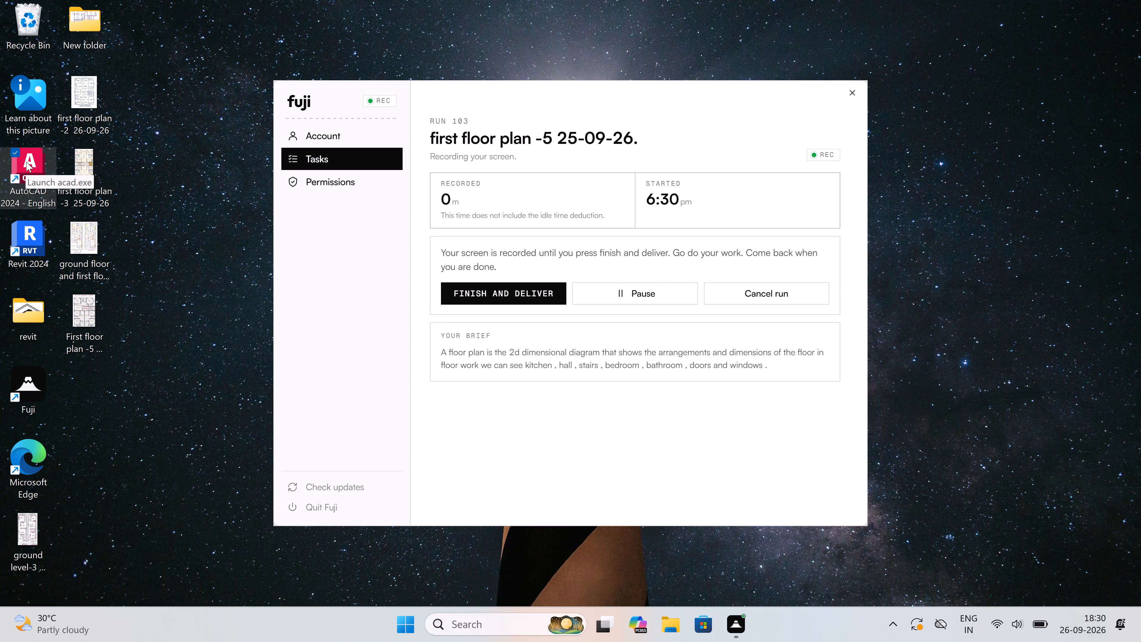
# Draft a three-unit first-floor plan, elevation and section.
# Launch AutoCAD 2024 and start a new blank drawing.
pyautogui.tripleClick(26, 162)
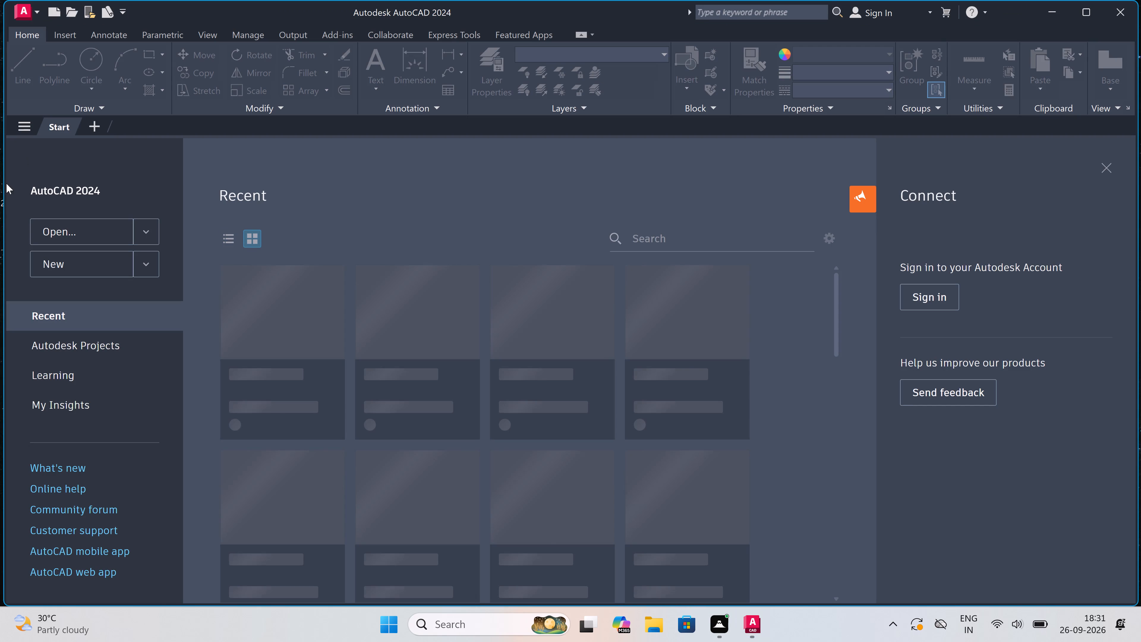
pyautogui.doubleClick(105, 278)
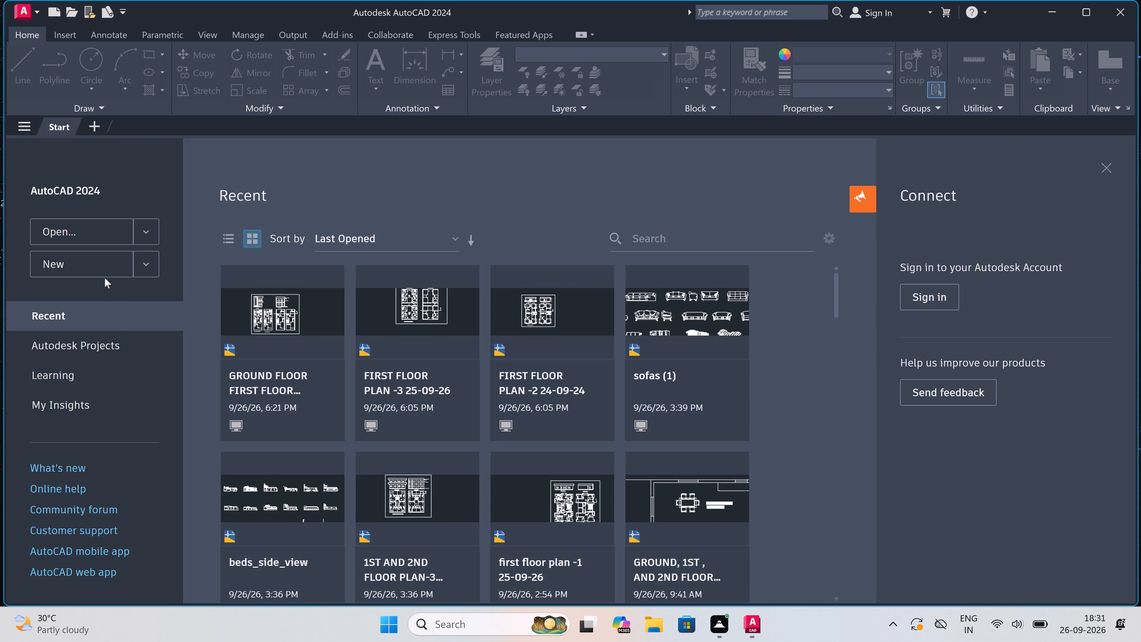
pyautogui.tripleClick(105, 265)
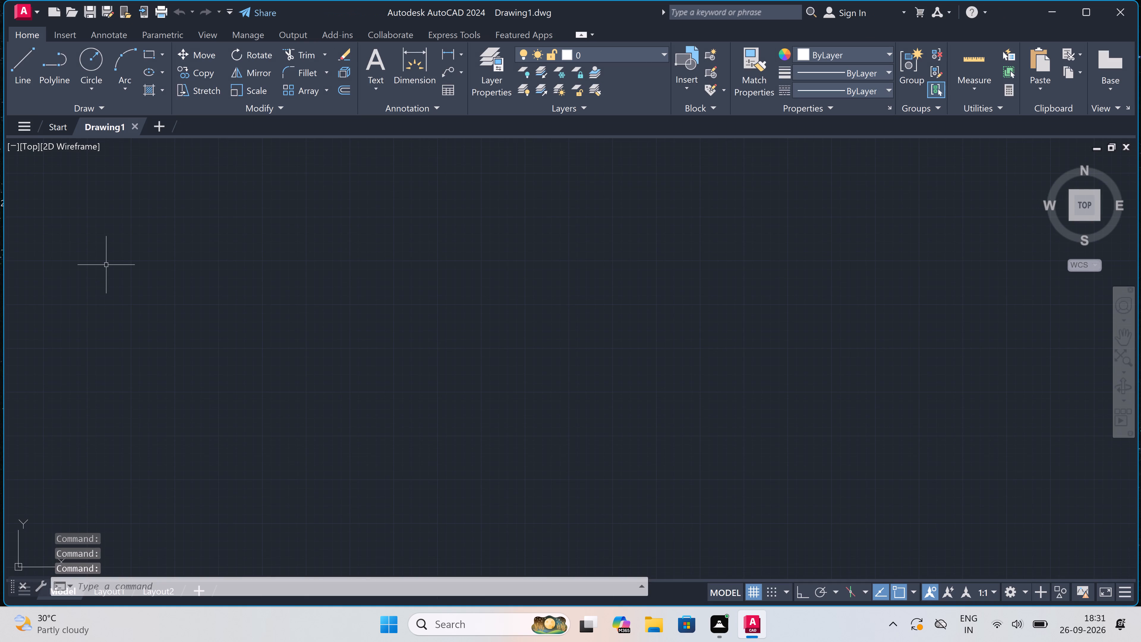
# Draw a horizontal and a vertical construction line through one common point with Ortho on.
pyautogui.write('xl')
pyautogui.press('space')
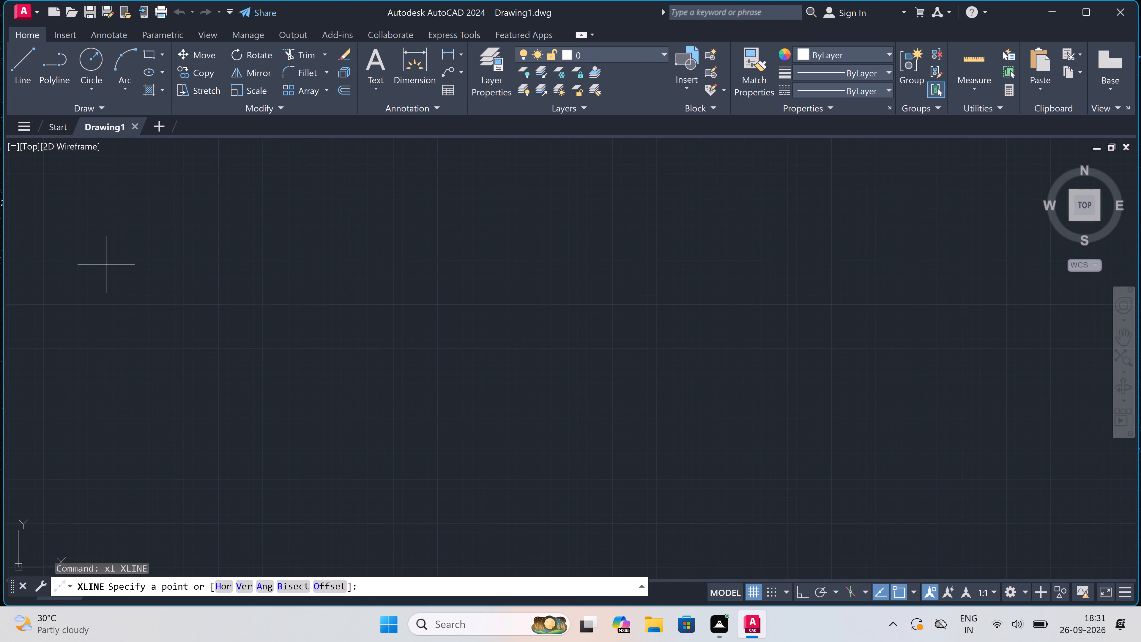
pyautogui.moveTo(149, 212); pyautogui.dragTo(157, 212)
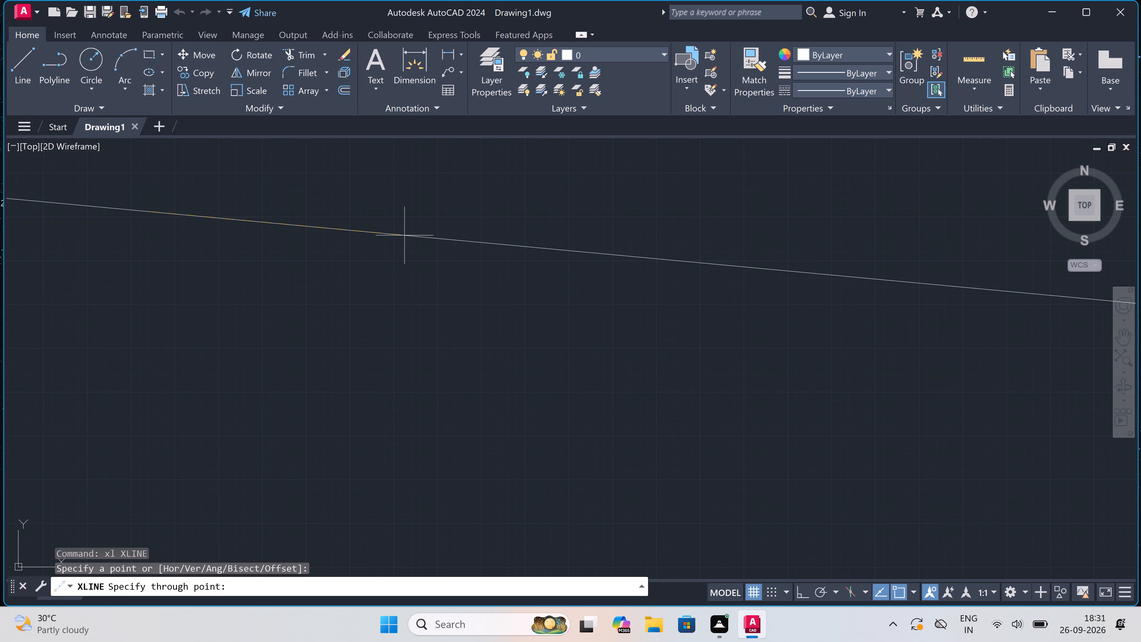
pyautogui.press('F8')
pyautogui.click(399, 229)
pyautogui.click(295, 212)
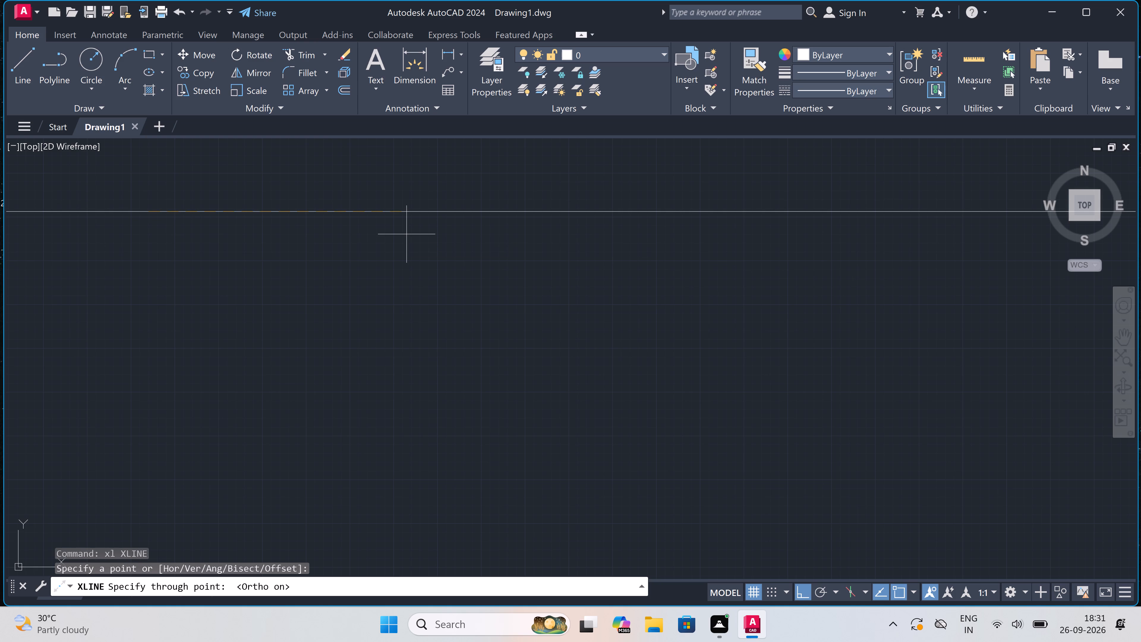
pyautogui.click(267, 393)
pyautogui.press('Escape')
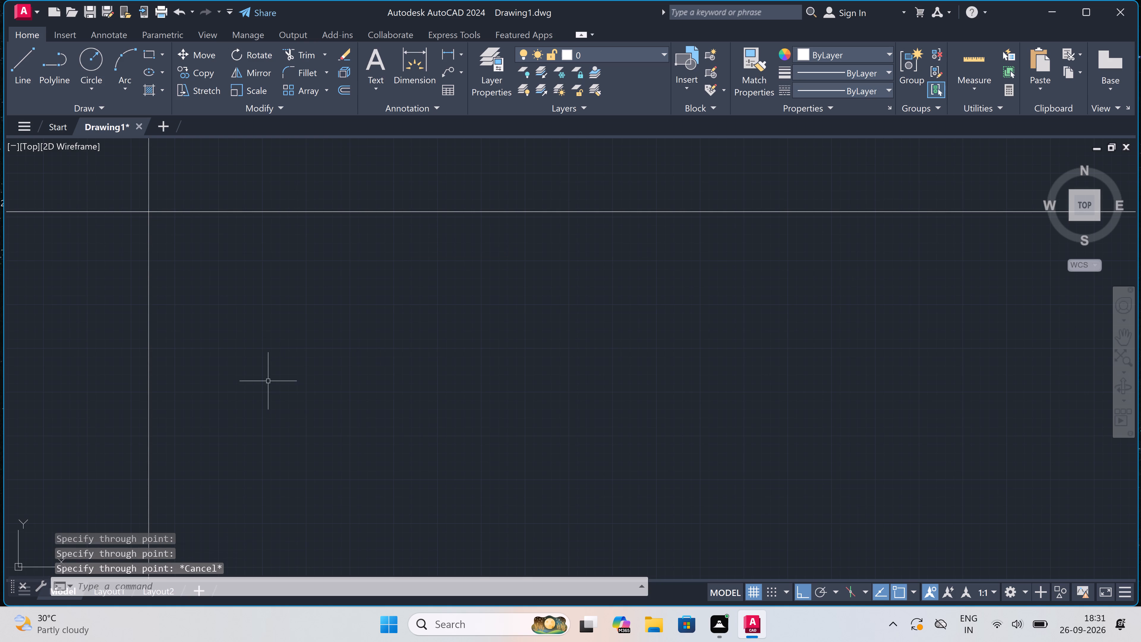
# Configure the drawing units to Engineering length with 0'-0" precision and inches as the insertion scale.
pyautogui.press('u')
pyautogui.write('n')
pyautogui.press('space')
pyautogui.click(502, 206)
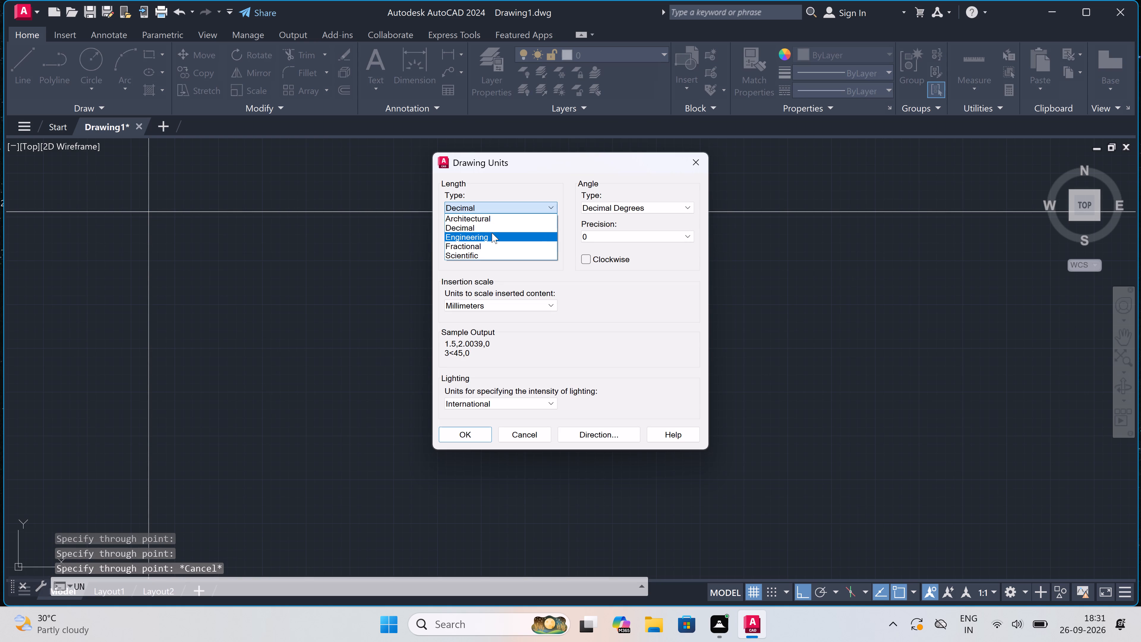
pyautogui.click(492, 233)
pyautogui.click(492, 233)
pyautogui.click(487, 243)
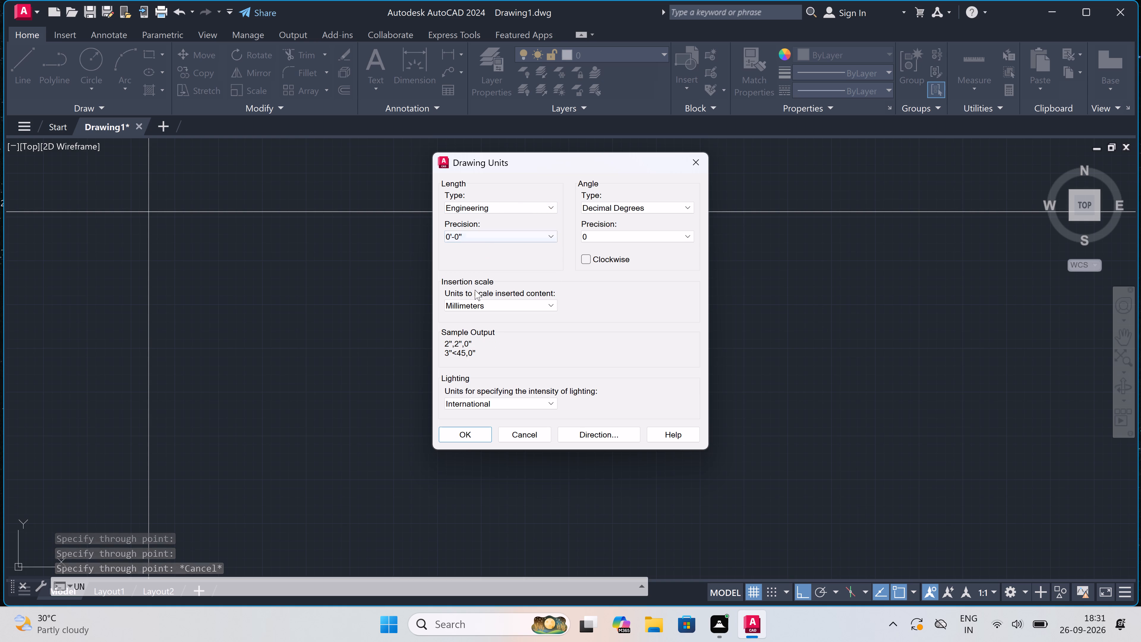
pyautogui.doubleClick(470, 306)
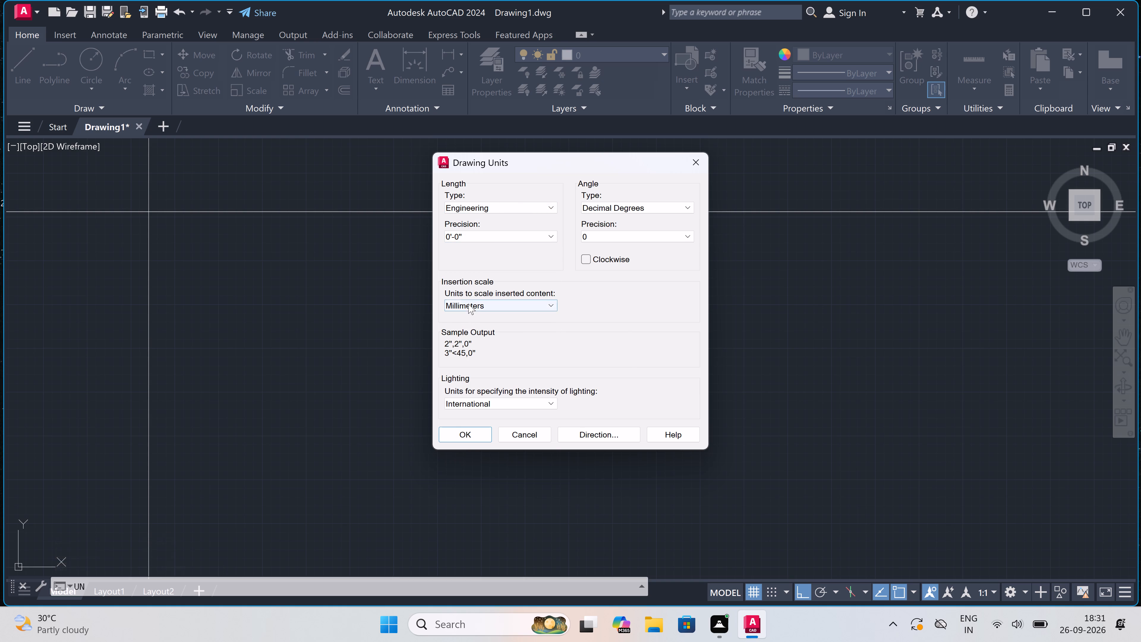
pyautogui.click(468, 303)
pyautogui.click(462, 327)
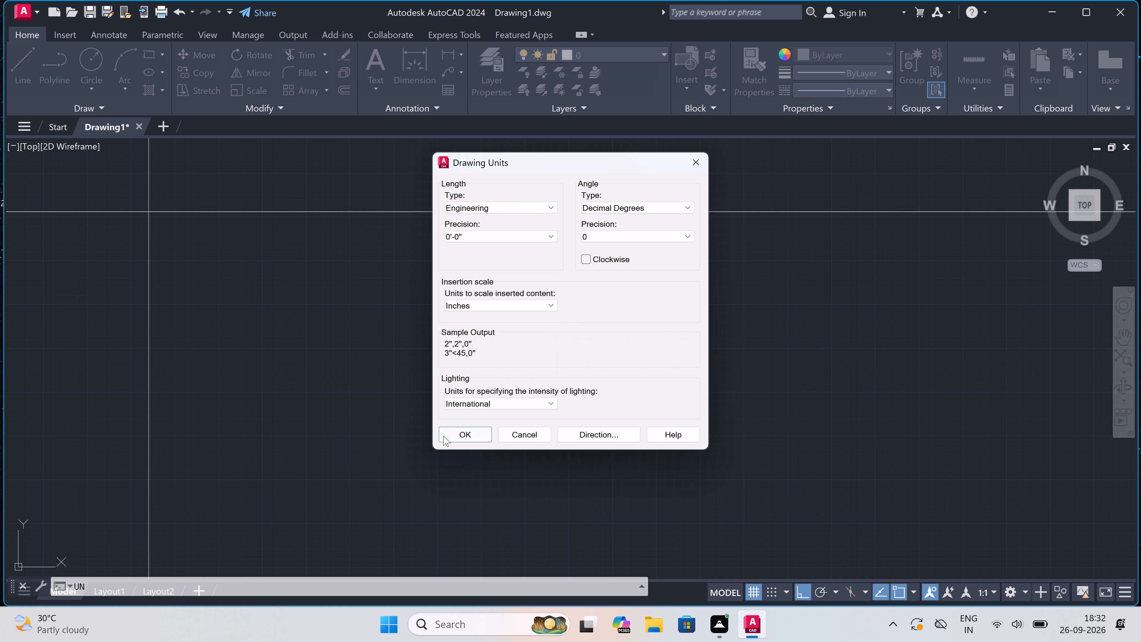
pyautogui.click(444, 436)
# Trim the construction lines above and to the left of their intersection to leave a top-left corner.
pyautogui.write('tr')
pyautogui.press('space')
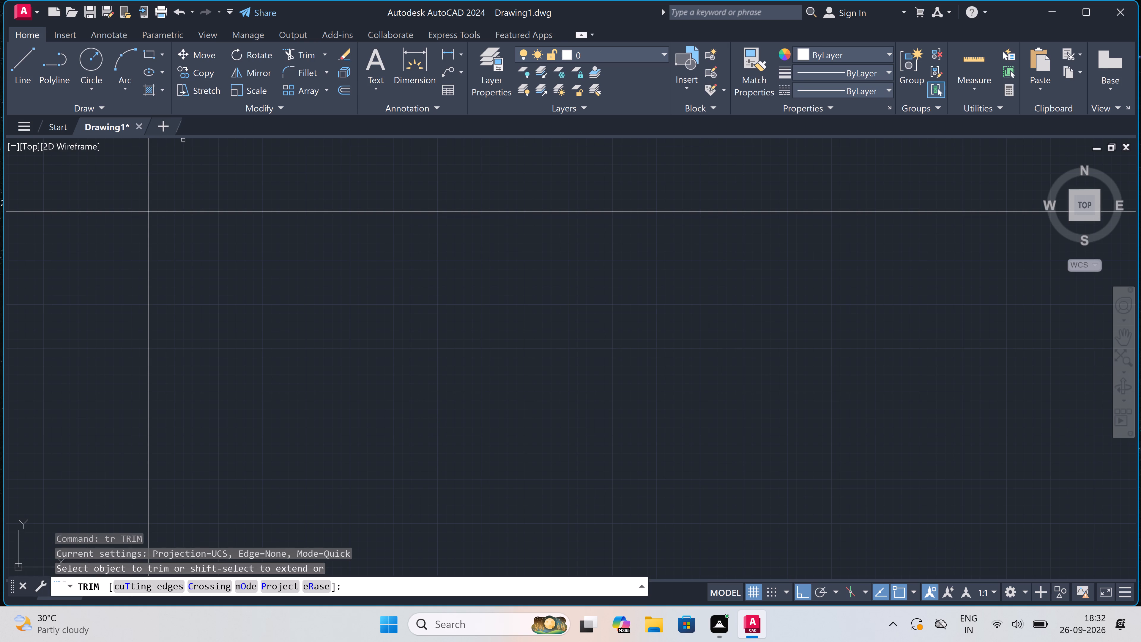
pyautogui.click(165, 159)
pyautogui.click(56, 226)
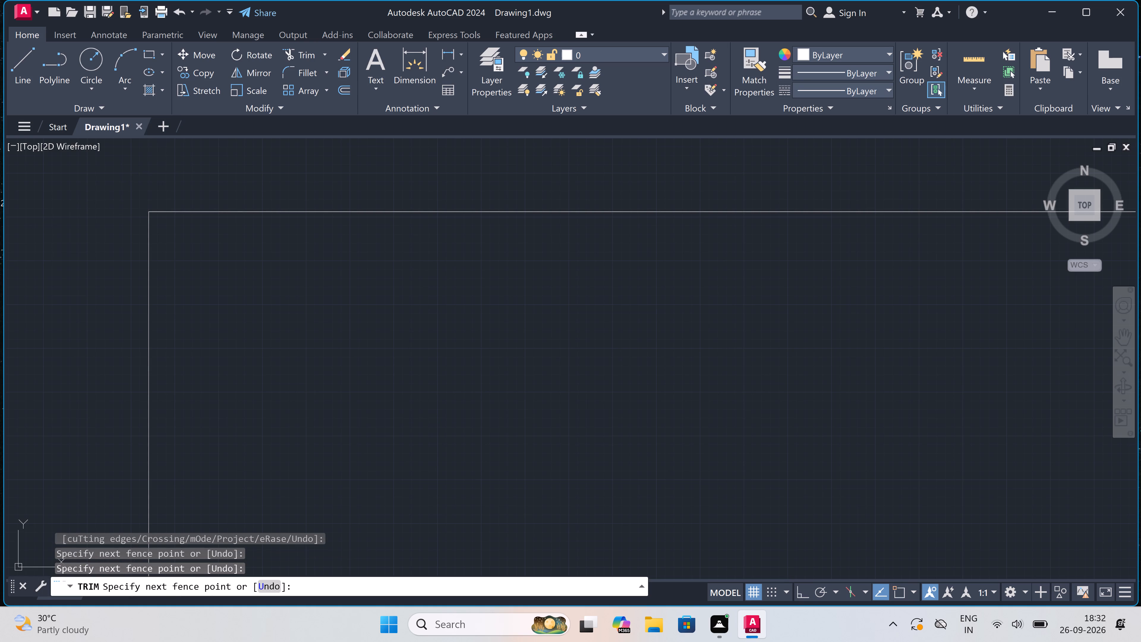
pyautogui.press('Escape')
# Offset the top and left outer wall lines 4.5" inward to form the wall thickness.
pyautogui.scroll(-2, 372, 207)
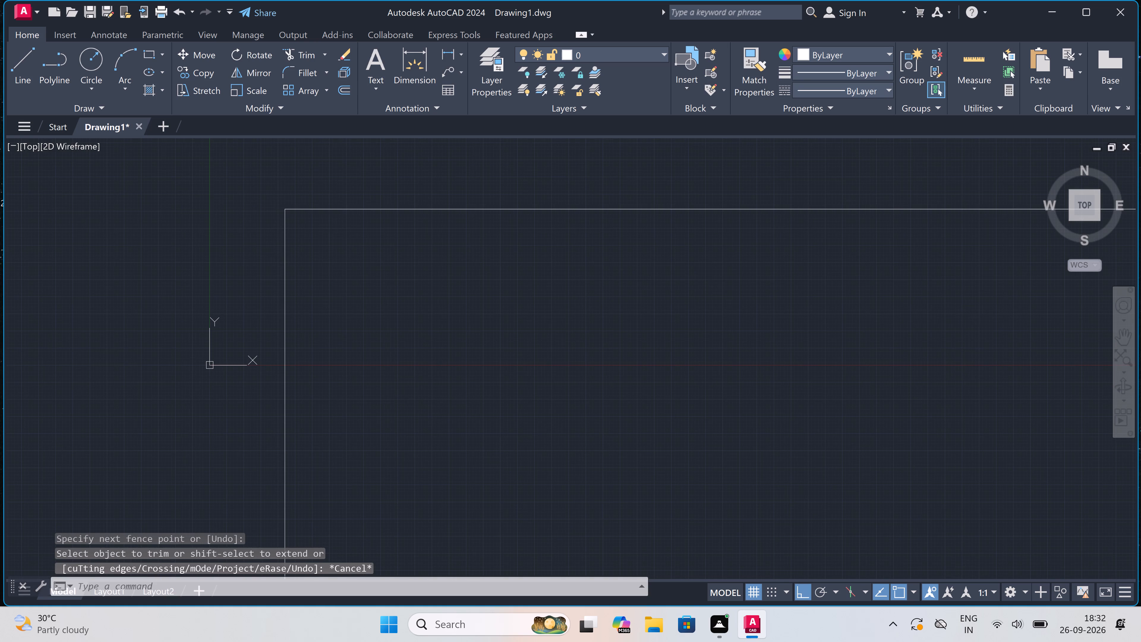
pyautogui.scroll(3, 292, 215)
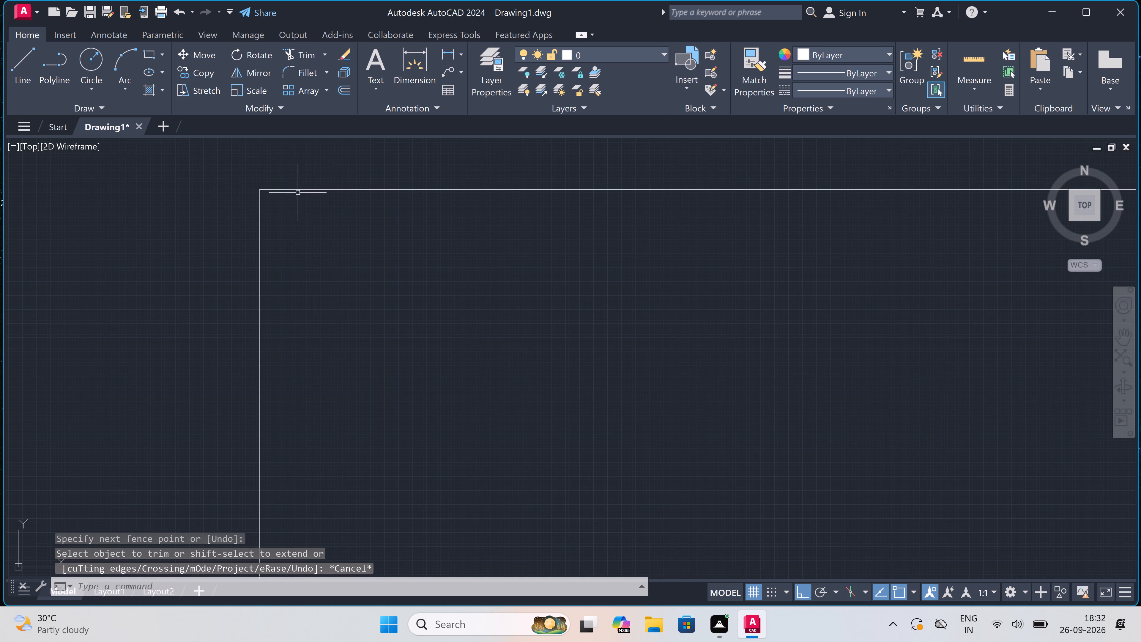
pyautogui.scroll(2, 302, 175)
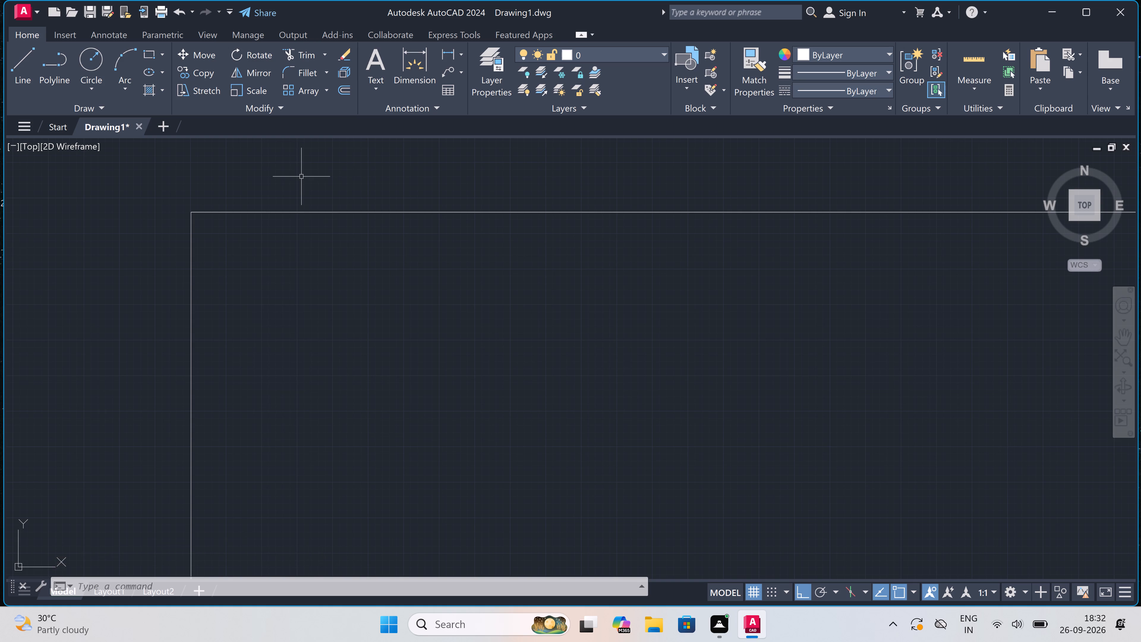
pyautogui.write('o')
pyautogui.press('space')
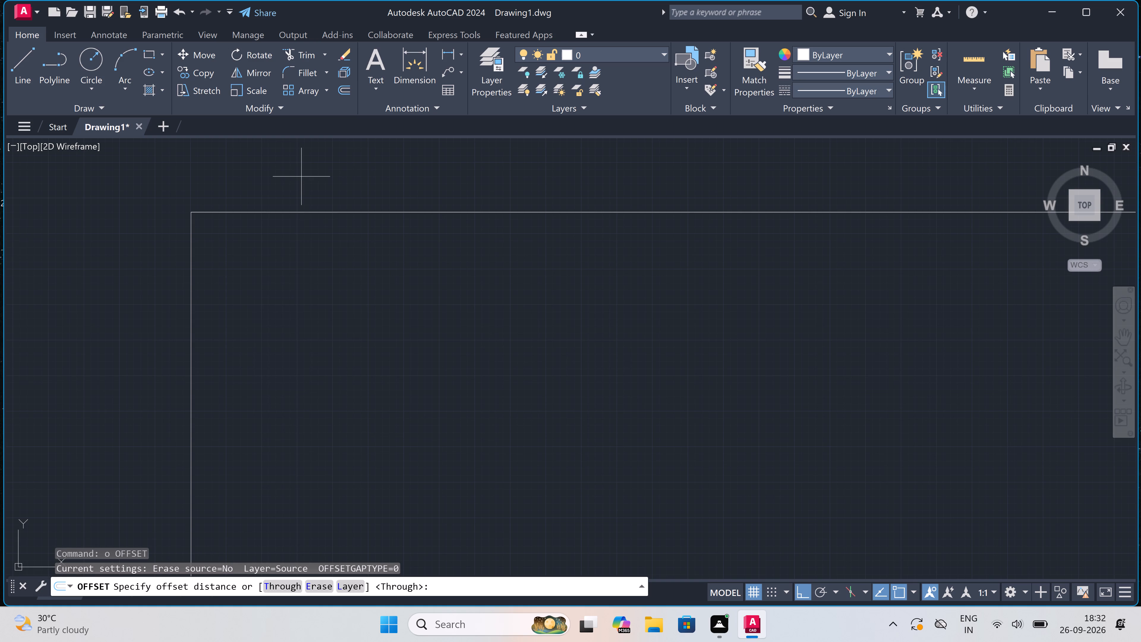
pyautogui.click(303, 211)
pyautogui.write('4.5')
pyautogui.write('"')
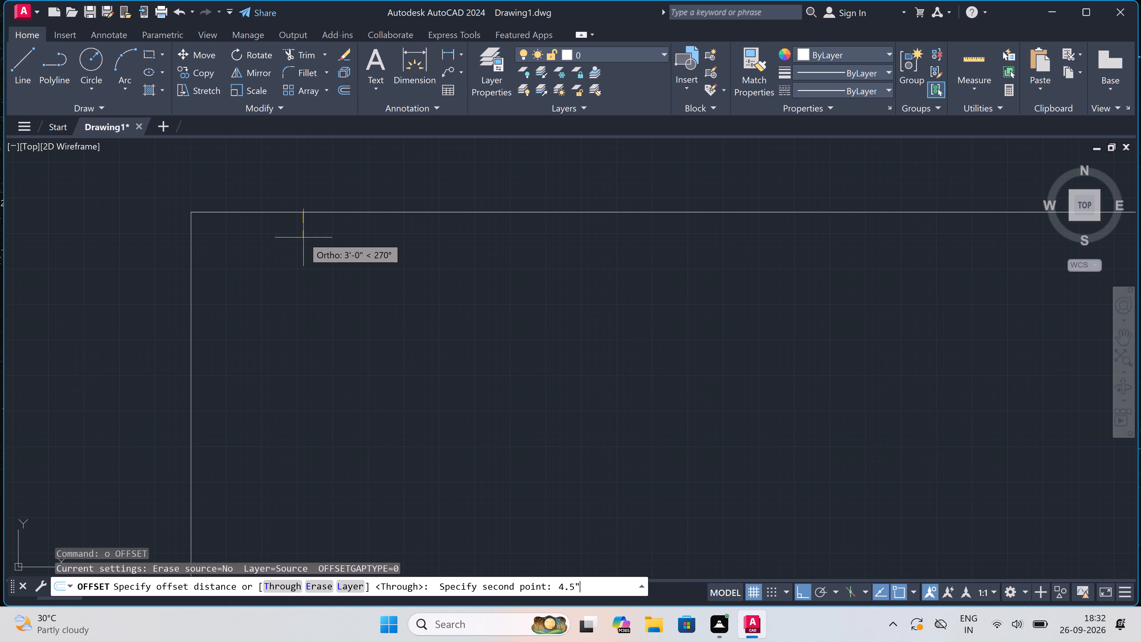
pyautogui.press('space')
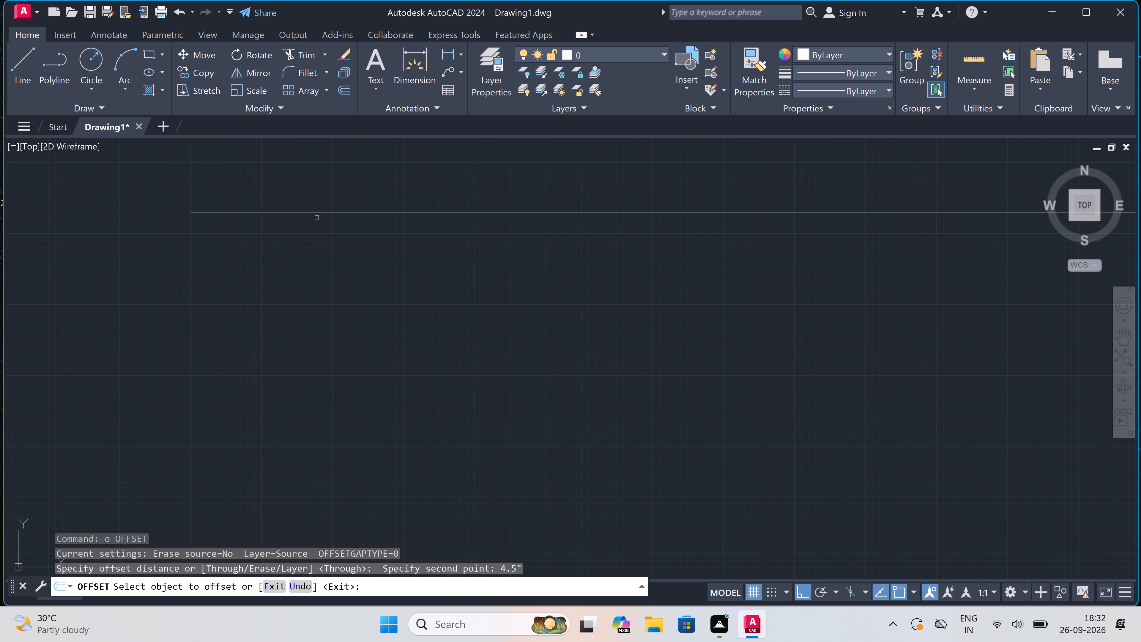
pyautogui.click(318, 213)
pyautogui.click(316, 226)
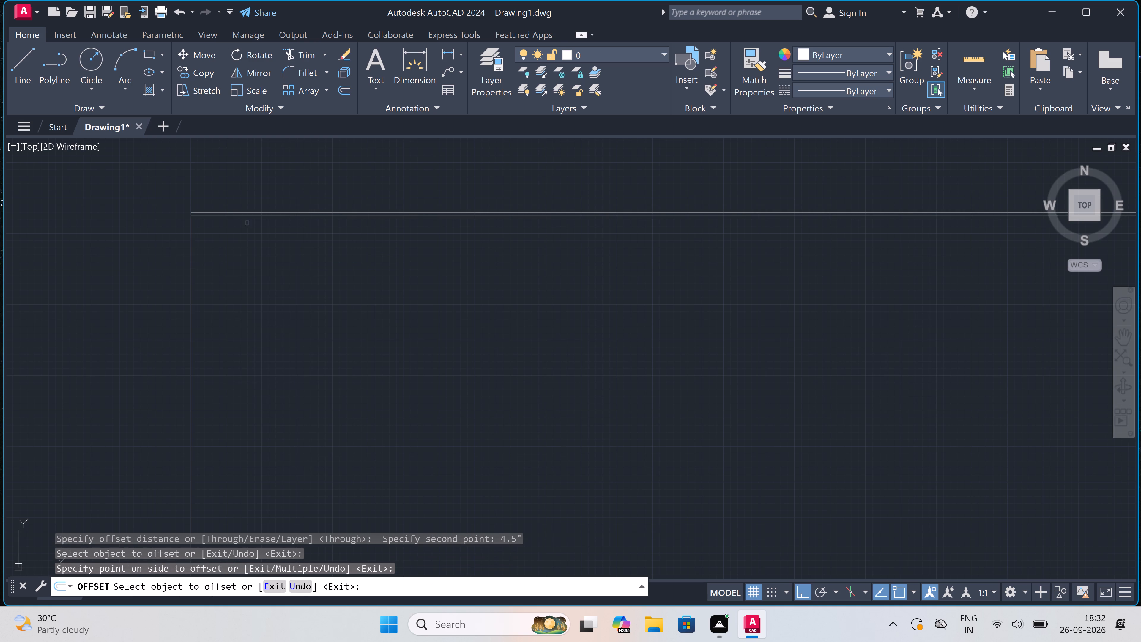
pyautogui.scroll(3, 135, 203)
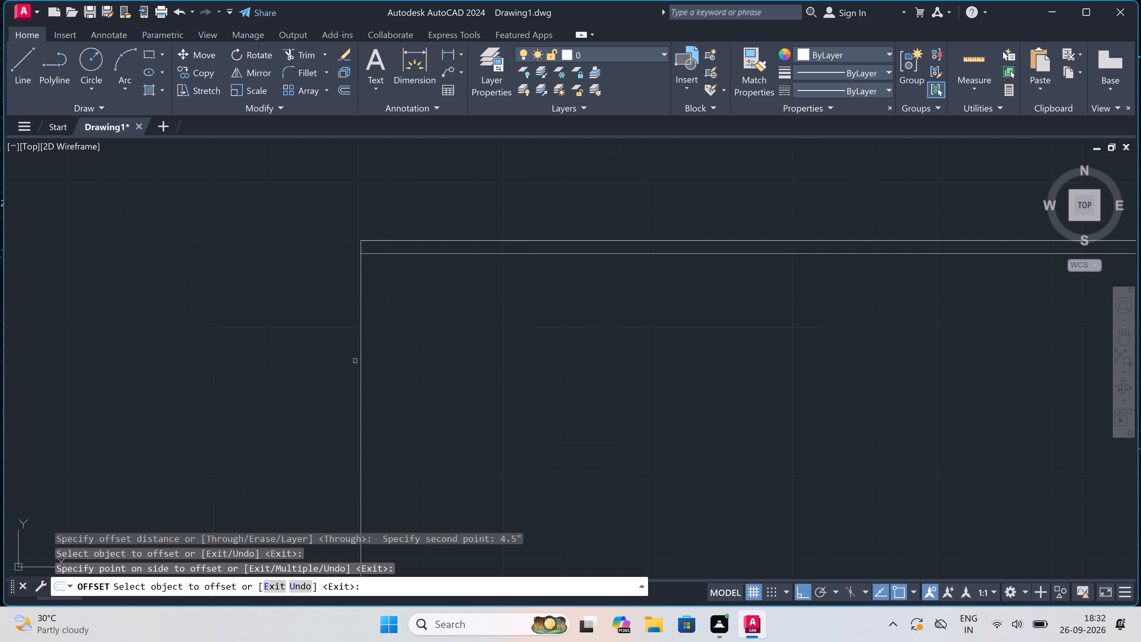
pyautogui.moveTo(359, 348); pyautogui.dragTo(362, 348)
pyautogui.click(380, 348)
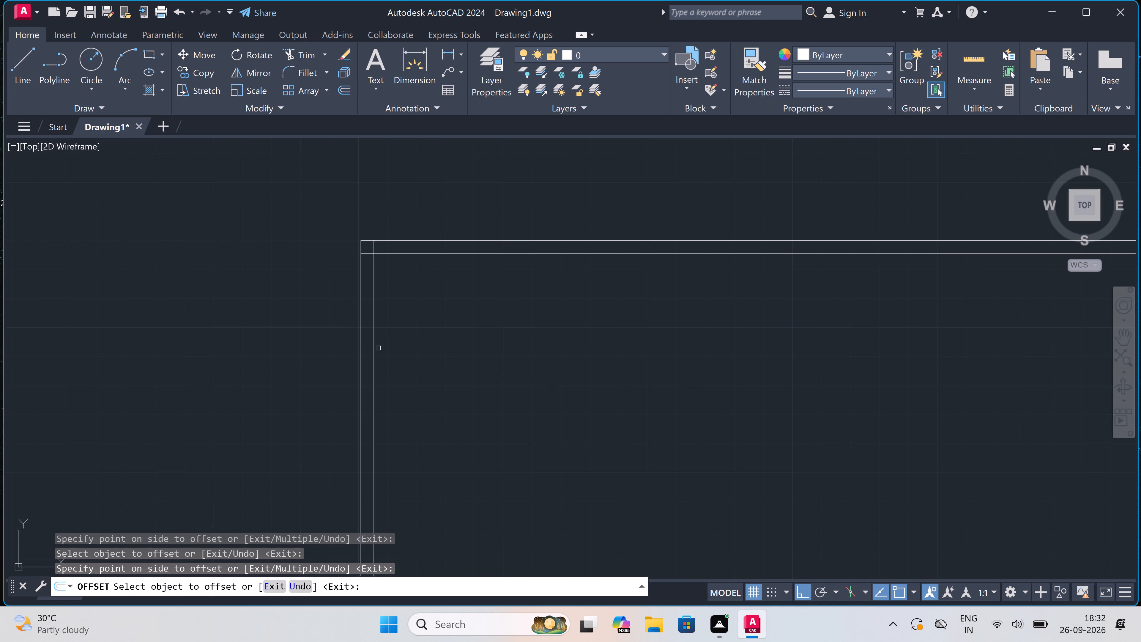
pyautogui.press('Escape')
# Offset the inner line of the left wall 12' to the right for the room width.
pyautogui.press('space')
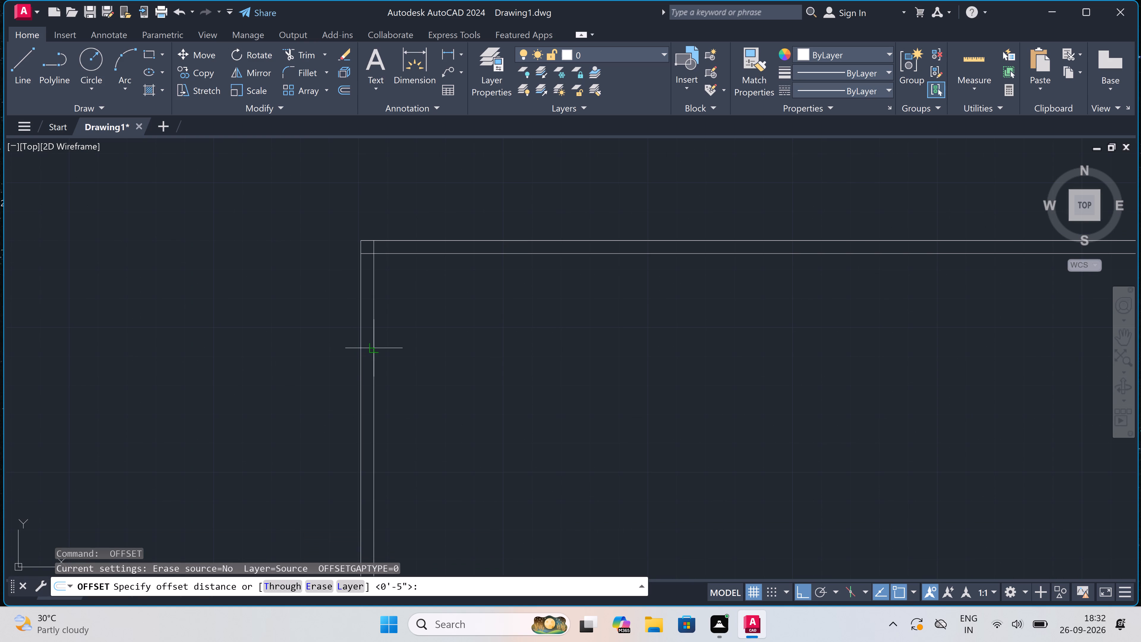
pyautogui.click(376, 350)
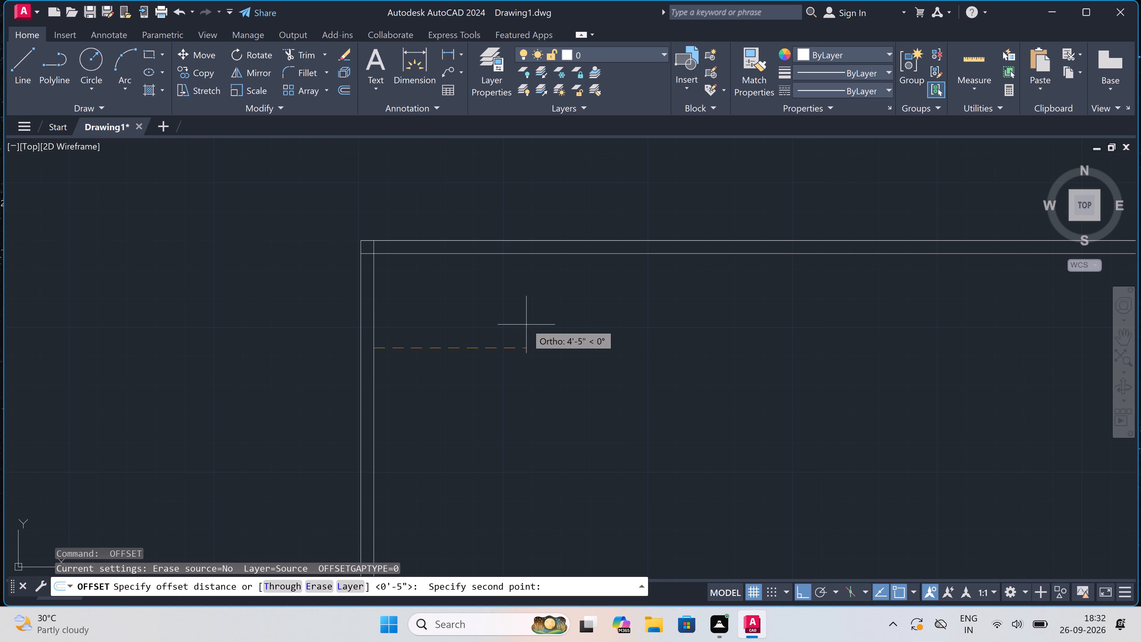
pyautogui.write('12')
pyautogui.write("'")
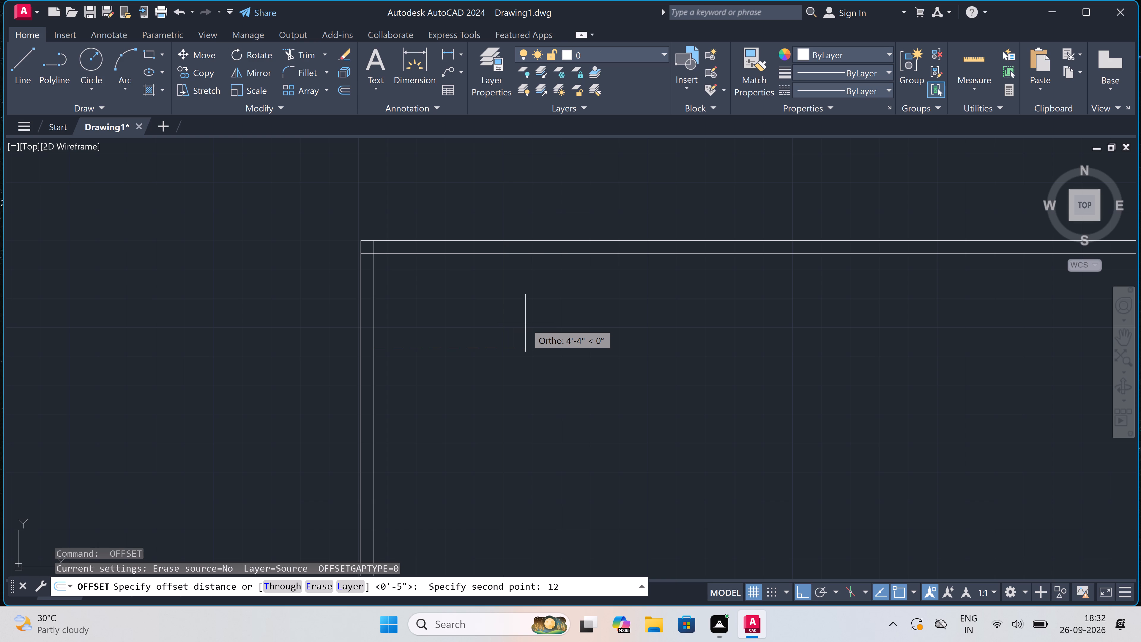
pyautogui.press('space')
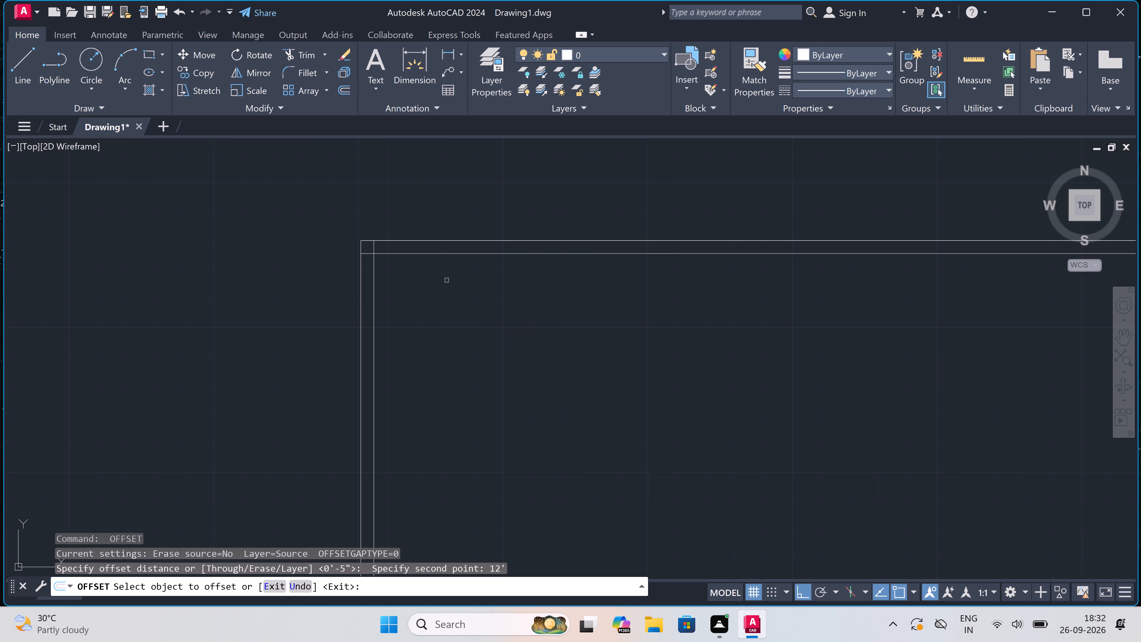
pyautogui.scroll(1, 377, 345)
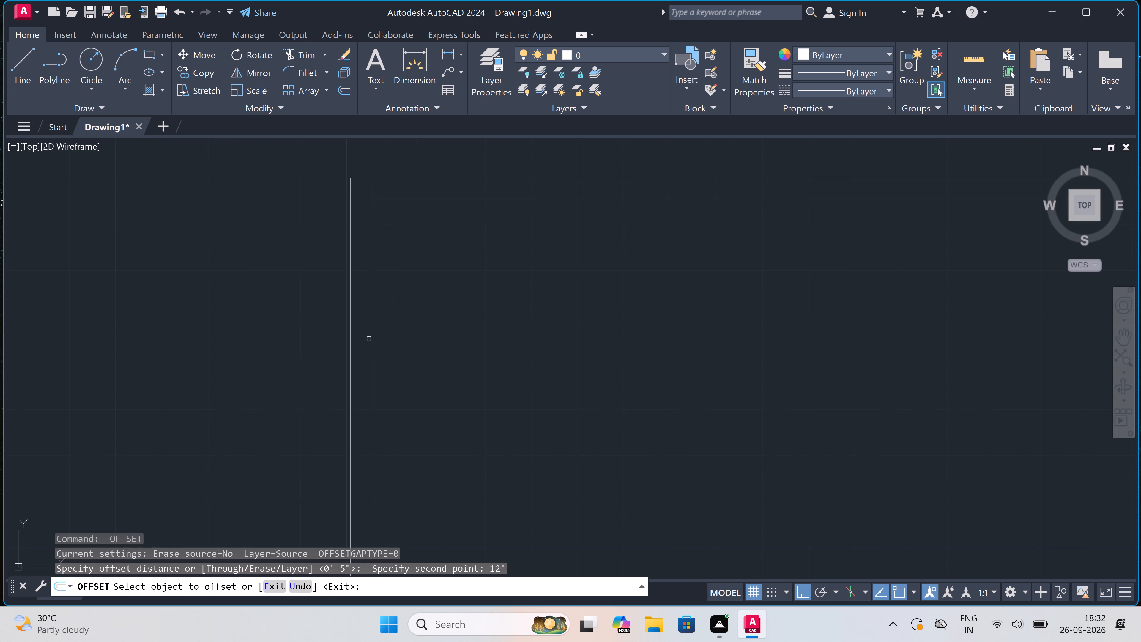
pyautogui.moveTo(371, 339); pyautogui.dragTo(373, 339)
pyautogui.click(426, 343)
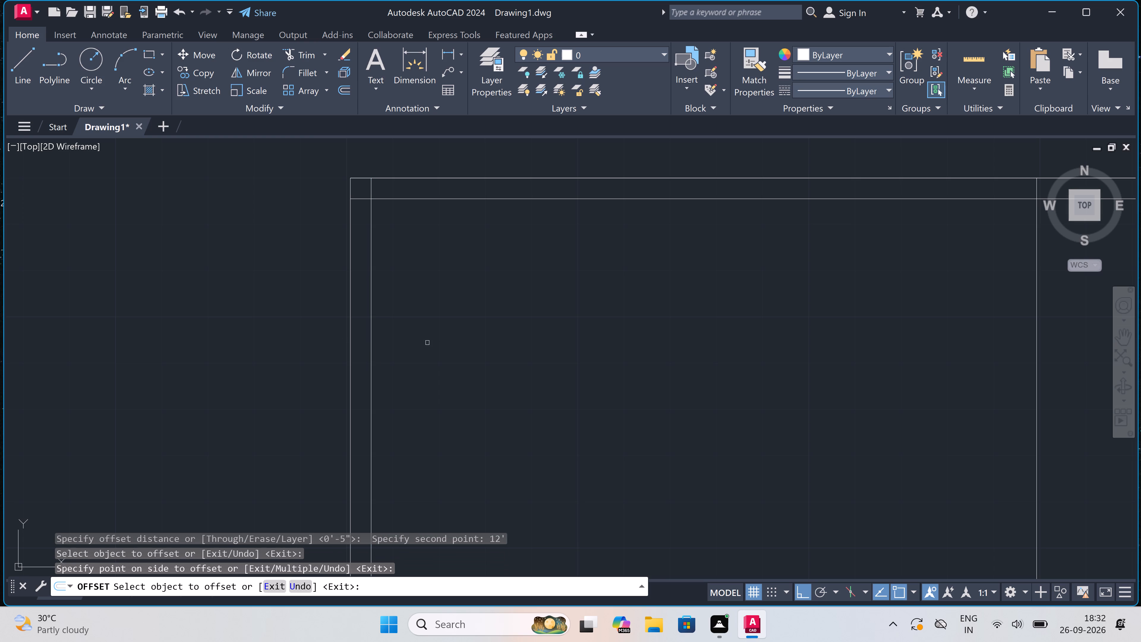
pyautogui.press('Escape')
# Offset the vertical line at the end of the 12' room 4.5" to the right to form the first partition wall.
pyautogui.press('space')
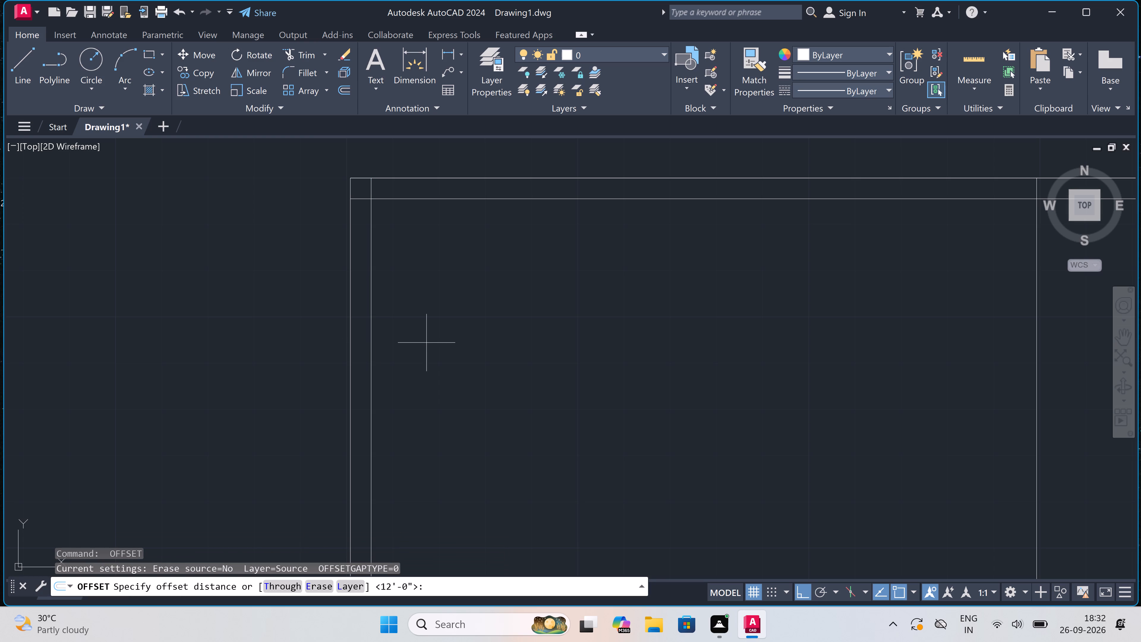
pyautogui.scroll(-3, 426, 343)
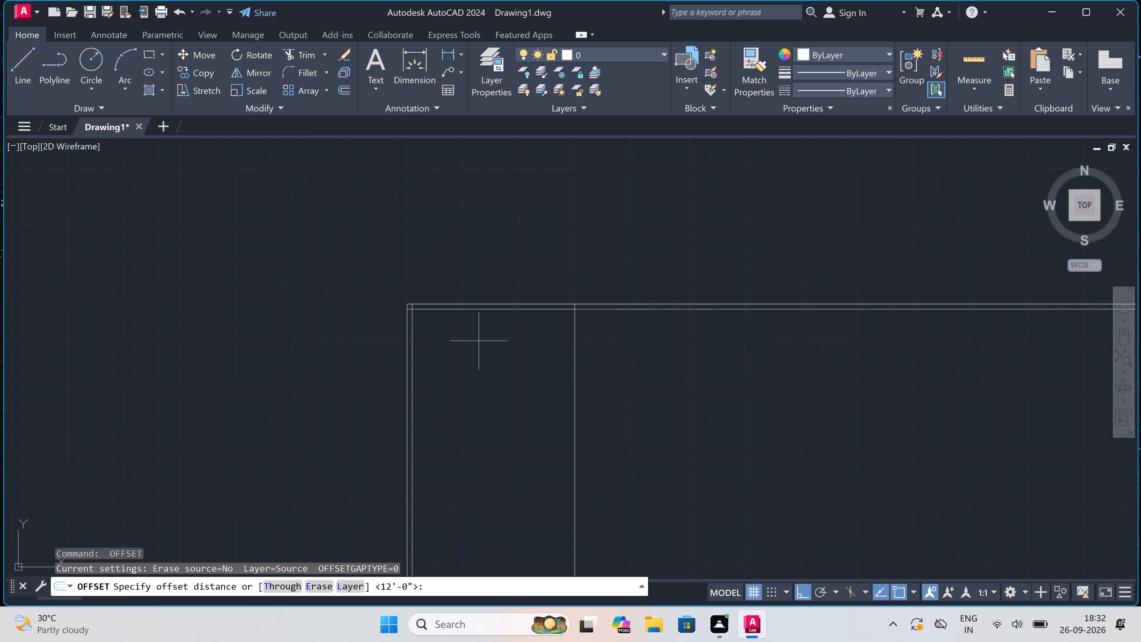
pyautogui.scroll(1, 568, 343)
pyautogui.moveTo(573, 344); pyautogui.dragTo(589, 347)
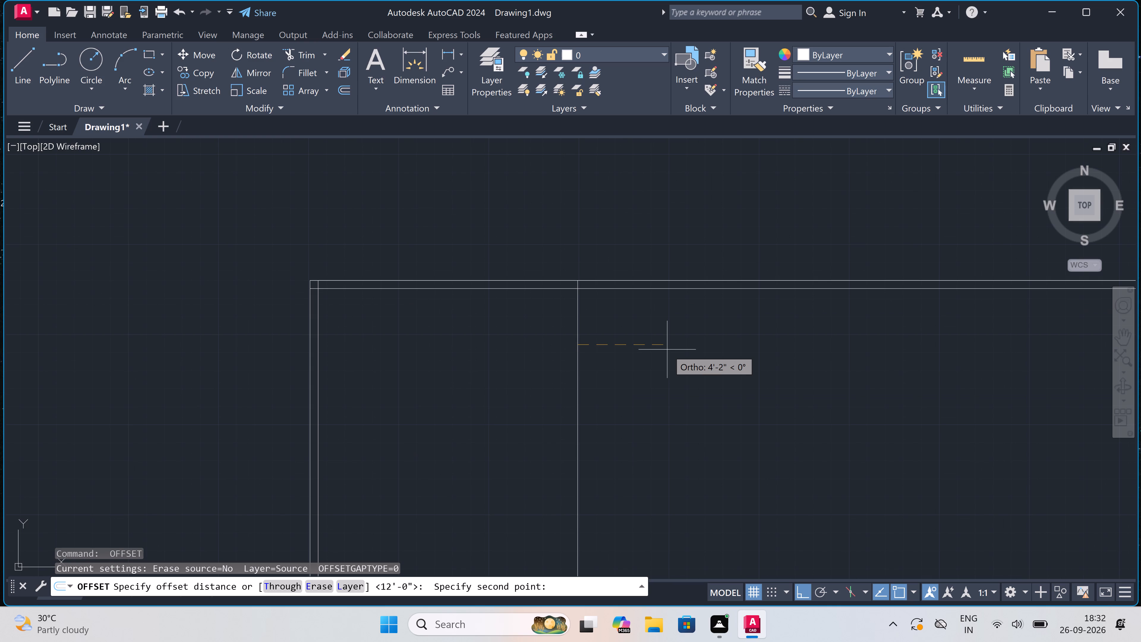
pyautogui.write('4.5')
pyautogui.write('"')
pyautogui.press('space')
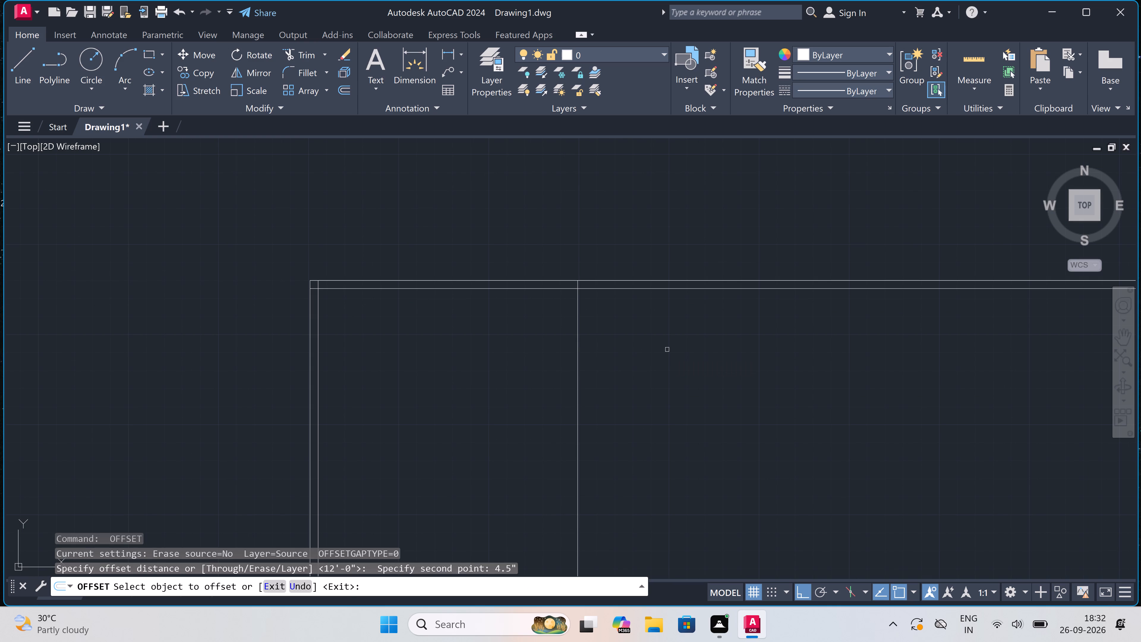
pyautogui.click(578, 343)
pyautogui.click(591, 343)
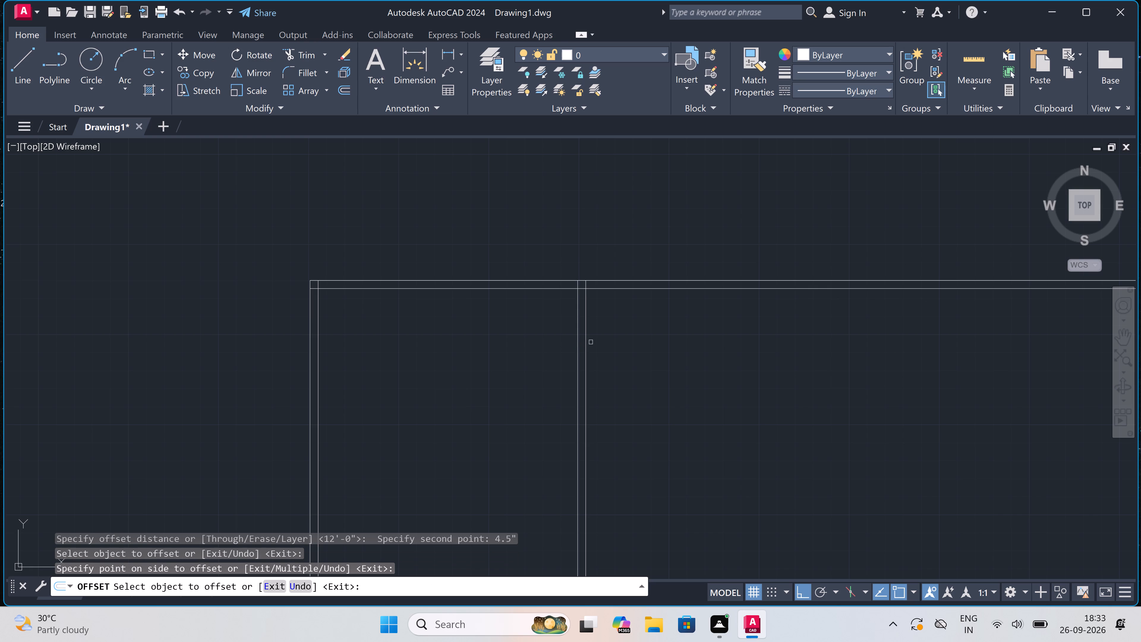
pyautogui.press('Escape')
# Offset the right face of the first partition wall 4' to the right for the next space's width.
pyautogui.press('space')
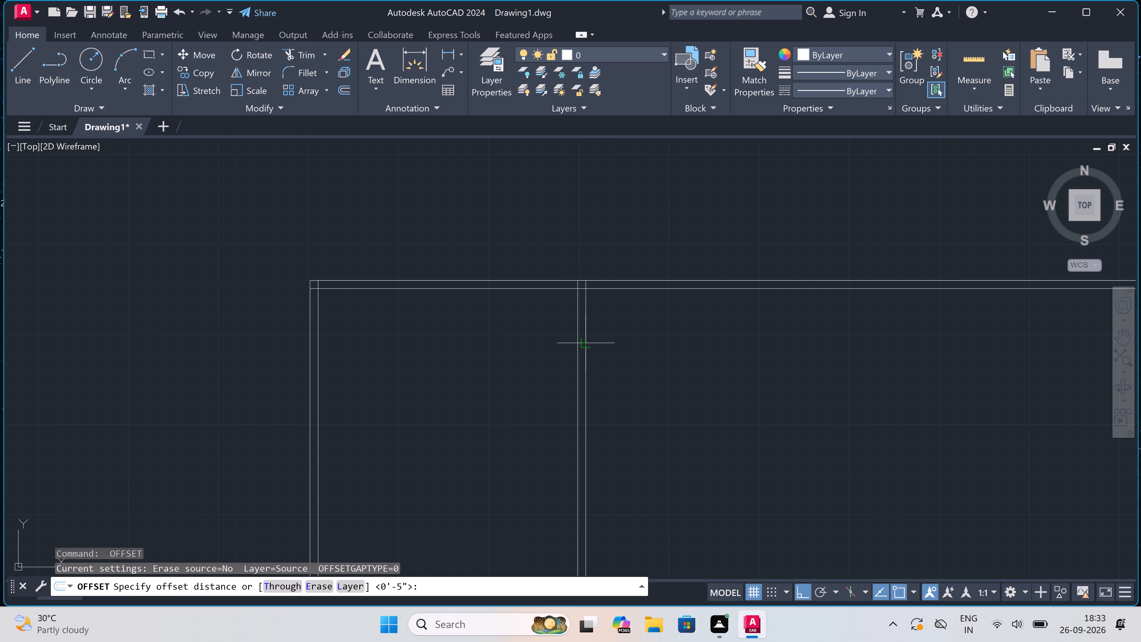
pyautogui.click(587, 344)
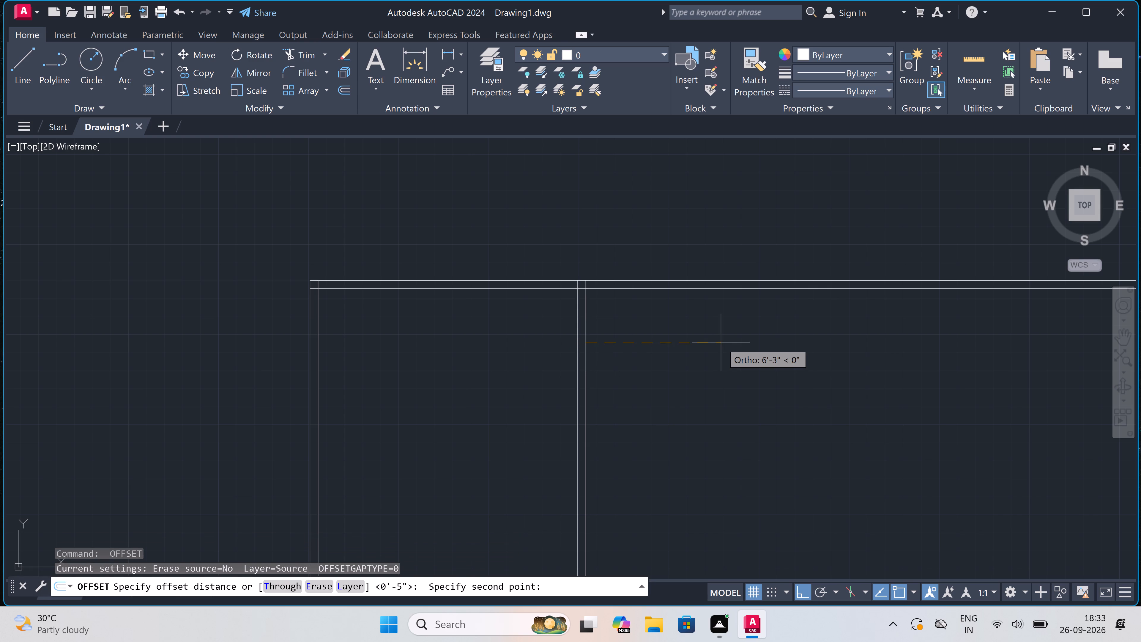
pyautogui.write("4'")
pyautogui.press('space')
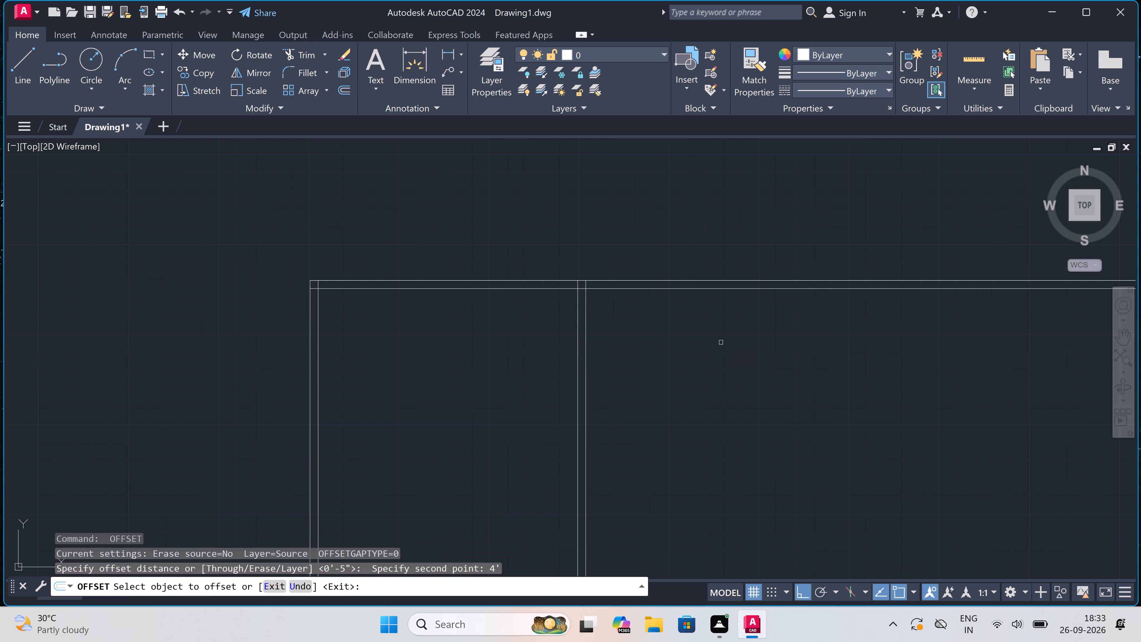
pyautogui.scroll(1, 718, 342)
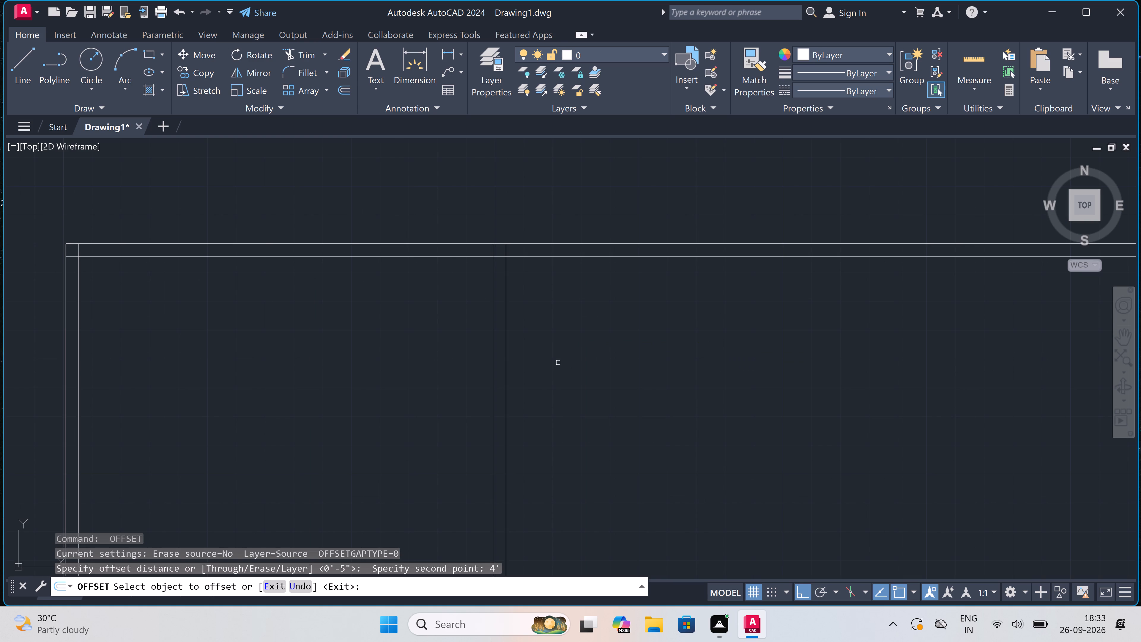
pyautogui.click(507, 322)
pyautogui.click(581, 343)
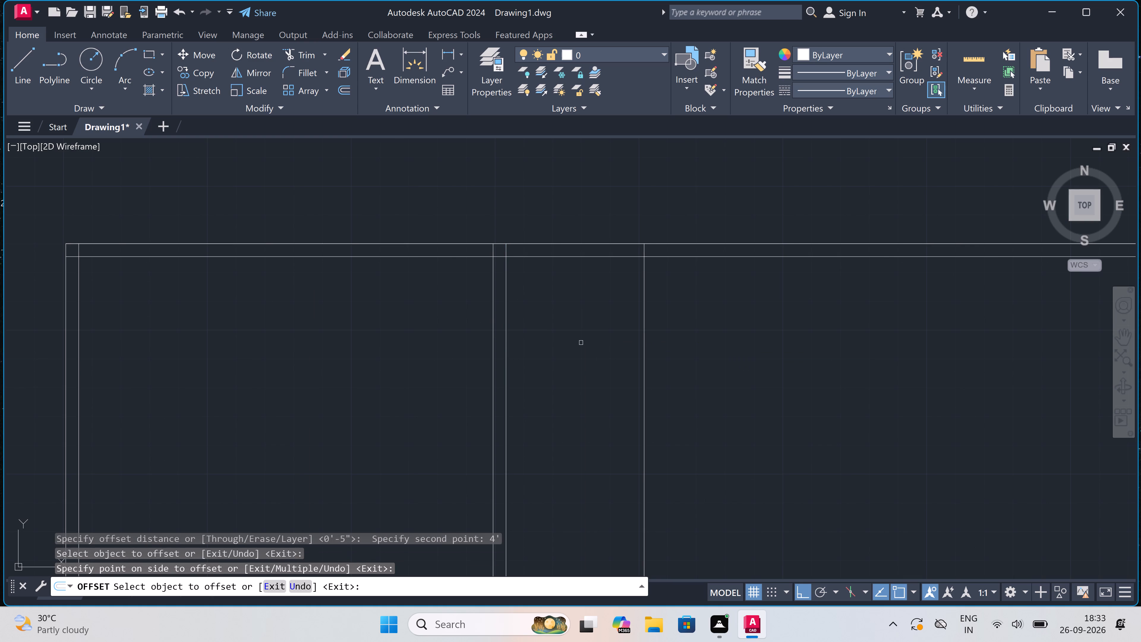
pyautogui.press('Escape')
# Offset the vertical line at the end of the 4' space 4.5" to the right to form the second partition wall.
pyautogui.press('space')
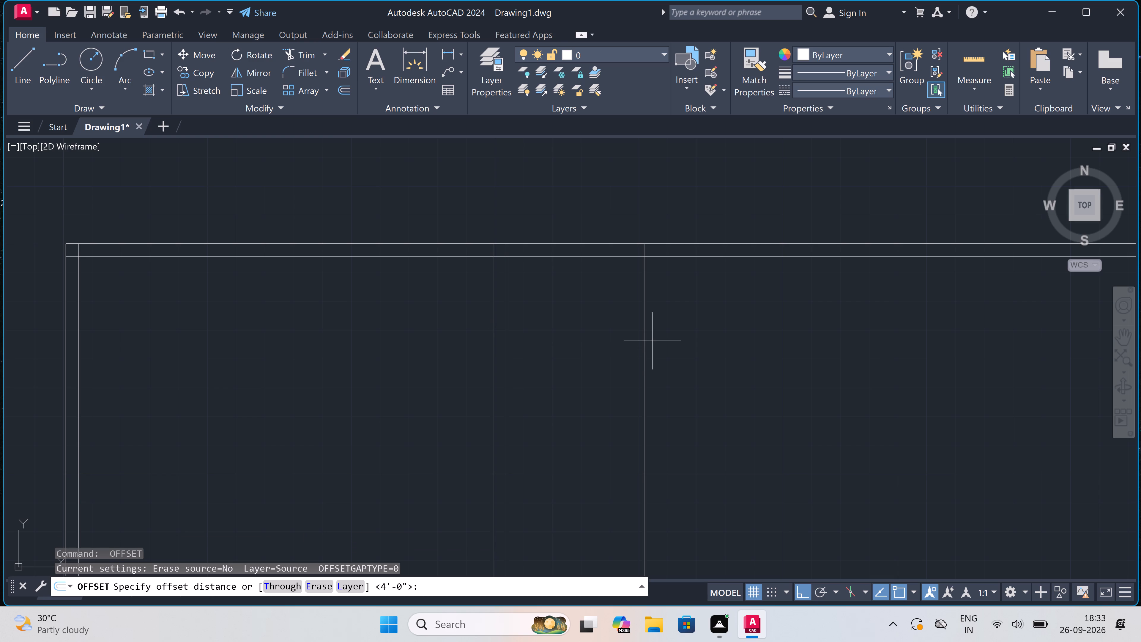
pyautogui.click(642, 344)
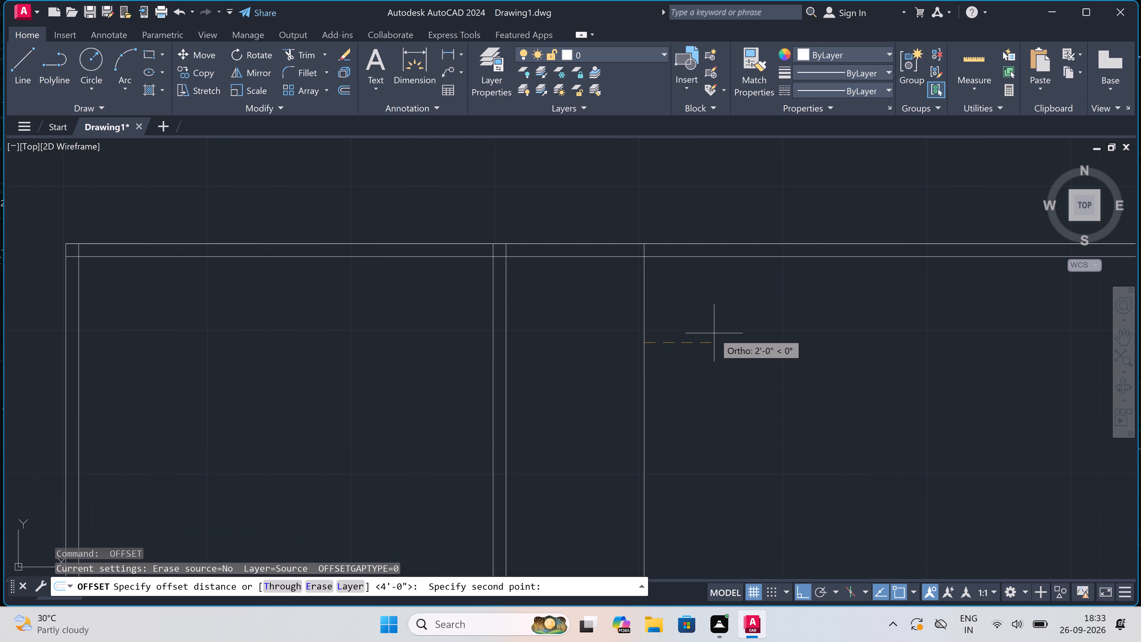
pyautogui.write('4.5')
pyautogui.write('"')
pyautogui.press('space')
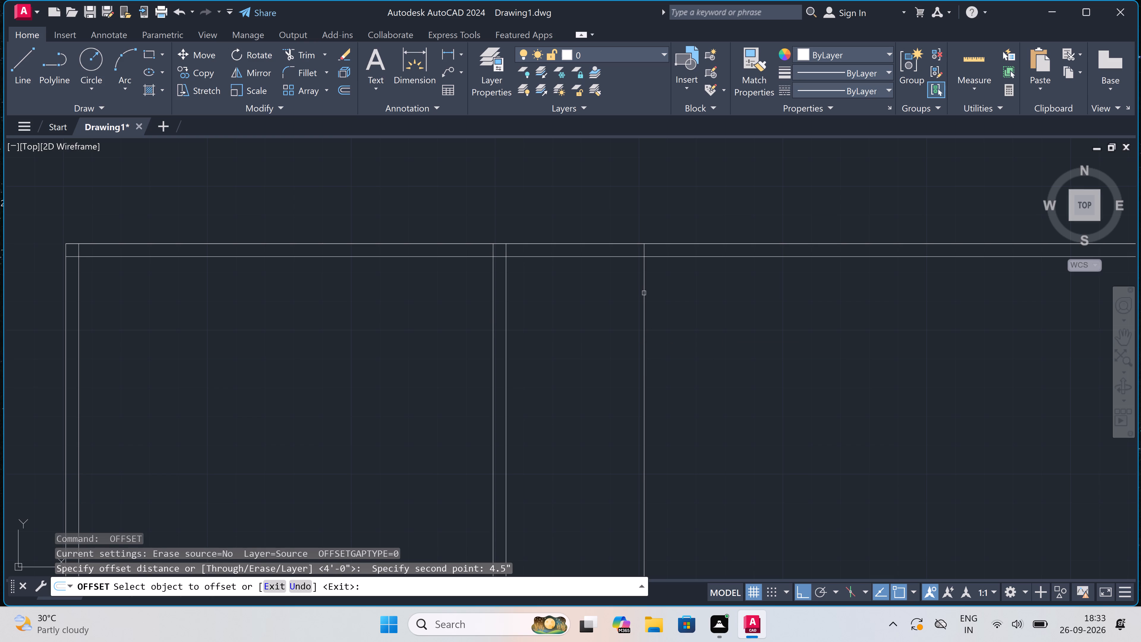
pyautogui.moveTo(644, 293); pyautogui.dragTo(649, 295)
pyautogui.click(673, 290)
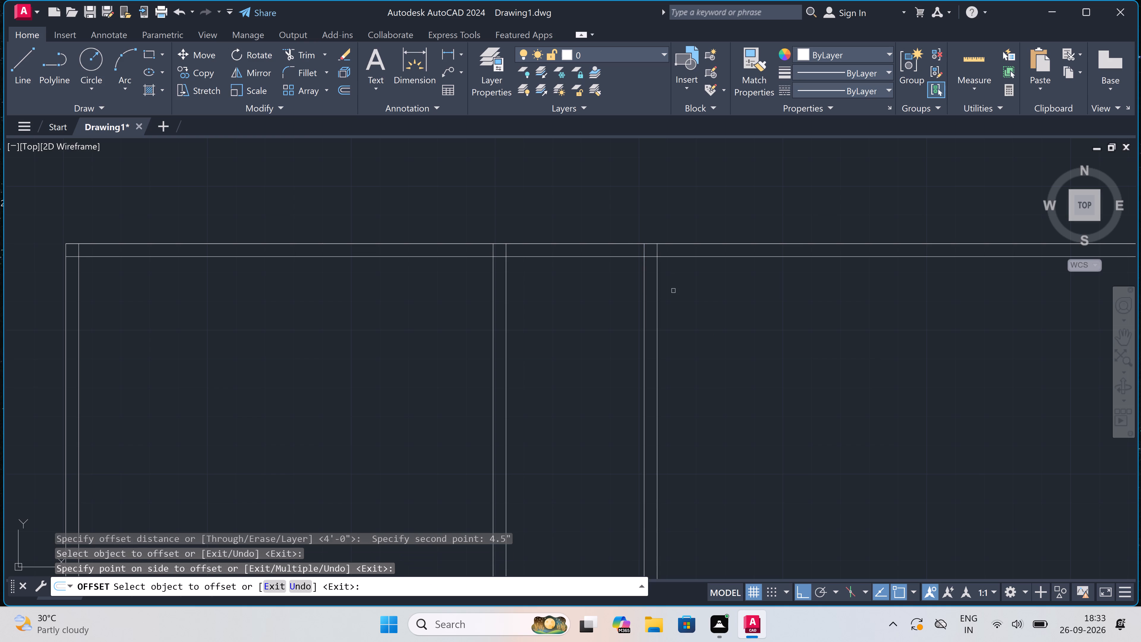
pyautogui.press('Escape')
# Offset the right face of the second partition wall 6' to the right for the next space's width.
pyautogui.press('space')
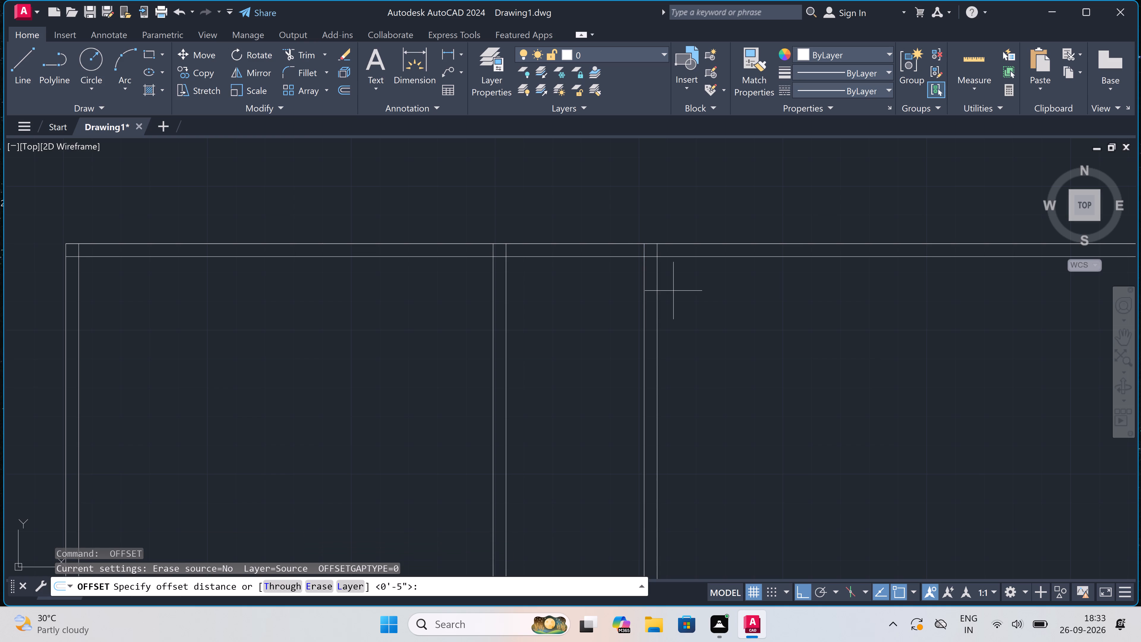
pyautogui.click(657, 299)
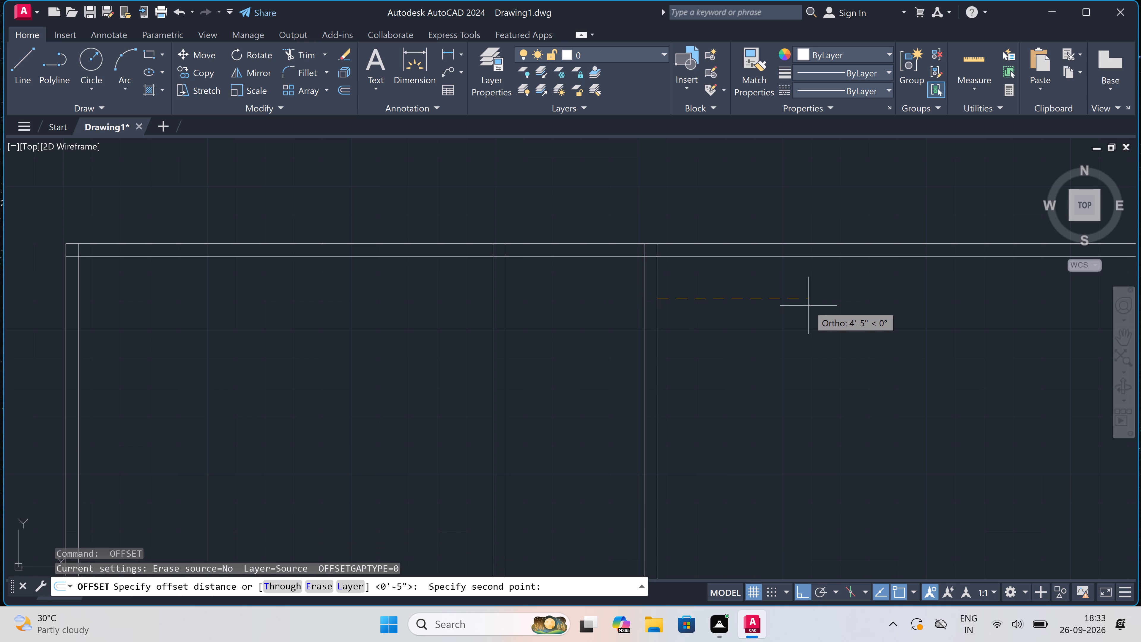
pyautogui.write("6'")
pyautogui.press('space')
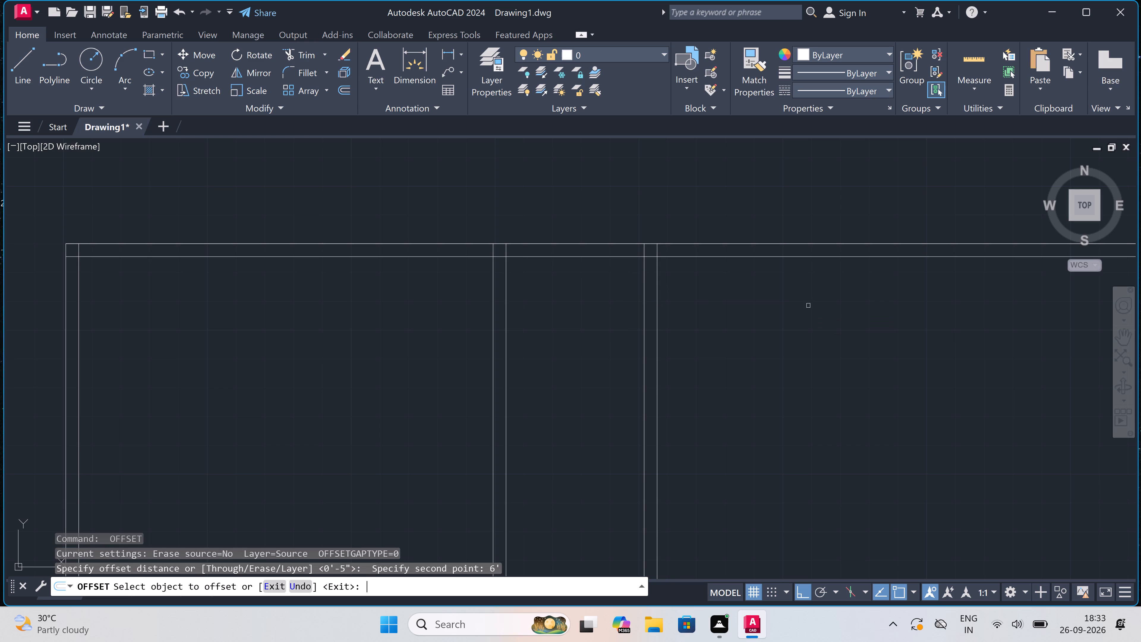
pyautogui.click(658, 324)
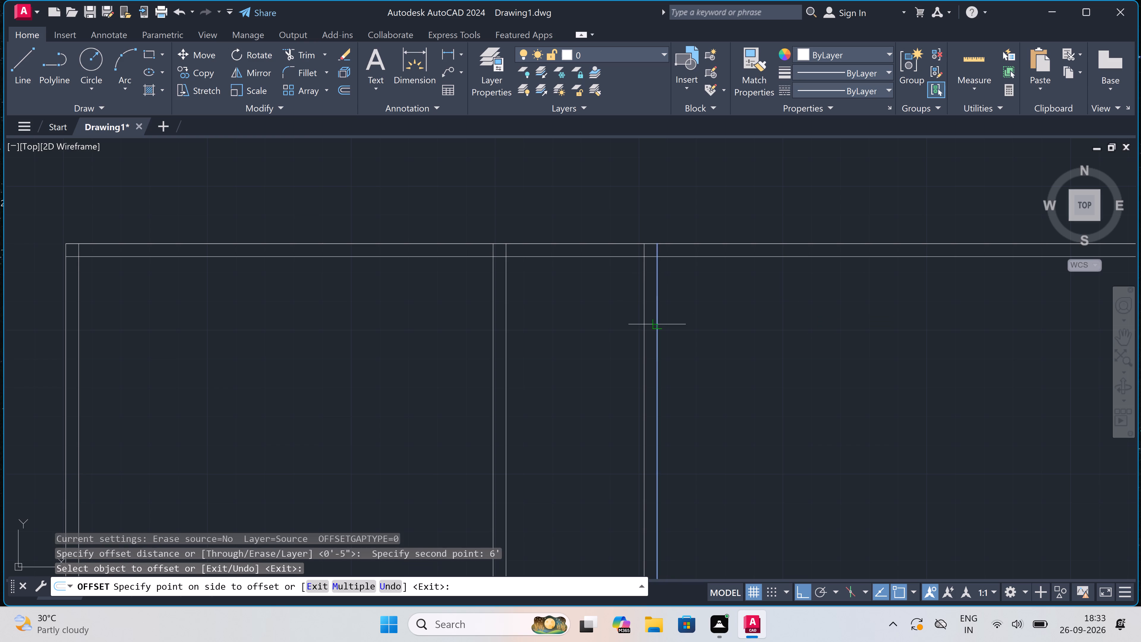
pyautogui.click(676, 330)
pyautogui.scroll(-5, 676, 330)
pyautogui.scroll(2, 695, 328)
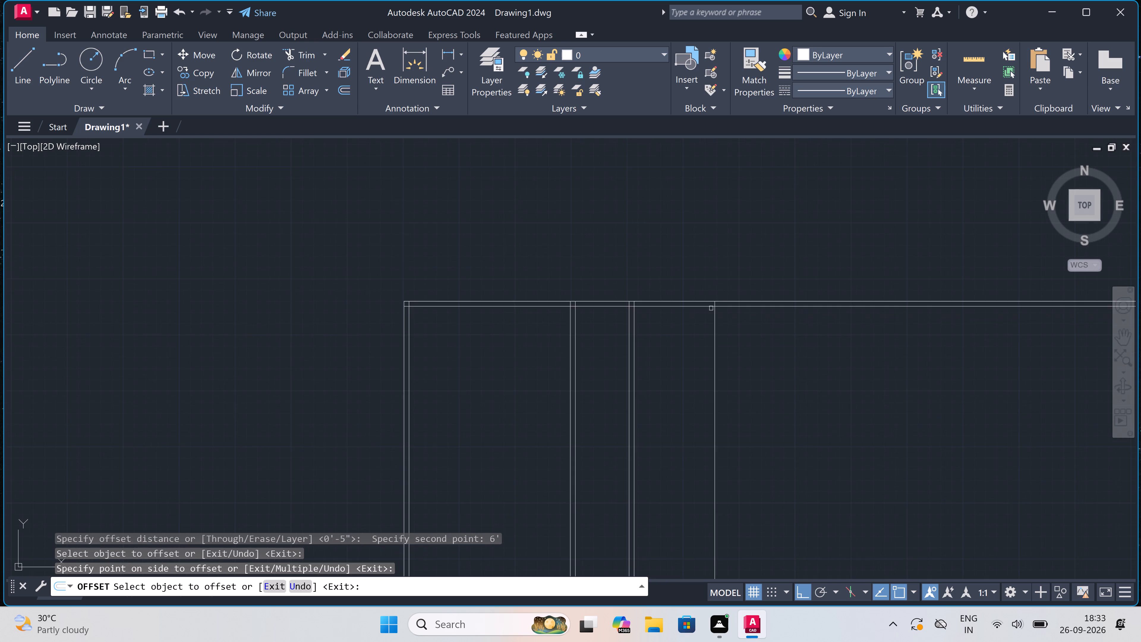
pyautogui.scroll(3, 727, 299)
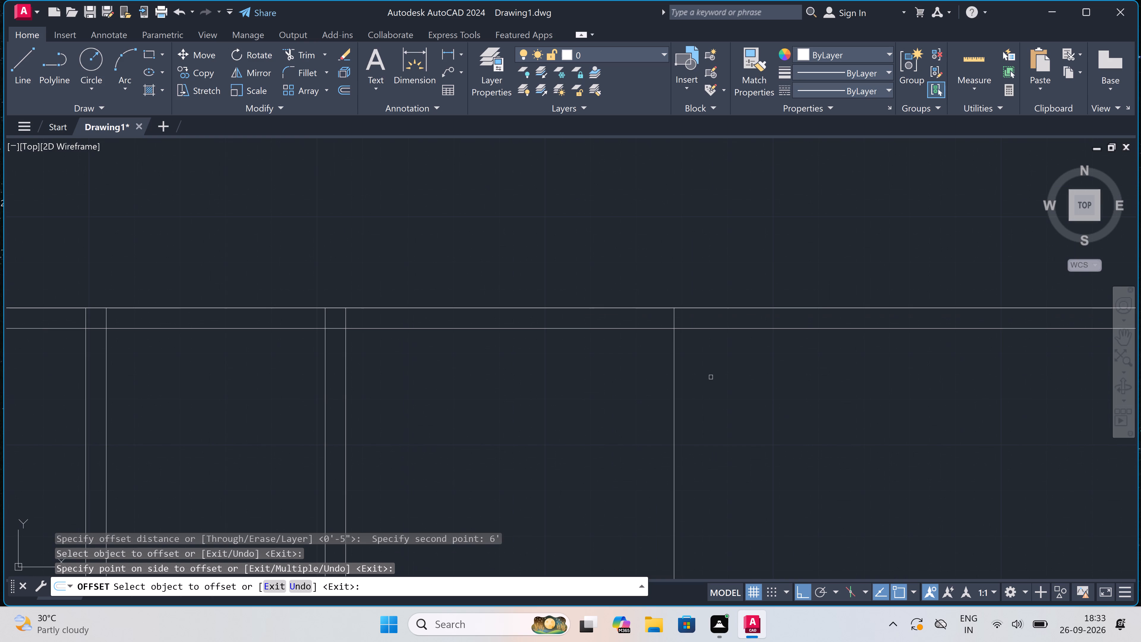
pyautogui.press('Escape')
# Offset the vertical line at the end of the 6' space 4.5" to the right to form the third partition wall.
pyautogui.press('space')
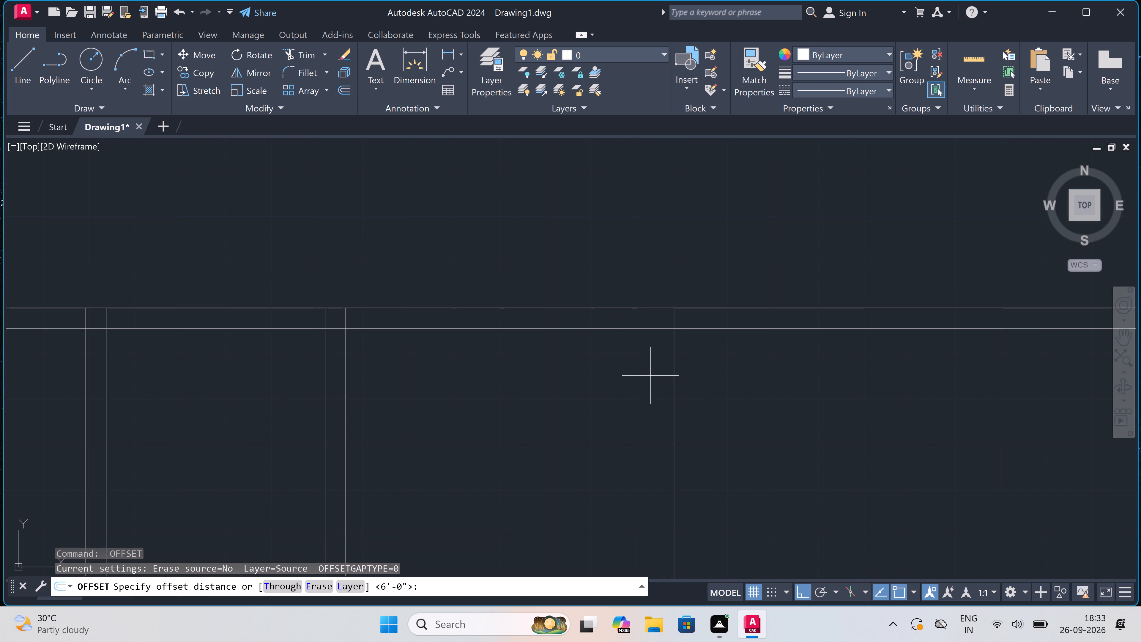
pyautogui.moveTo(672, 374); pyautogui.dragTo(681, 374)
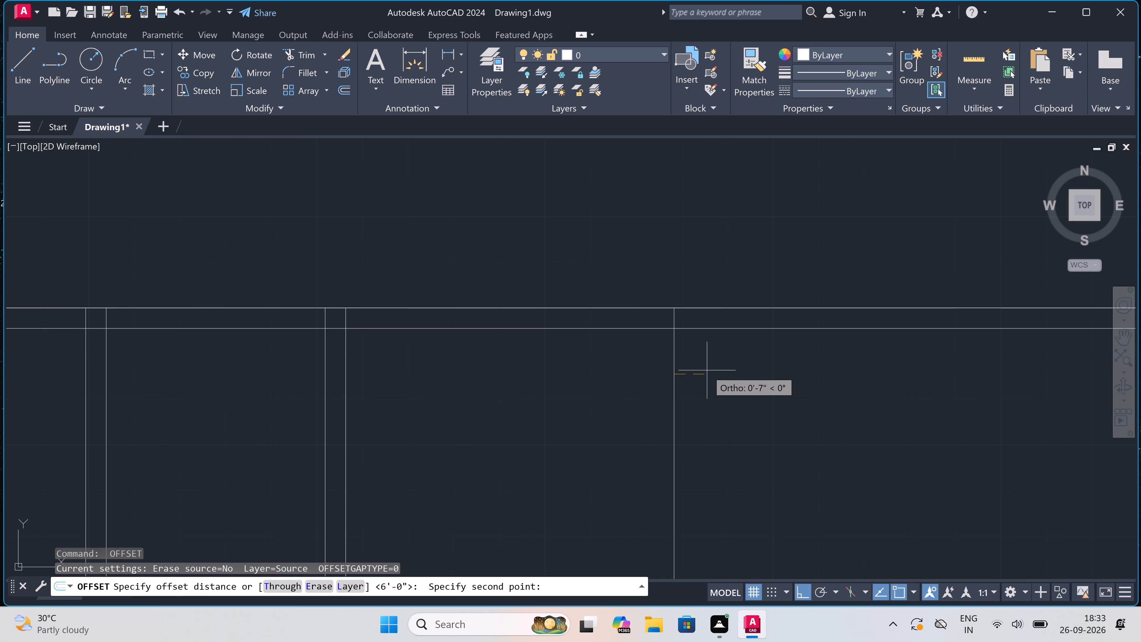
pyautogui.write('4.5')
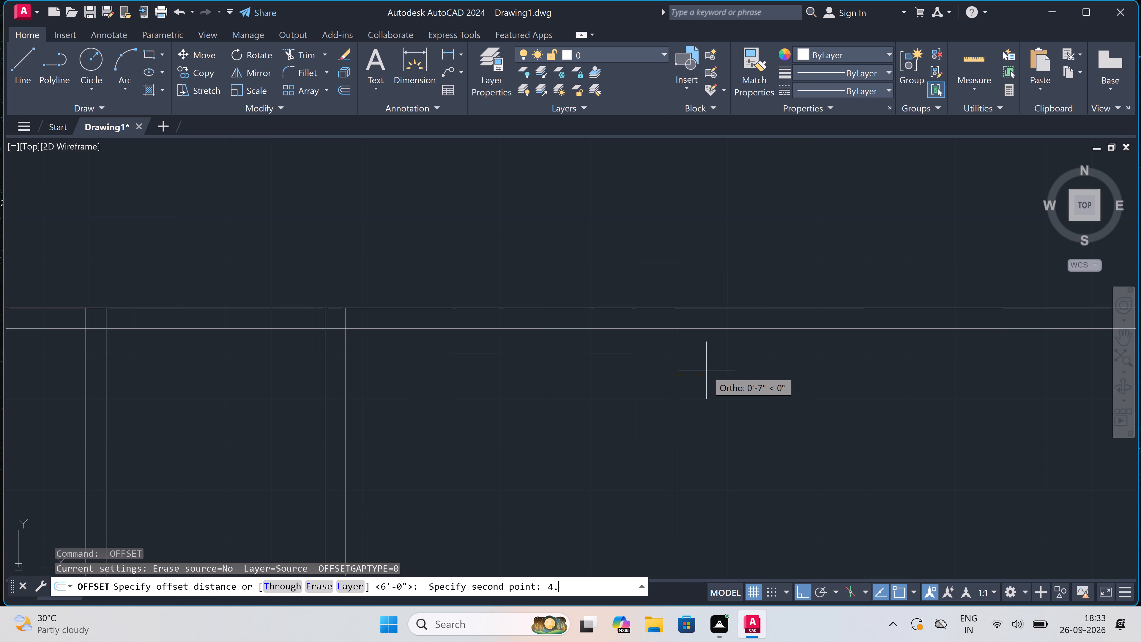
pyautogui.write('"')
pyautogui.press('space')
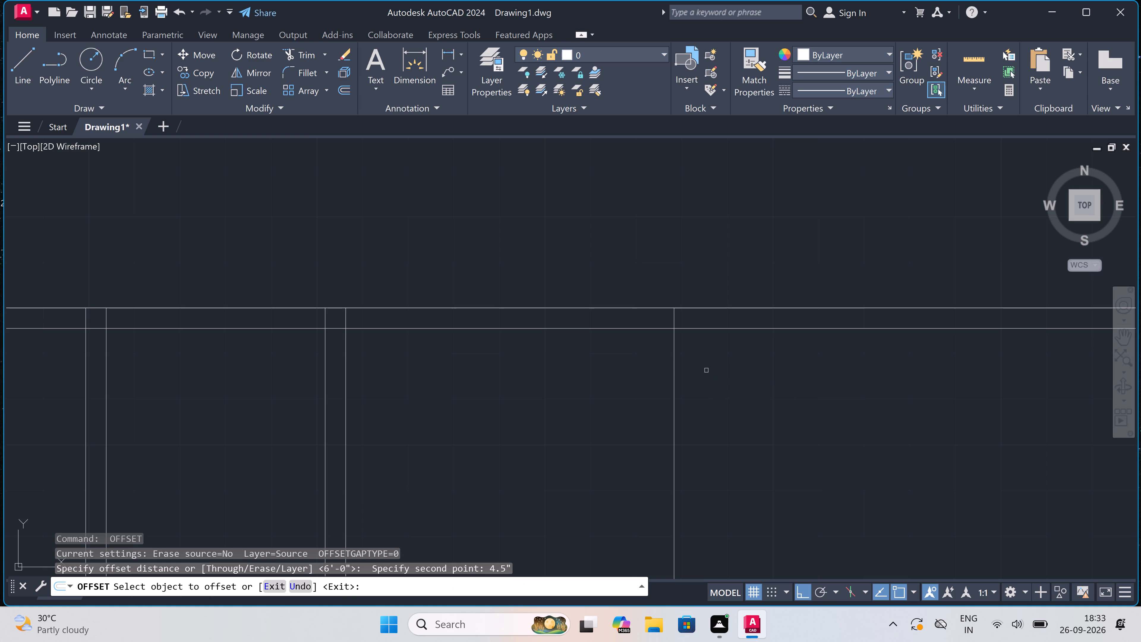
pyautogui.doubleClick(675, 378)
pyautogui.click(690, 385)
pyautogui.press('Escape')
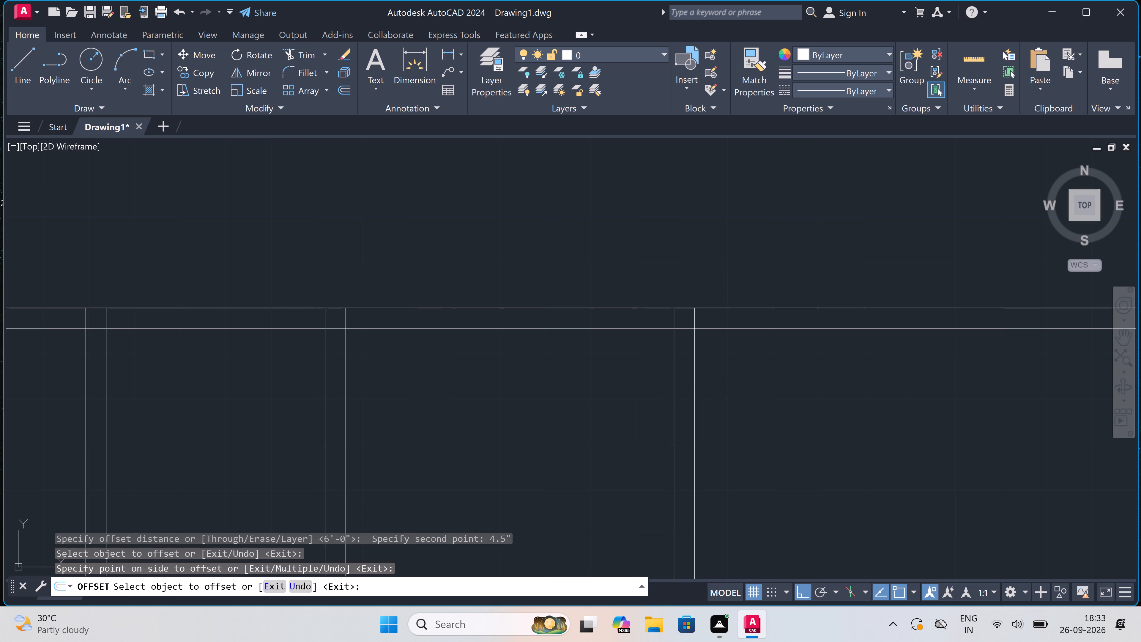
# Offset the right face of the third partition wall 12' to the right for the last room's width.
pyautogui.press('space')
pyautogui.scroll(-2, 689, 382)
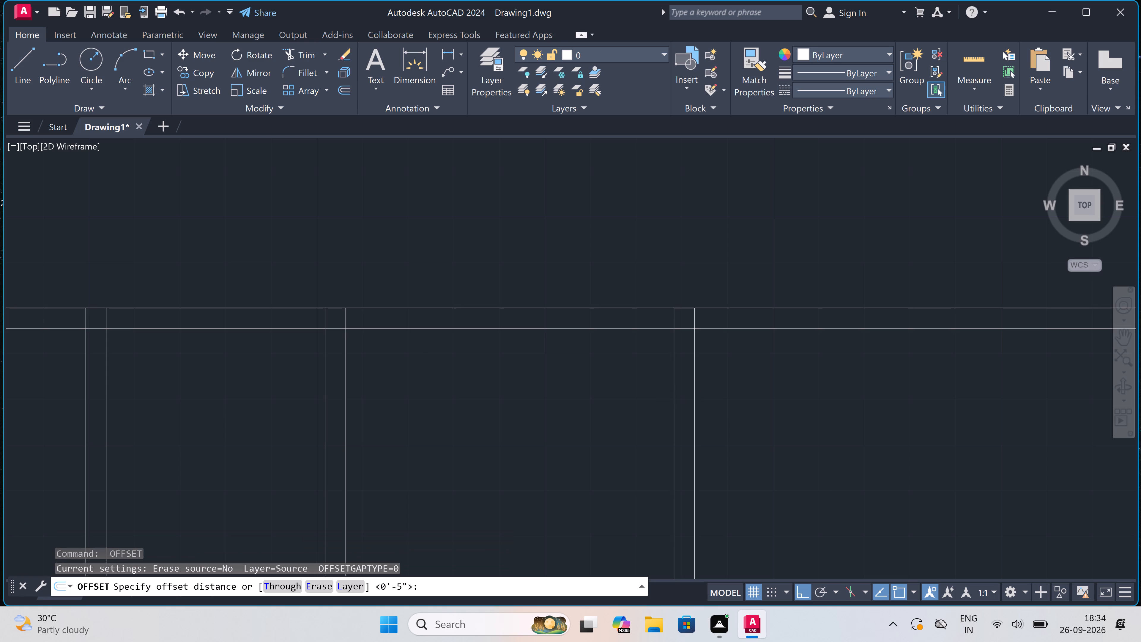
pyautogui.scroll(-2, 689, 382)
pyautogui.scroll(2, 691, 385)
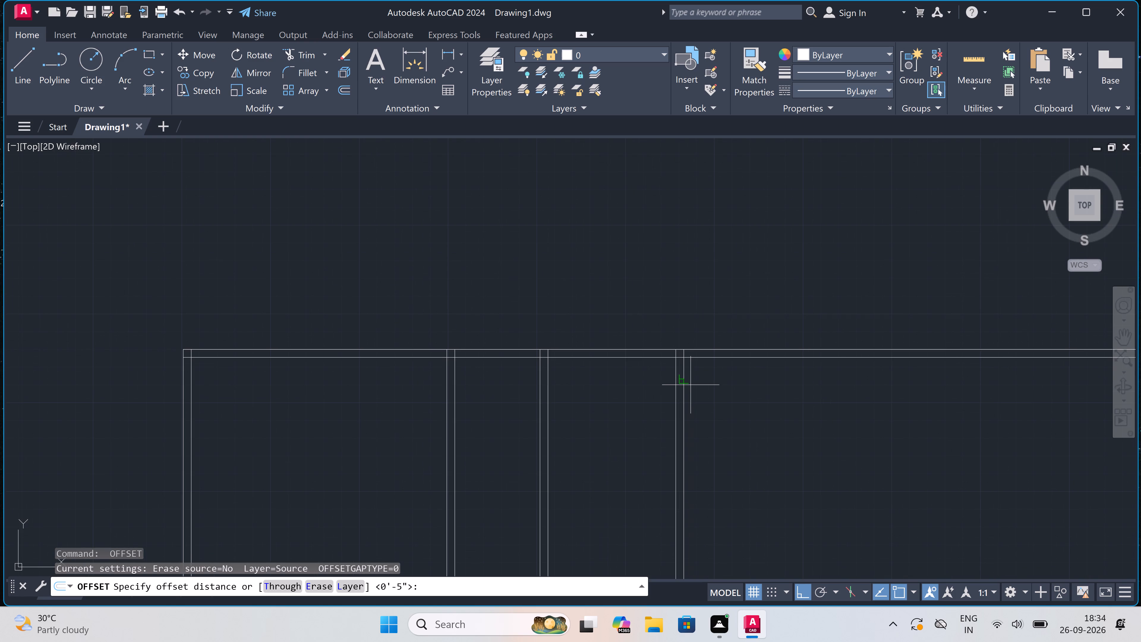
pyautogui.moveTo(688, 384); pyautogui.dragTo(700, 386)
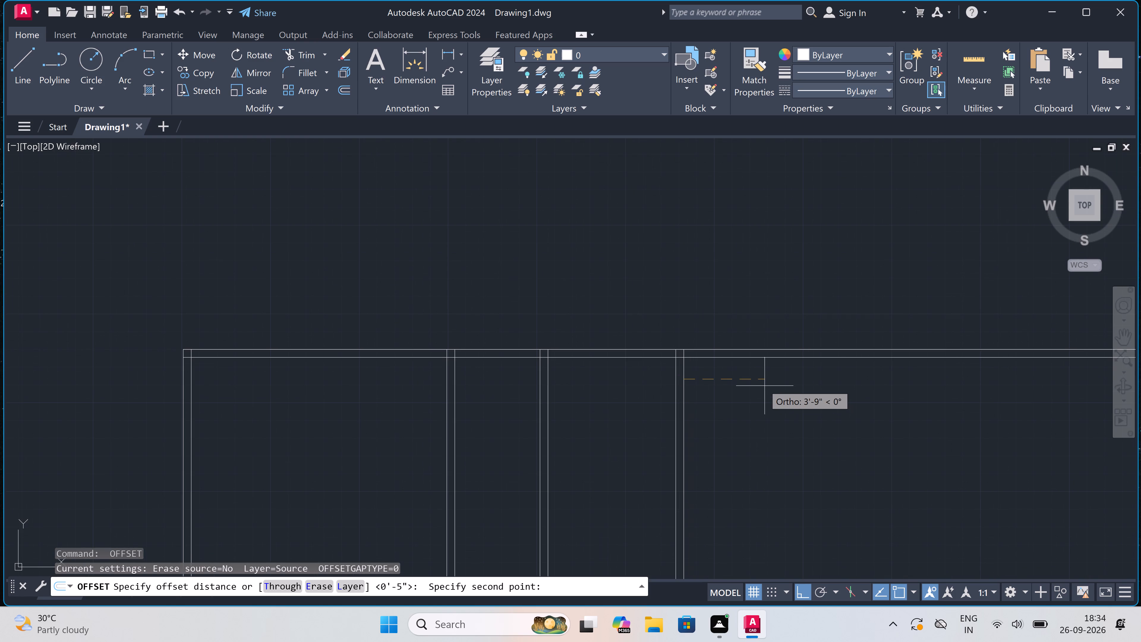
pyautogui.write("12'")
pyautogui.press('space')
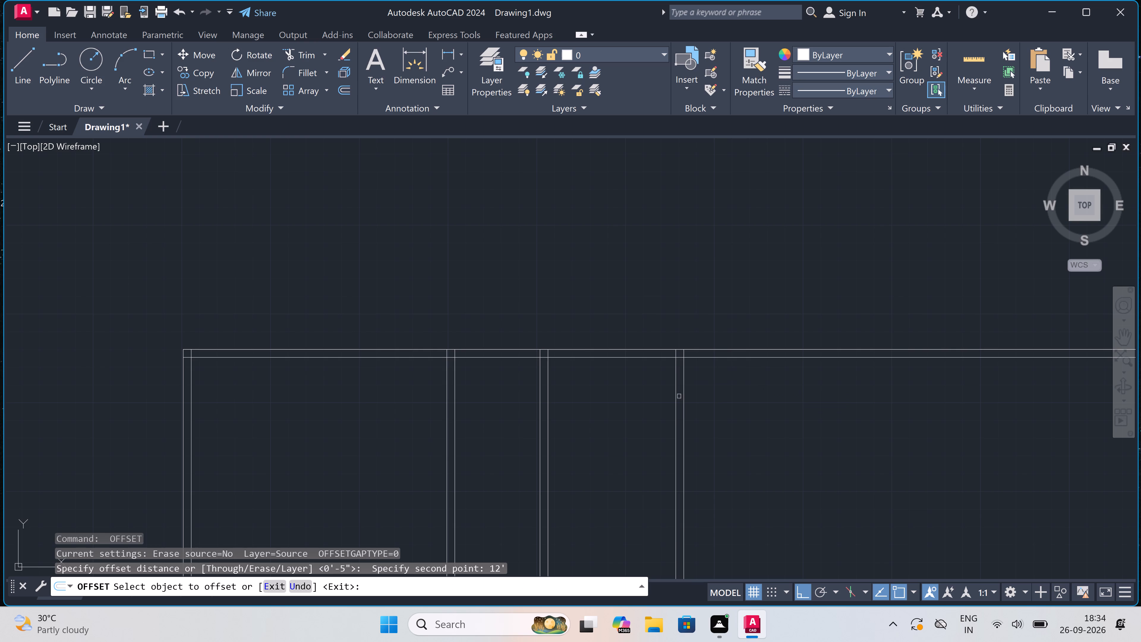
pyautogui.click(684, 395)
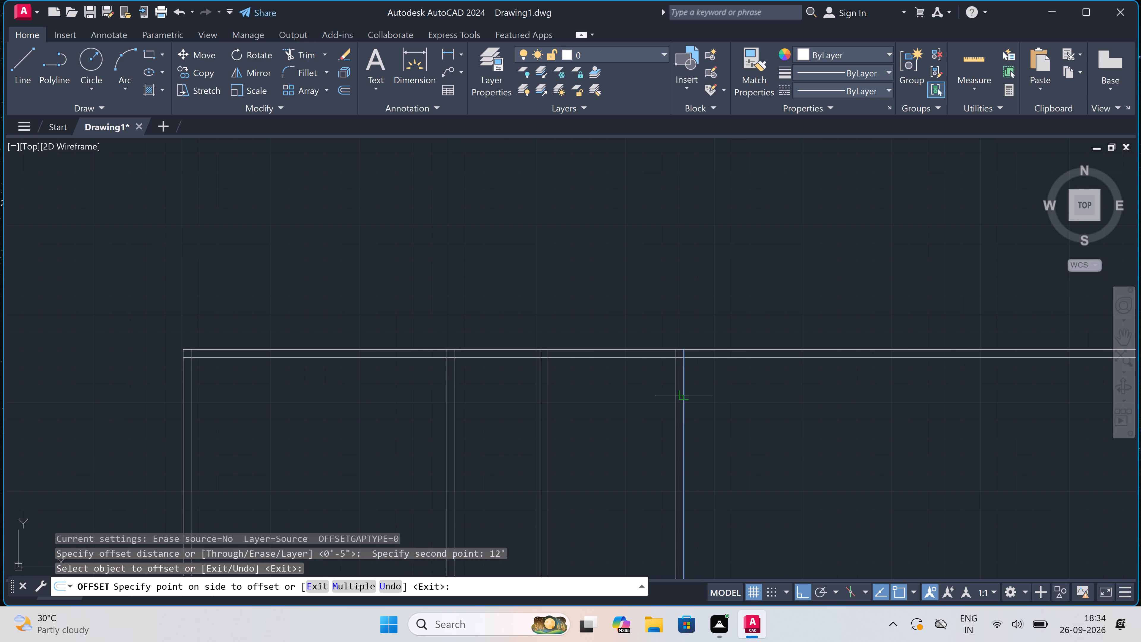
pyautogui.click(714, 396)
pyautogui.scroll(-6, 713, 396)
pyautogui.scroll(5, 732, 399)
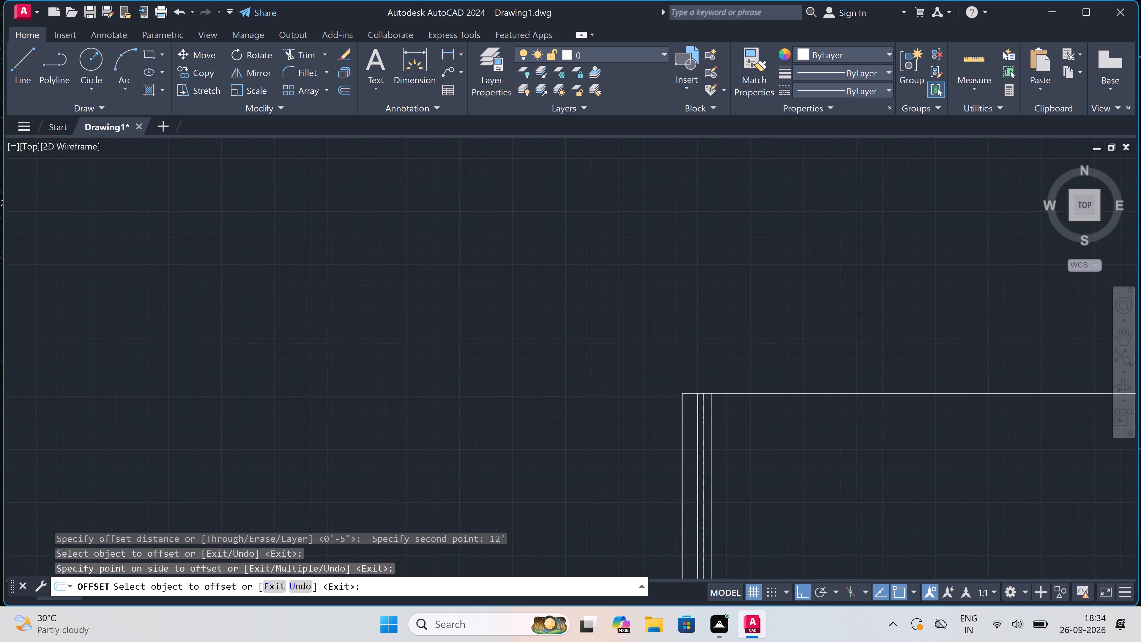
pyautogui.scroll(1, 732, 399)
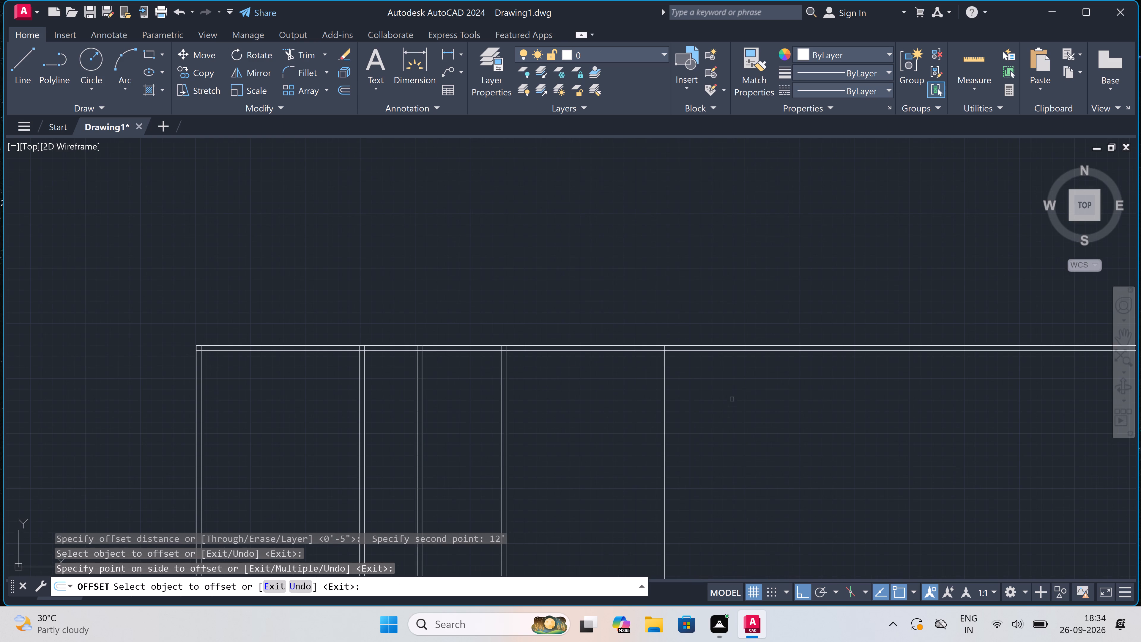
# Offset the vertical line at the end of the last 12' room 4.5" to the right to form the outer end wall.
pyautogui.press('Escape')
pyautogui.press('space')
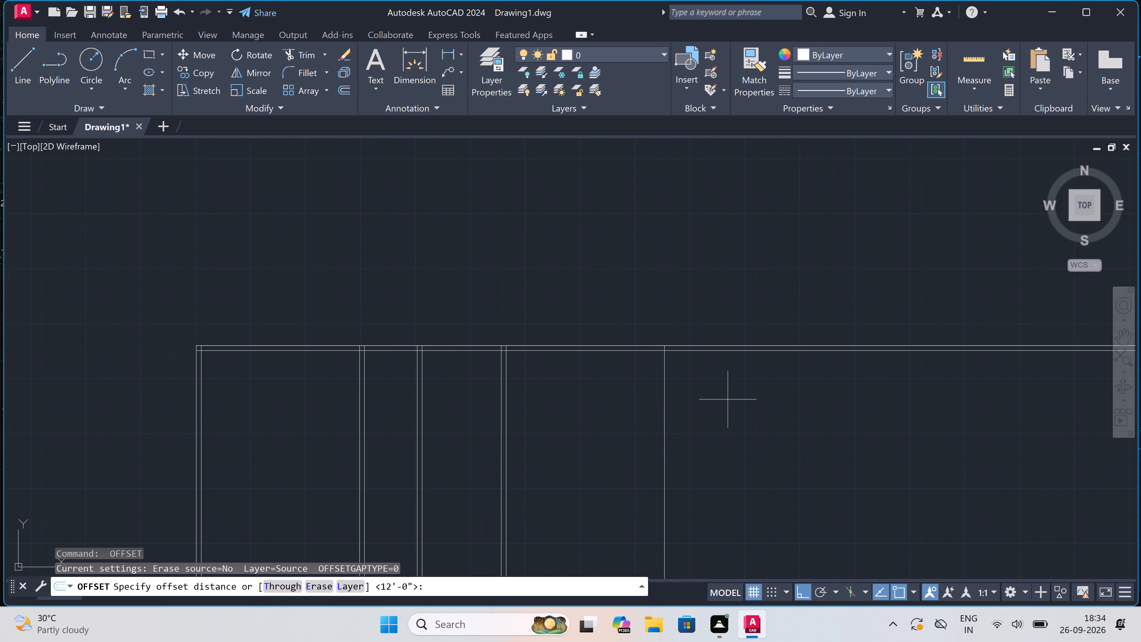
pyautogui.scroll(2, 655, 431)
pyautogui.moveTo(676, 407); pyautogui.dragTo(698, 403)
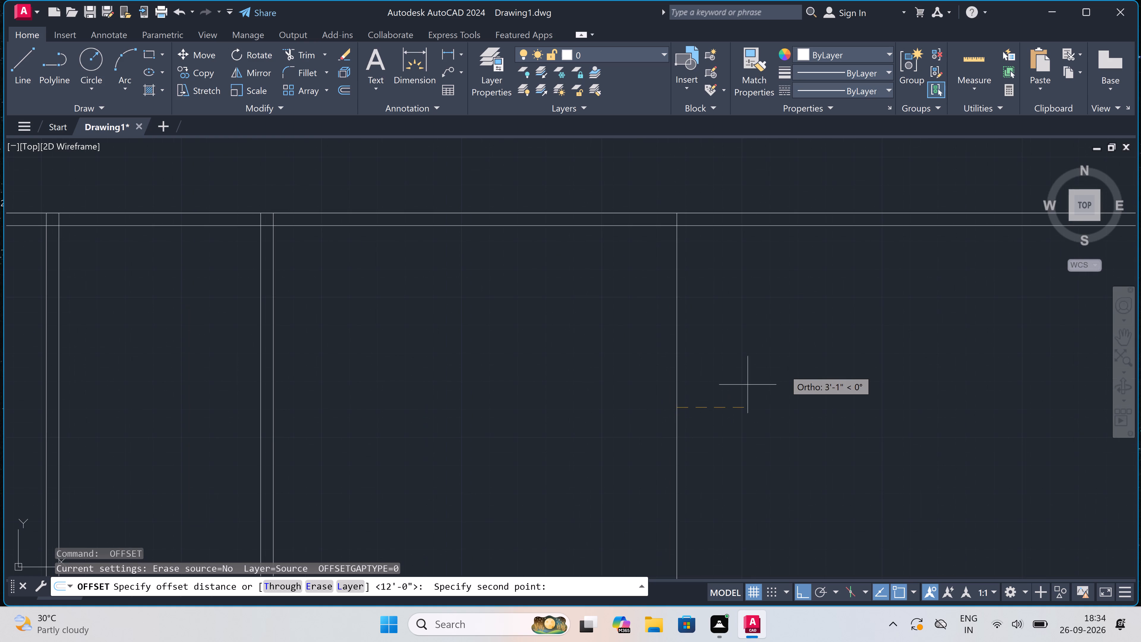
pyautogui.write('4.5')
pyautogui.write('"')
pyautogui.press('space')
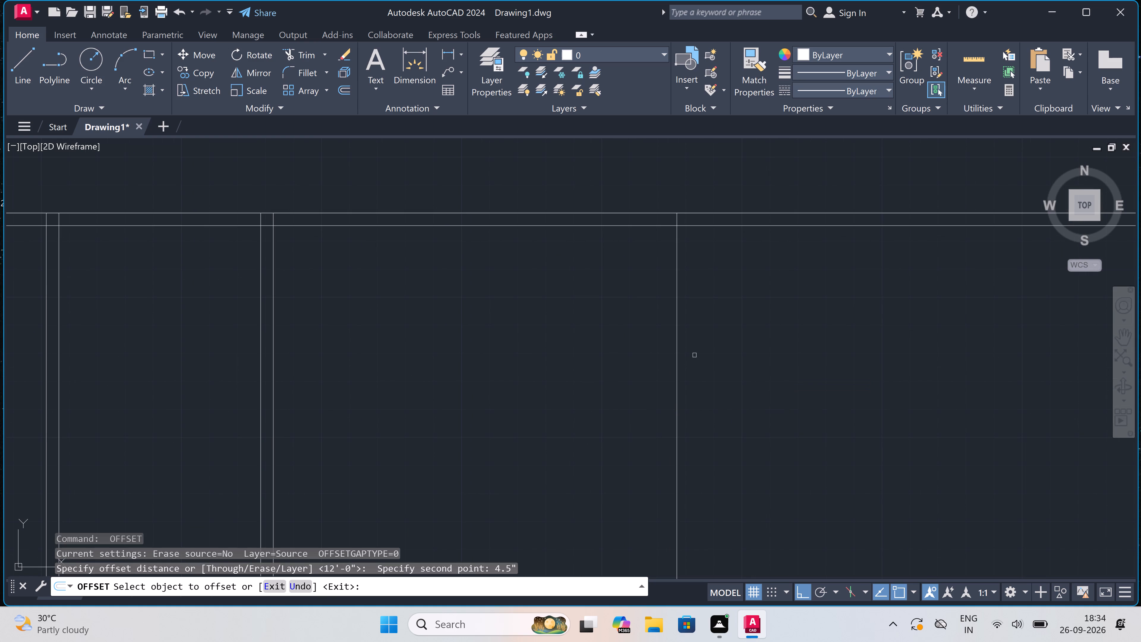
pyautogui.moveTo(678, 341); pyautogui.dragTo(680, 341)
pyautogui.click(687, 339)
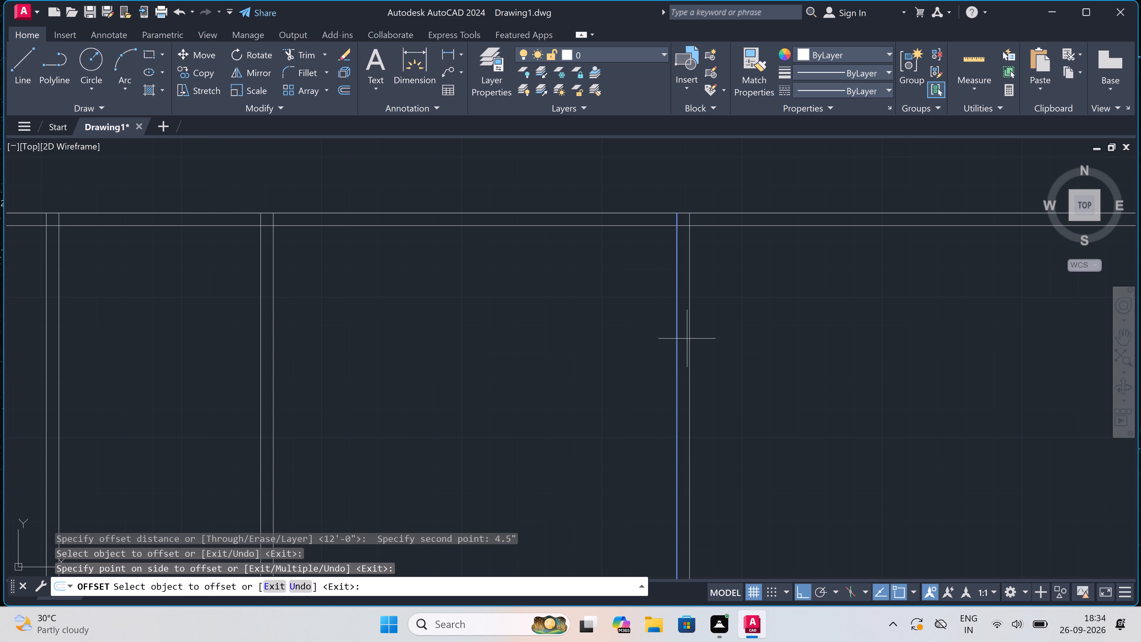
pyautogui.press('Escape')
# Trim the two horizontal top wall lines where they run past the right outer wall.
pyautogui.write('tr')
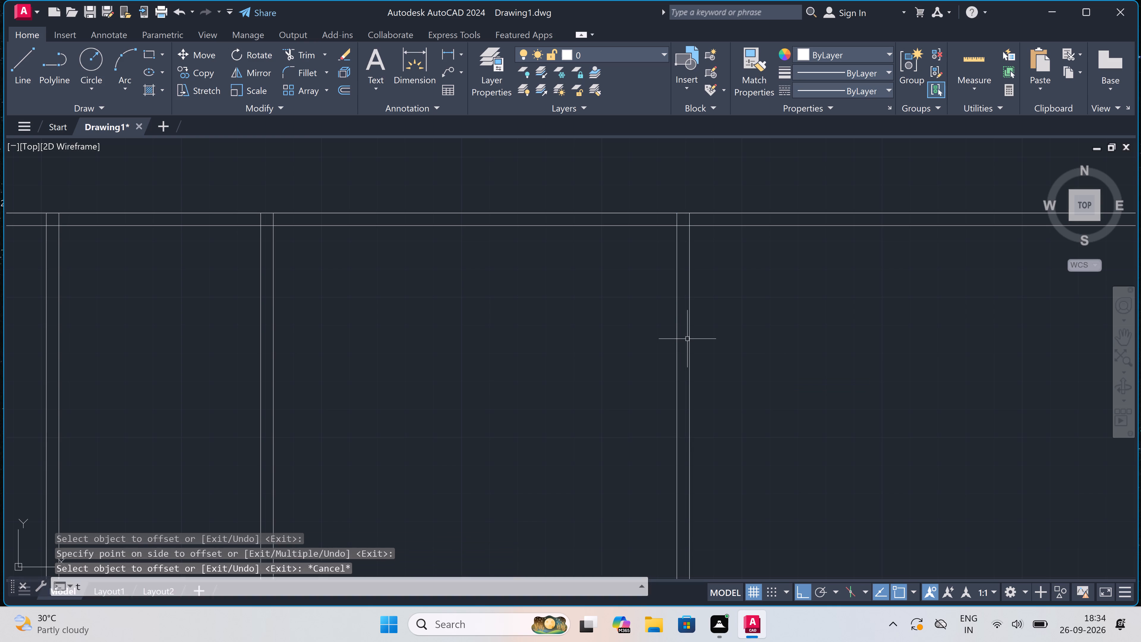
pyautogui.press('space')
pyautogui.scroll(-2, 687, 336)
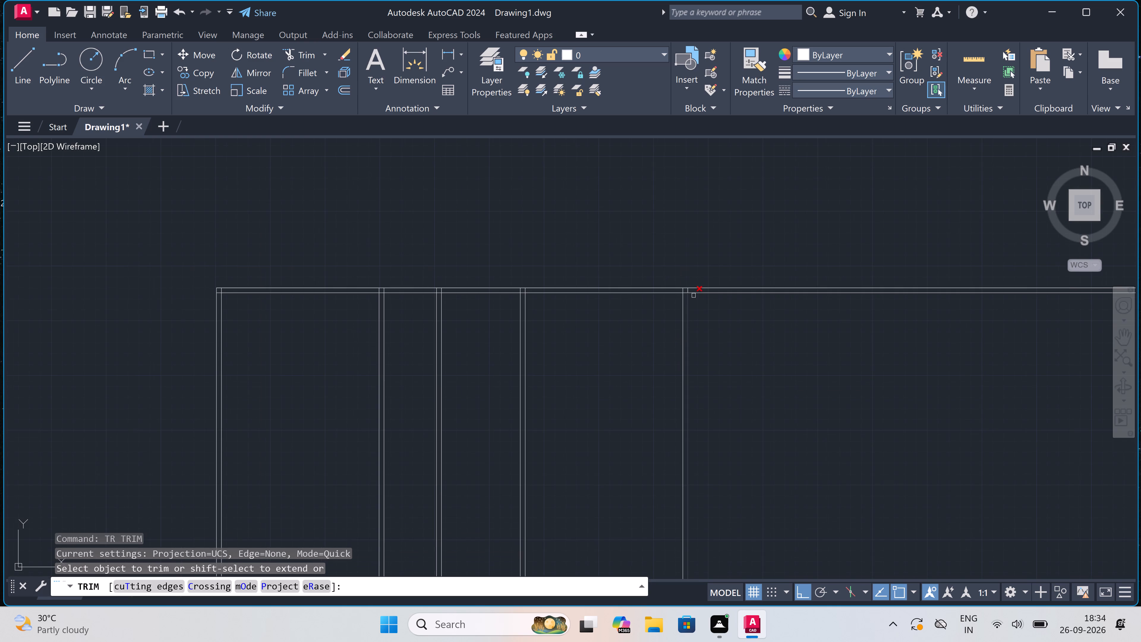
pyautogui.moveTo(703, 267); pyautogui.dragTo(702, 276)
pyautogui.click(705, 363)
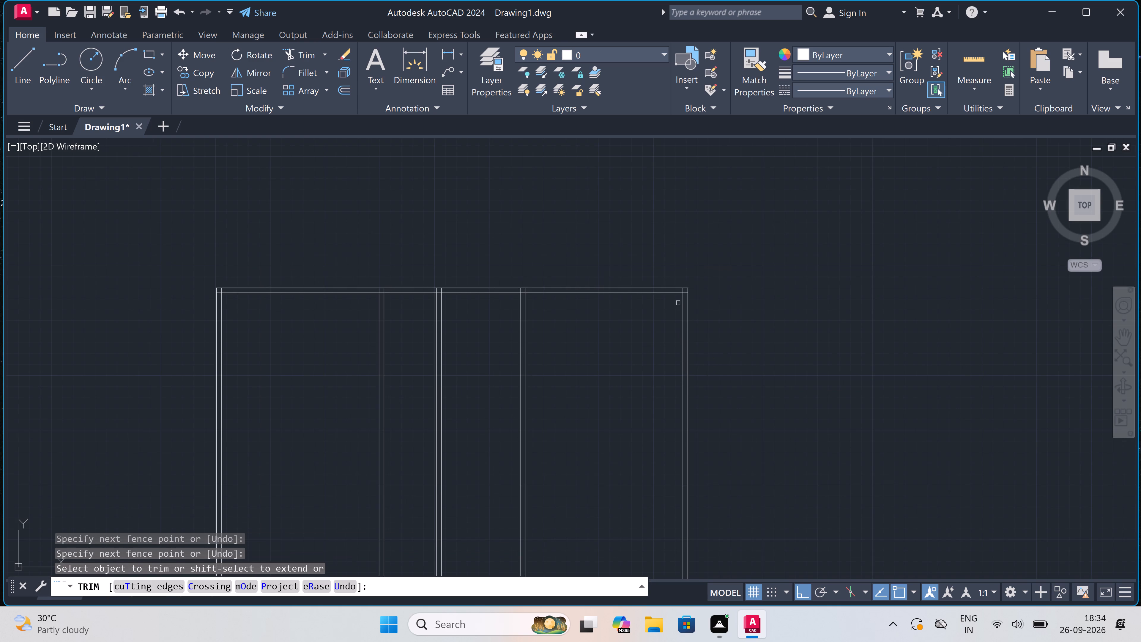
# Trim the overlapping inner line stubs at the top-right wall corner to leave a clean corner.
pyautogui.scroll(3, 674, 284)
pyautogui.scroll(2, 709, 303)
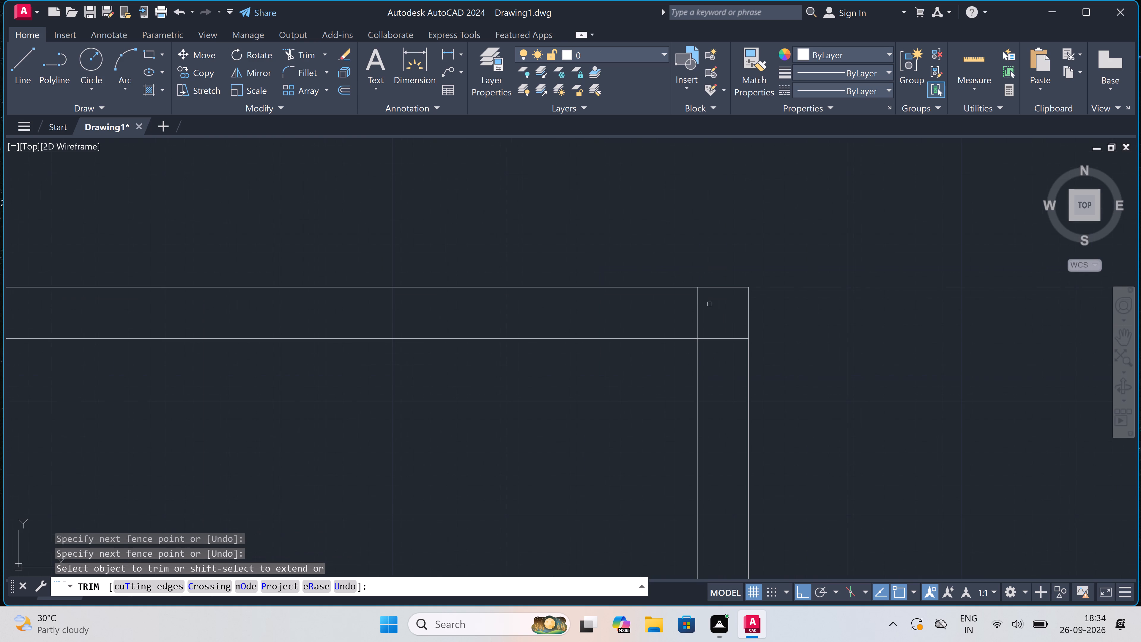
pyautogui.click(709, 304)
pyautogui.click(677, 315)
pyautogui.scroll(2, 717, 324)
pyautogui.moveTo(717, 324); pyautogui.dragTo(717, 329)
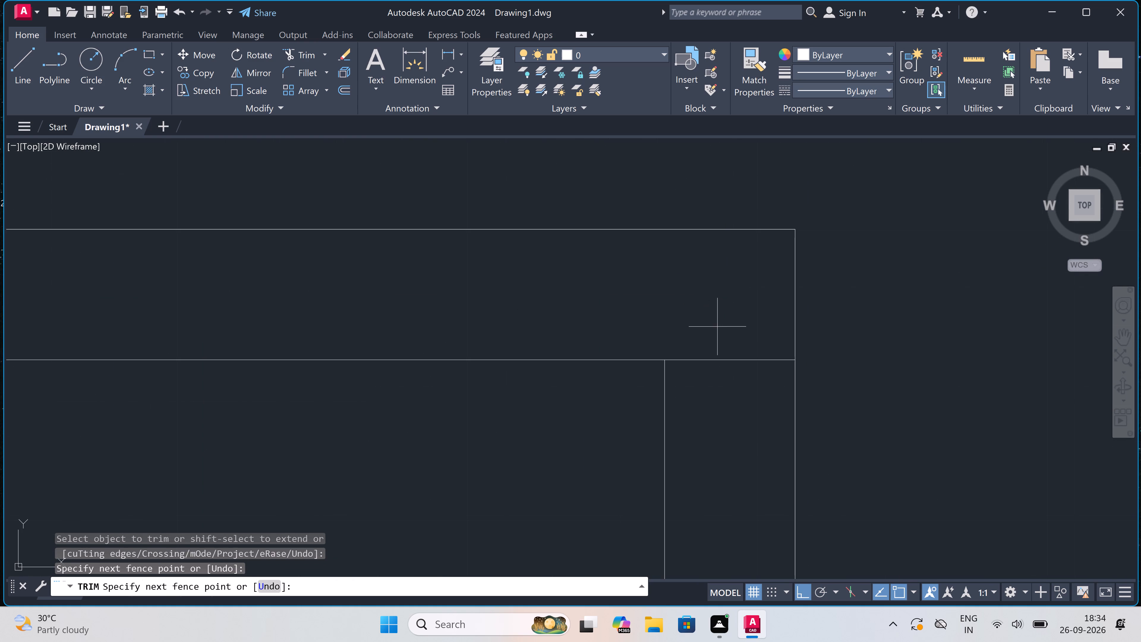
pyautogui.moveTo(717, 329); pyautogui.dragTo(717, 336)
pyautogui.click(717, 418)
# Trim the crossing lines where the third partition wall meets the top wall to open the junction.
pyautogui.scroll(-7, 715, 378)
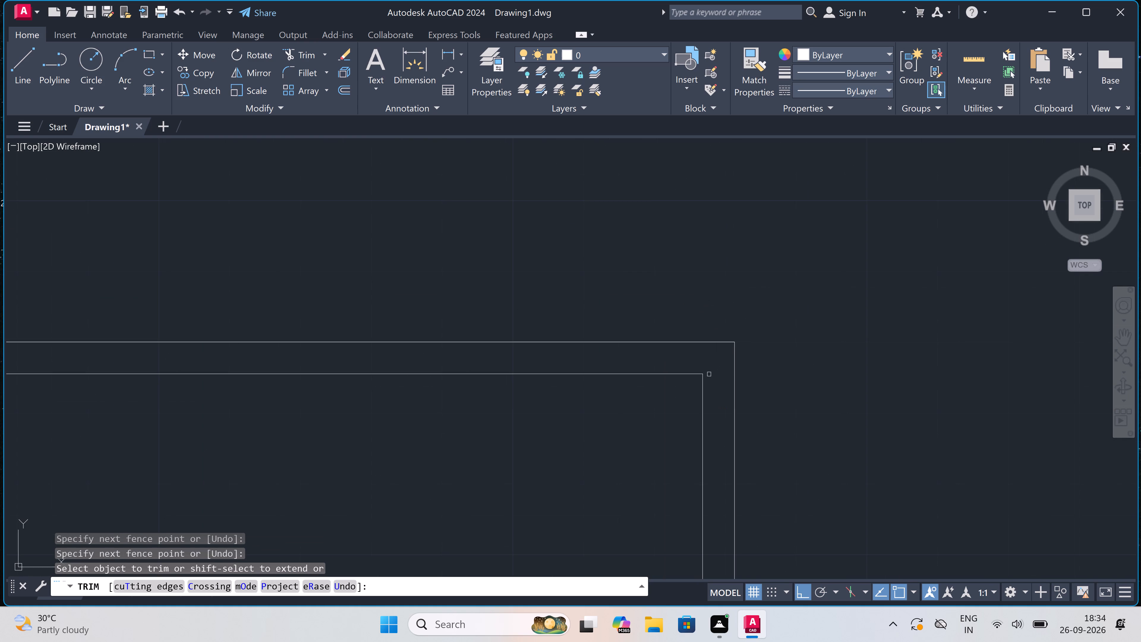
pyautogui.scroll(-1, 709, 374)
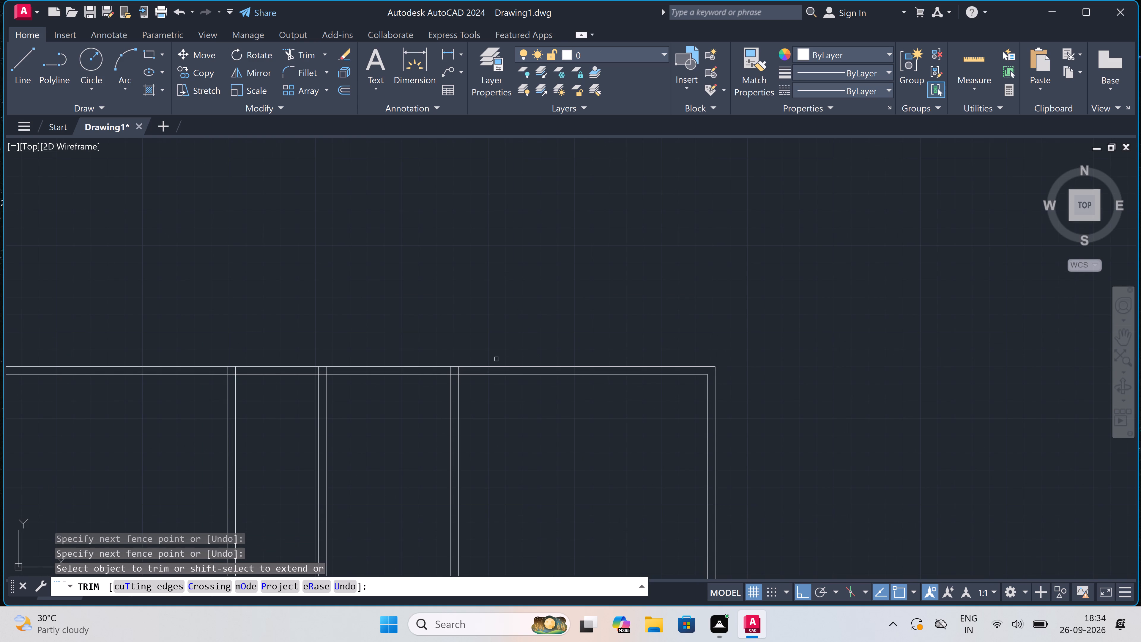
pyautogui.scroll(4, 452, 374)
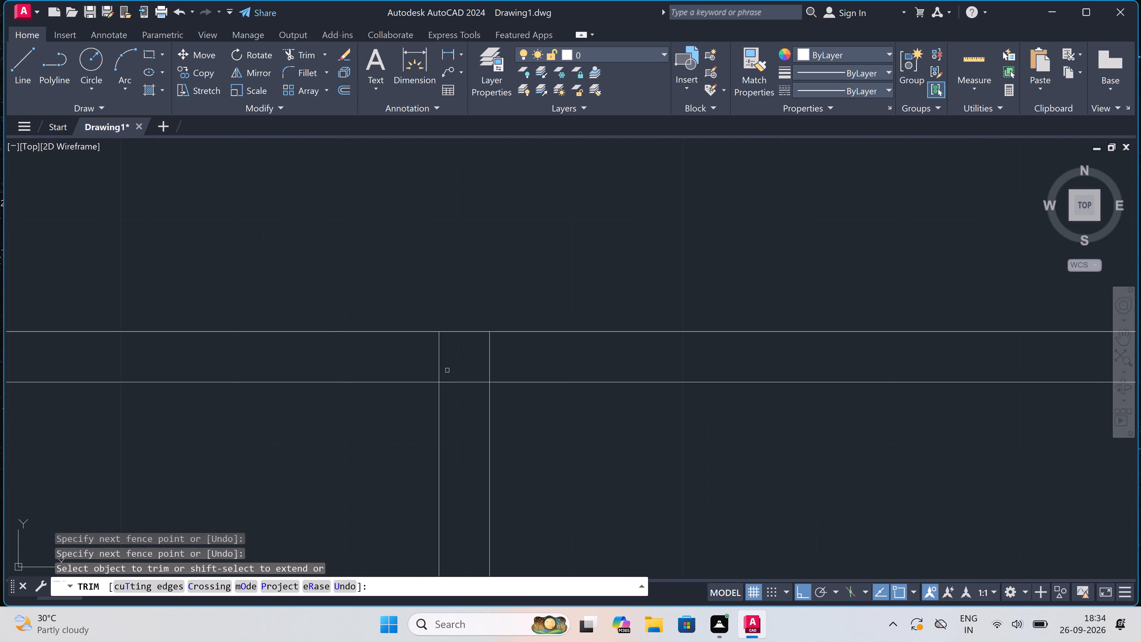
pyautogui.click(457, 368)
pyautogui.click(463, 409)
pyautogui.click(415, 365)
pyautogui.click(544, 360)
# Trim the crossing lines where the second partition wall meets the top wall to open the junction.
pyautogui.scroll(-7, 543, 363)
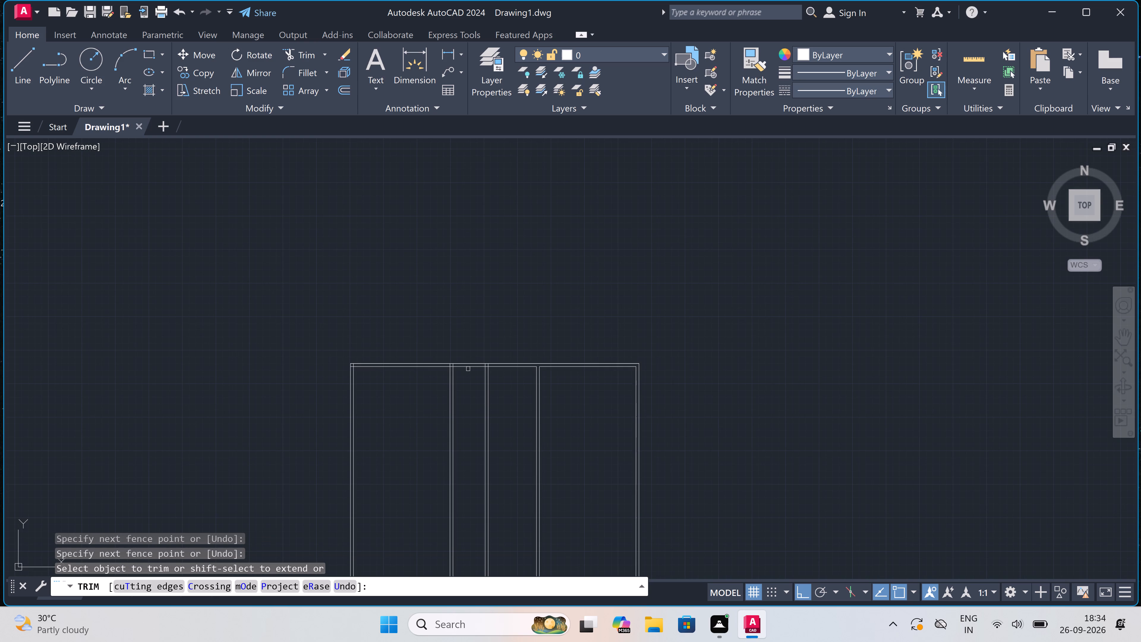
pyautogui.scroll(4, 484, 360)
pyautogui.scroll(3, 491, 404)
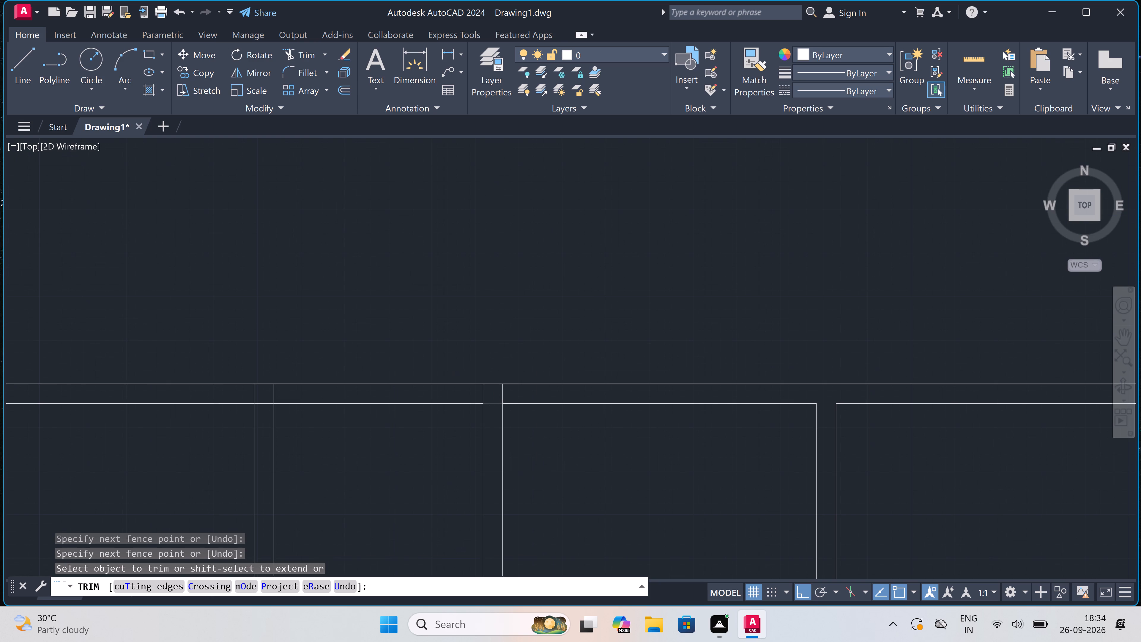
pyautogui.click(491, 402)
pyautogui.click(442, 382)
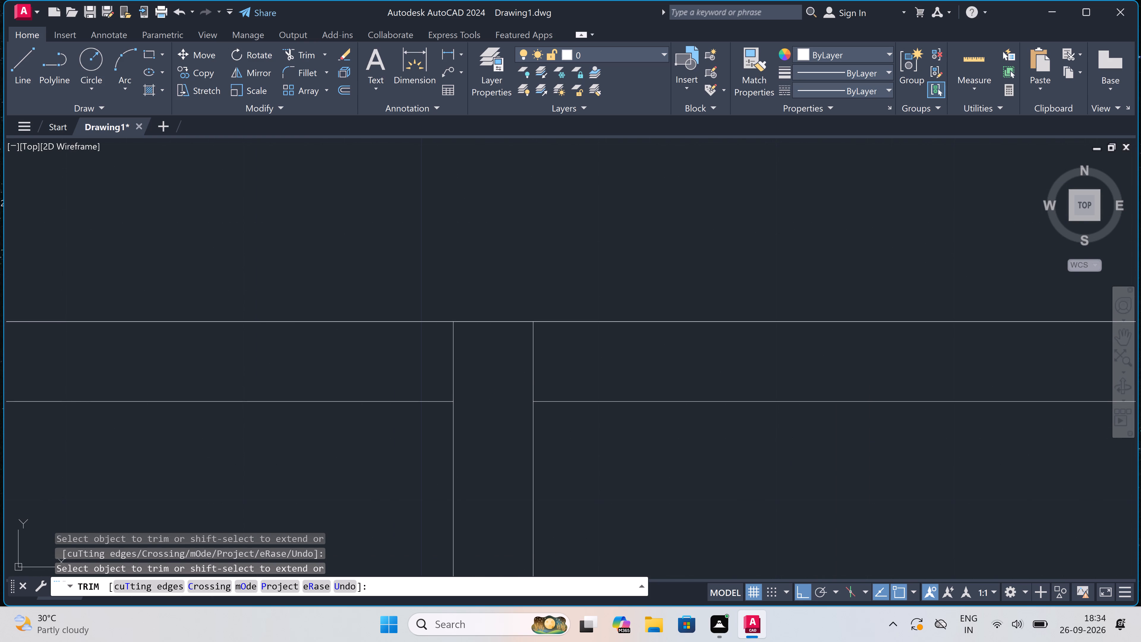
pyautogui.click(547, 378)
# Trim the crossing lines where the first partition wall meets the top wall to open the junction.
pyautogui.scroll(-6, 547, 378)
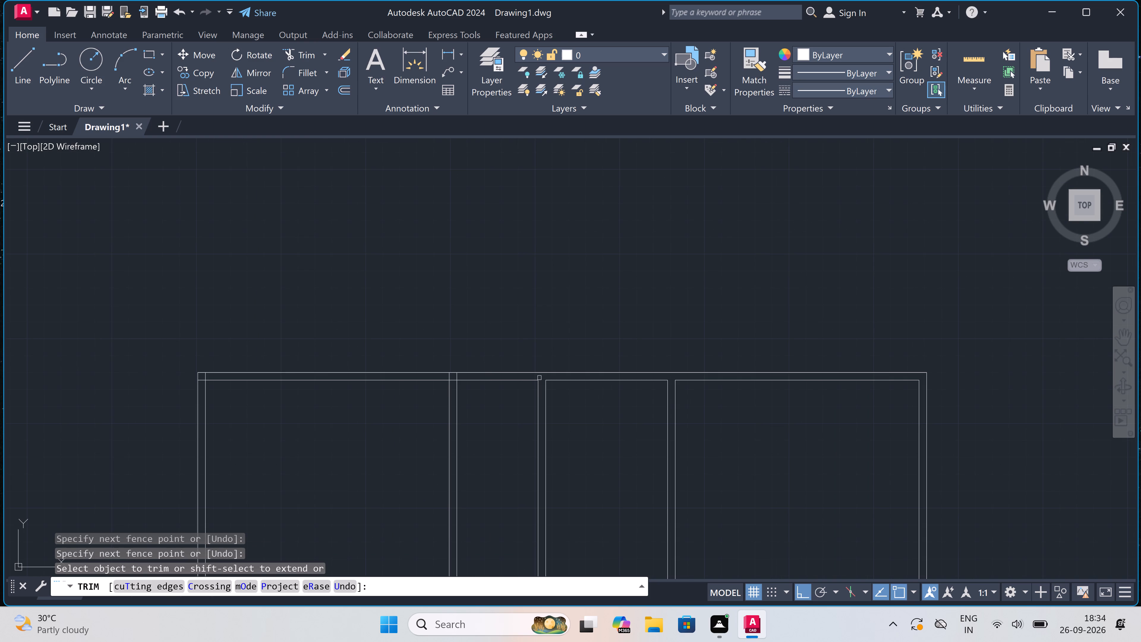
pyautogui.scroll(3, 433, 376)
pyautogui.moveTo(456, 384); pyautogui.dragTo(458, 384)
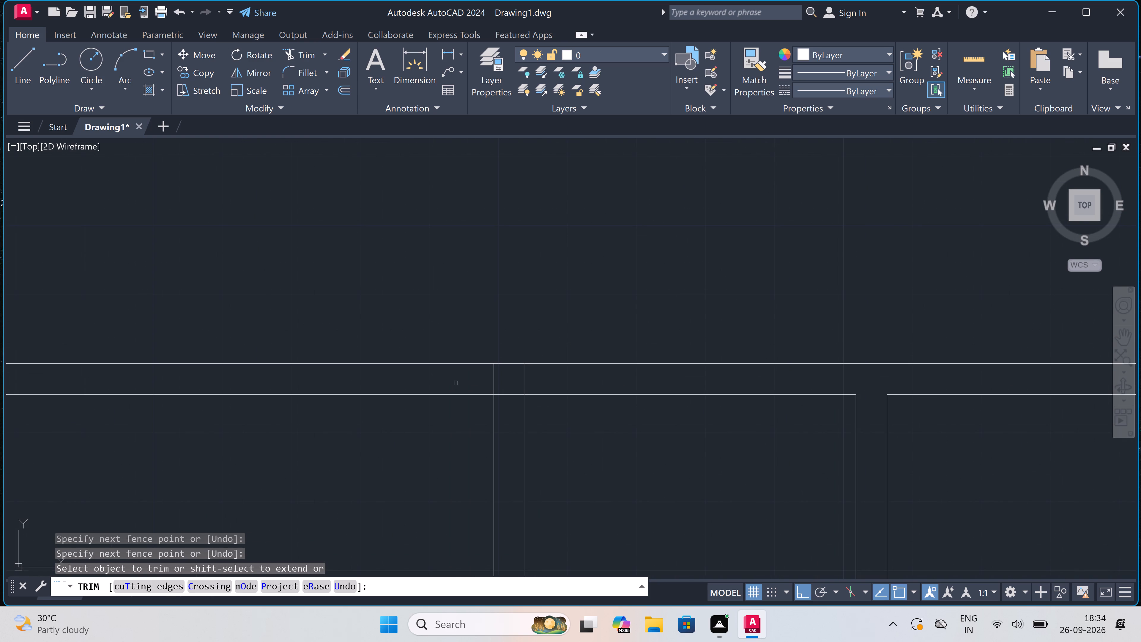
pyautogui.click(538, 385)
pyautogui.scroll(3, 508, 391)
pyautogui.moveTo(508, 391); pyautogui.dragTo(508, 396)
pyautogui.click(509, 447)
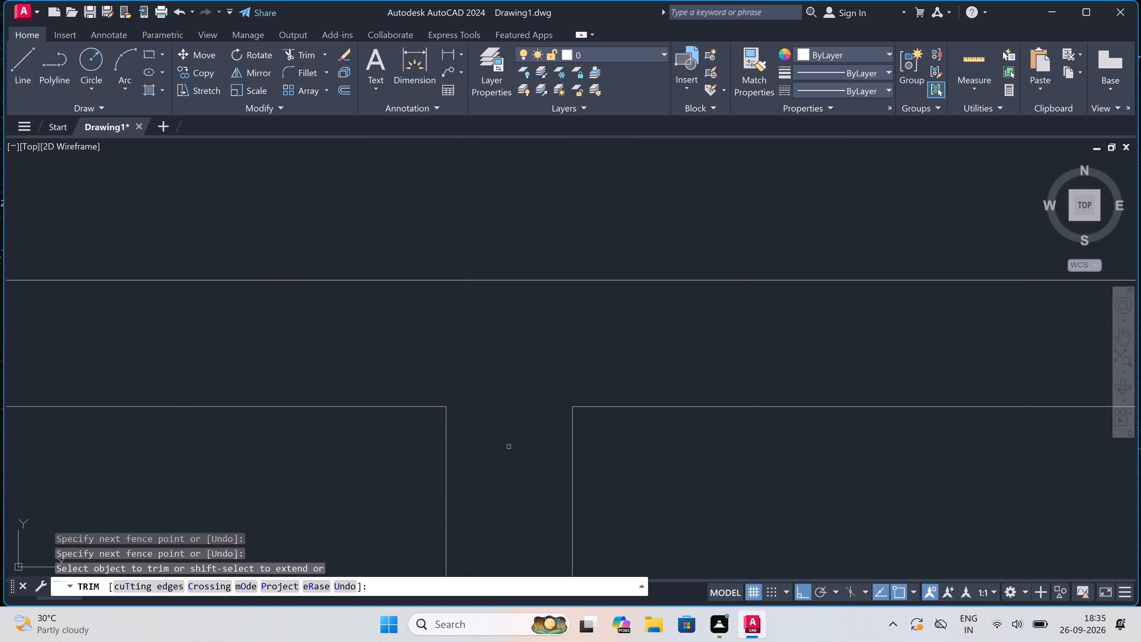
# Trim the overlapping inner line stubs at the top-left wall corner and end the Trim command.
pyautogui.scroll(-10, 513, 414)
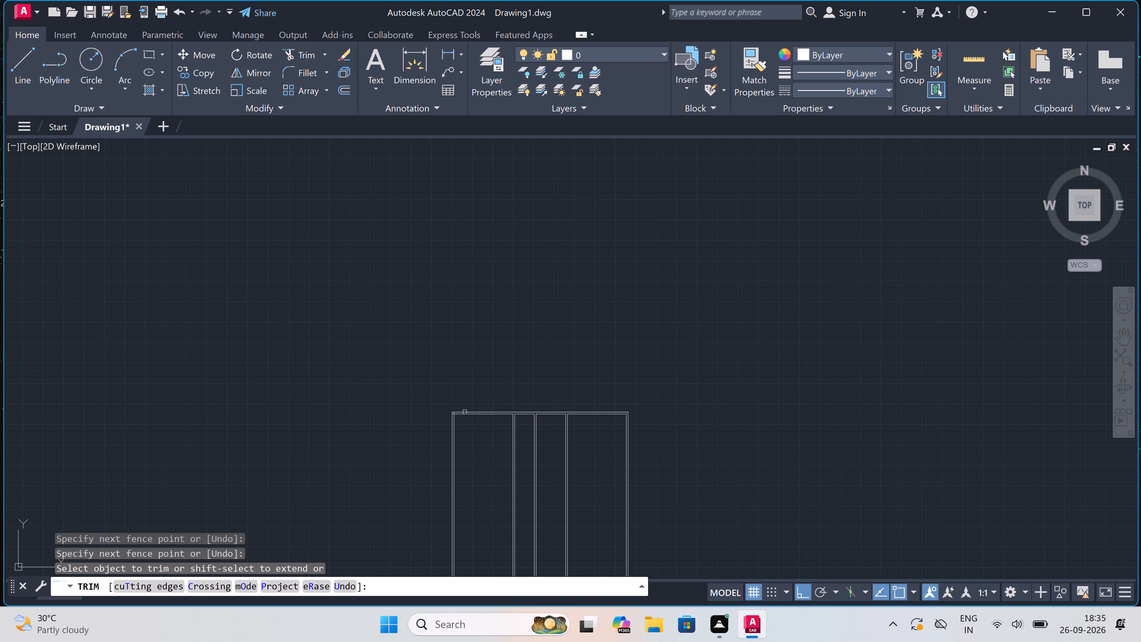
pyautogui.scroll(4, 455, 410)
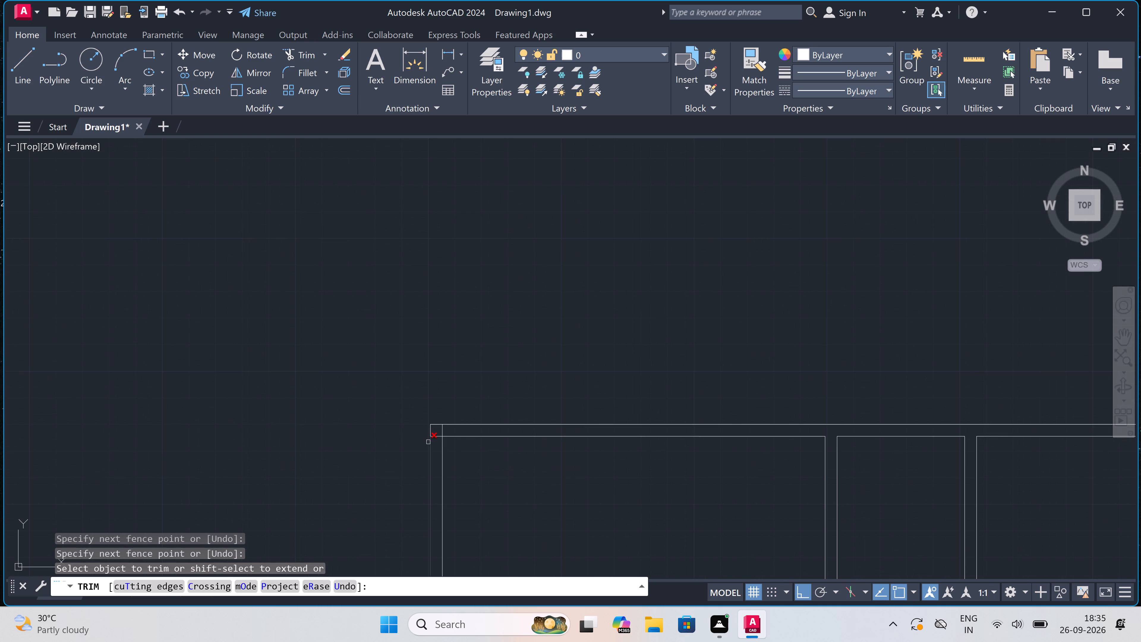
pyautogui.scroll(3, 441, 434)
pyautogui.click(440, 430)
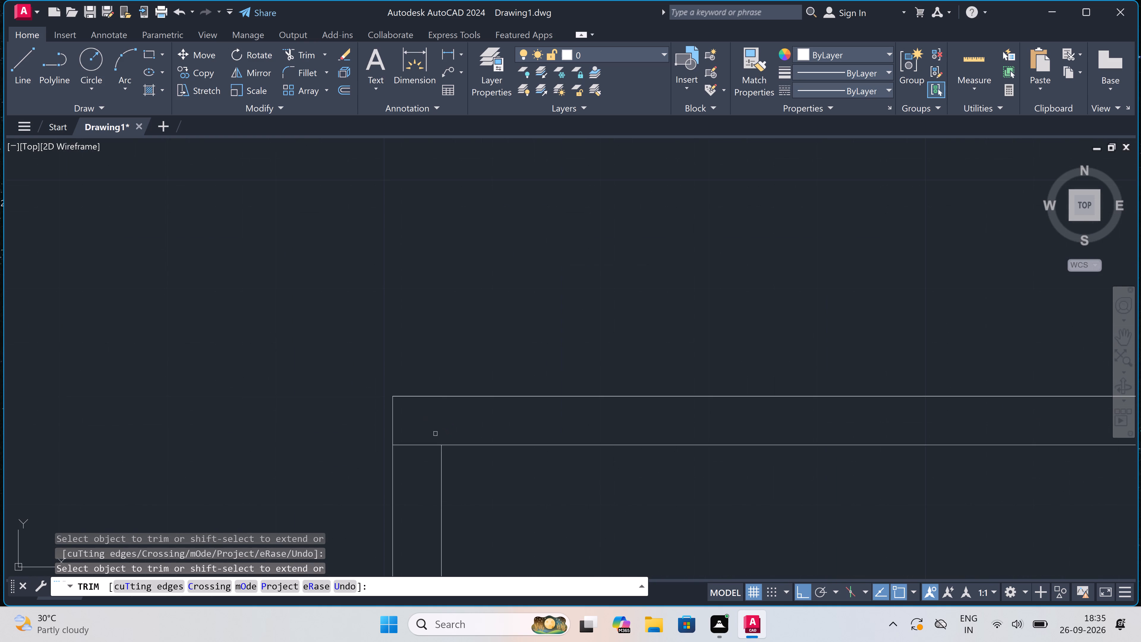
pyautogui.click(426, 440)
pyautogui.click(420, 458)
pyautogui.scroll(-5, 438, 441)
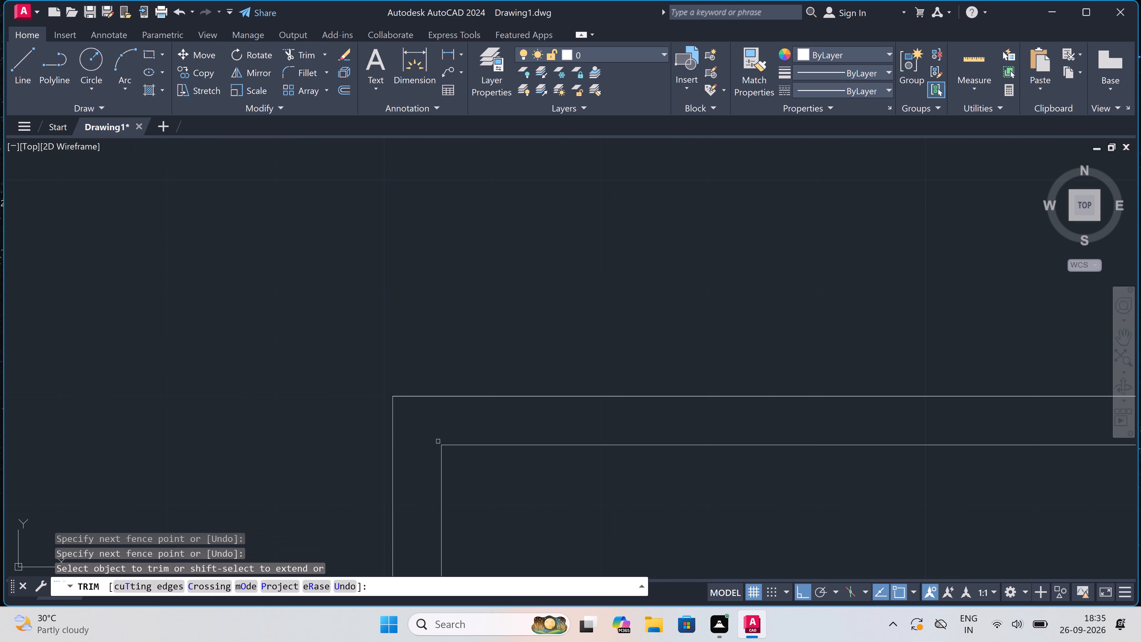
pyautogui.scroll(-3, 498, 456)
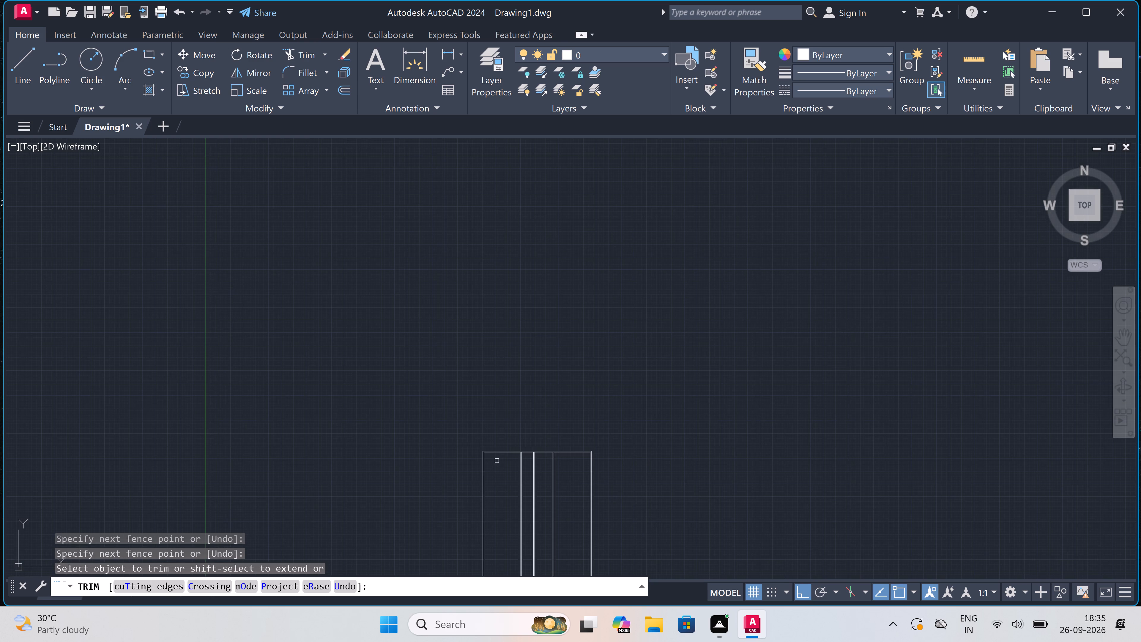
pyautogui.scroll(5, 496, 481)
pyautogui.scroll(-2, 506, 395)
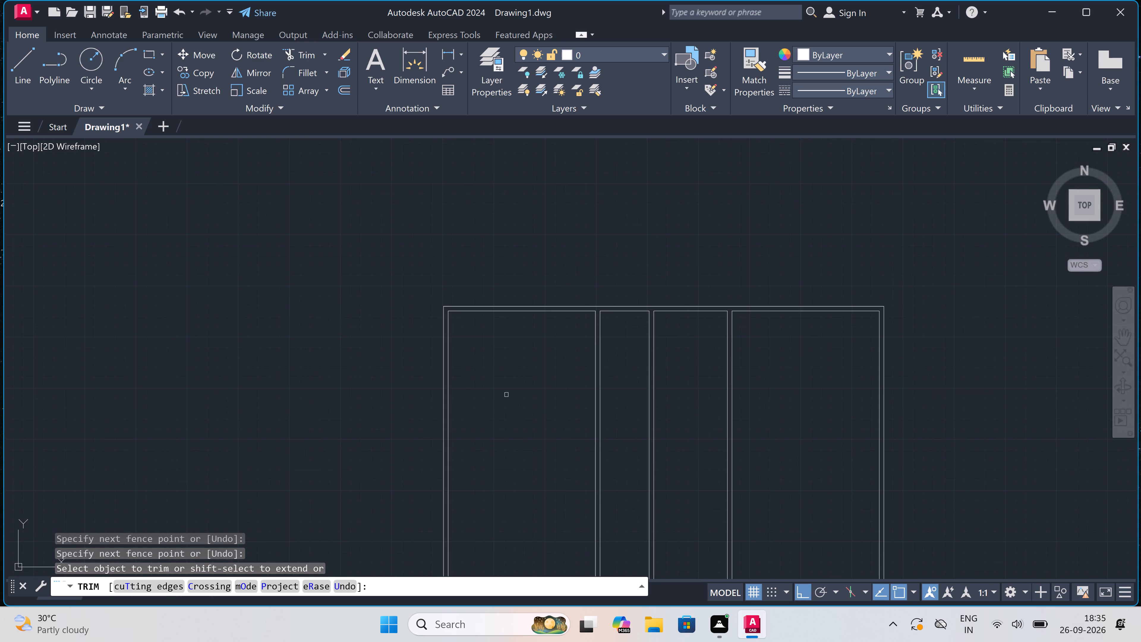
pyautogui.scroll(2, 512, 360)
pyautogui.press('Escape')
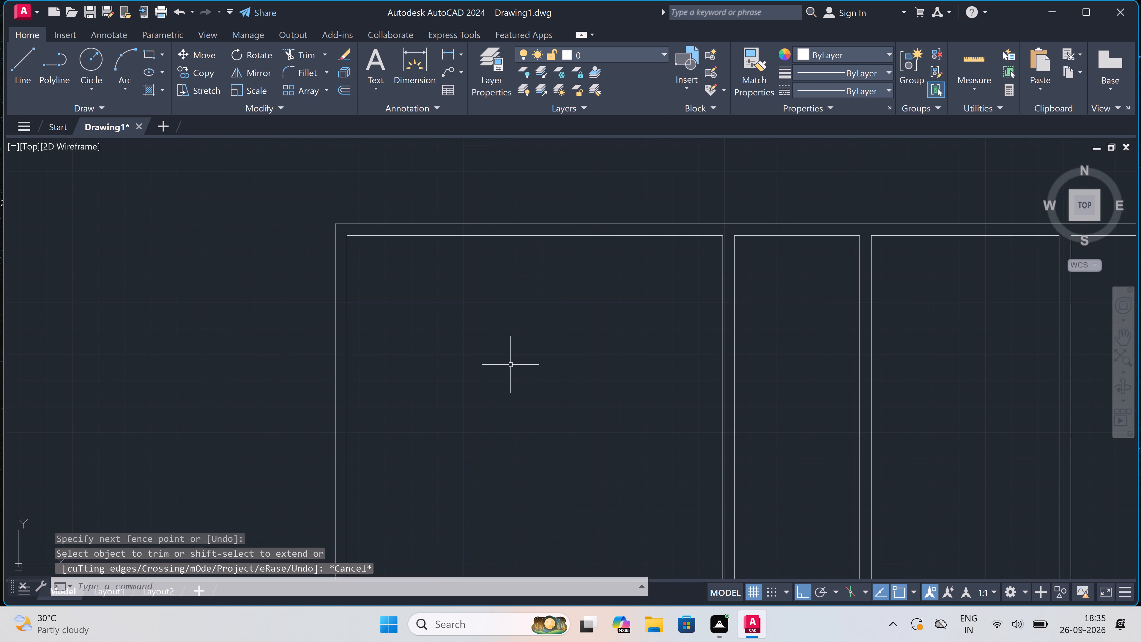
# Offset the inner top wall lines of the first and last 12' wide rooms 11' downward to set their depth.
pyautogui.write('o')
pyautogui.press('space')
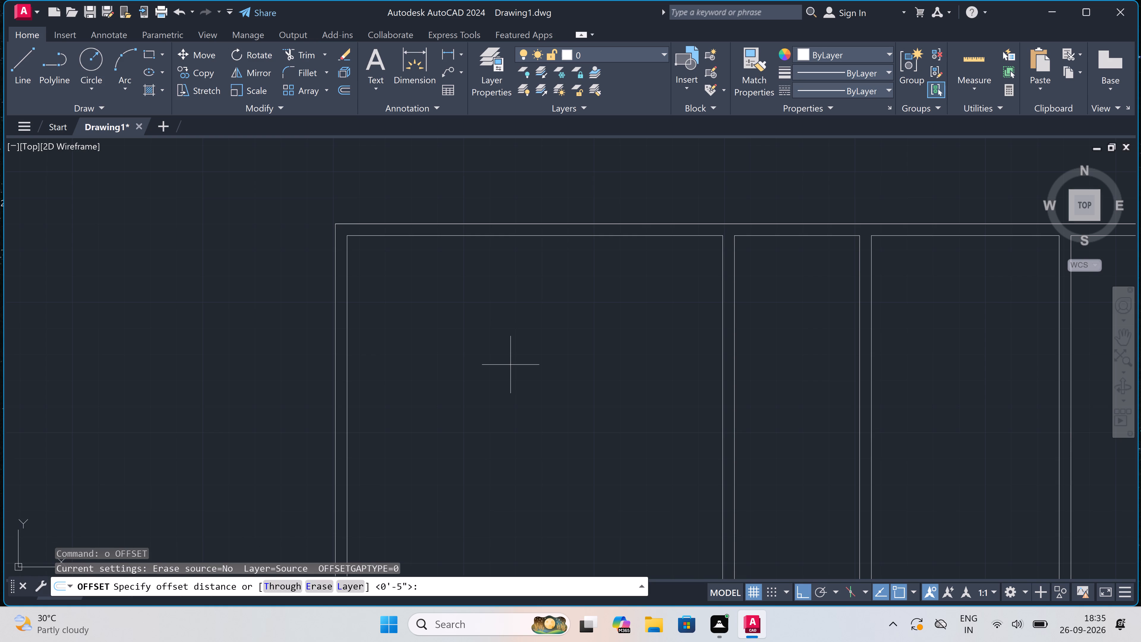
pyautogui.click(523, 239)
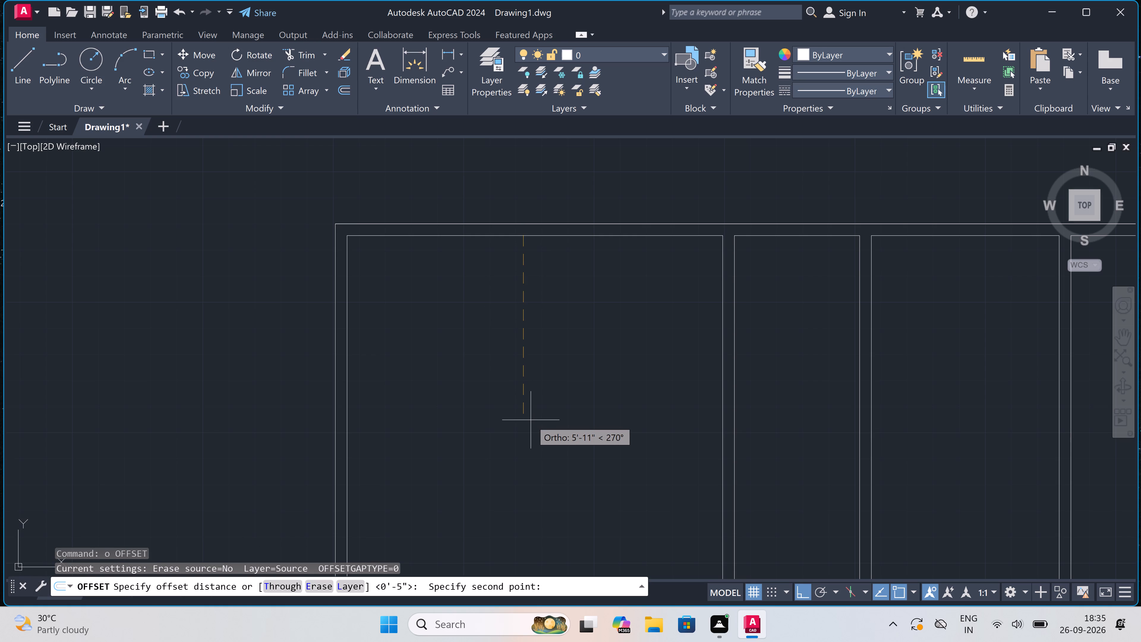
pyautogui.write('11')
pyautogui.write("'")
pyautogui.press('space')
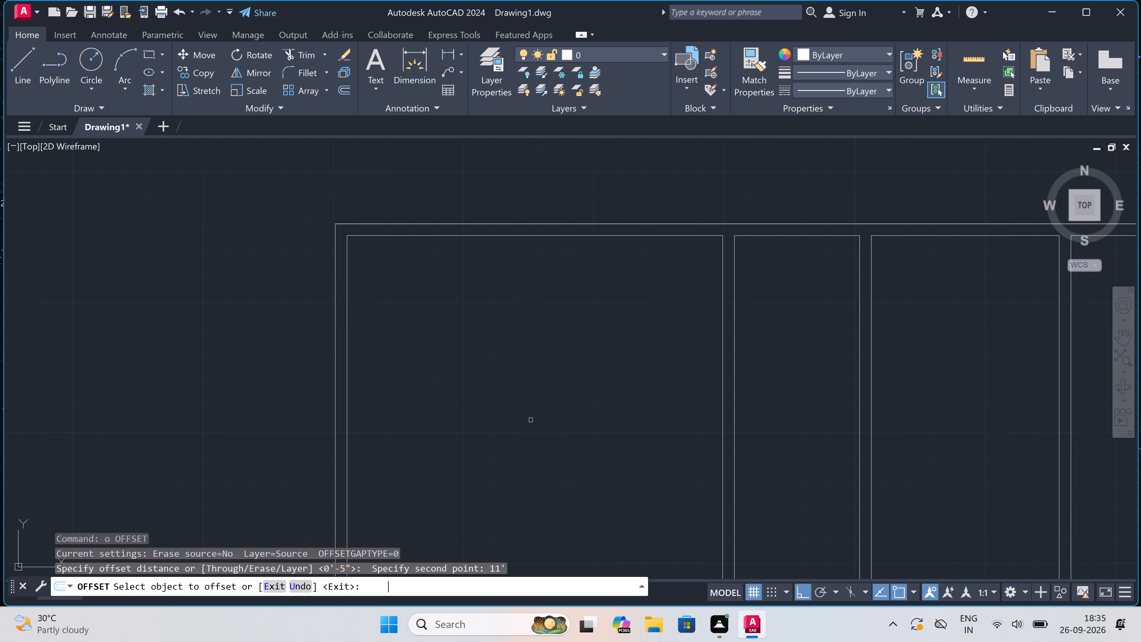
pyautogui.click(500, 236)
pyautogui.click(502, 341)
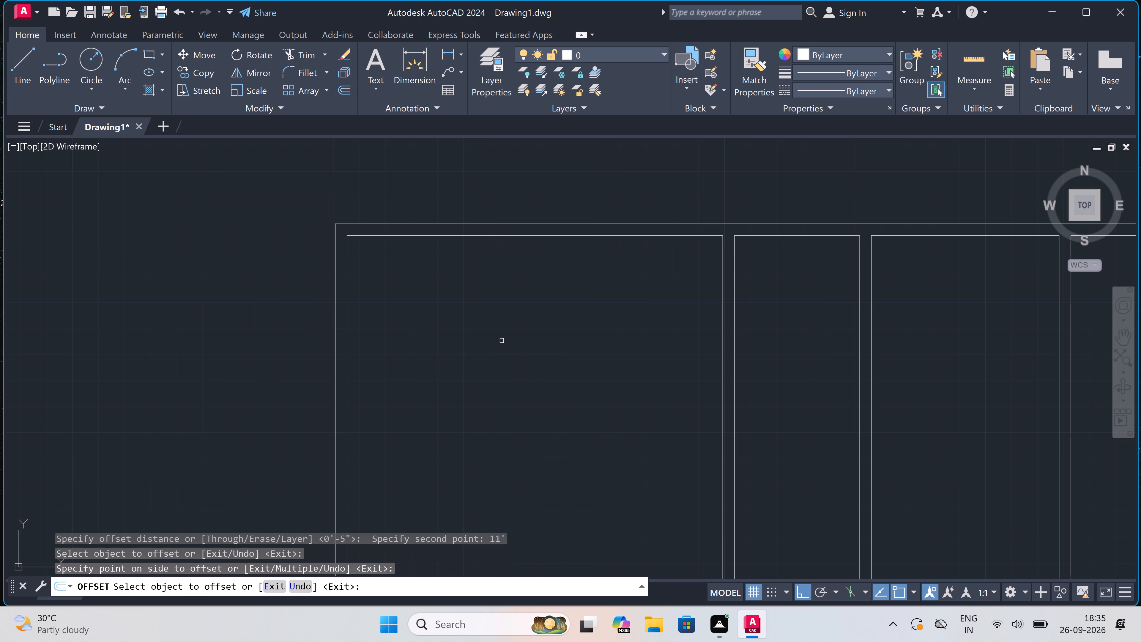
pyautogui.scroll(-2, 502, 341)
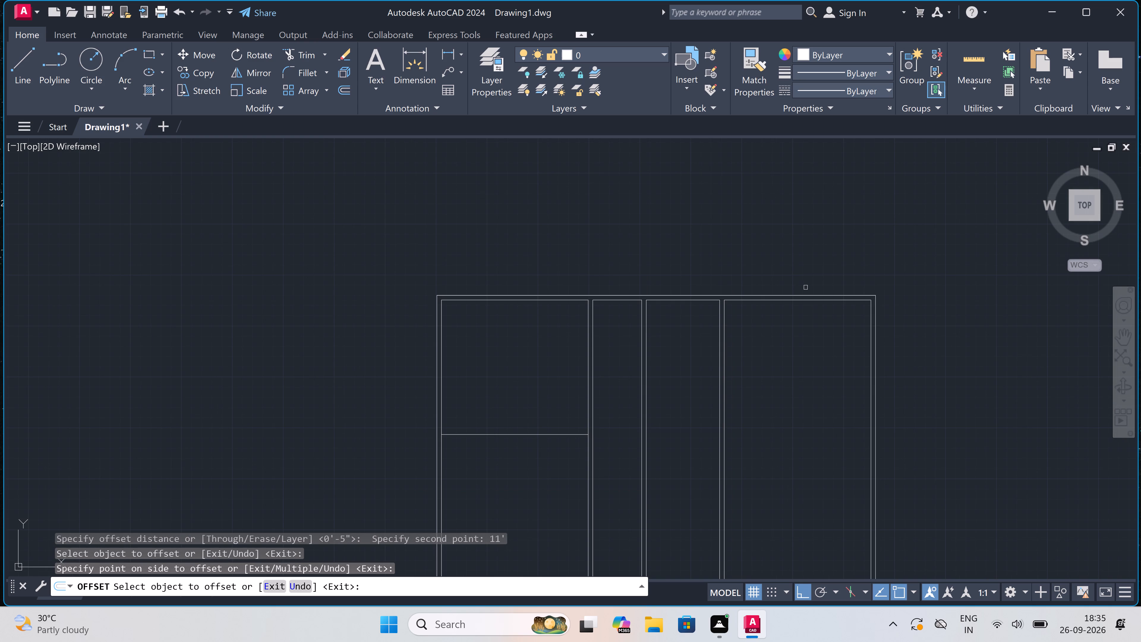
pyautogui.click(793, 302)
pyautogui.click(789, 325)
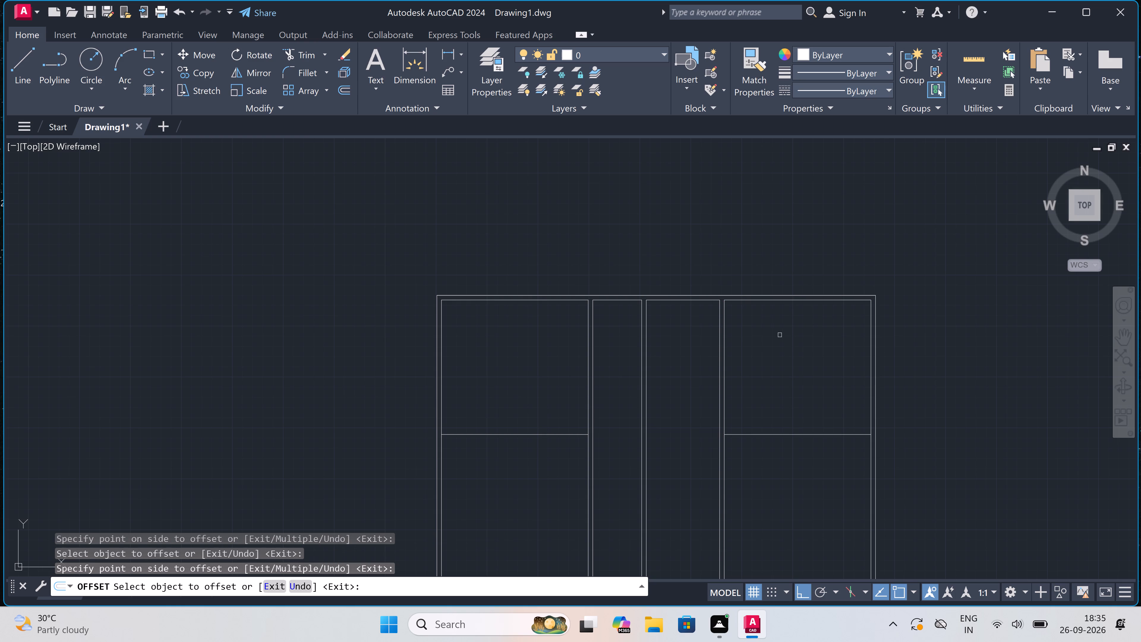
pyautogui.scroll(2, 660, 361)
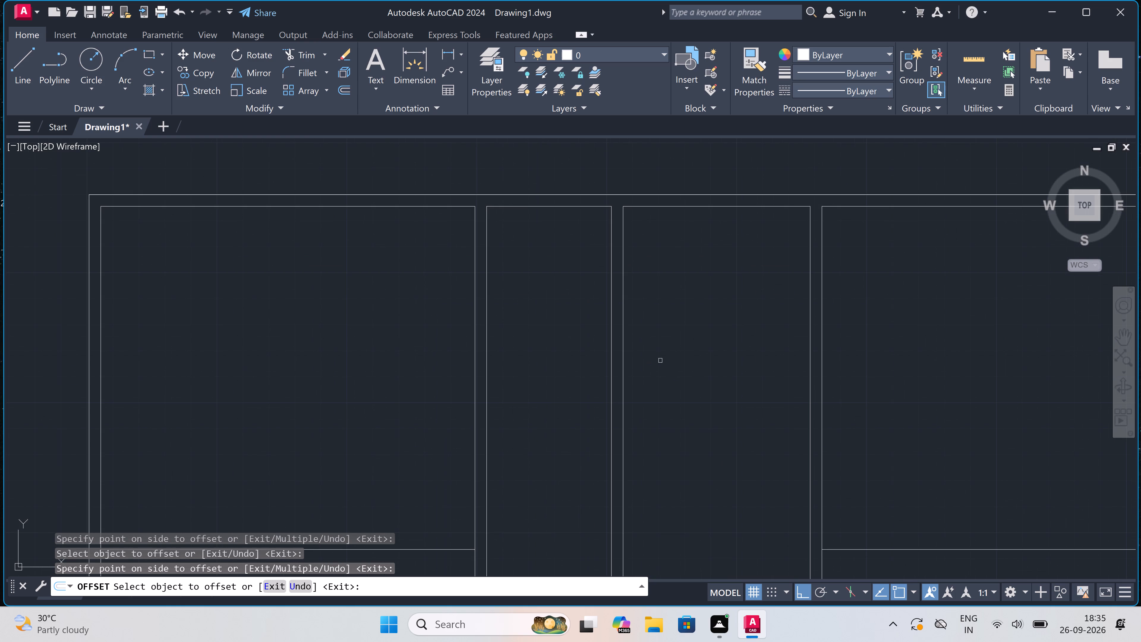
# Offset the inner top wall lines of the 6' and 4' wide middle rooms 7' downward to set their depth.
pyautogui.press('Escape')
pyautogui.write('o')
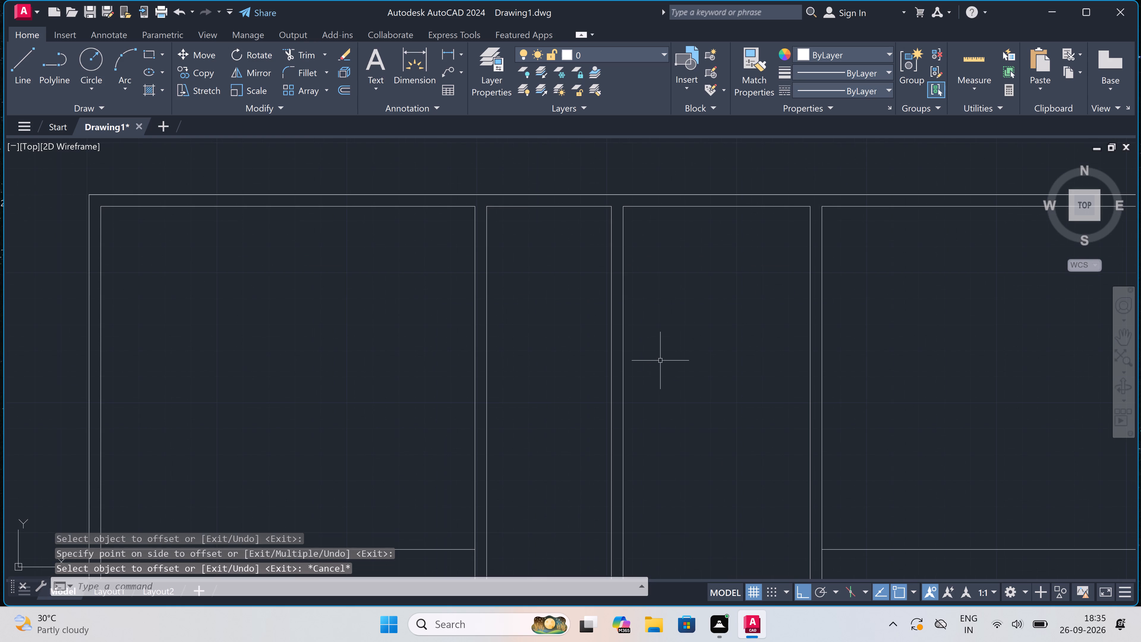
pyautogui.press('space')
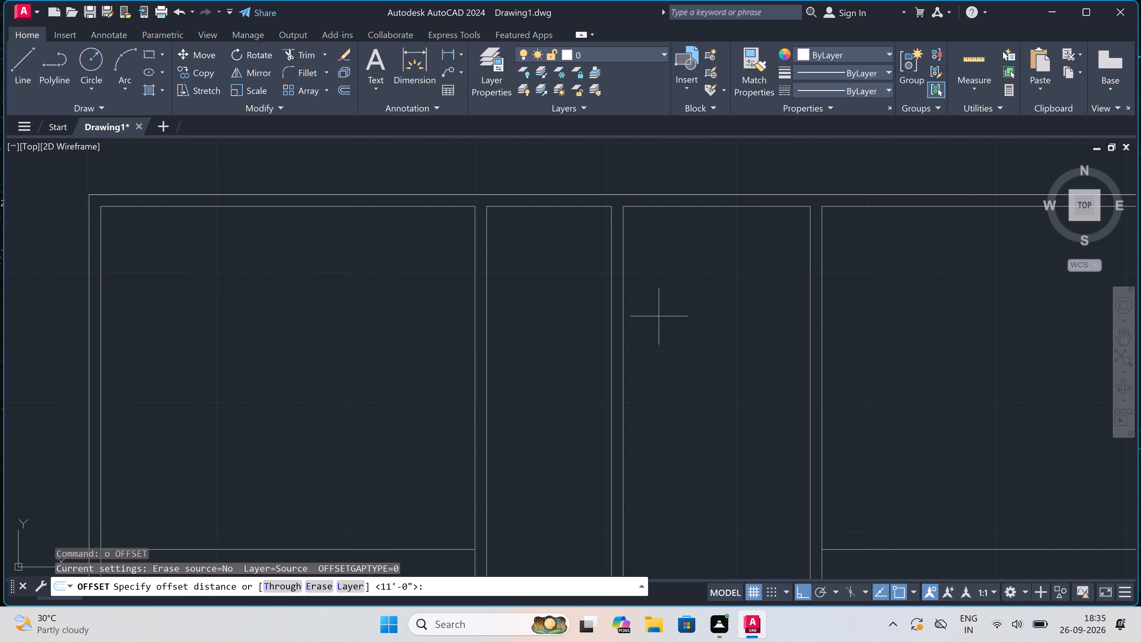
pyautogui.click(669, 211)
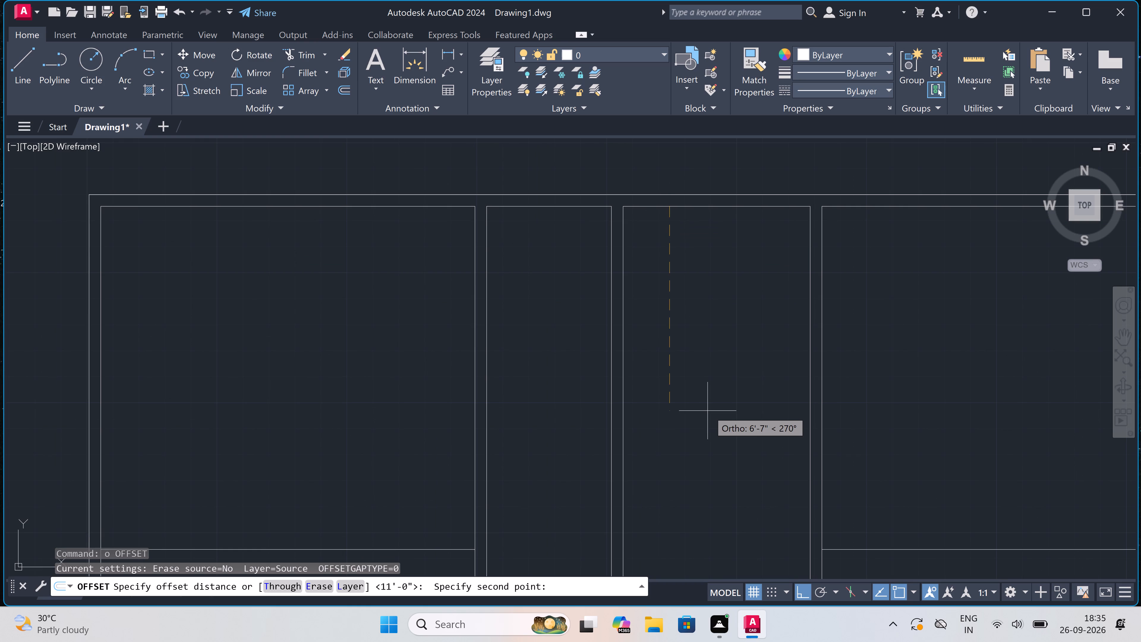
pyautogui.write("7'")
pyautogui.press('space')
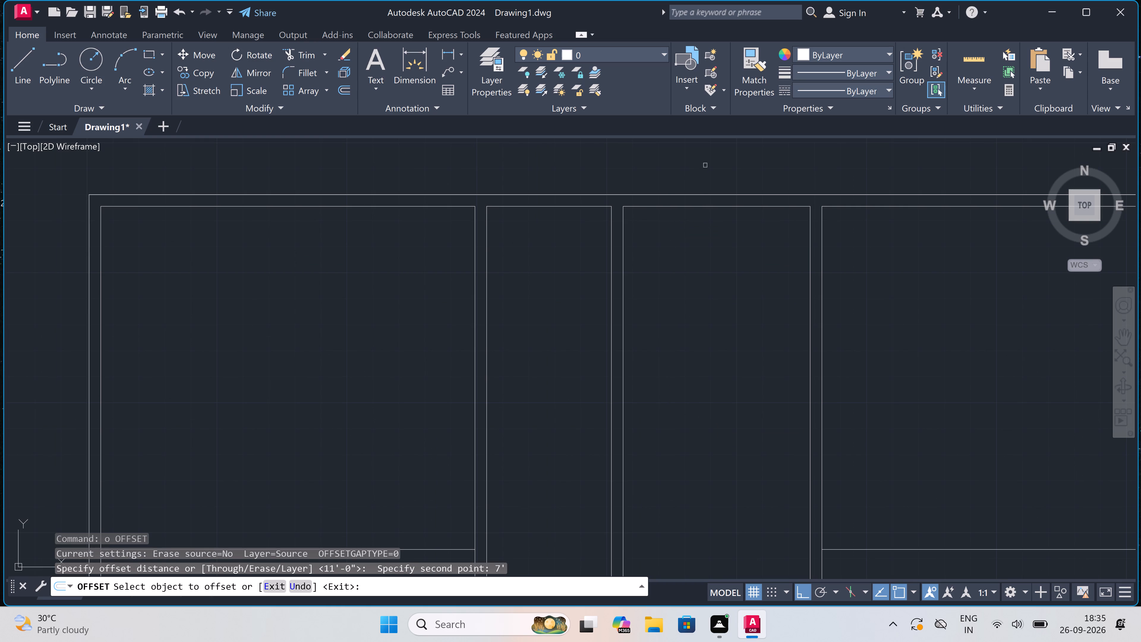
pyautogui.moveTo(702, 207); pyautogui.dragTo(702, 214)
pyautogui.click(702, 251)
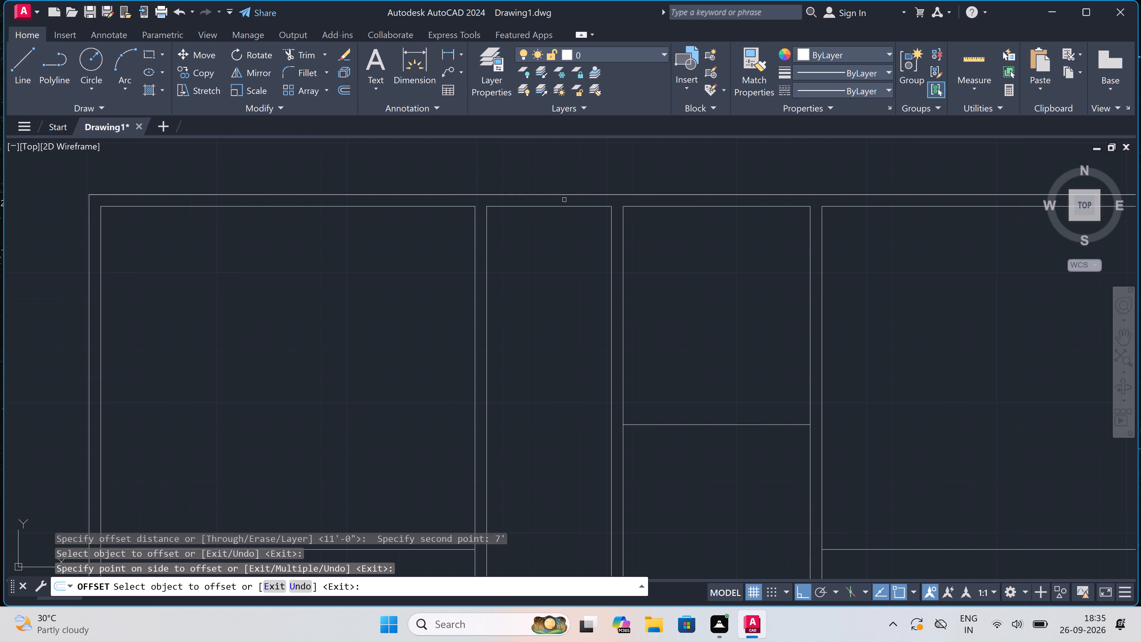
pyautogui.click(563, 207)
pyautogui.click(560, 293)
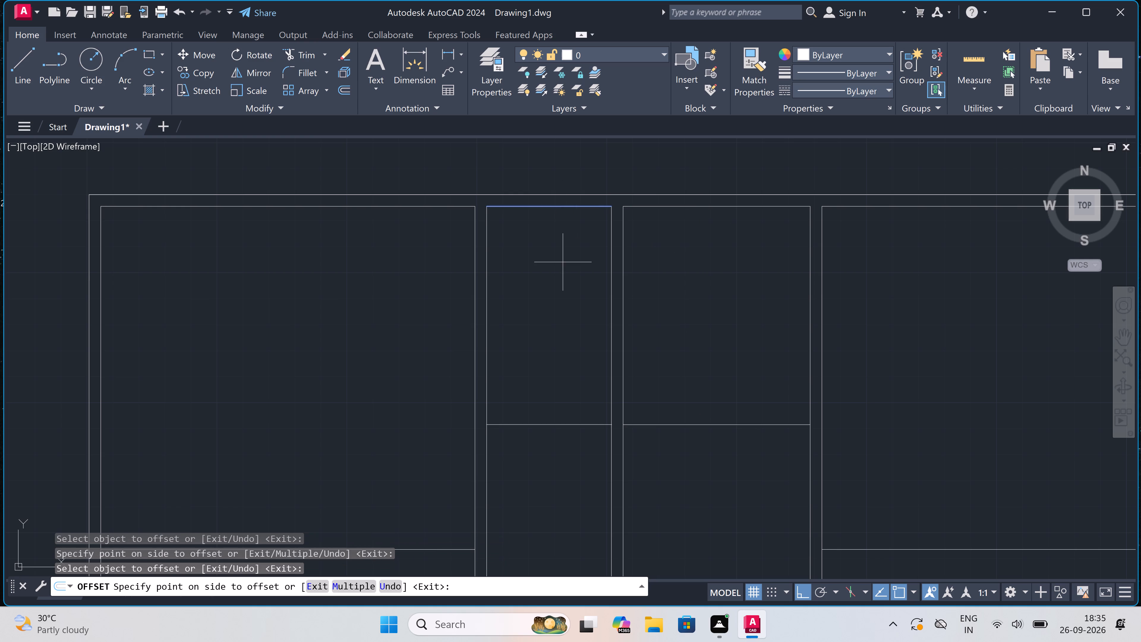
pyautogui.scroll(-5, 560, 292)
pyautogui.scroll(3, 556, 301)
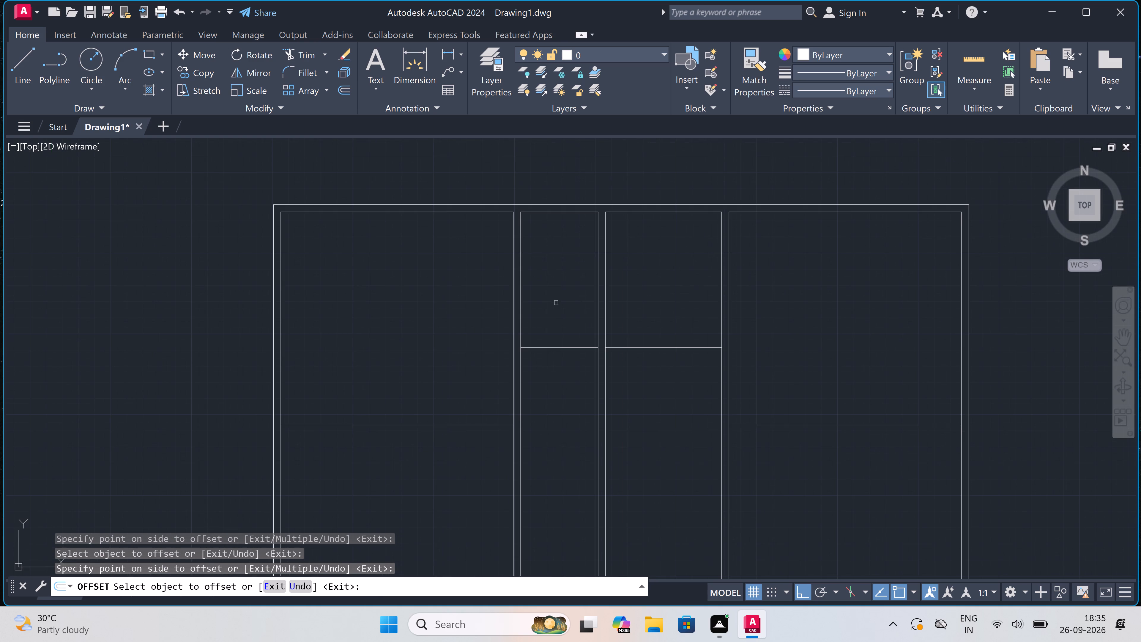
pyautogui.press('Escape')
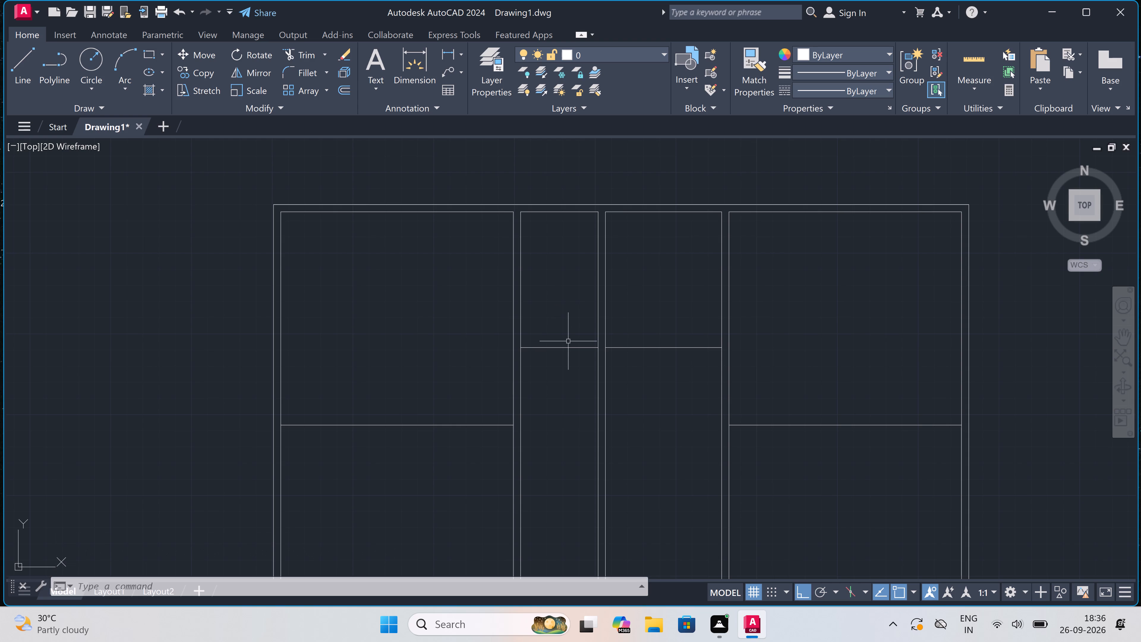
# Offset the bottom lines of the 4' and 6' wide middle rooms 4.5" downward to form their lower walls.
pyautogui.write('o')
pyautogui.press('space')
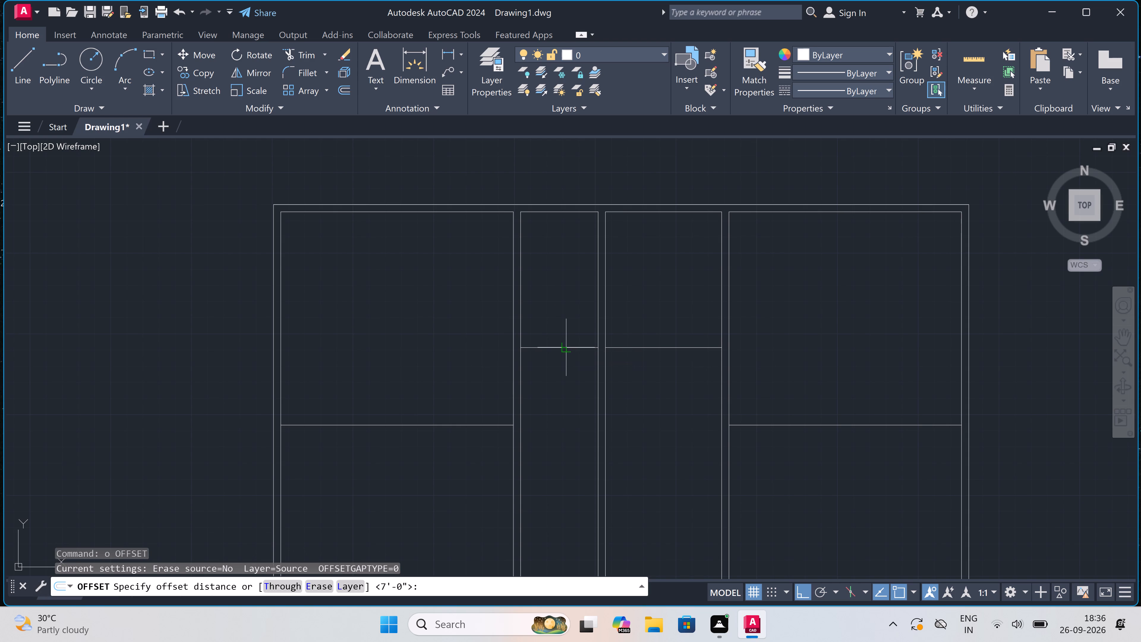
pyautogui.click(565, 354)
pyautogui.scroll(2, 562, 382)
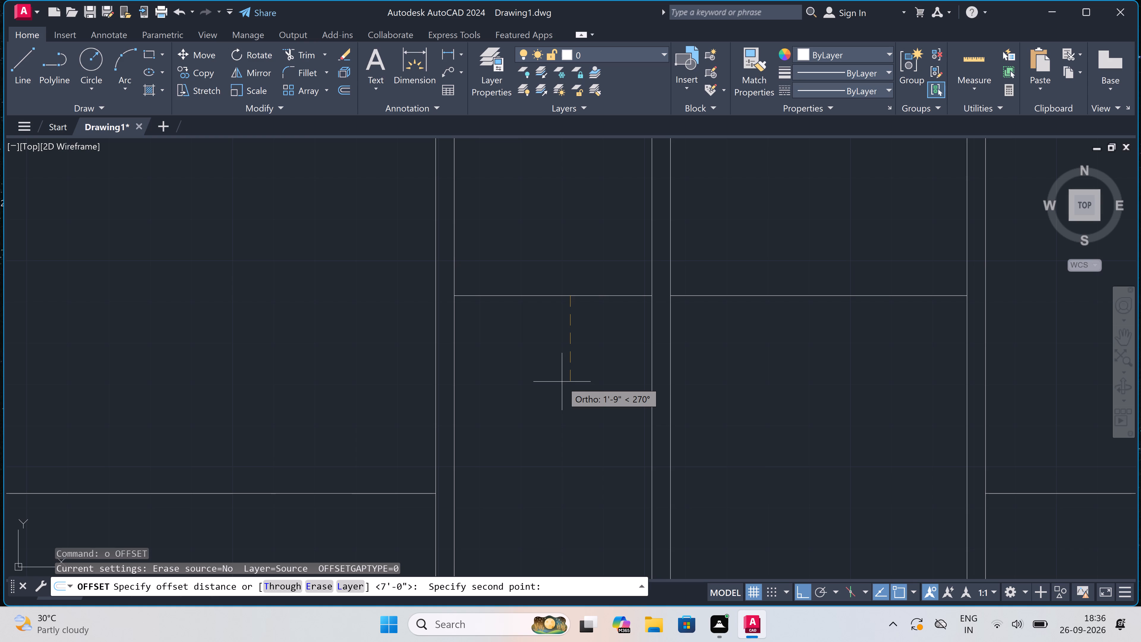
pyautogui.write('4.5')
pyautogui.write('"')
pyautogui.press('space')
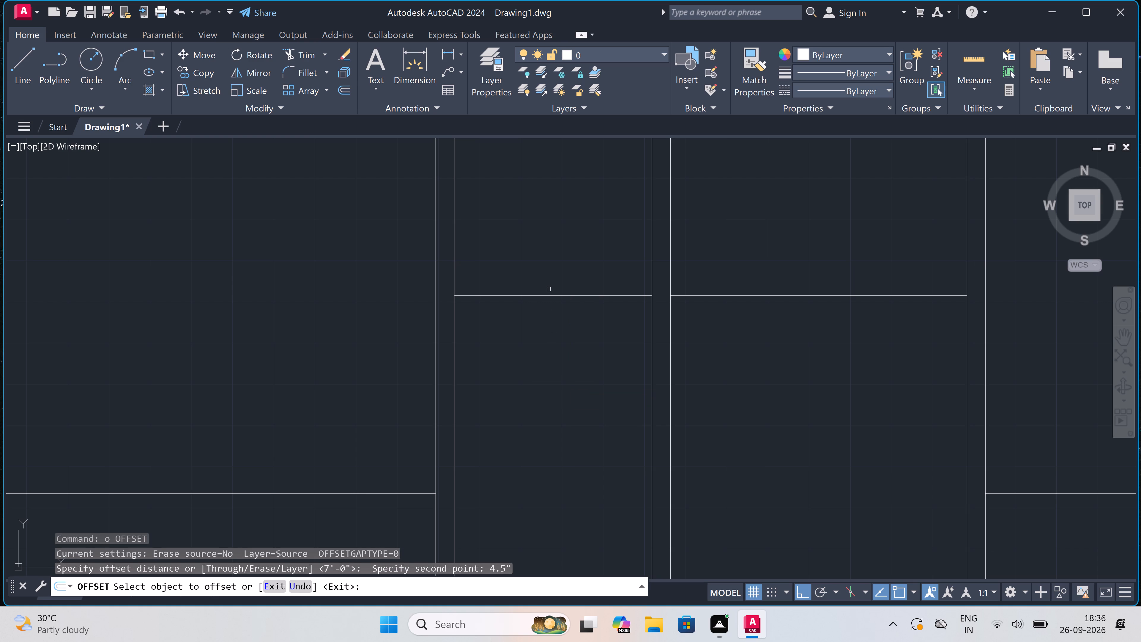
pyautogui.moveTo(547, 296); pyautogui.dragTo(546, 305)
pyautogui.click(544, 317)
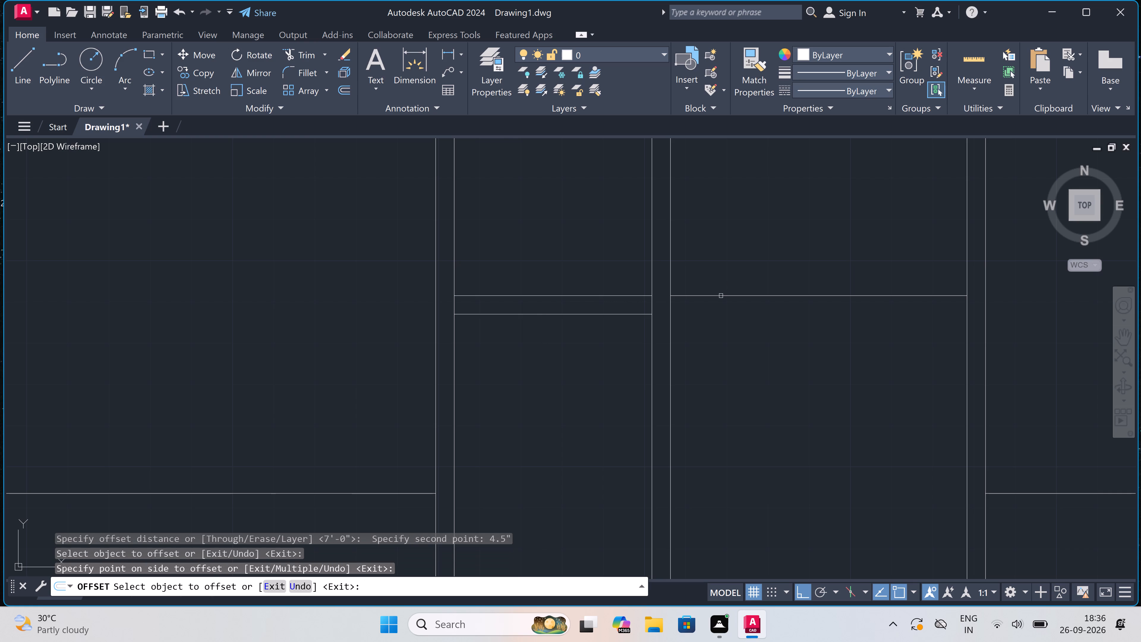
pyautogui.moveTo(721, 296); pyautogui.dragTo(722, 338)
pyautogui.click(721, 339)
# Offset the bottom lines of the first and last 12' wide rooms 4.5" downward to form their lower walls.
pyautogui.scroll(-3, 718, 339)
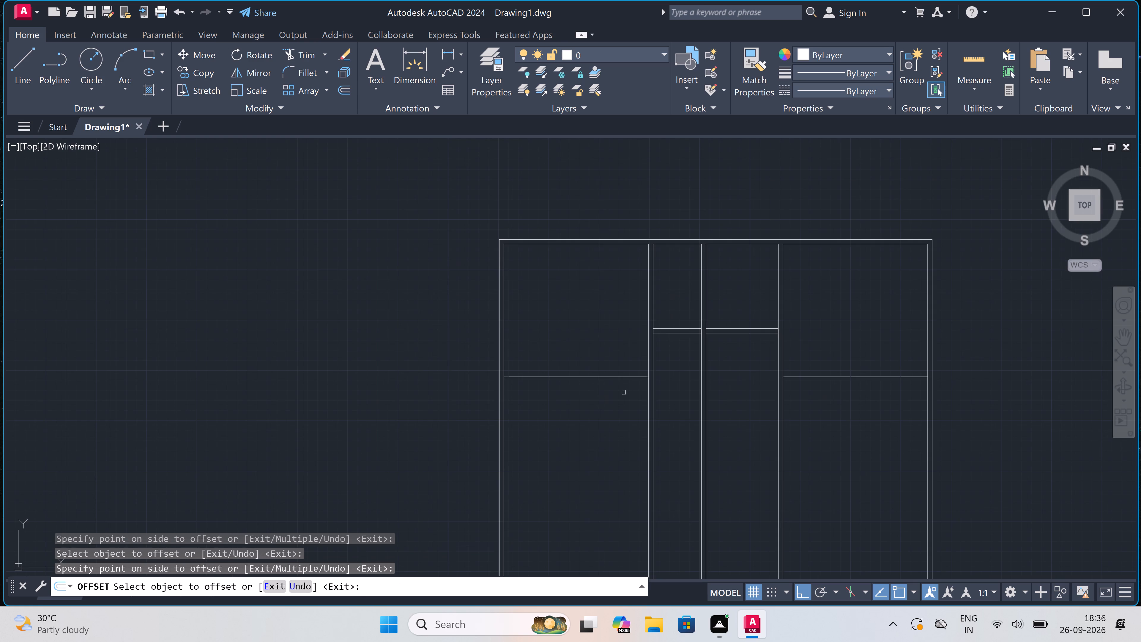
pyautogui.scroll(2, 619, 393)
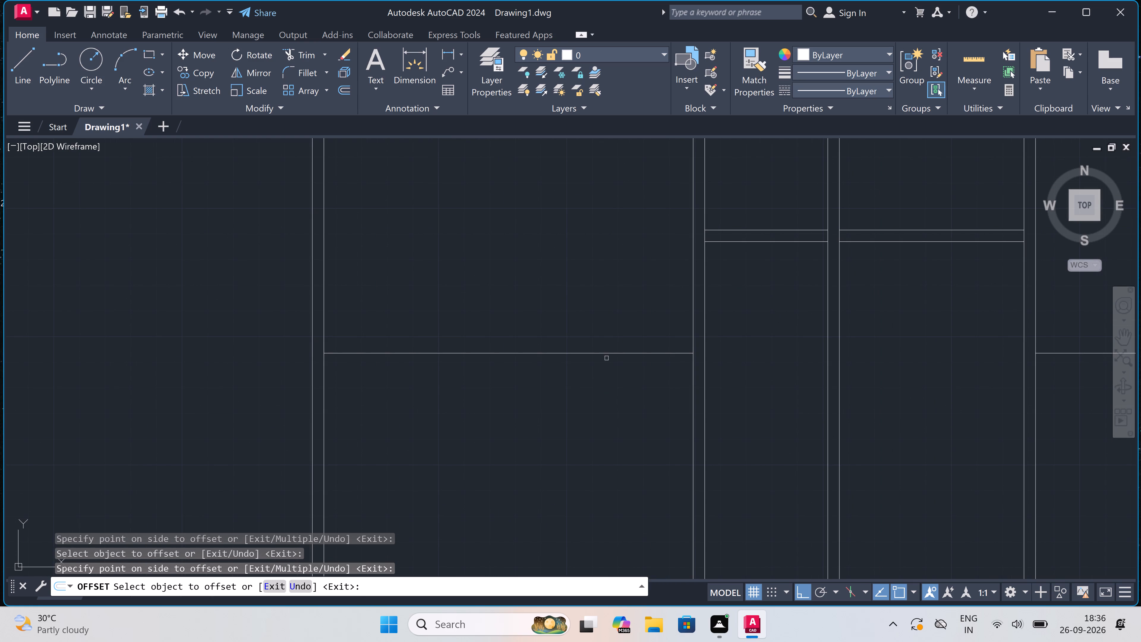
pyautogui.moveTo(607, 353); pyautogui.dragTo(606, 364)
pyautogui.click(601, 377)
pyautogui.scroll(-4, 601, 377)
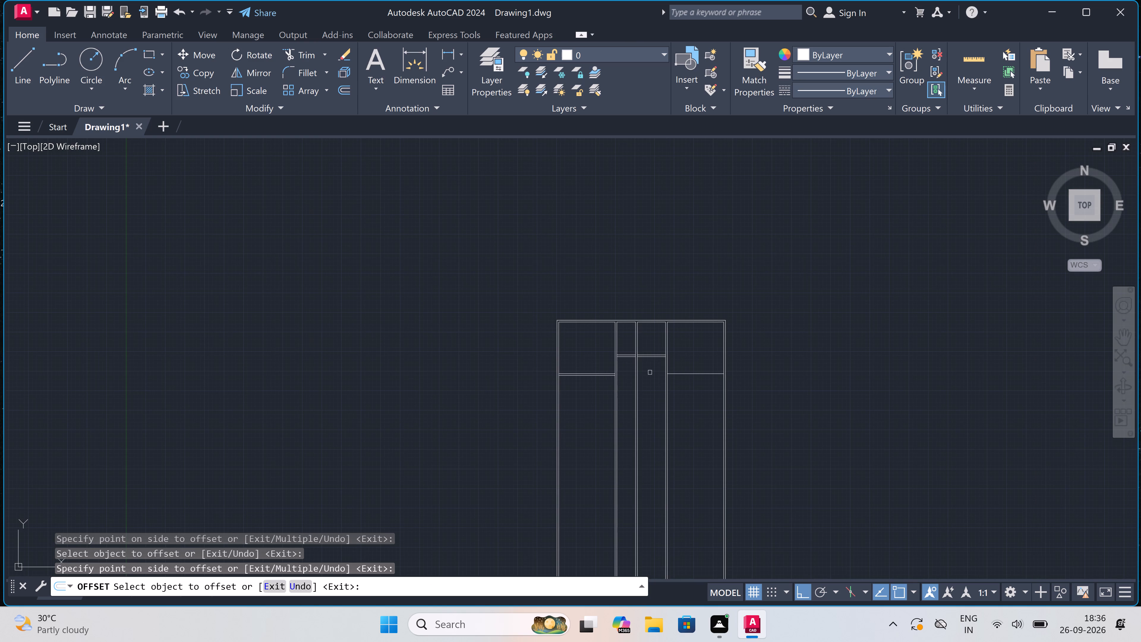
pyautogui.scroll(2, 697, 369)
pyautogui.click(685, 382)
pyautogui.click(674, 406)
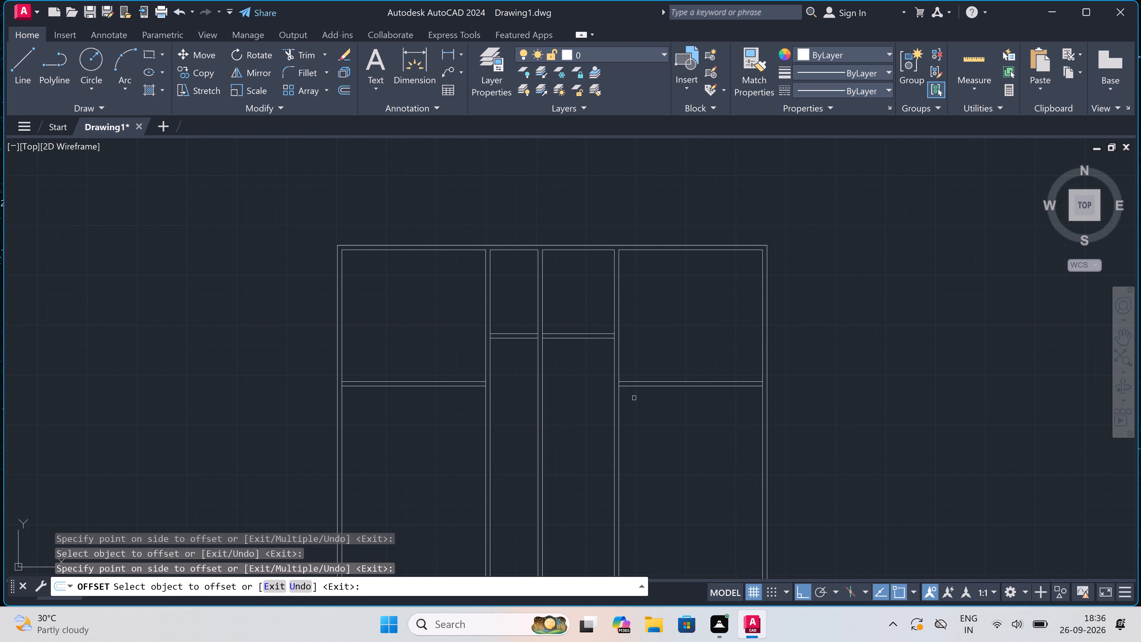
pyautogui.press('Escape')
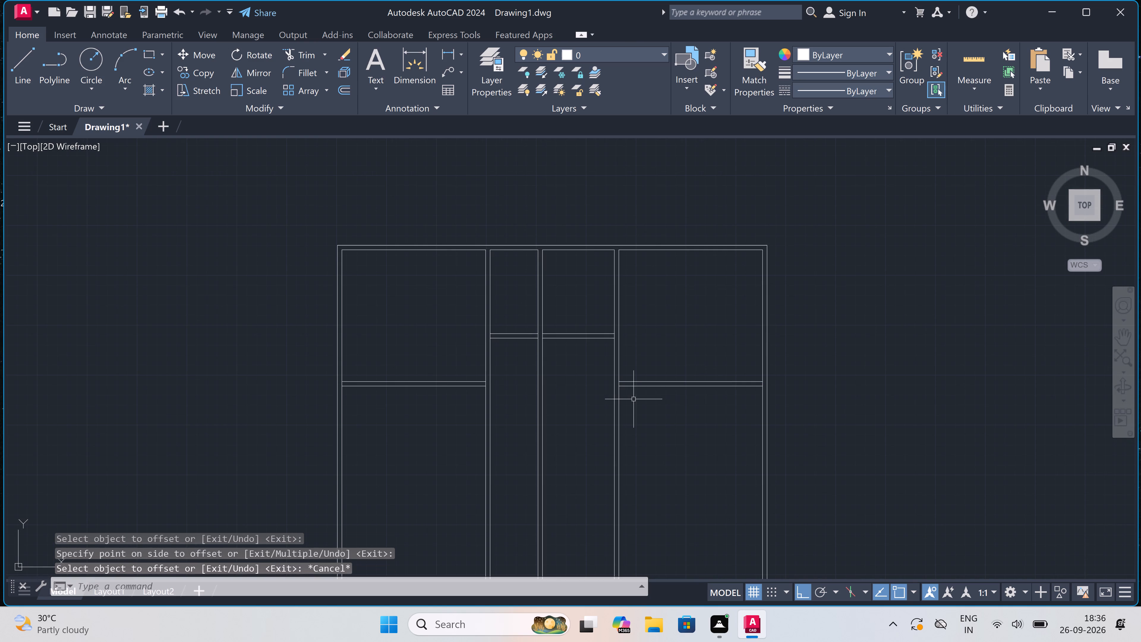
# Offset the lower line of the last 12' room's bottom wall 4' downward to set the passage width.
pyautogui.write('o')
pyautogui.press('space')
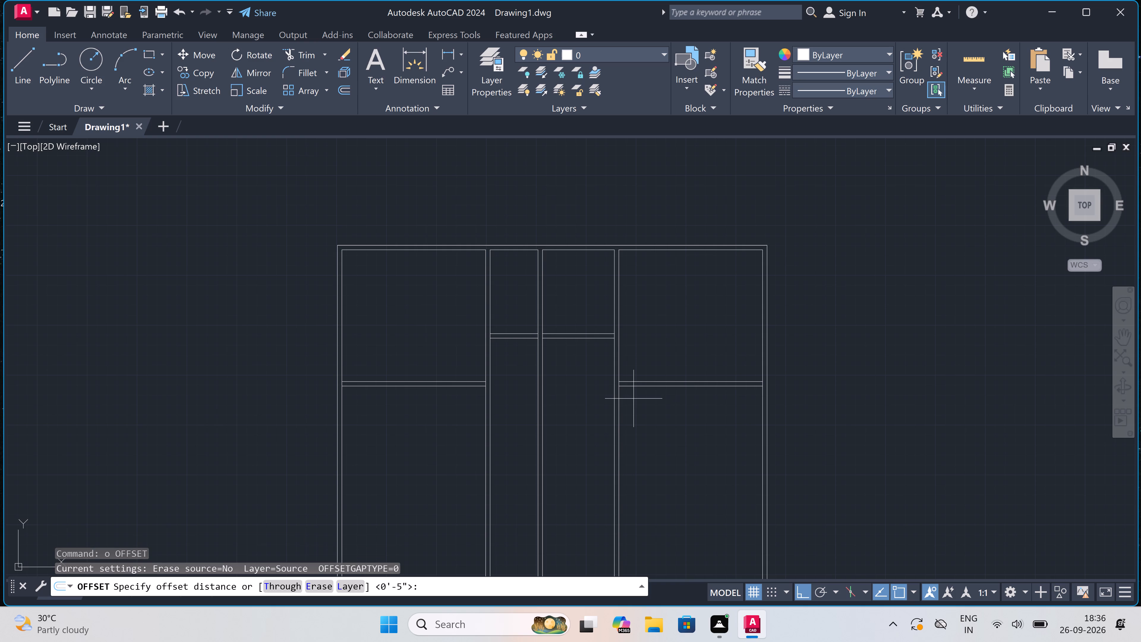
pyautogui.scroll(2, 652, 411)
pyautogui.moveTo(680, 345); pyautogui.dragTo(679, 348)
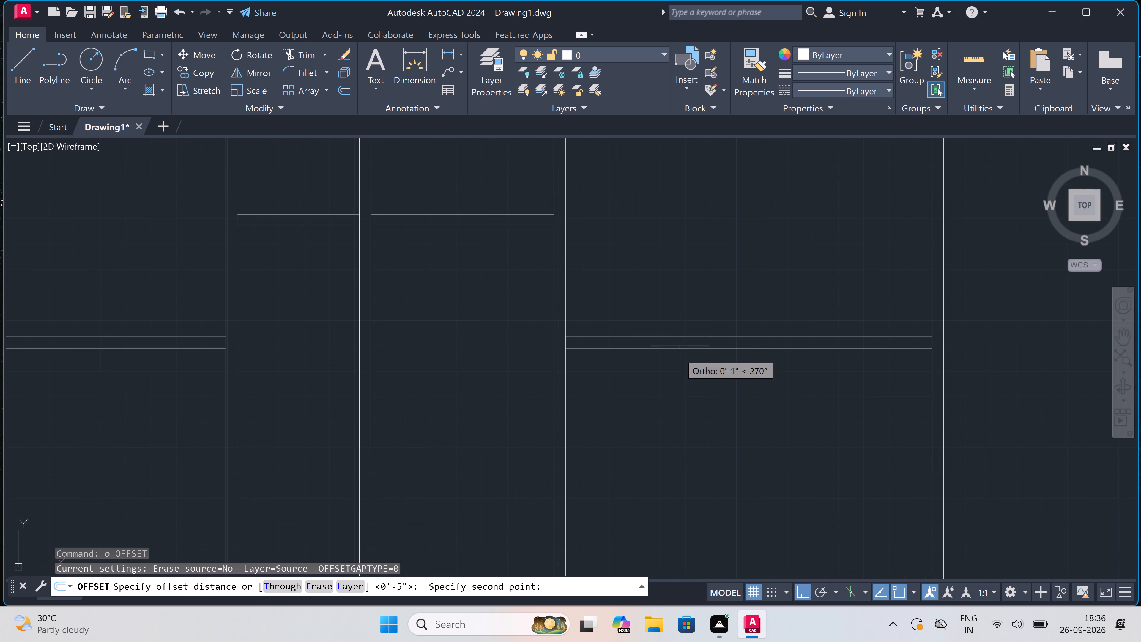
pyautogui.write("4'")
pyautogui.press('space')
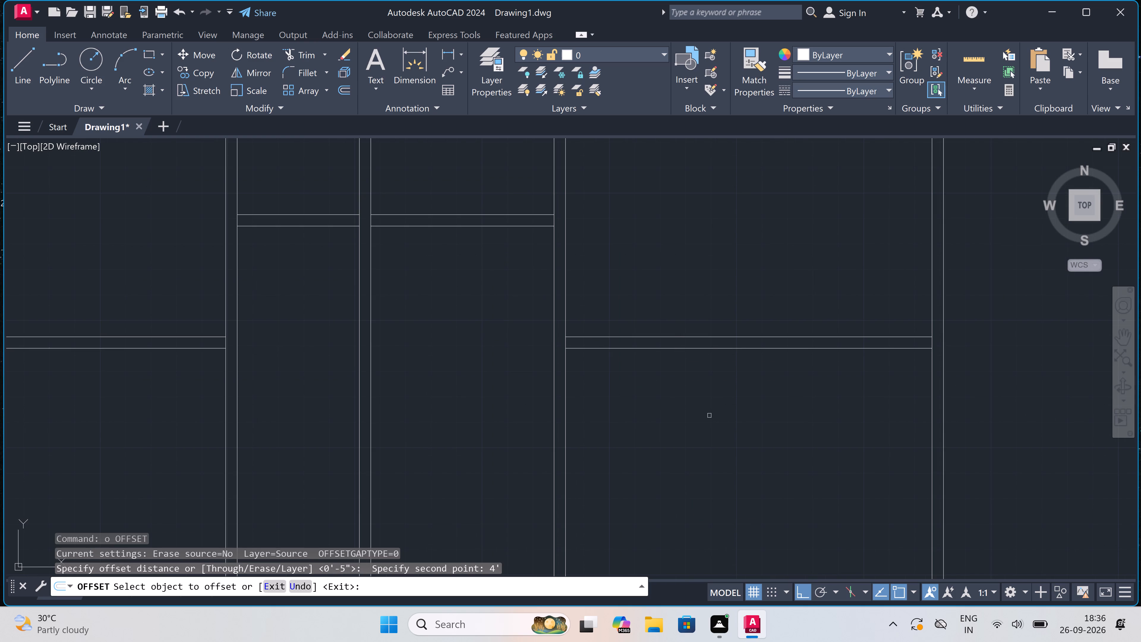
pyautogui.moveTo(708, 349); pyautogui.dragTo(707, 356)
pyautogui.click(701, 398)
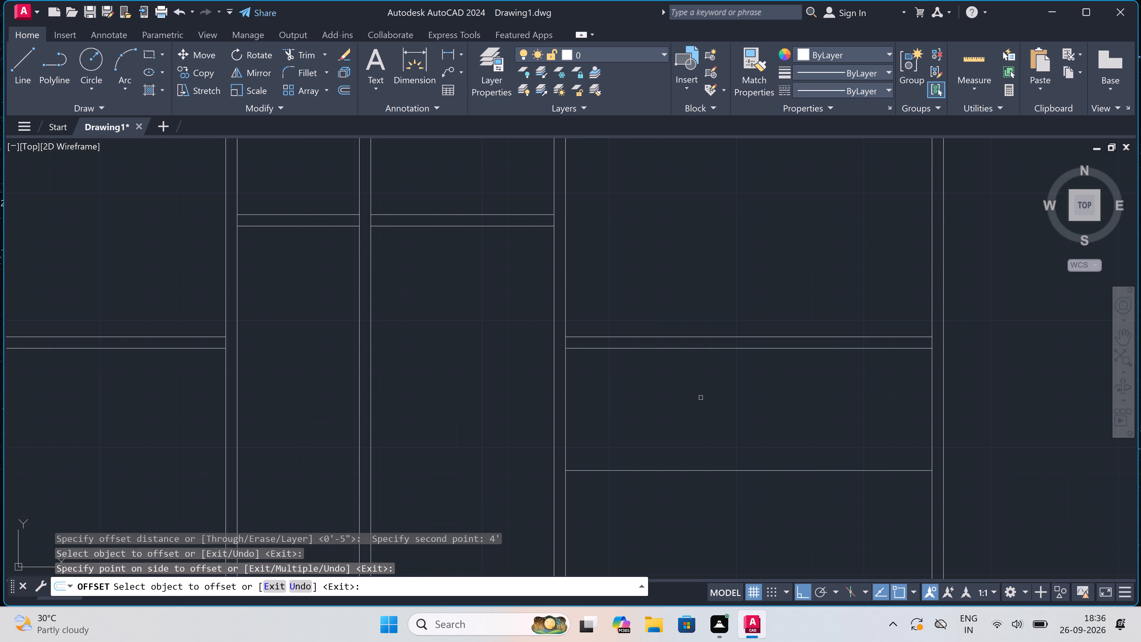
pyautogui.press('Escape')
# Offset the line at the lower side of the 4' passage 4.5" downward to form the passage wall.
pyautogui.press('space')
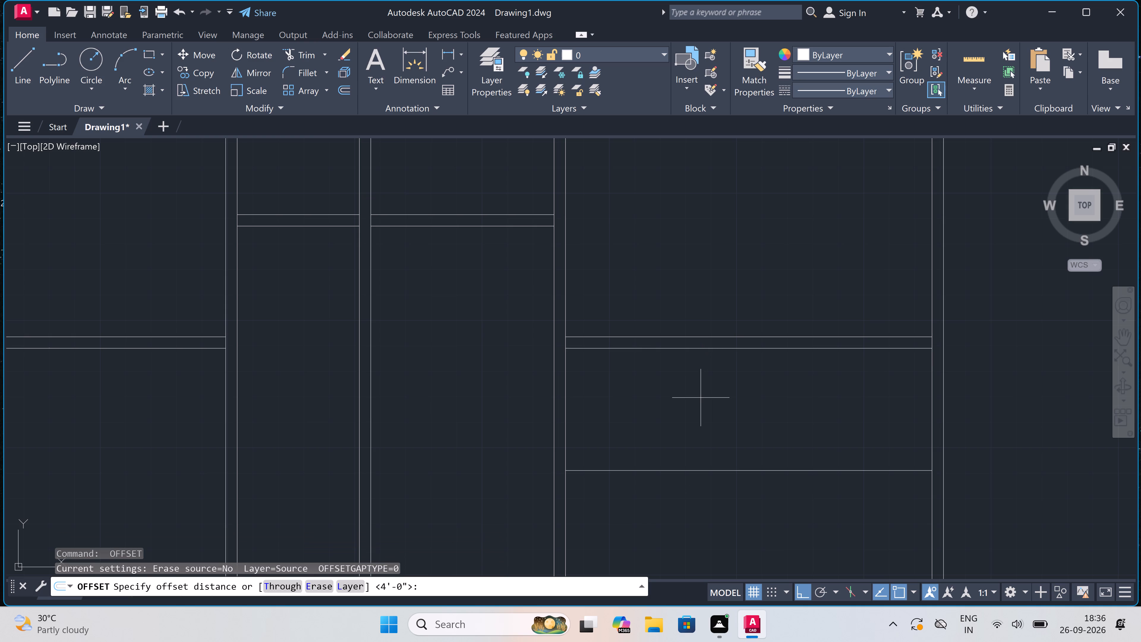
pyautogui.scroll(-5, 684, 469)
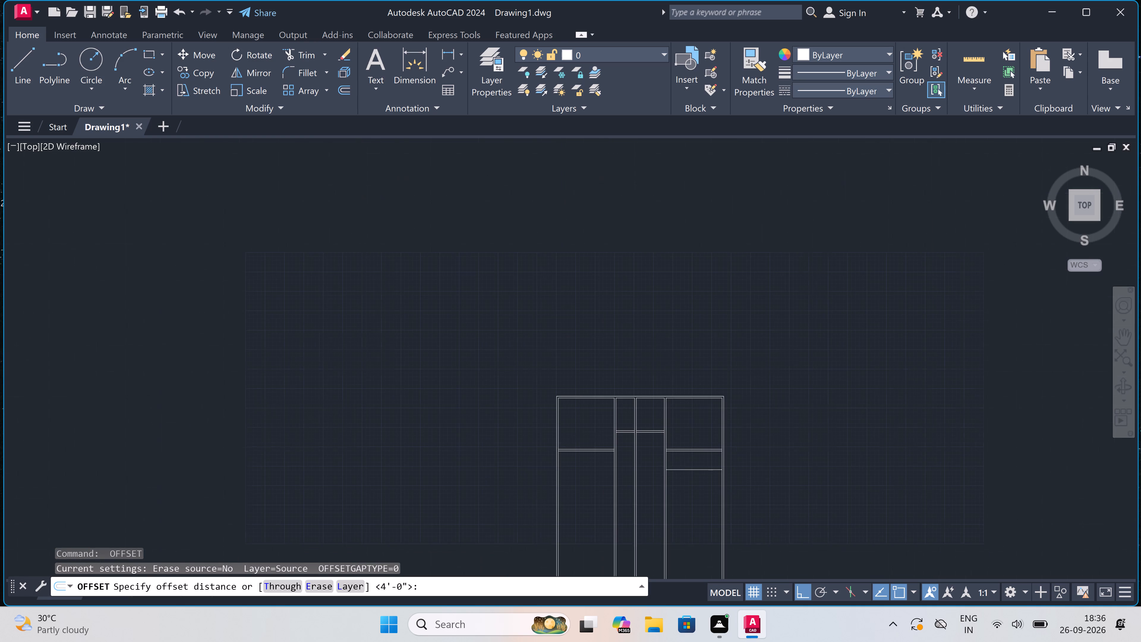
pyautogui.scroll(3, 684, 484)
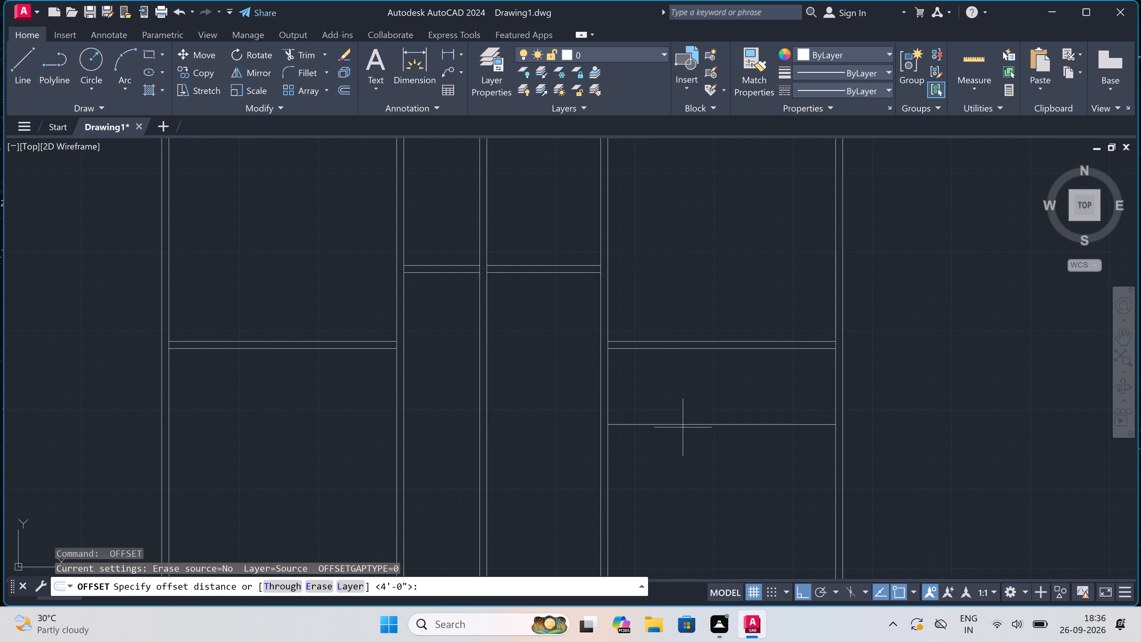
pyautogui.click(683, 424)
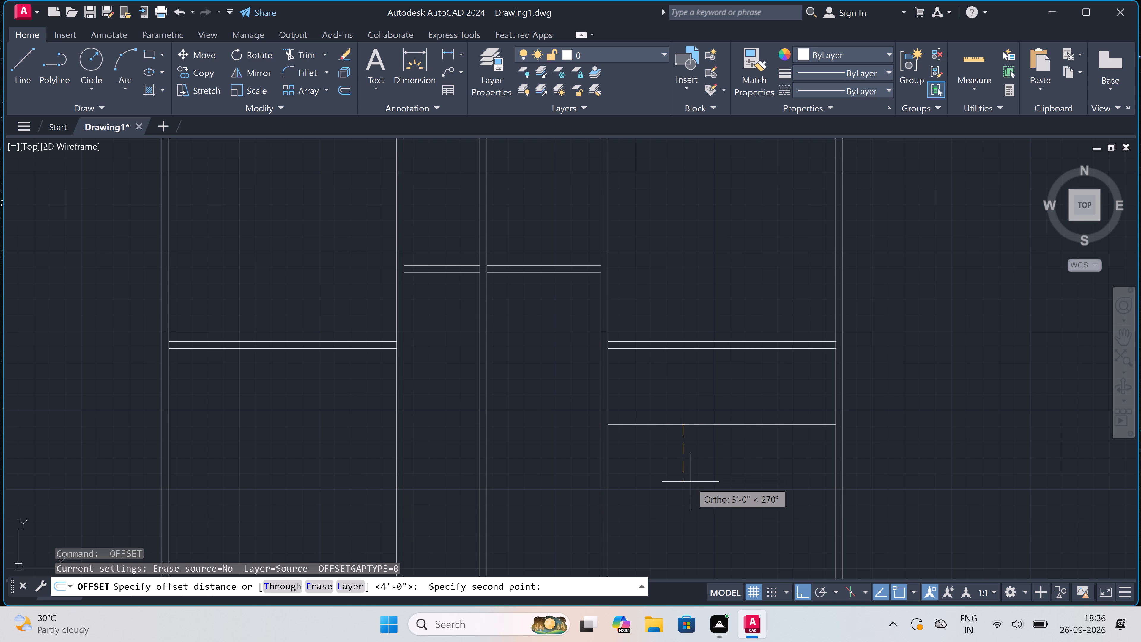
pyautogui.write('4.5')
pyautogui.write('"')
pyautogui.press('space')
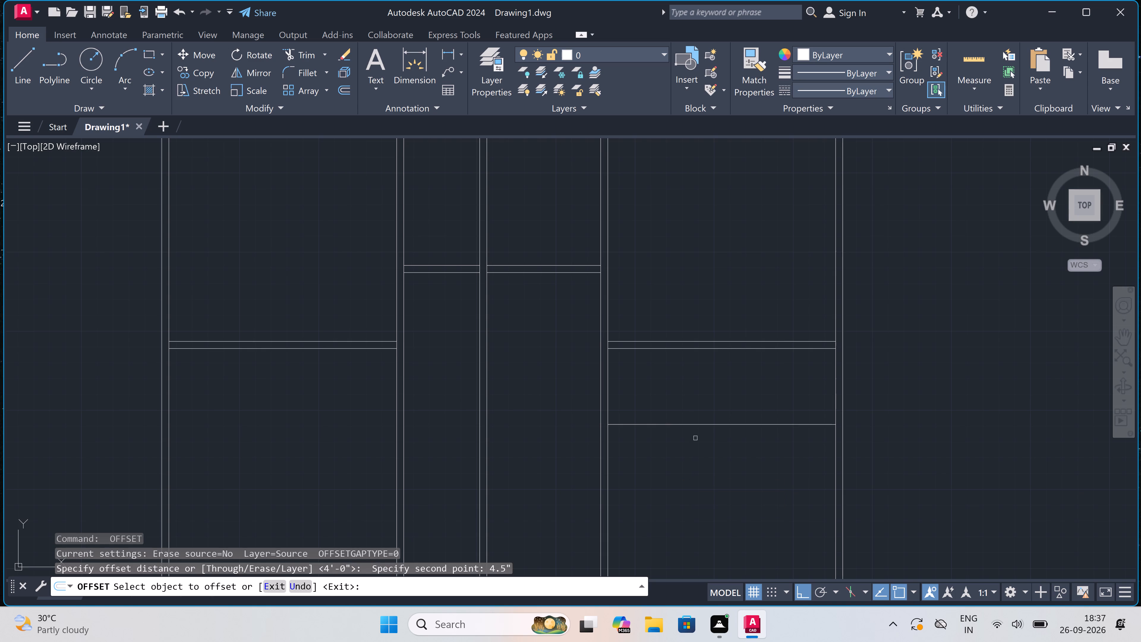
pyautogui.click(696, 424)
pyautogui.click(693, 446)
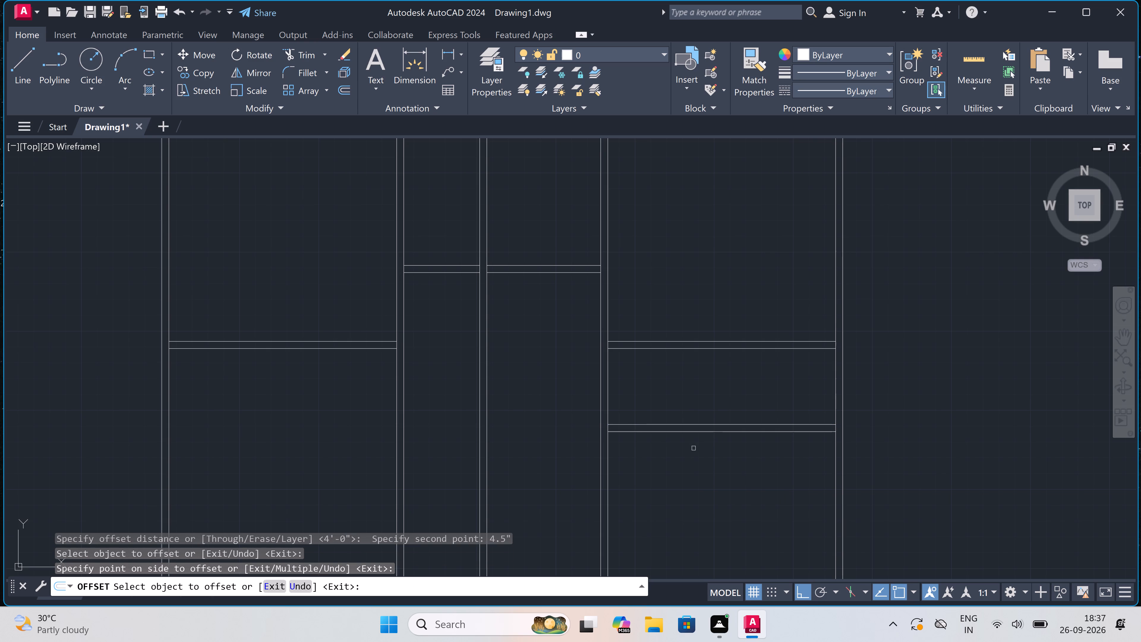
pyautogui.press('Escape')
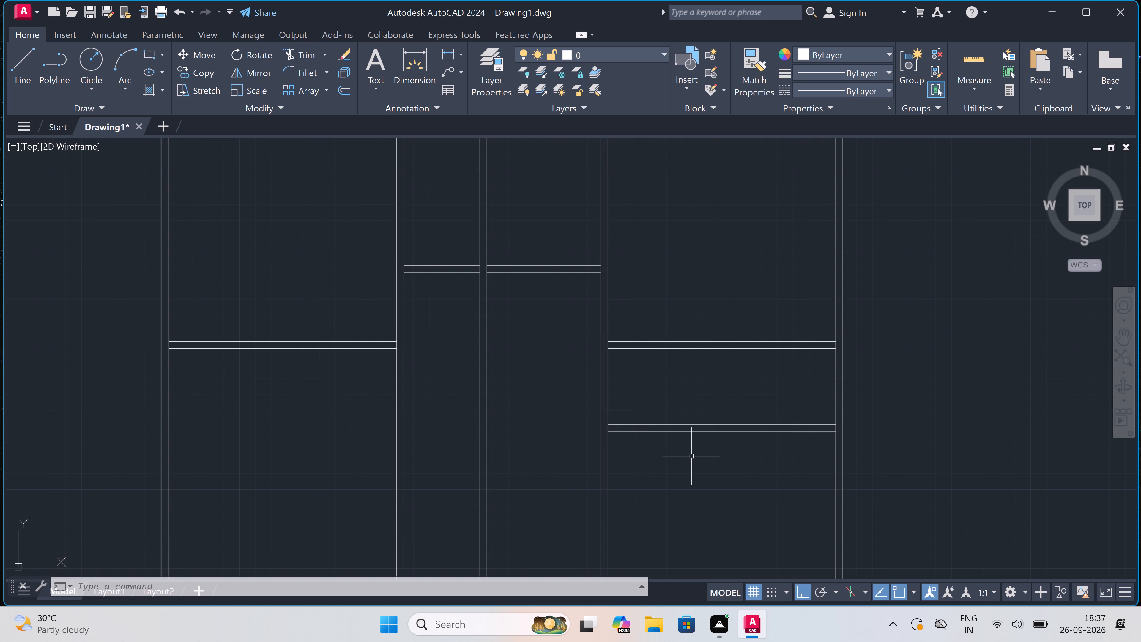
# Extend both lines of the 4' passage's lower wall leftward across to the partition between the 4' and 6' wide rooms.
pyautogui.write('ex')
pyautogui.press('space')
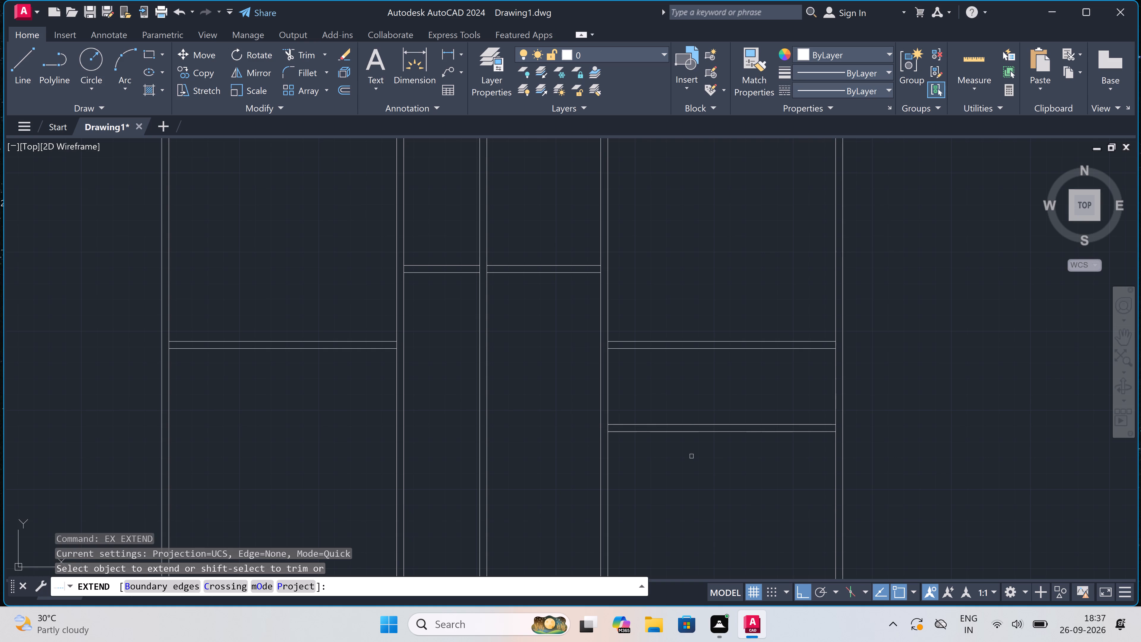
pyautogui.click(663, 403)
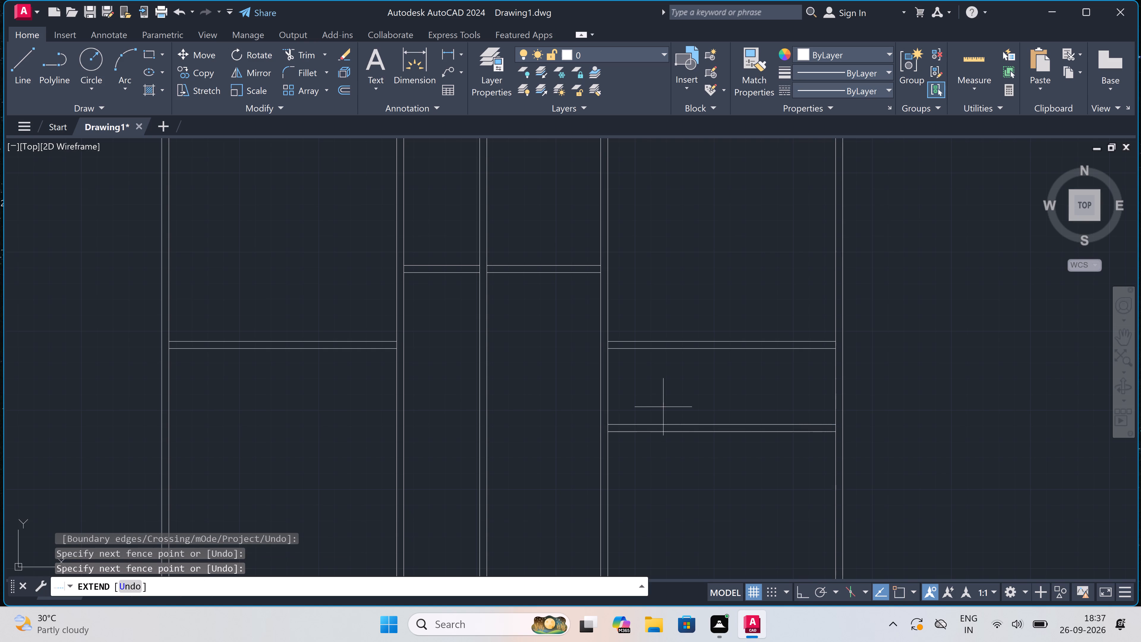
pyautogui.click(664, 468)
pyautogui.click(635, 408)
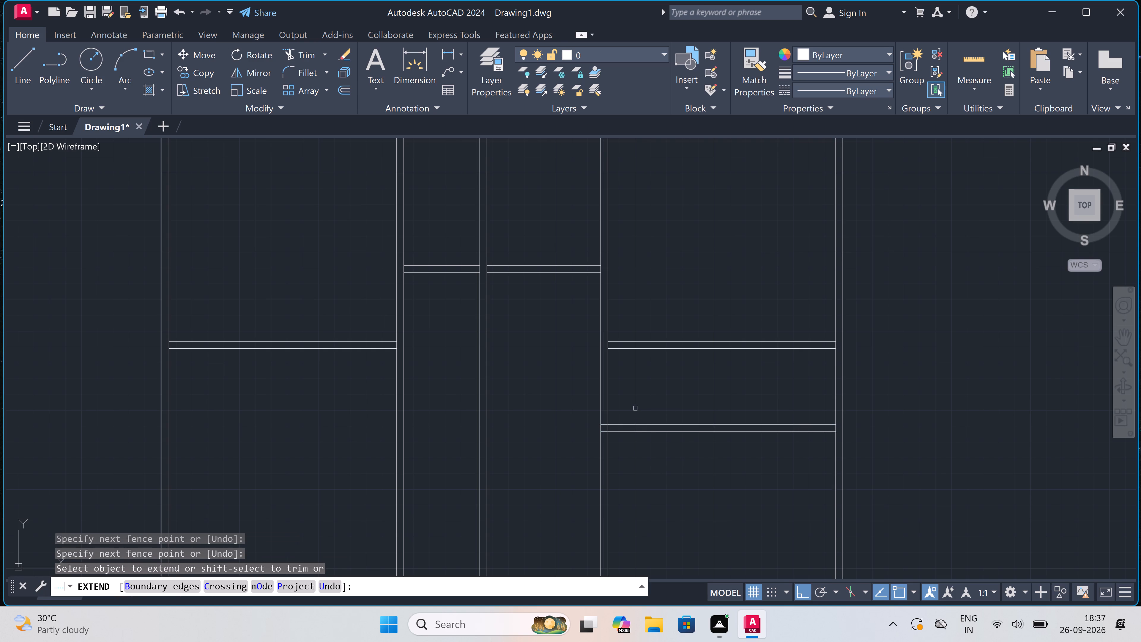
pyautogui.click(636, 458)
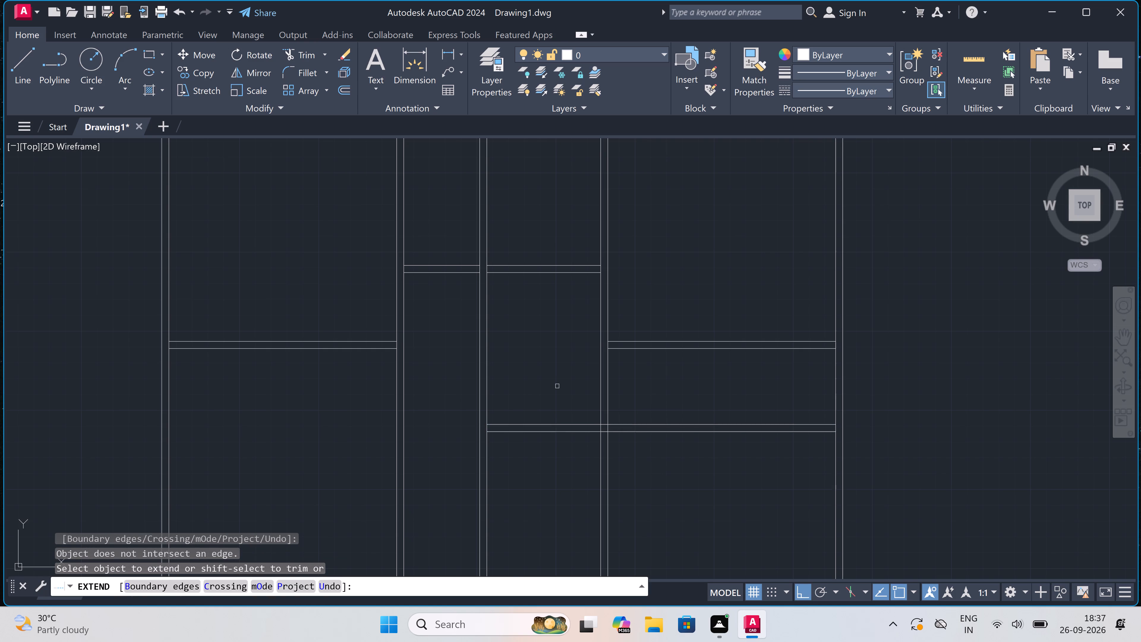
pyautogui.scroll(-3, 557, 387)
pyautogui.scroll(3, 538, 388)
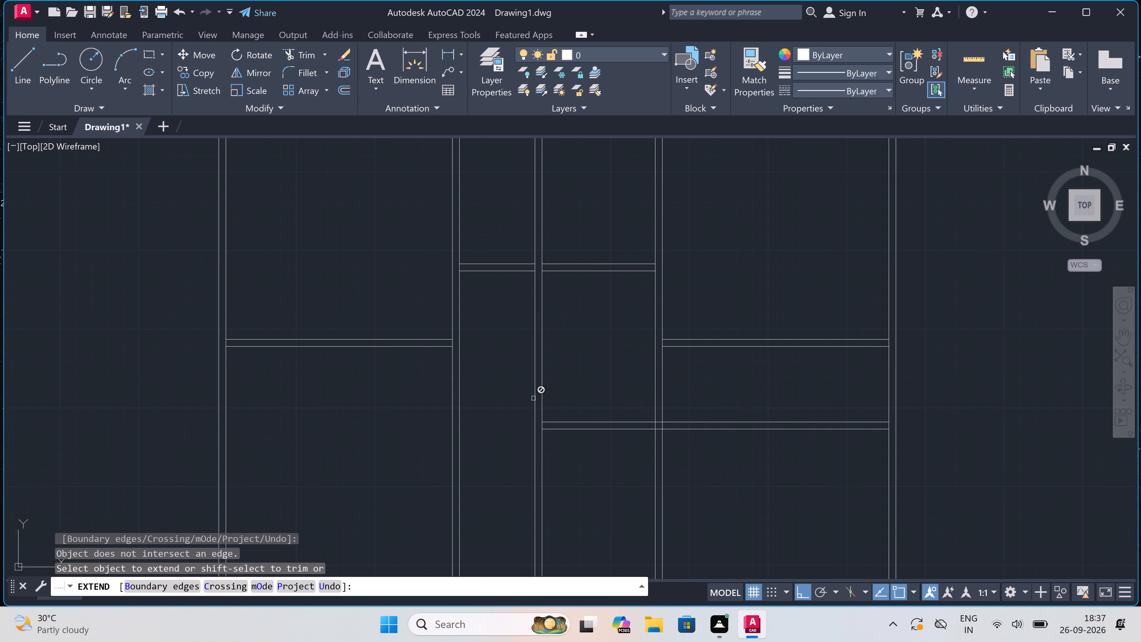
pyautogui.press('Escape')
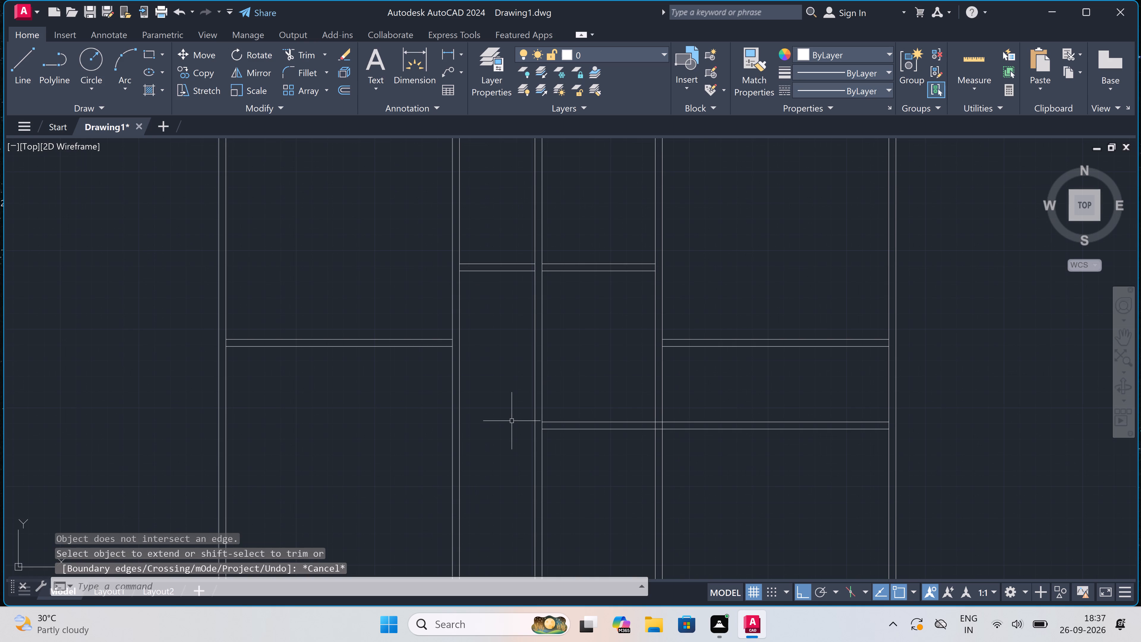
# Extend both lines of the first 12' room's bottom wall to the far face of the wall shared with the 4' room.
pyautogui.press('space')
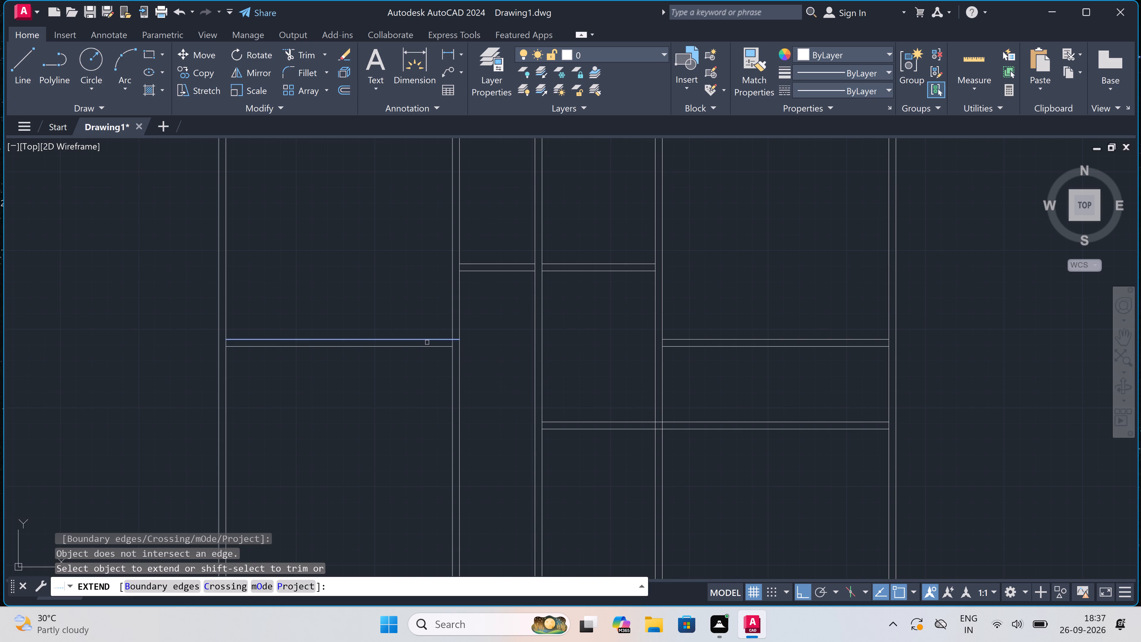
pyautogui.scroll(2, 428, 342)
pyautogui.click(461, 333)
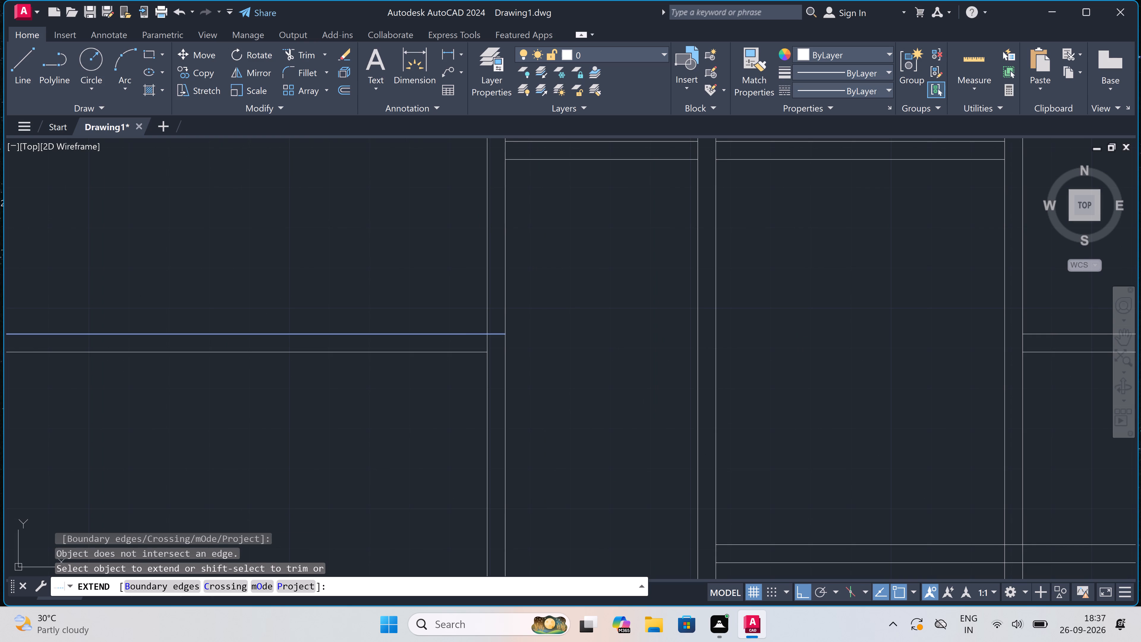
pyautogui.click(461, 350)
pyautogui.click(467, 357)
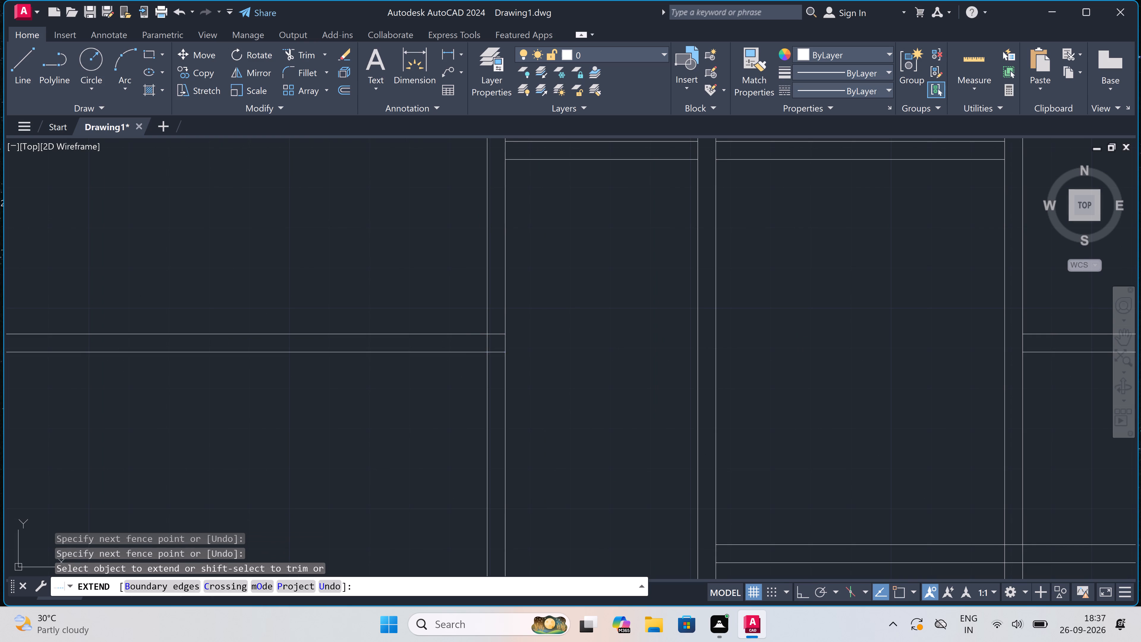
pyautogui.scroll(-3, 467, 357)
pyautogui.scroll(2, 480, 314)
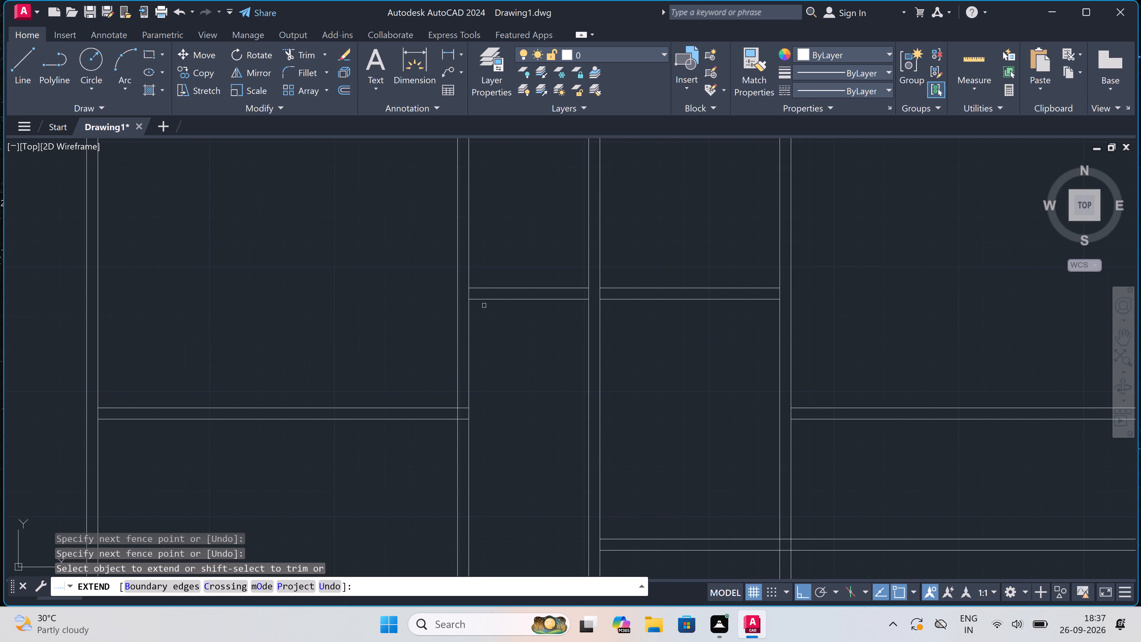
# Extend the lower lines of the 4' and 6' rooms' bottom walls across their partition and to the outer faces of the adjoining walls.
pyautogui.click(482, 295)
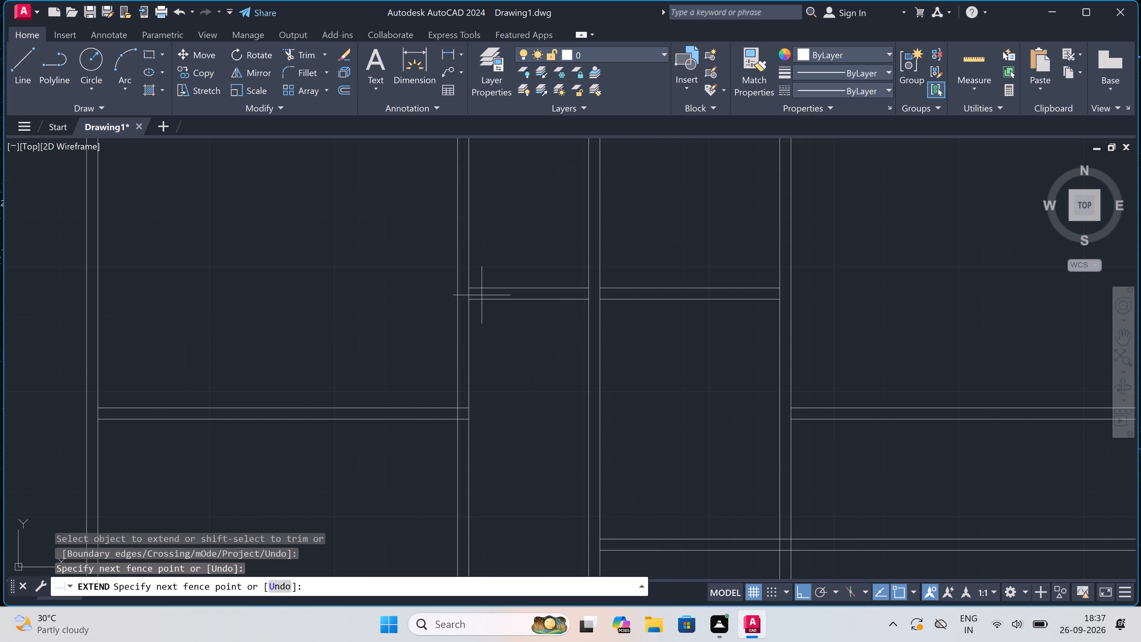
pyautogui.click(479, 308)
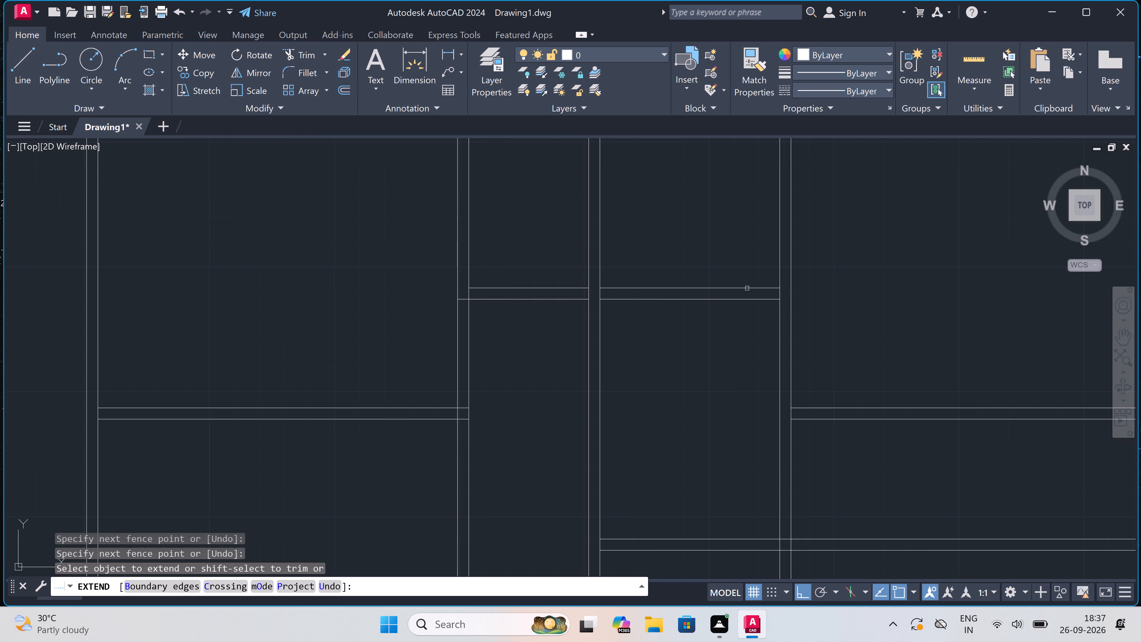
pyautogui.click(757, 296)
pyautogui.click(758, 331)
pyautogui.scroll(2, 620, 294)
pyautogui.moveTo(620, 294); pyautogui.dragTo(619, 296)
pyautogui.click(597, 360)
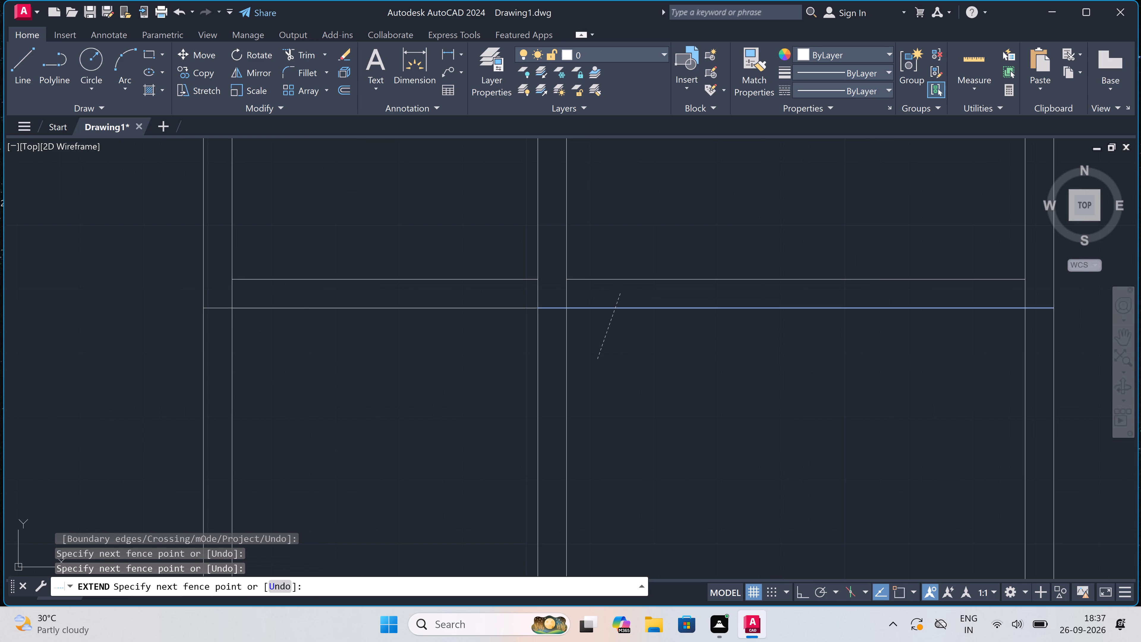
pyautogui.scroll(-5, 598, 357)
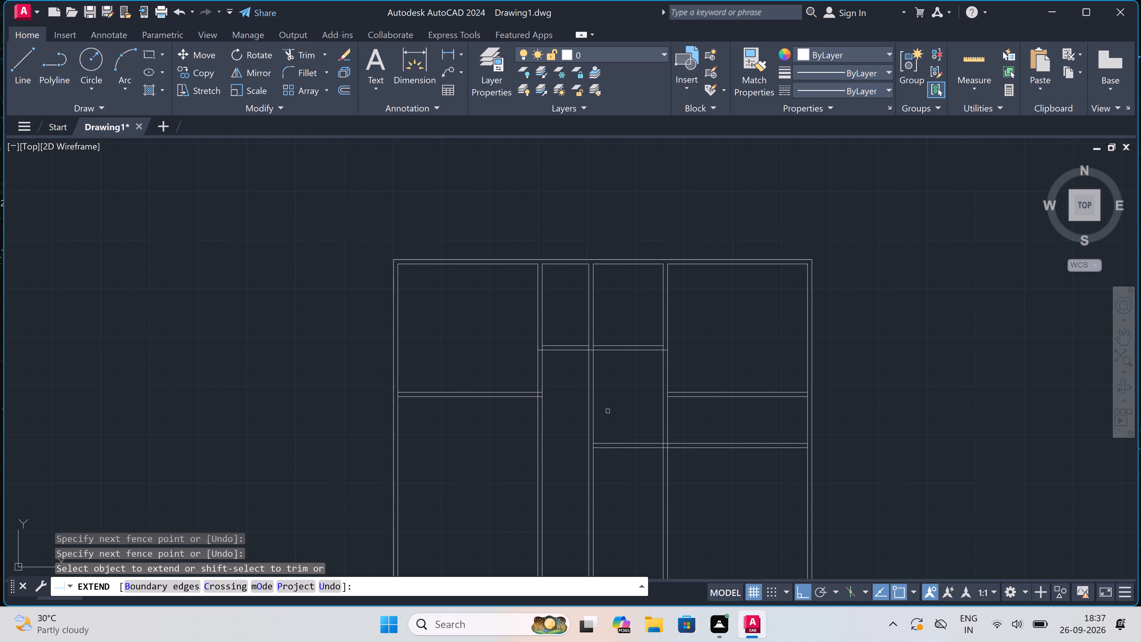
pyautogui.scroll(1, 600, 475)
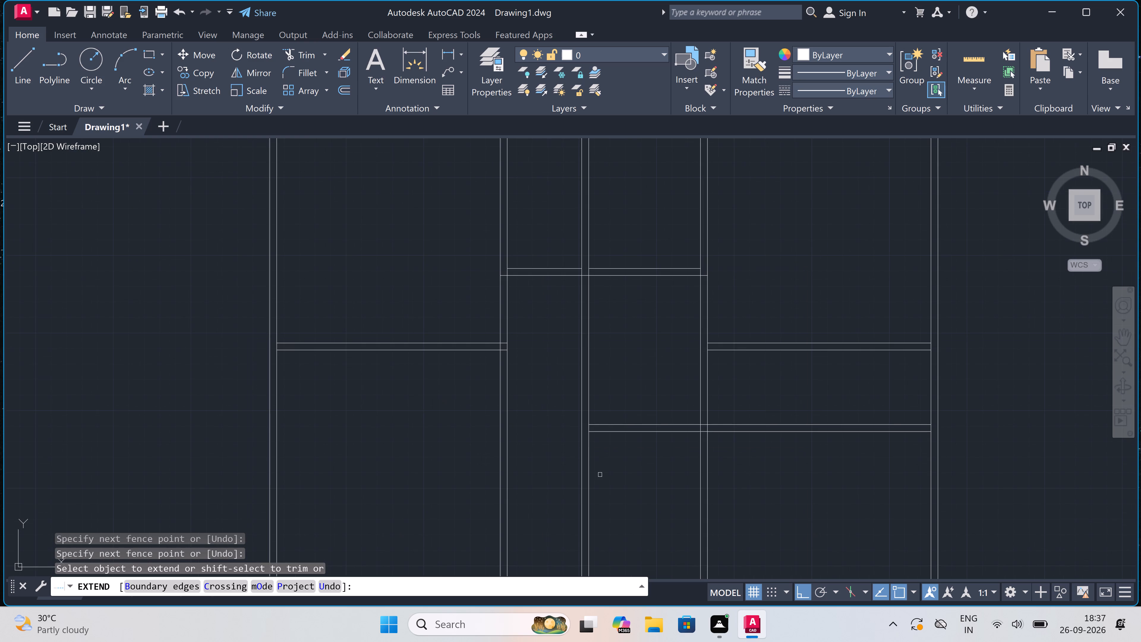
pyautogui.press('Escape')
# Trim the middle partition lines below the 4' and 6' rooms and the first 12' room's wall lines below its bottom wall.
pyautogui.write('tr')
pyautogui.press('space')
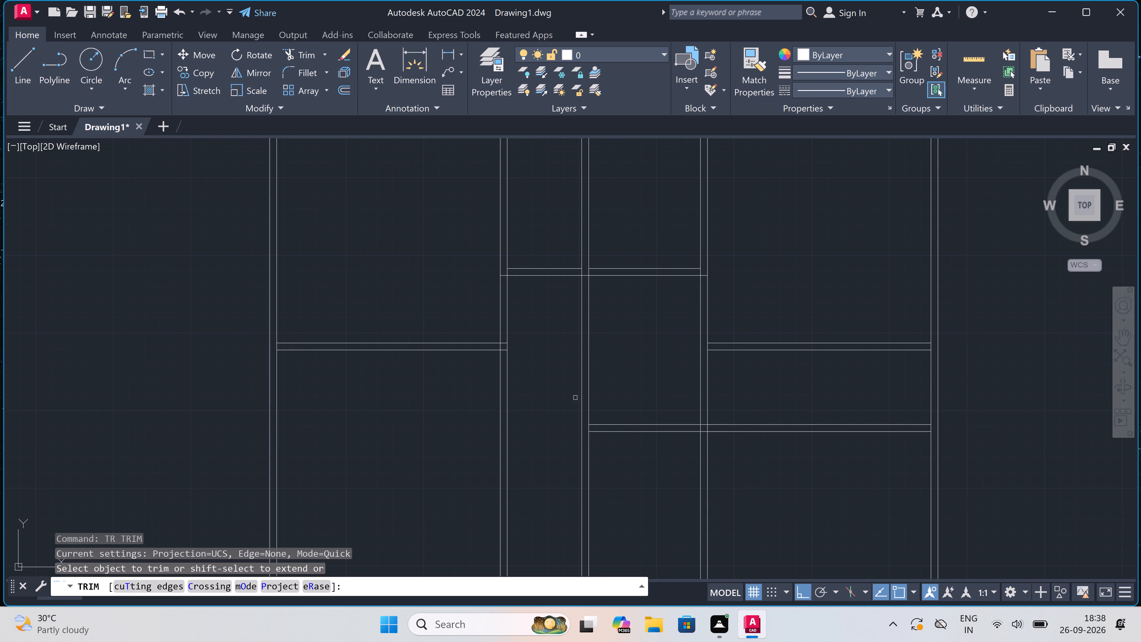
pyautogui.click(585, 384)
pyautogui.click(600, 371)
pyautogui.click(586, 367)
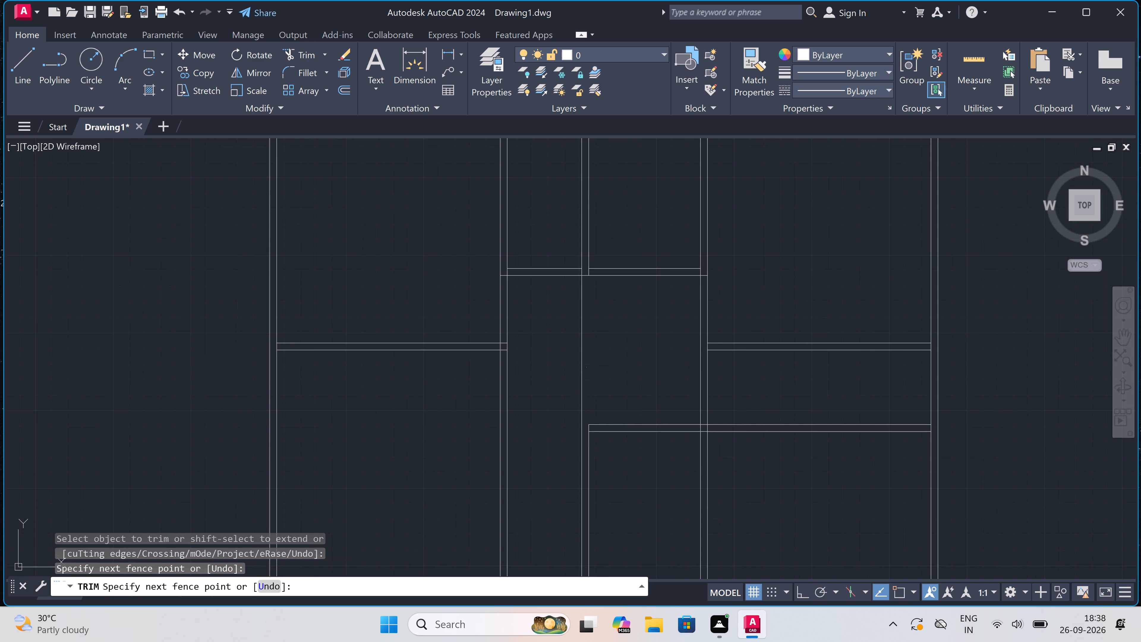
pyautogui.click(561, 374)
pyautogui.click(554, 378)
pyautogui.scroll(1, 442, 406)
pyautogui.click(379, 417)
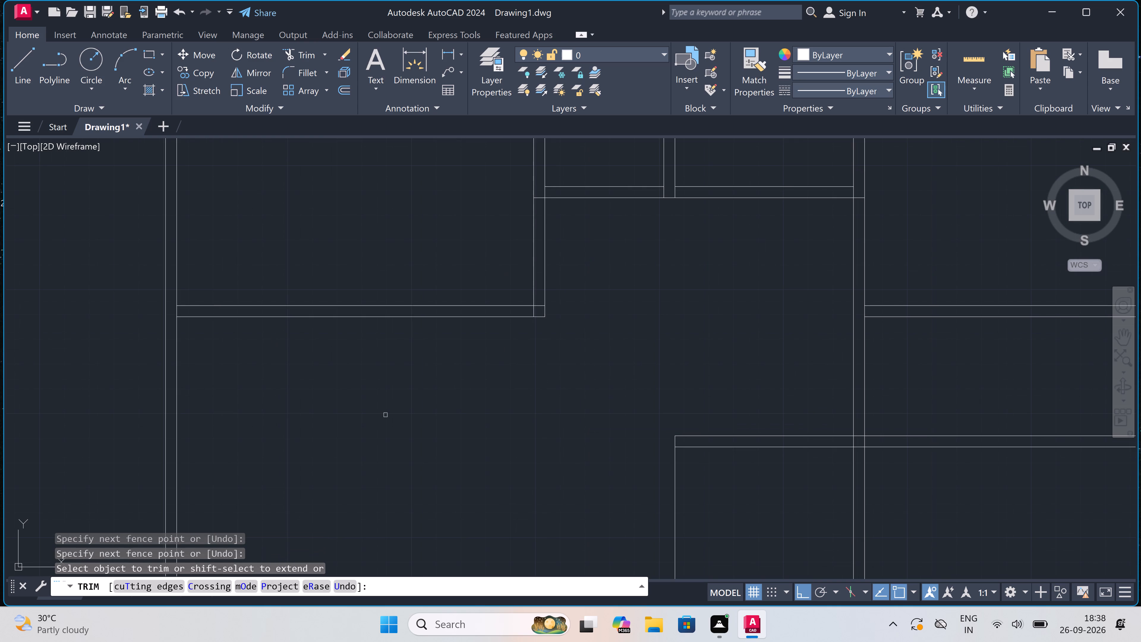
pyautogui.scroll(-5, 526, 414)
pyautogui.scroll(2, 526, 414)
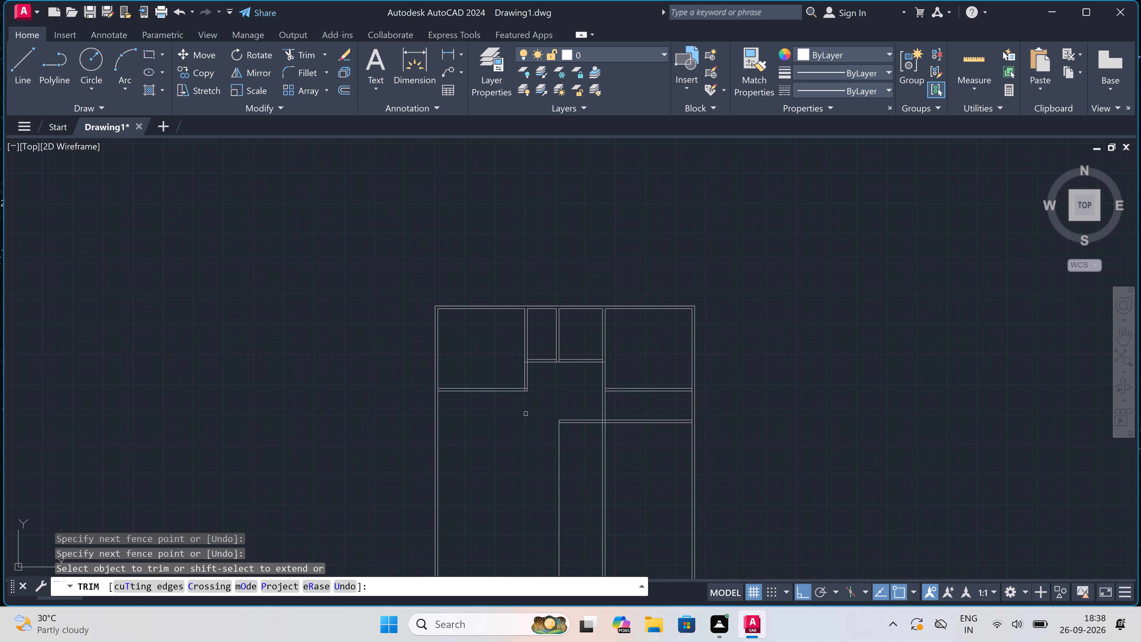
pyautogui.press('Escape')
# Offset the inner line of the left exterior wall 16'6" to the right.
pyautogui.write('o')
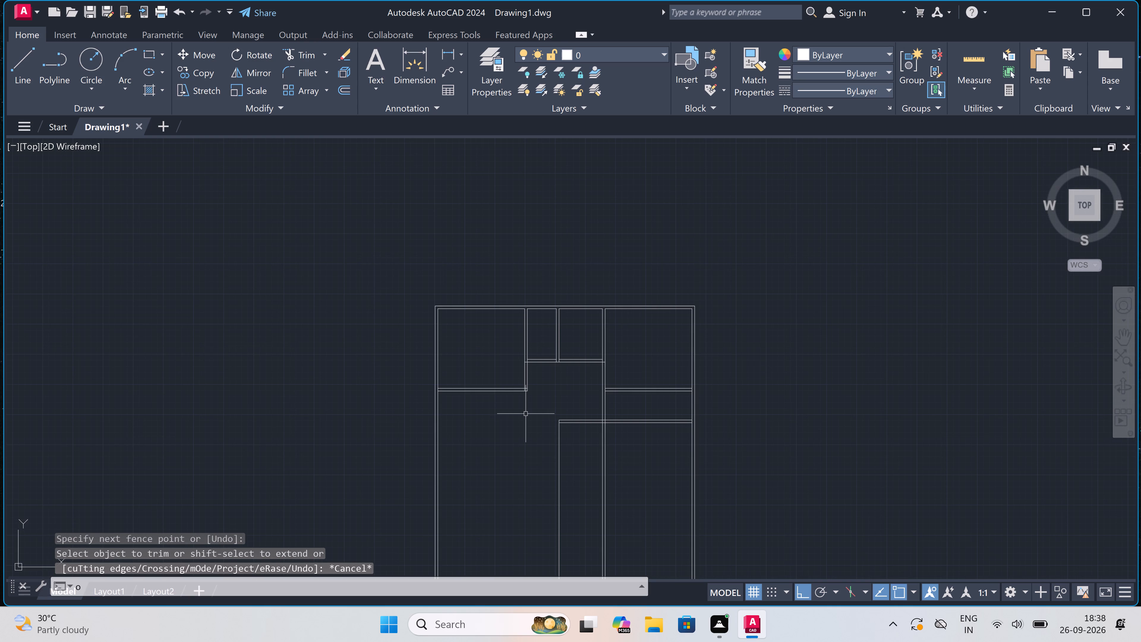
pyautogui.press('space')
pyautogui.scroll(-1, 526, 413)
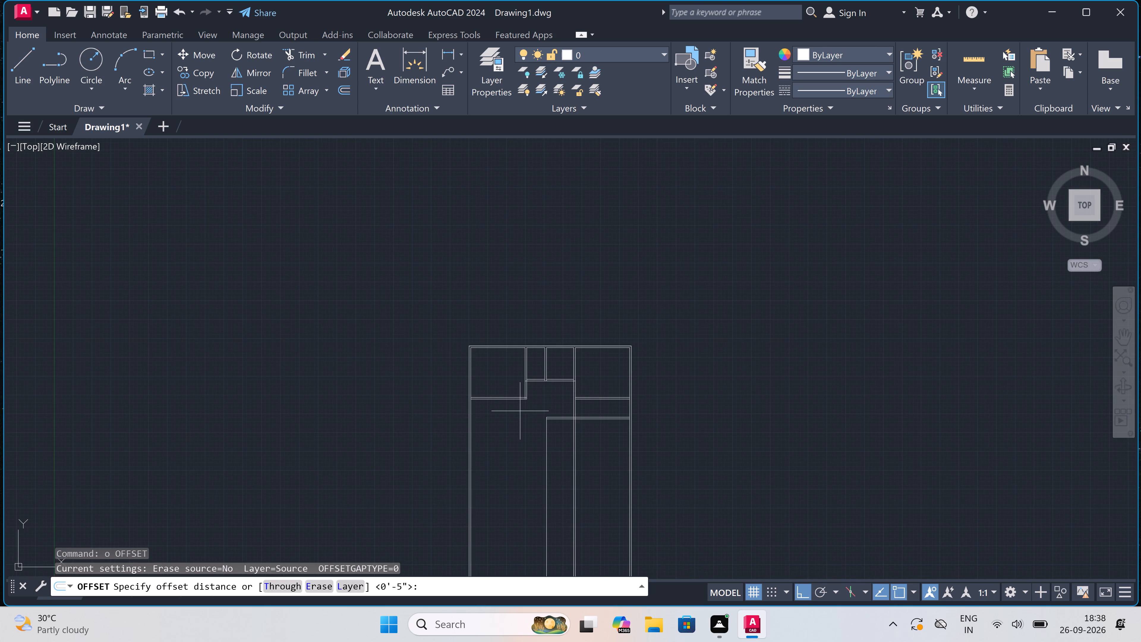
pyautogui.scroll(3, 448, 425)
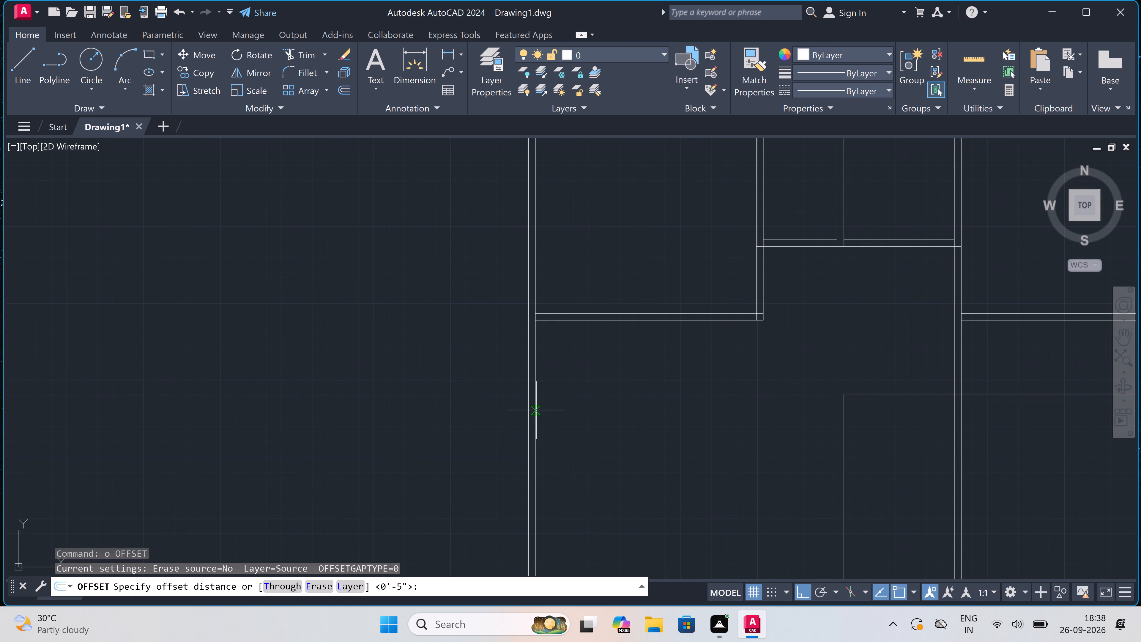
pyautogui.moveTo(535, 408); pyautogui.dragTo(543, 408)
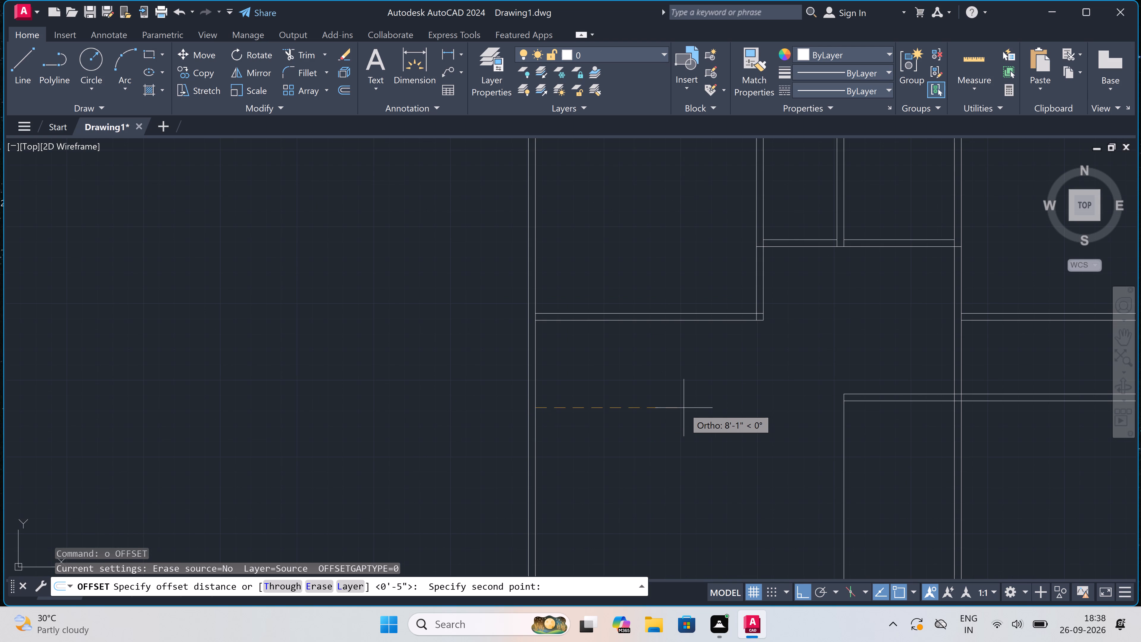
pyautogui.write("16'6")
pyautogui.write('"')
pyautogui.press('space')
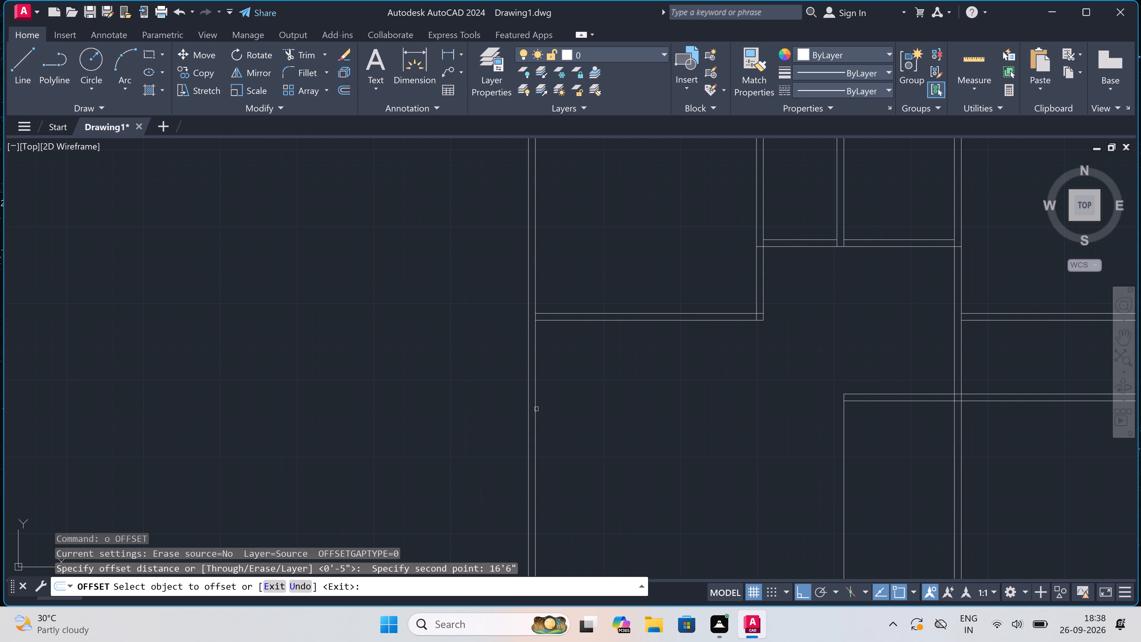
pyautogui.moveTo(535, 407); pyautogui.dragTo(541, 409)
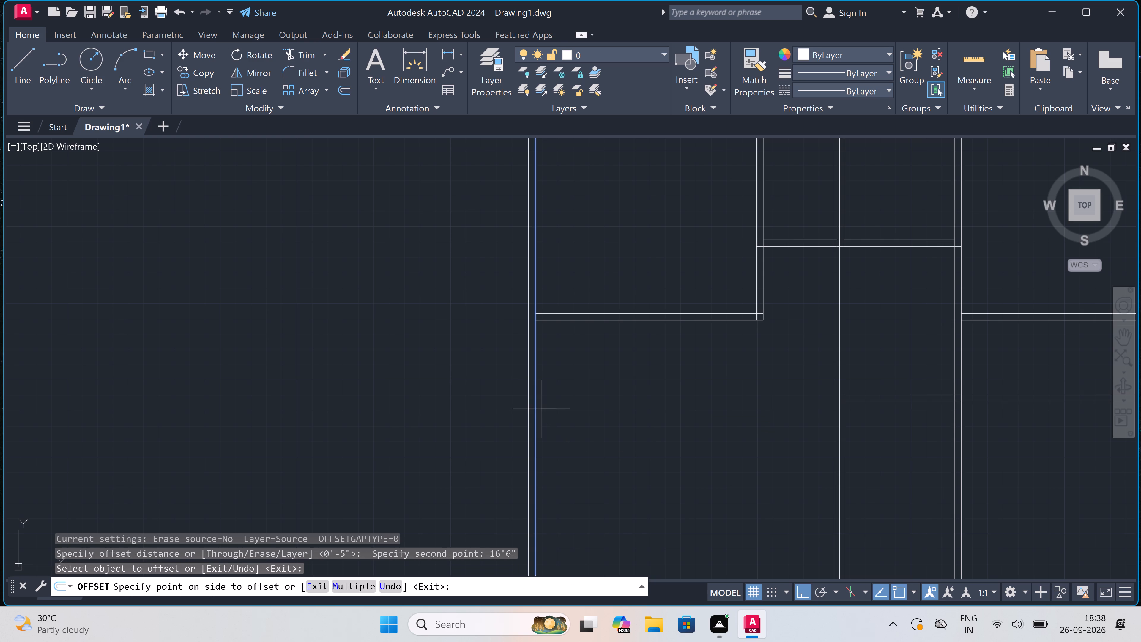
pyautogui.click(569, 413)
pyautogui.scroll(-1, 569, 413)
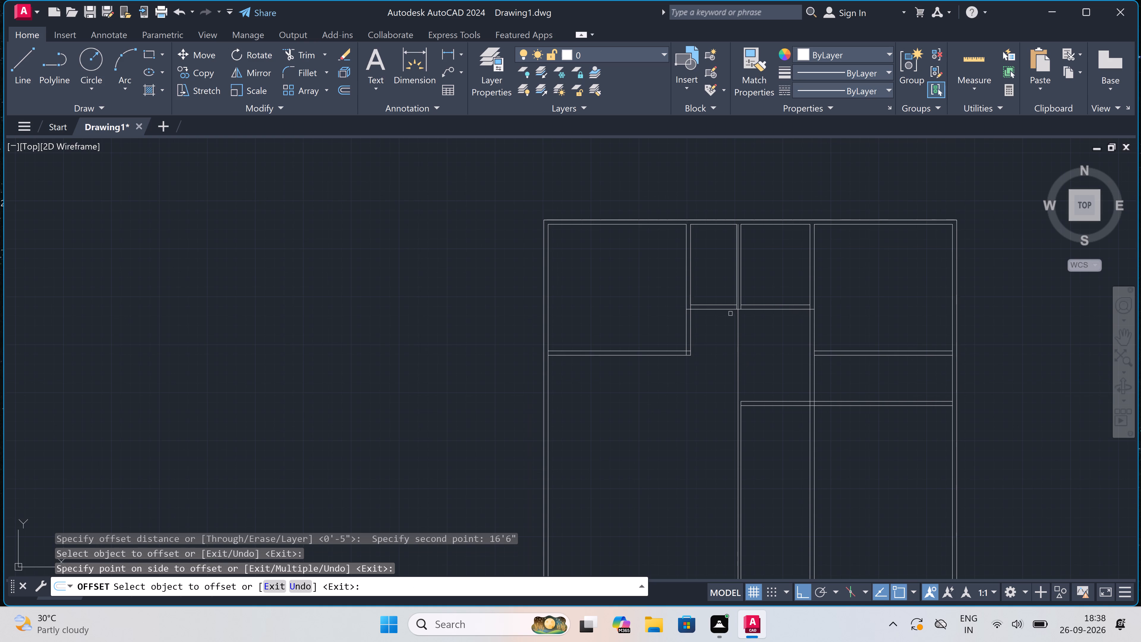
pyautogui.scroll(4, 729, 313)
pyautogui.scroll(-5, 729, 313)
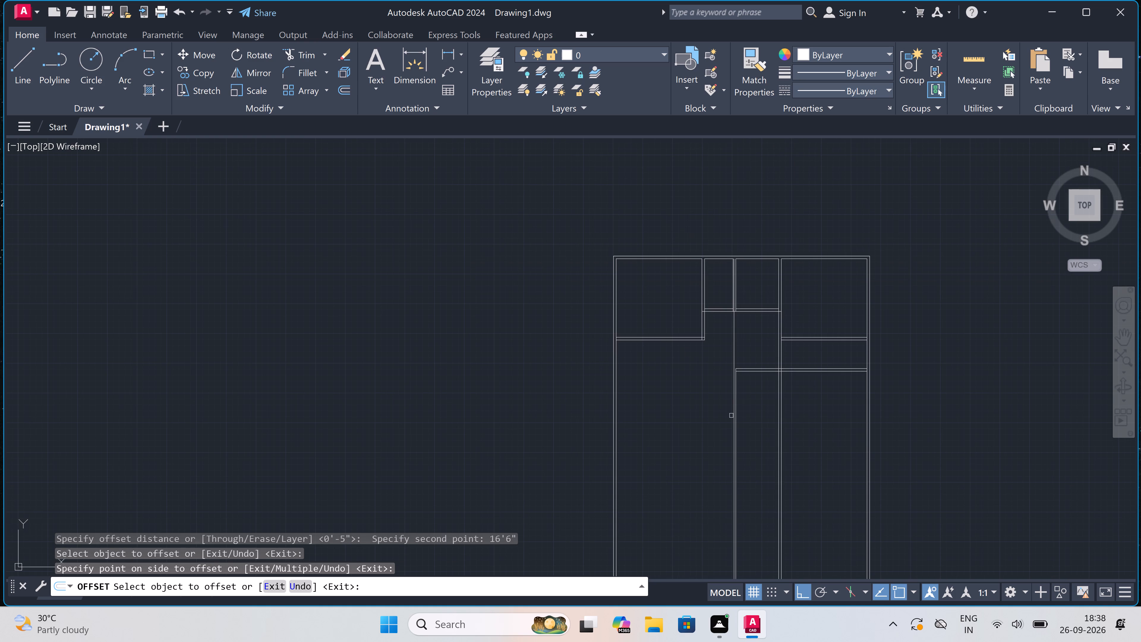
pyautogui.scroll(3, 736, 380)
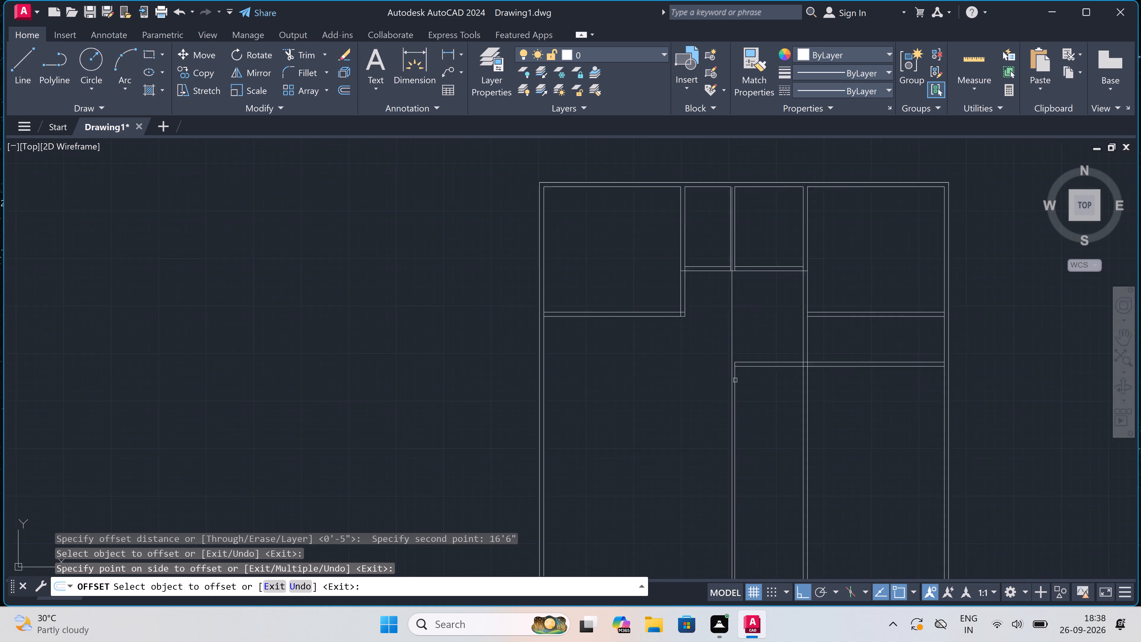
pyautogui.press('Escape')
# Offset the new vertical line at 16'6" by 4.5" to the right to form the wall thickness.
pyautogui.scroll(2, 731, 388)
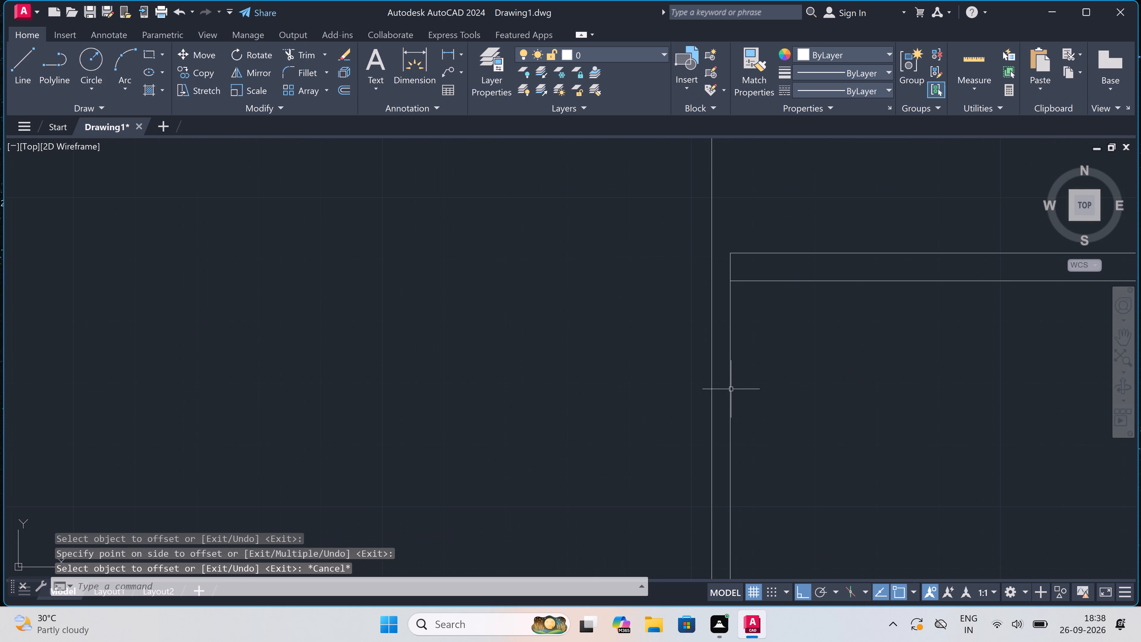
pyautogui.press('space')
pyautogui.moveTo(718, 403); pyautogui.dragTo(732, 399)
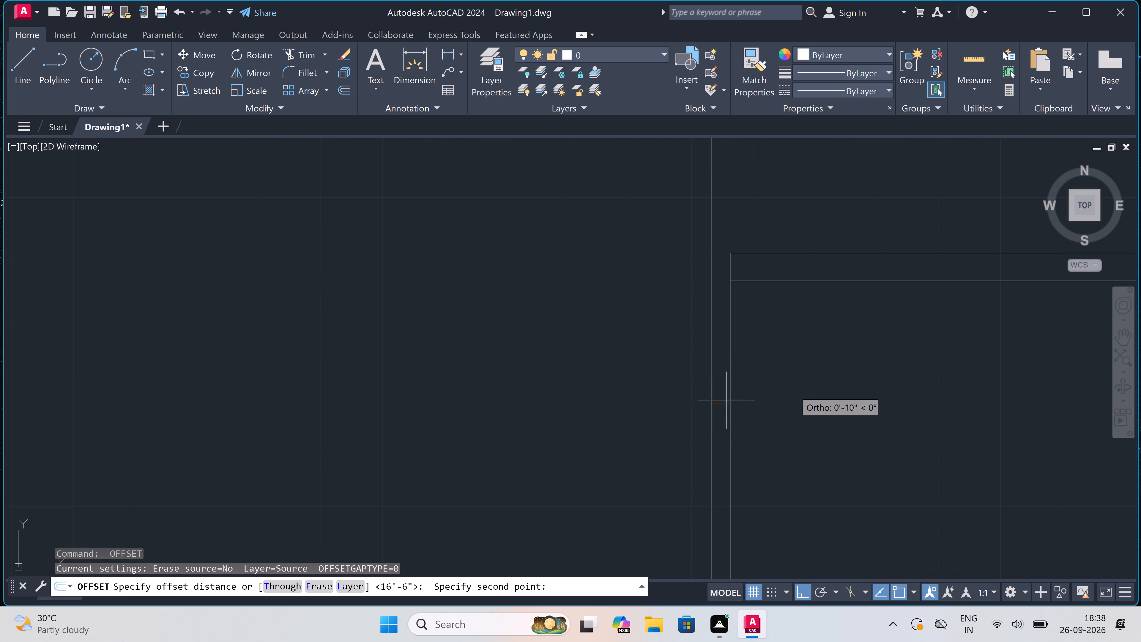
pyautogui.write('4.5"')
pyautogui.press('space')
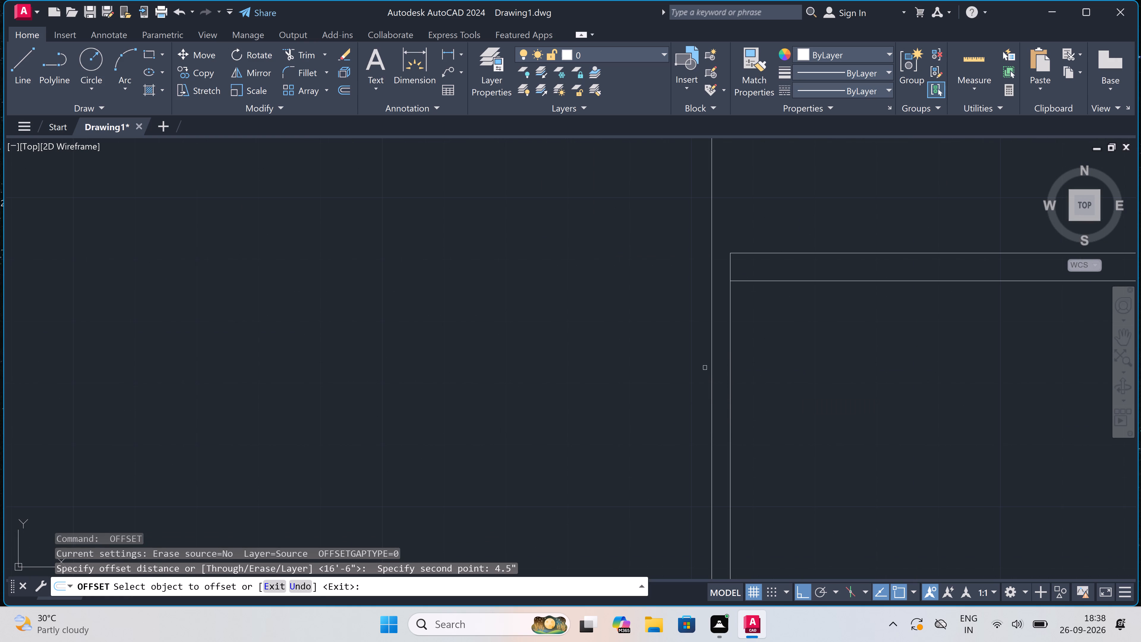
pyautogui.moveTo(712, 357); pyautogui.dragTo(716, 355)
pyautogui.click(781, 344)
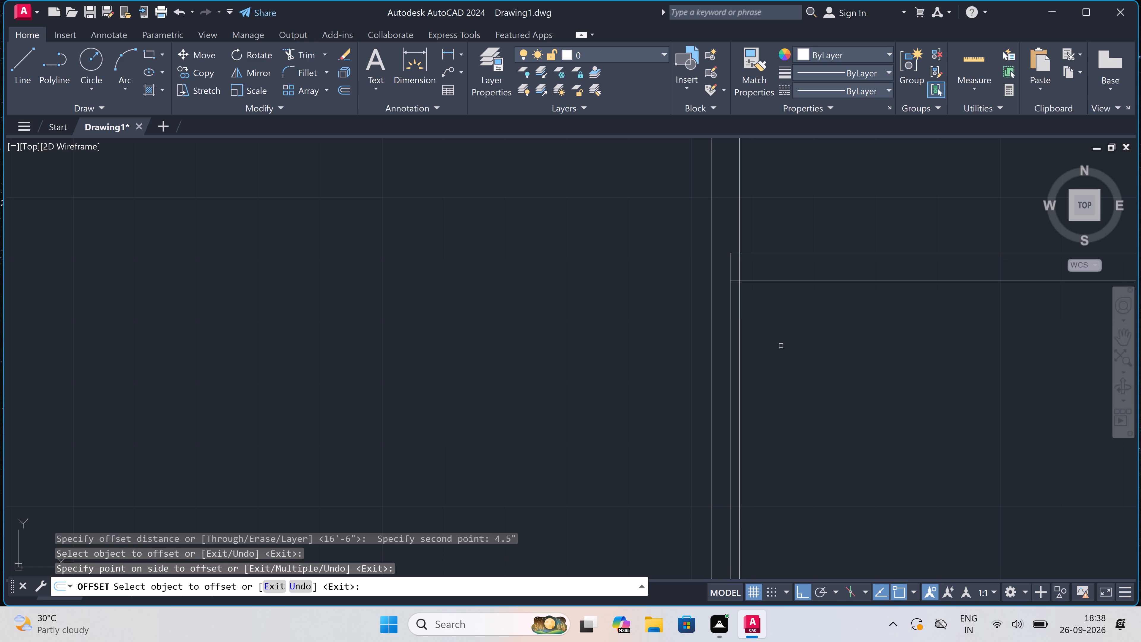
pyautogui.press('Escape')
# Extend both lines of the passage's lower wall leftward to the left face of the new 4.5" vertical wall.
pyautogui.write('ex')
pyautogui.press('space')
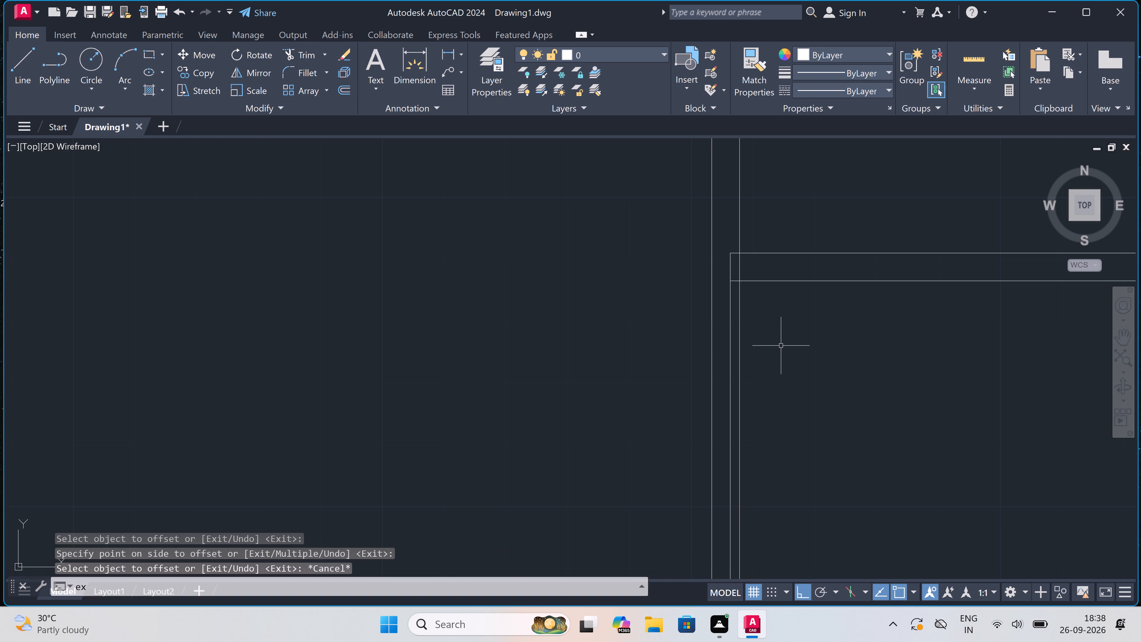
pyautogui.moveTo(763, 243); pyautogui.dragTo(763, 269)
pyautogui.click(770, 325)
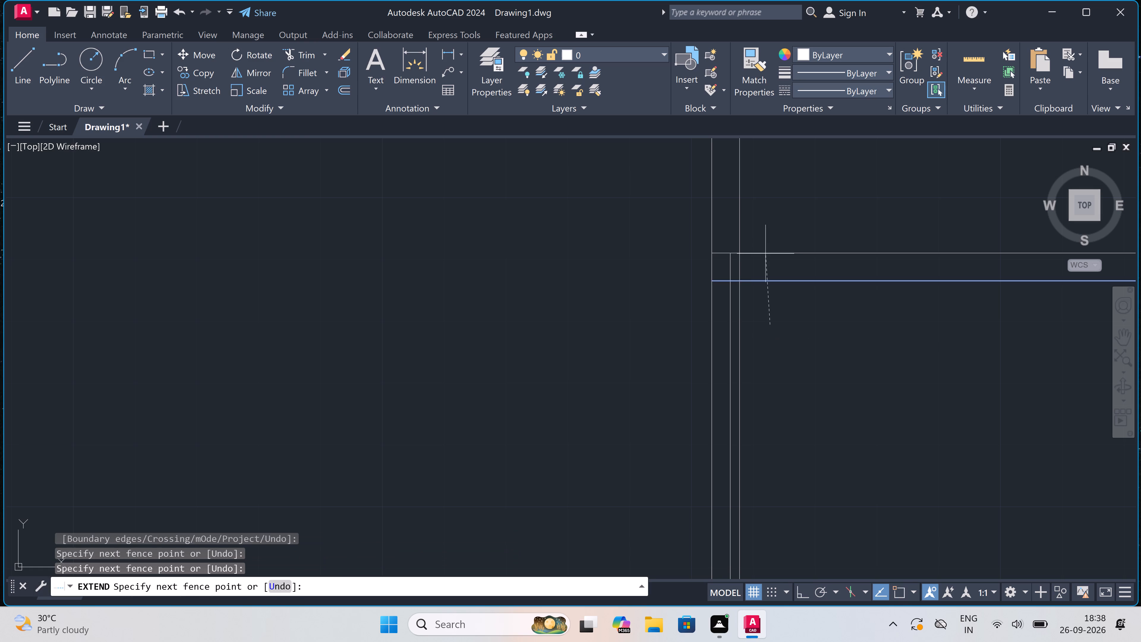
# Erase the leftover vertical line between the two faces of the new 4.5" wall below the passage wall.
pyautogui.click(764, 230)
pyautogui.press('Escape')
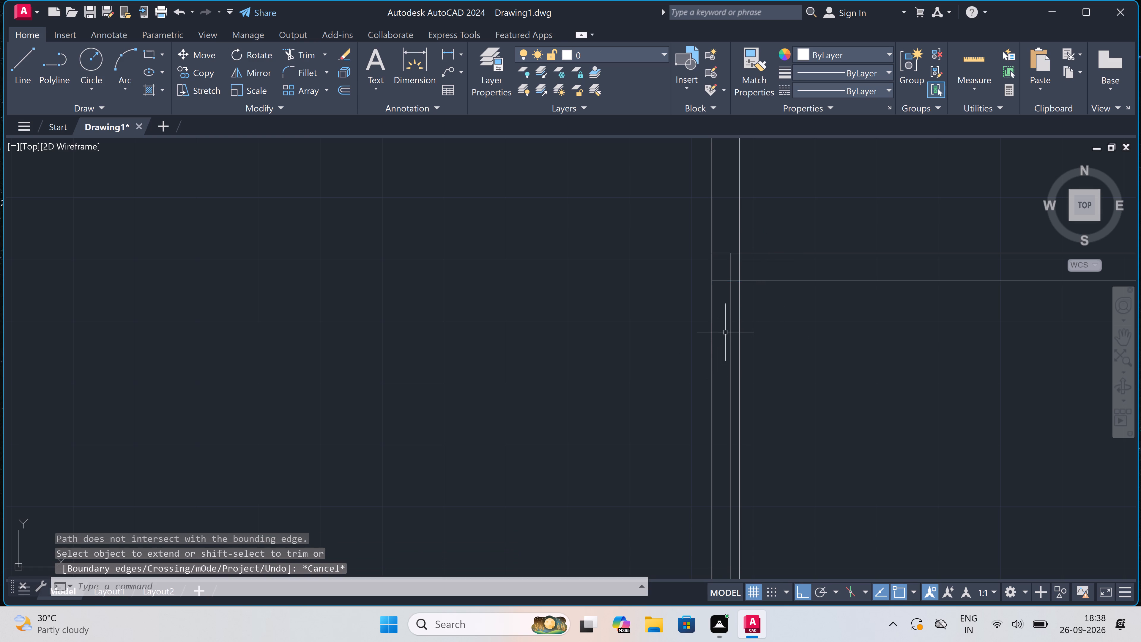
pyautogui.click(730, 325)
pyautogui.press('Delete')
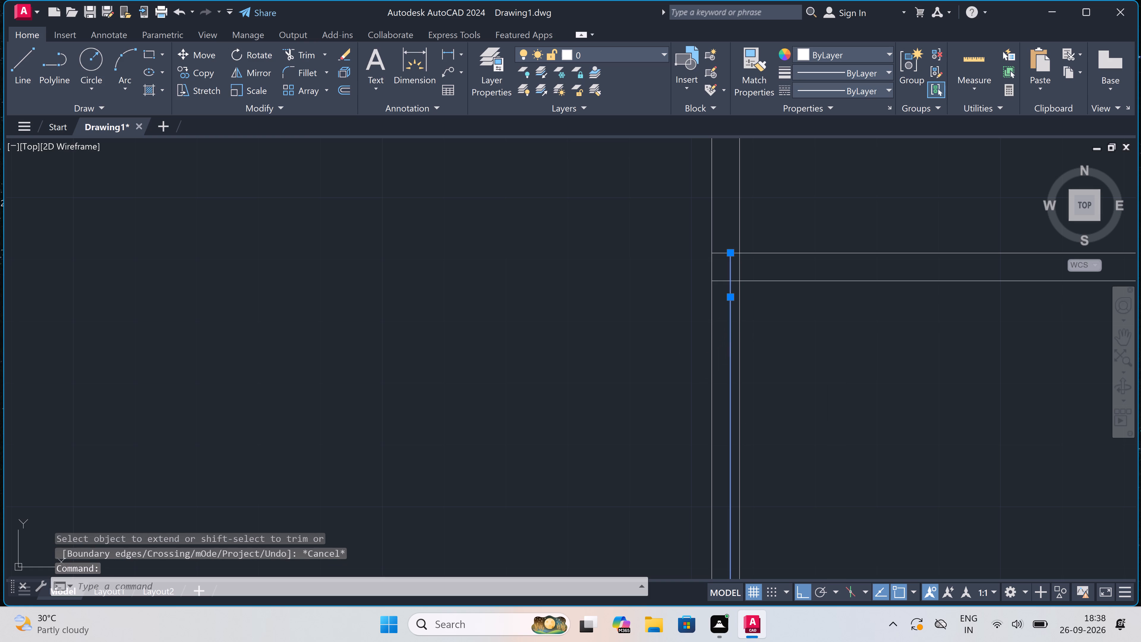
# Trim the new vertical wall's lines above the passage's lower wall, and its right face where it crosses that wall.
pyautogui.scroll(-4, 729, 335)
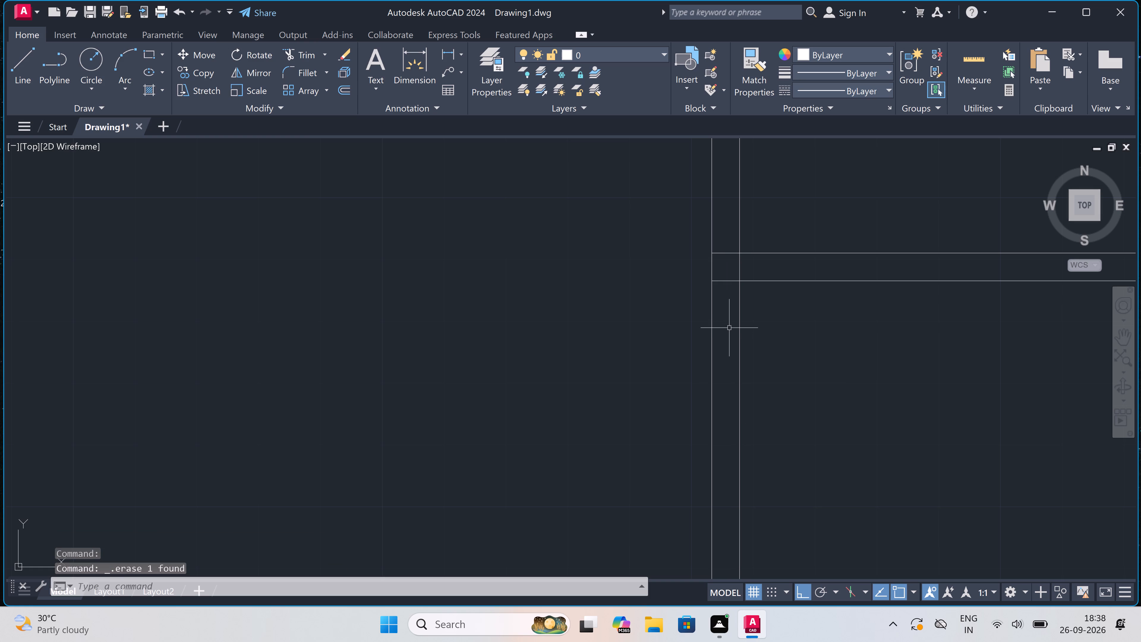
pyautogui.scroll(-3, 729, 336)
pyautogui.scroll(3, 730, 291)
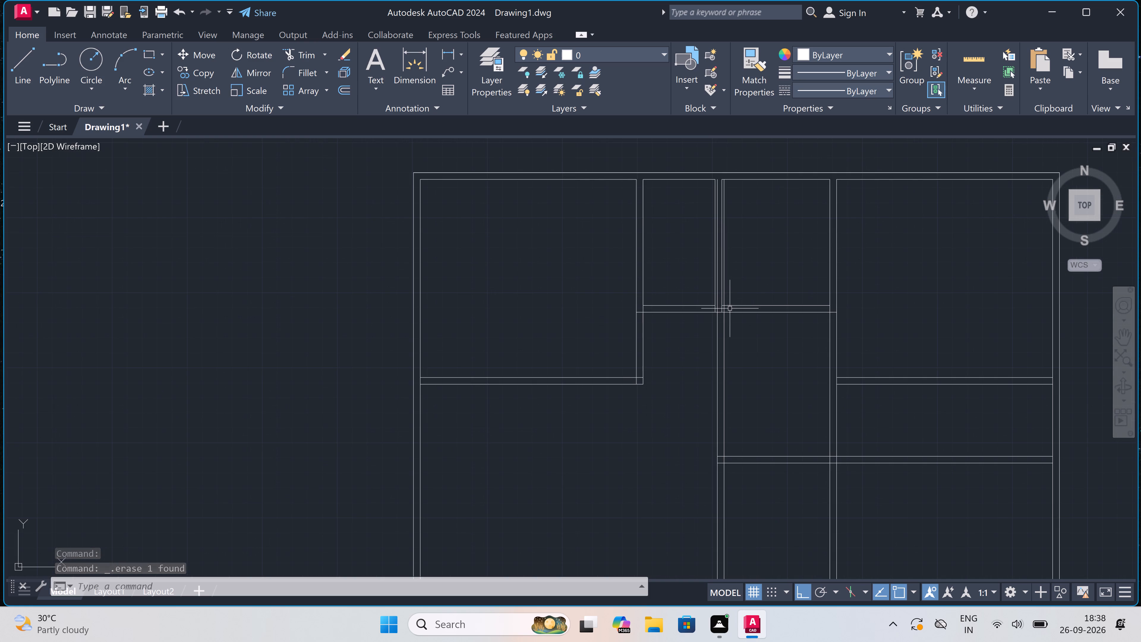
pyautogui.scroll(5, 719, 469)
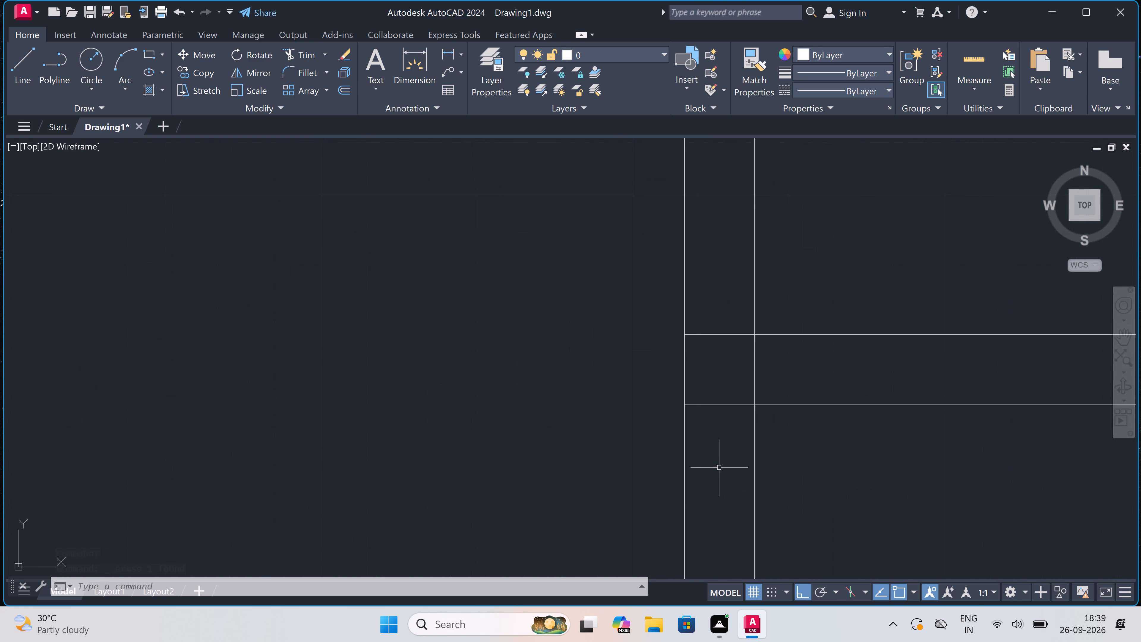
pyautogui.write('tr')
pyautogui.press('space')
pyautogui.click(757, 369)
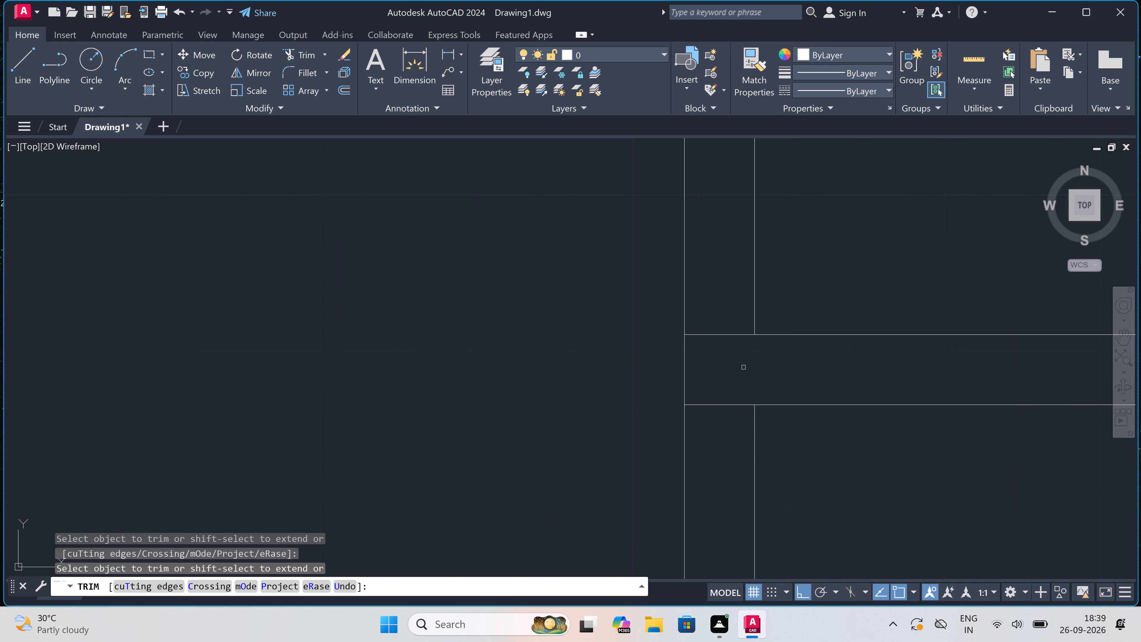
pyautogui.moveTo(805, 248); pyautogui.dragTo(790, 259)
pyautogui.scroll(-4, 606, 331)
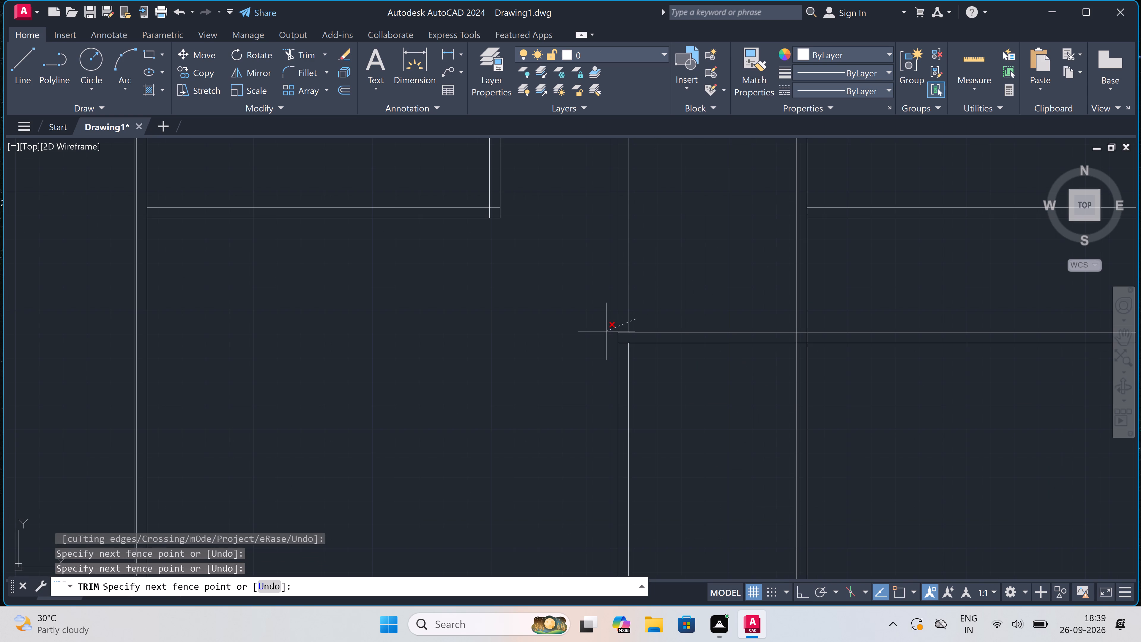
pyautogui.click(606, 331)
pyautogui.scroll(-5, 606, 331)
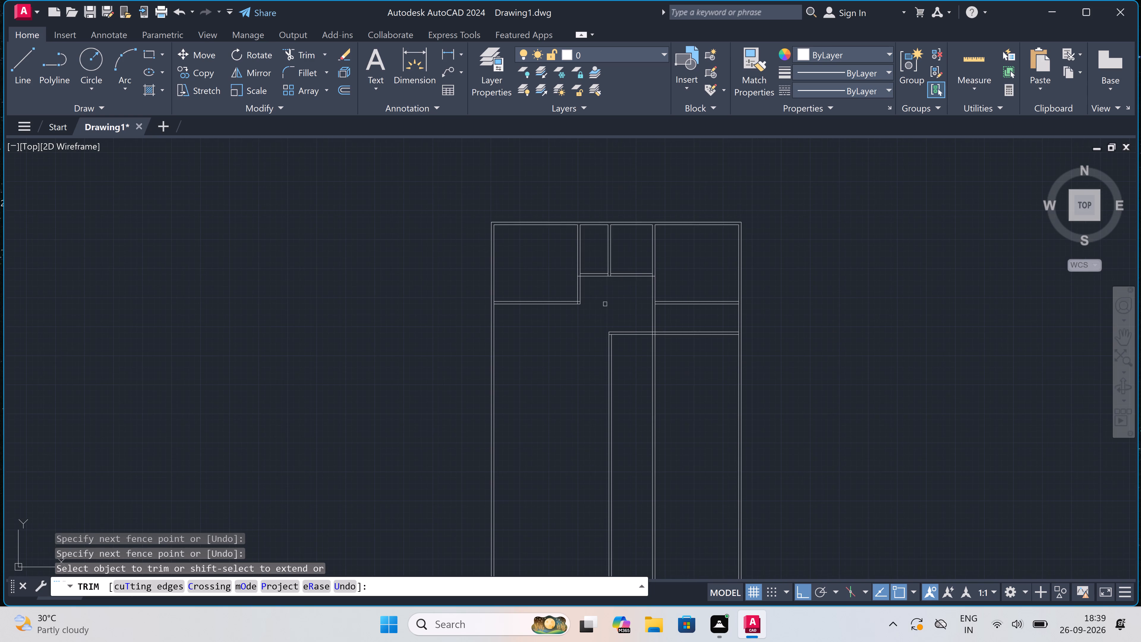
pyautogui.scroll(5, 605, 262)
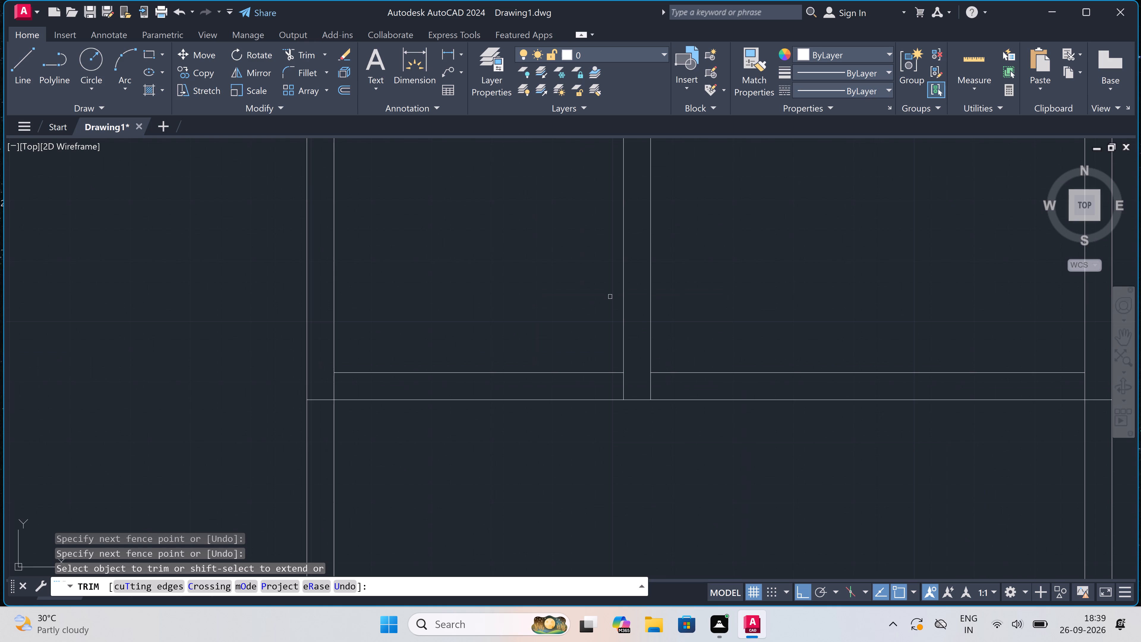
pyautogui.press('Escape')
pyautogui.scroll(-4, 610, 300)
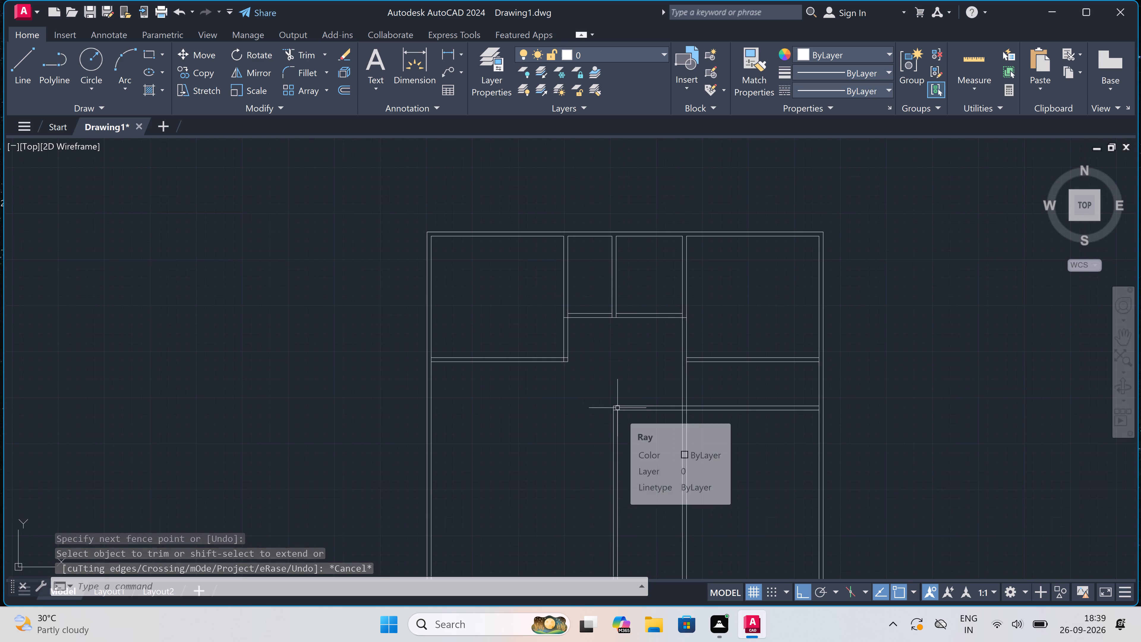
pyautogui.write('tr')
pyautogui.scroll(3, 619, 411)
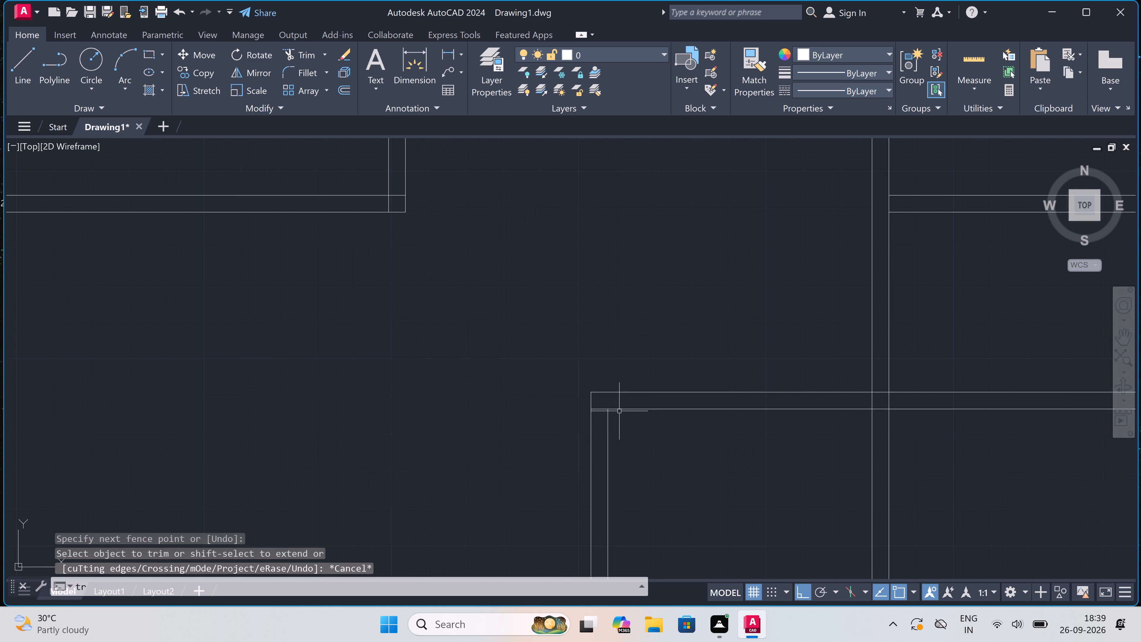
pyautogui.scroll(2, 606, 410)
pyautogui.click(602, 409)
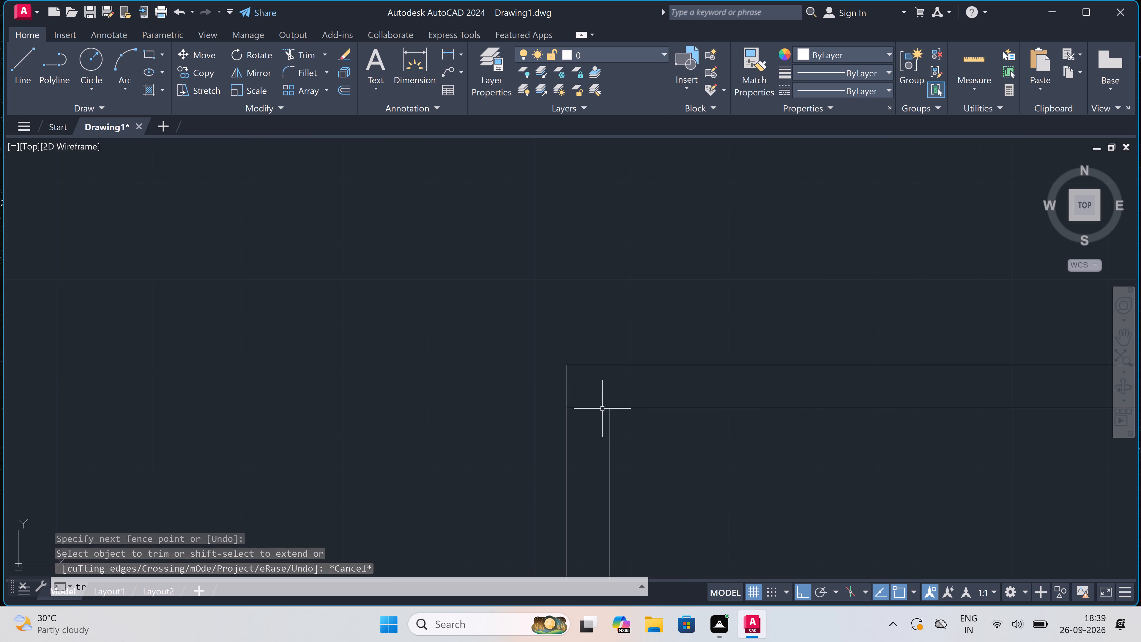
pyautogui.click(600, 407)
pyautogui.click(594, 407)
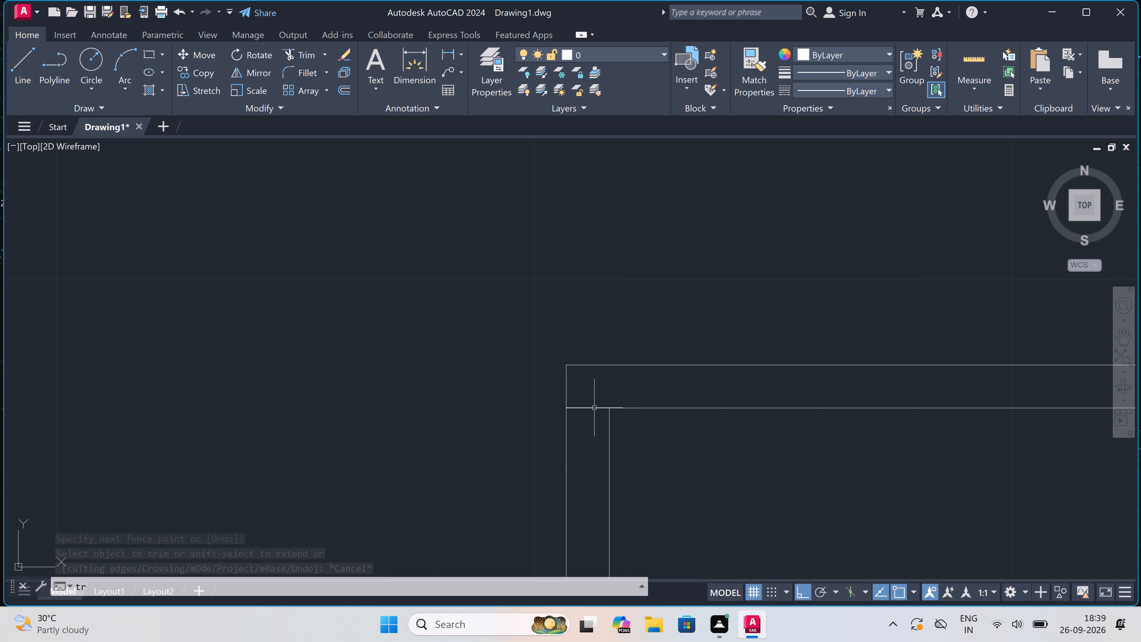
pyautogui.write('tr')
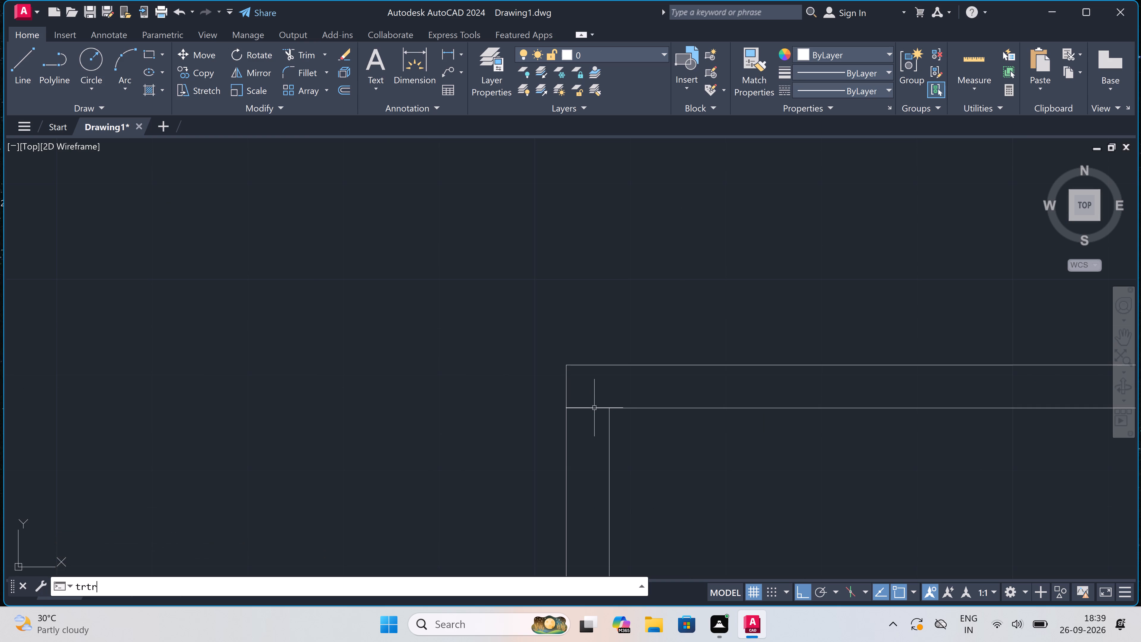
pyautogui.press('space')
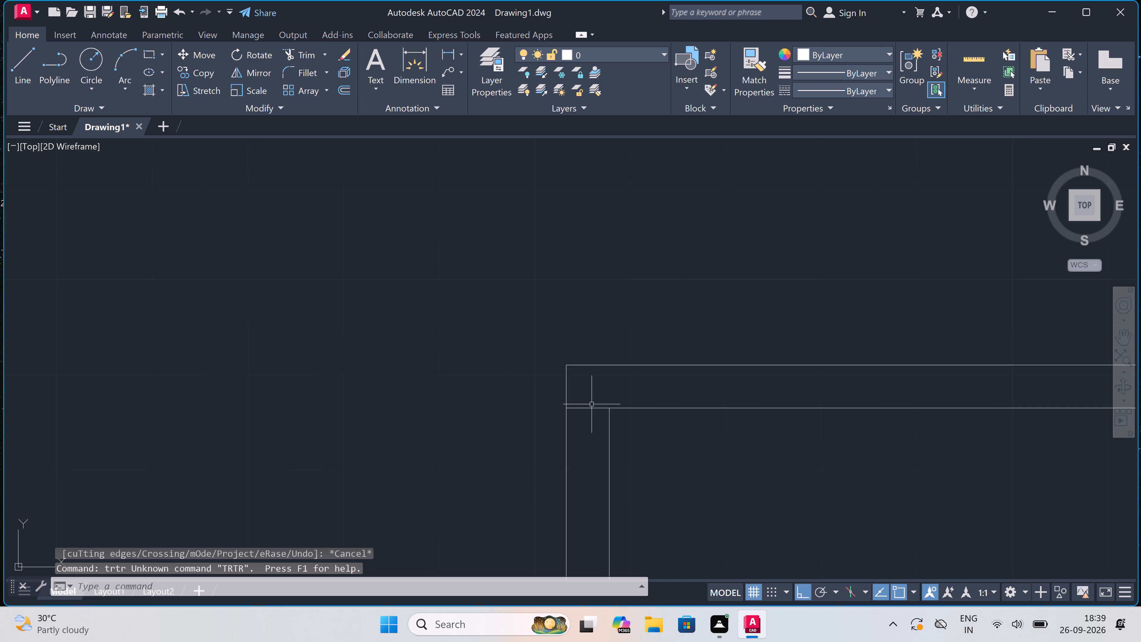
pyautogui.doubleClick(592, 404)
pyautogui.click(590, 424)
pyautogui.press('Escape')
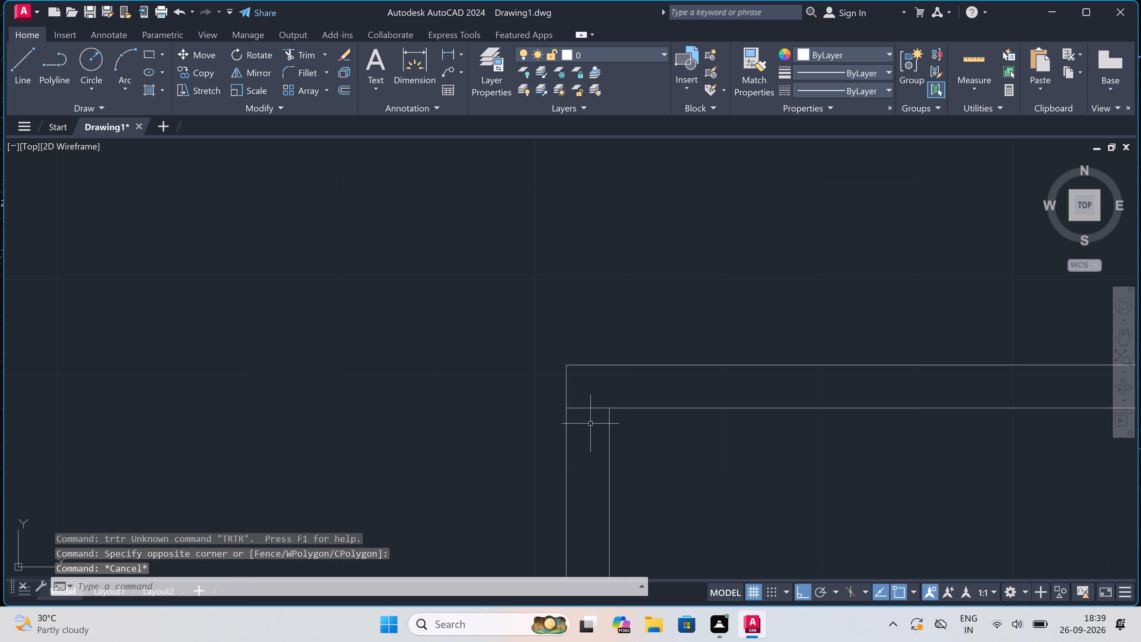
# Trim the short piece of the passage wall's lower line between the vertical wall's faces to clean the corner.
pyautogui.press('t')
pyautogui.write('r')
pyautogui.press('space')
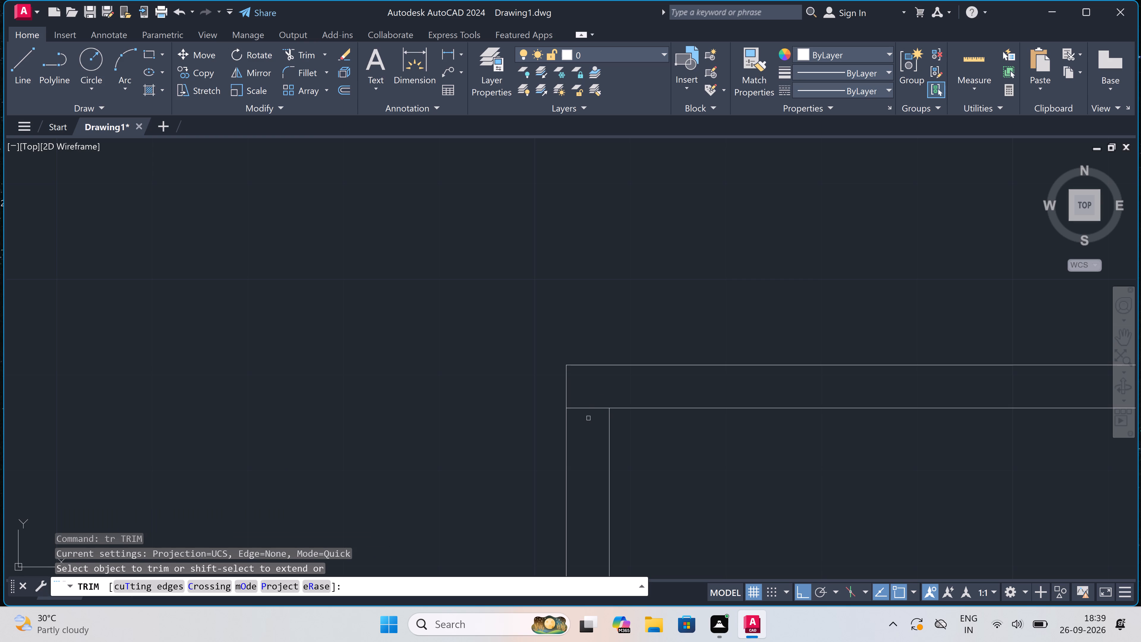
pyautogui.click(587, 414)
pyautogui.click(585, 398)
pyautogui.press('Escape')
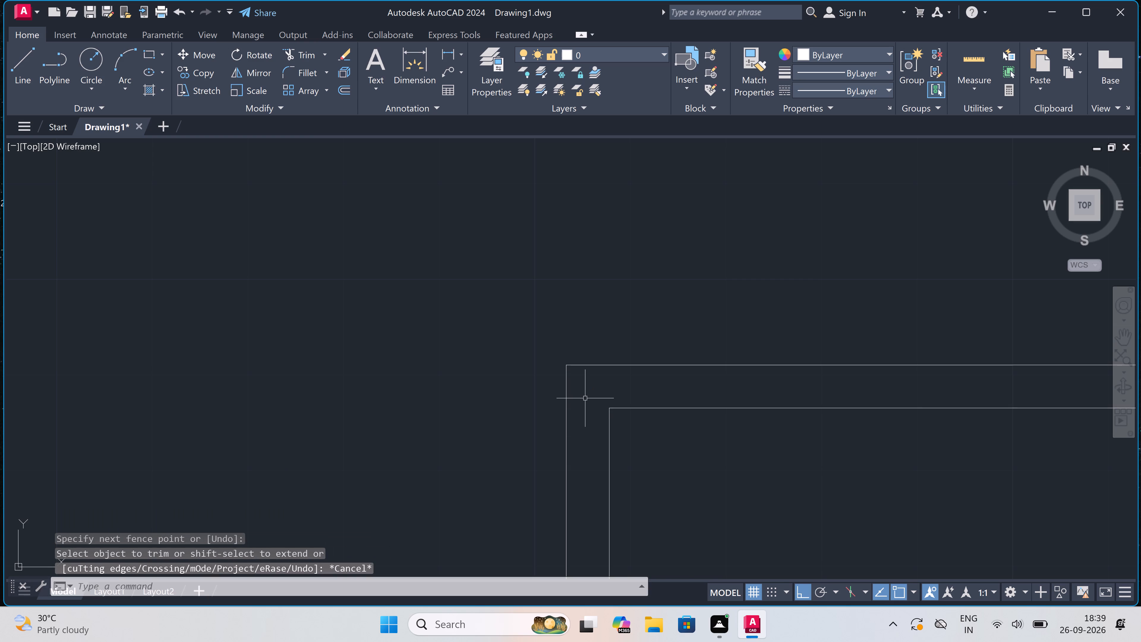
# Offset the lower line of the first 12' room's bottom wall 12'6" downward.
pyautogui.scroll(-4, 585, 398)
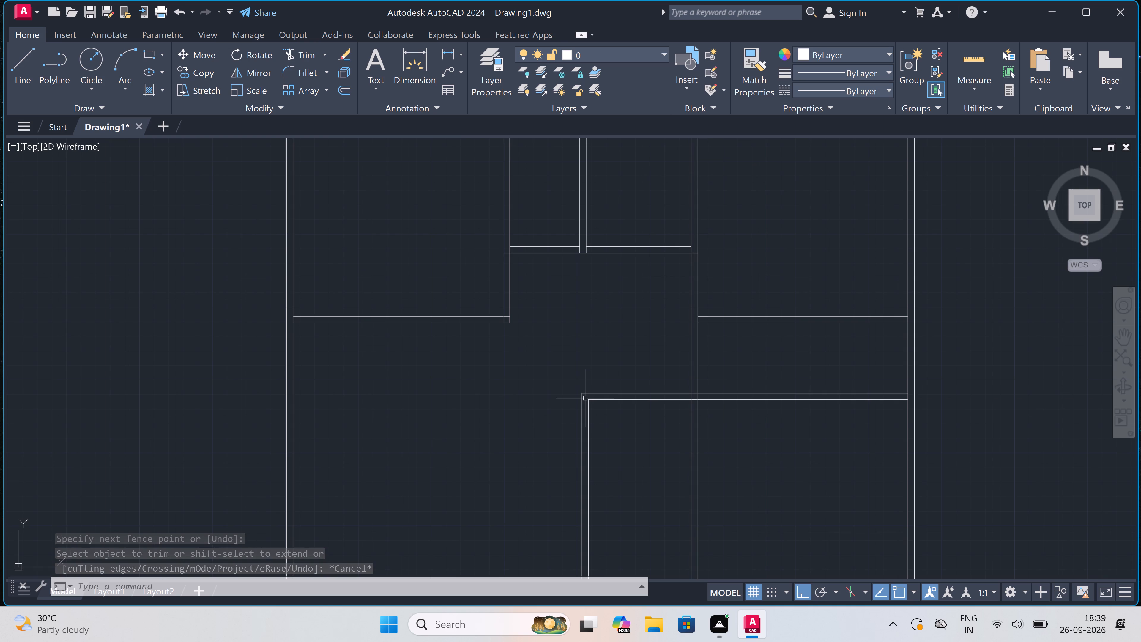
pyautogui.scroll(-3, 591, 357)
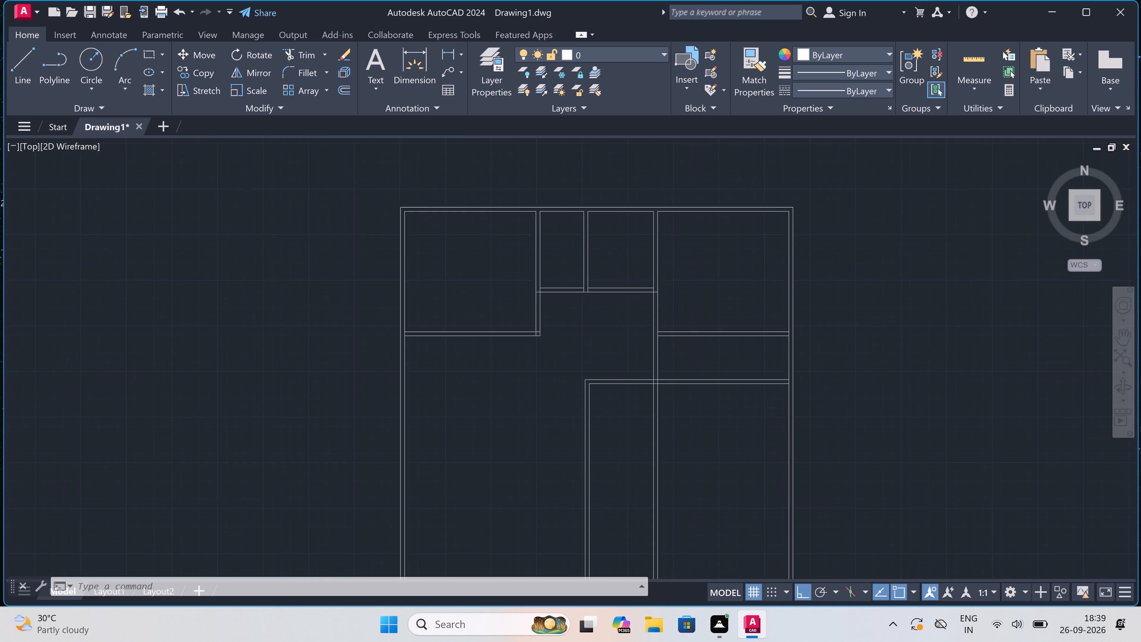
pyautogui.scroll(-2, 487, 384)
pyautogui.scroll(3, 434, 394)
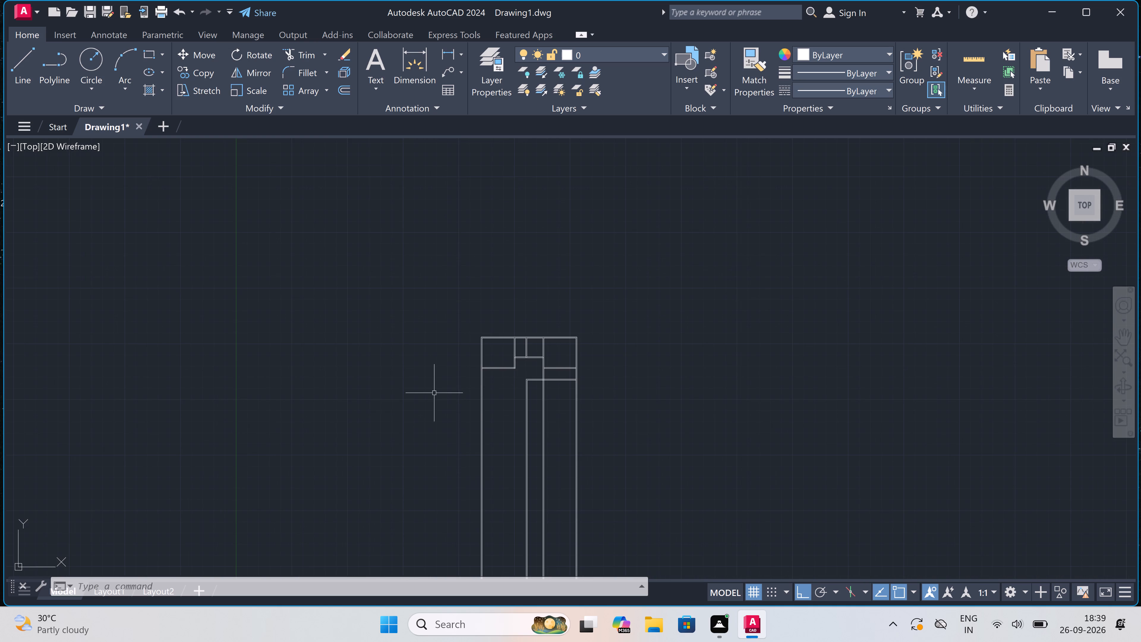
pyautogui.scroll(2, 733, 325)
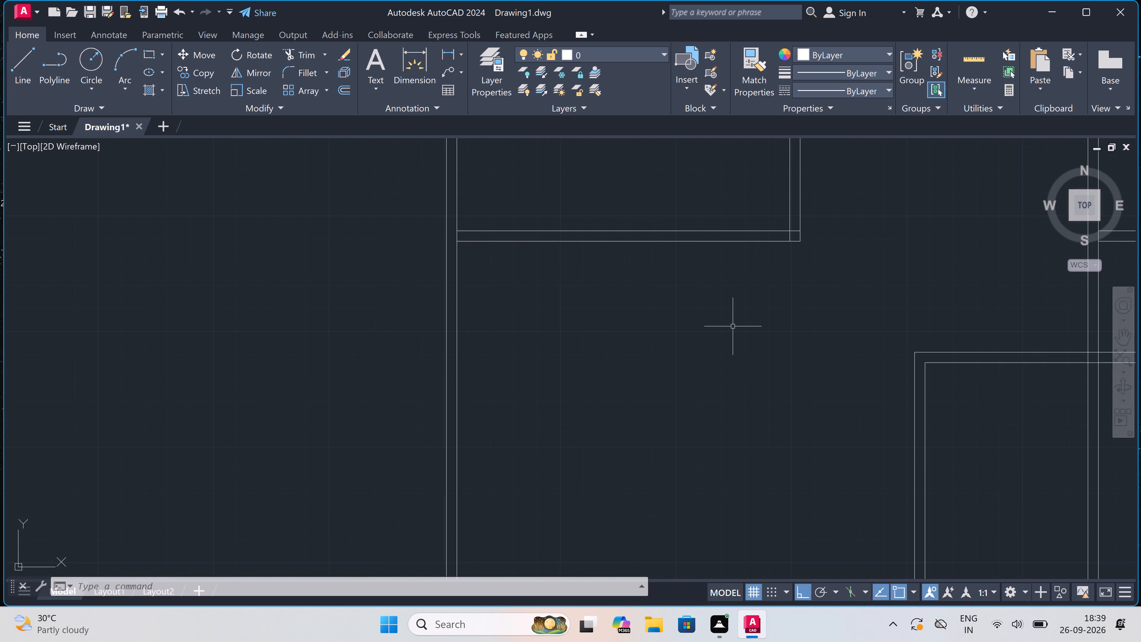
pyautogui.write('o')
pyautogui.press('space')
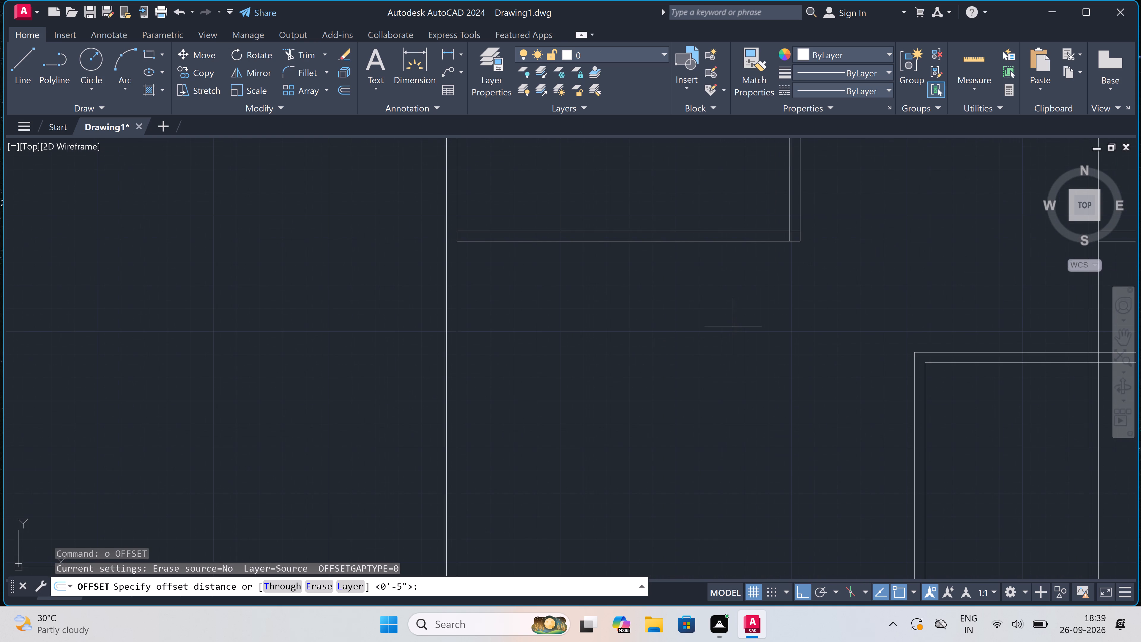
pyautogui.click(717, 243)
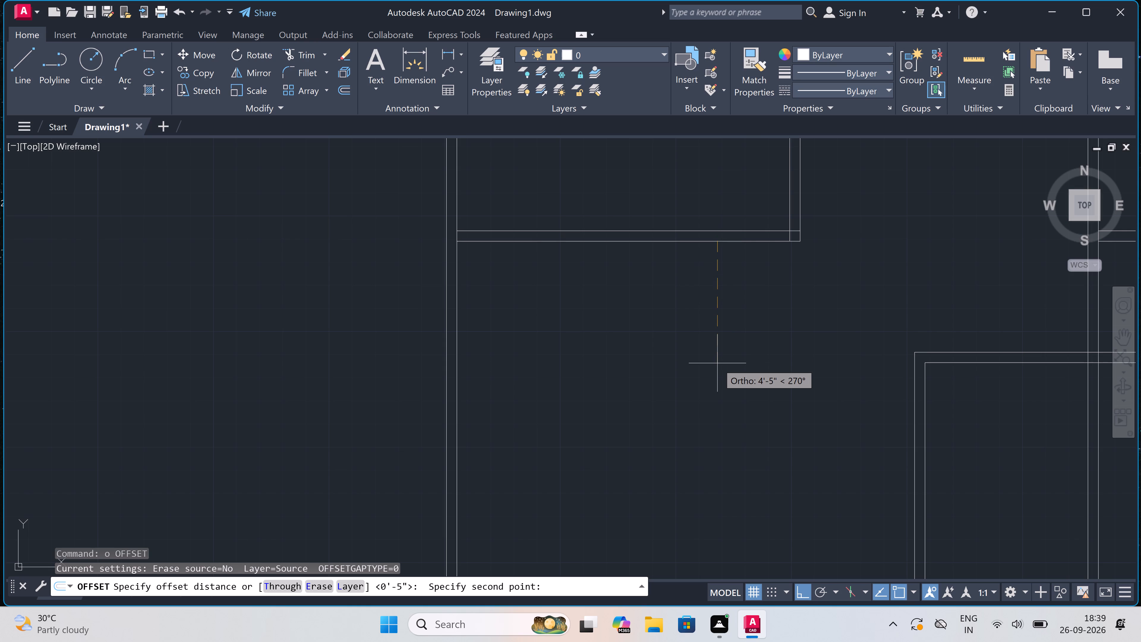
pyautogui.write('12')
pyautogui.press("'")
pyautogui.press('6')
pyautogui.write('"')
pyautogui.press('space')
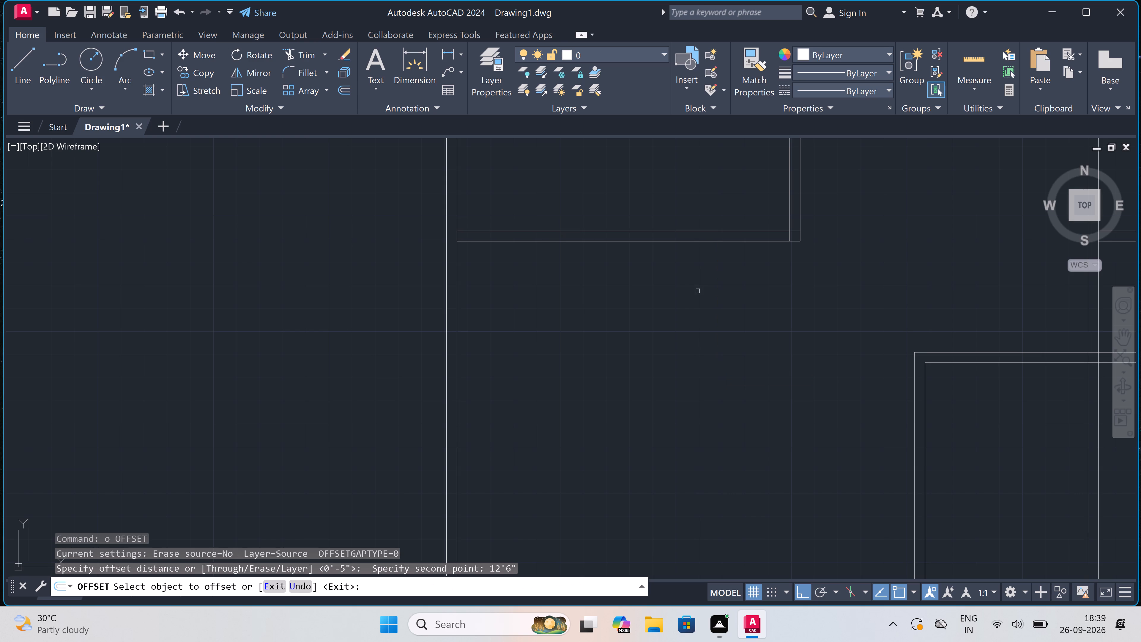
pyautogui.moveTo(666, 243); pyautogui.dragTo(662, 255)
pyautogui.click(654, 302)
pyautogui.scroll(-4, 654, 304)
pyautogui.scroll(3, 654, 325)
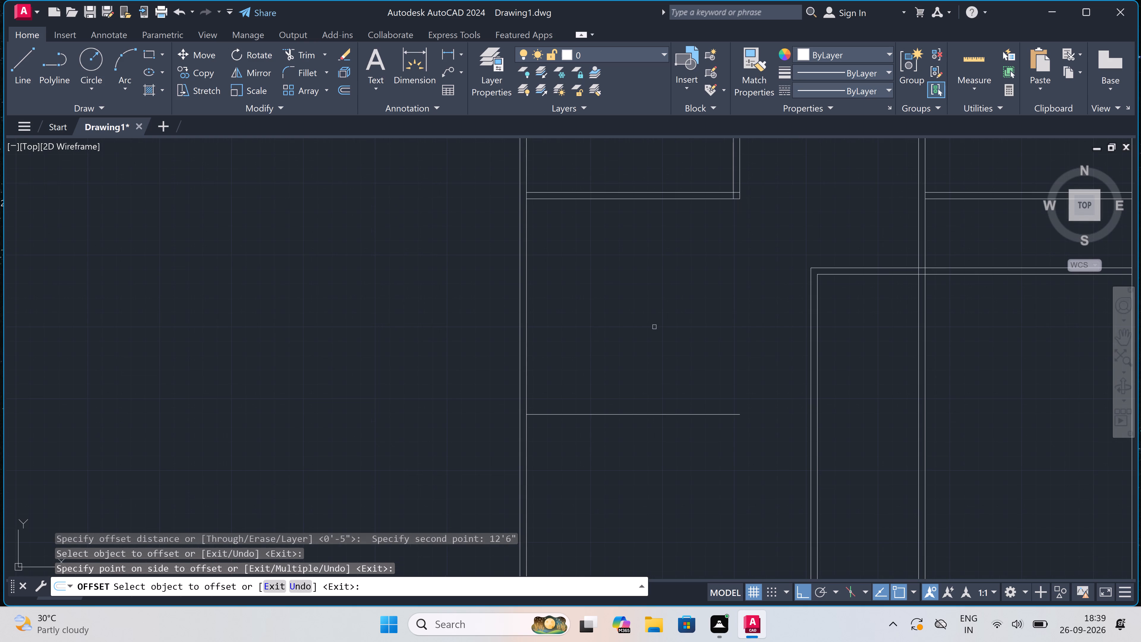
pyautogui.press('Escape')
# Offset the new horizontal line 4.5" downward to form the wall thickness.
pyautogui.press('space')
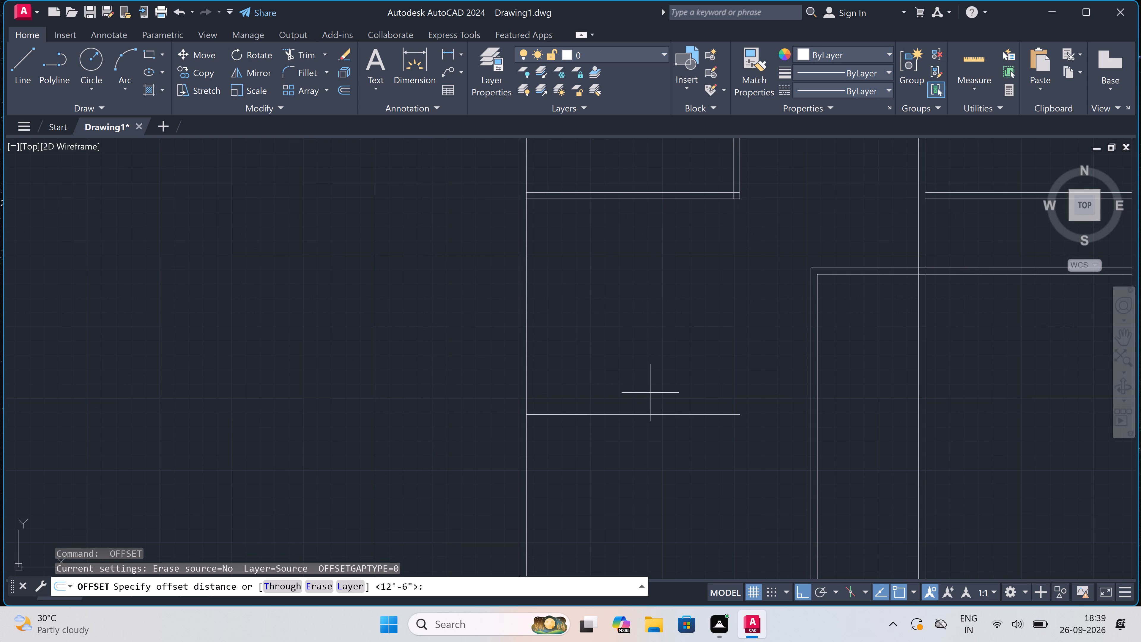
pyautogui.moveTo(650, 411); pyautogui.dragTo(651, 420)
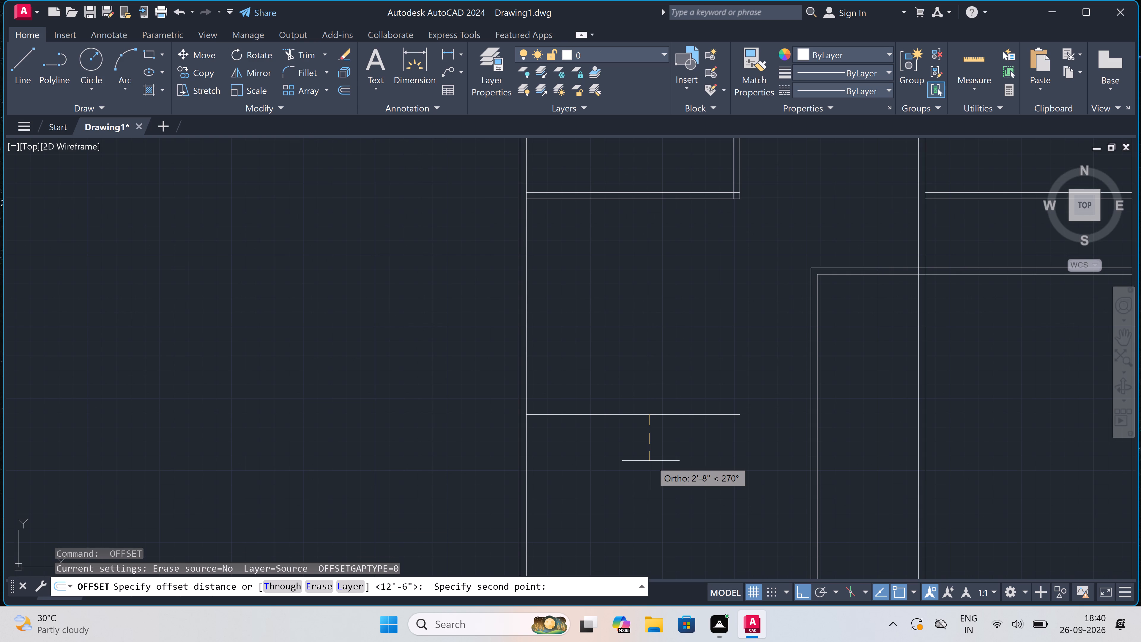
pyautogui.press('4')
pyautogui.press('.')
pyautogui.press('5')
pyautogui.write('"')
pyautogui.press('space')
pyautogui.click(657, 415)
pyautogui.moveTo(656, 435); pyautogui.dragTo(658, 438)
pyautogui.press('Escape')
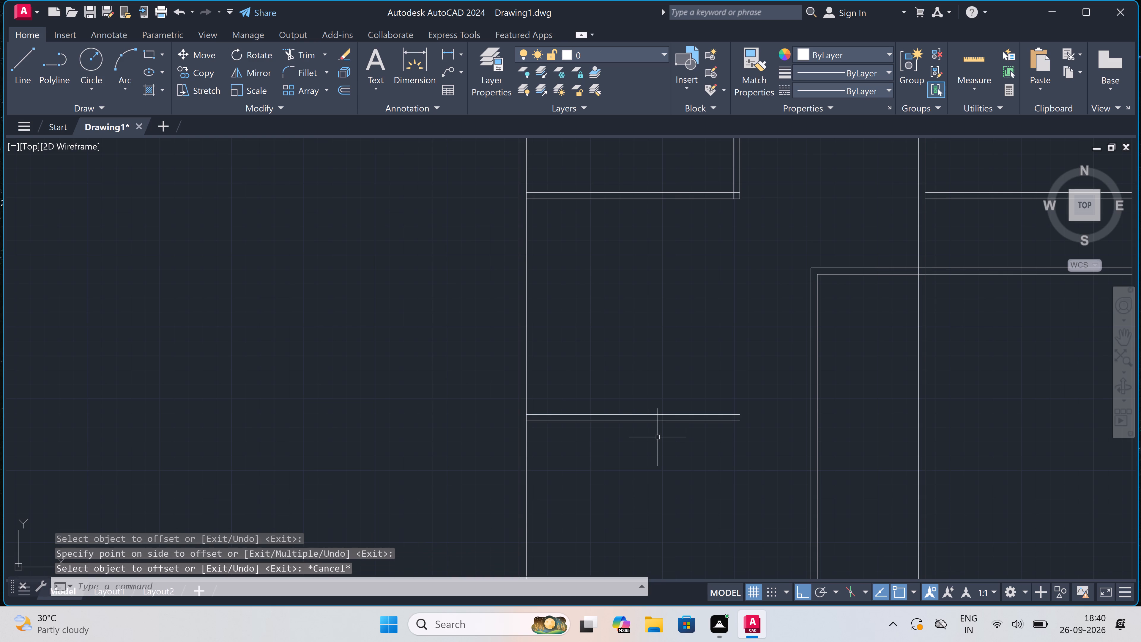
# Extend both lines of the new horizontal wall to the near face of the long vertical wall below the passage.
pyautogui.write('ex')
pyautogui.press('space')
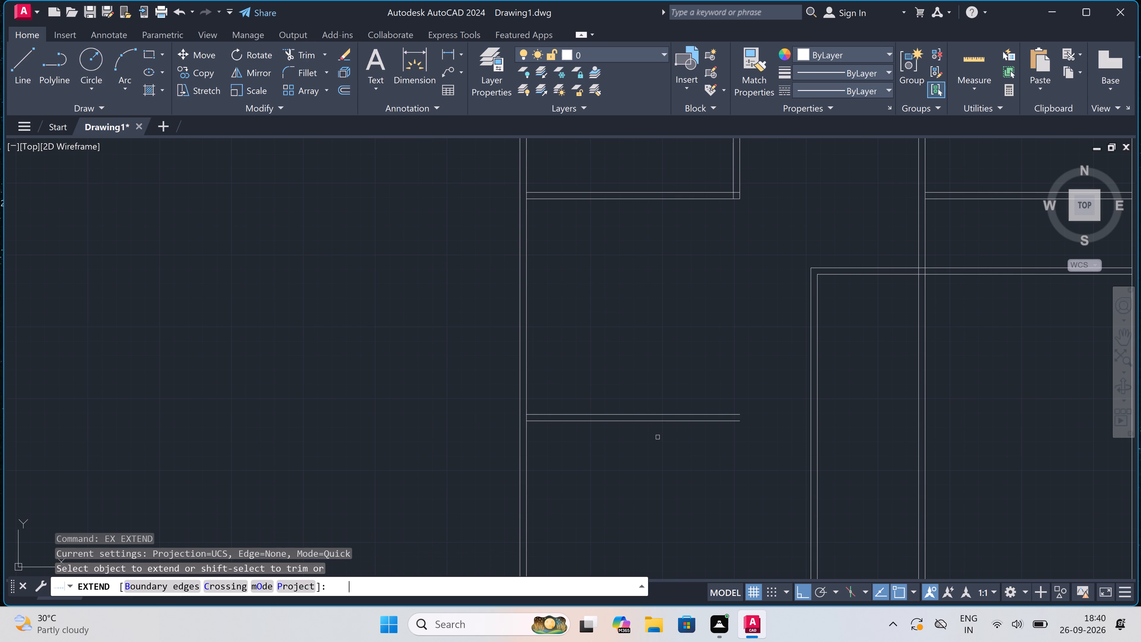
pyautogui.click(643, 381)
pyautogui.click(646, 456)
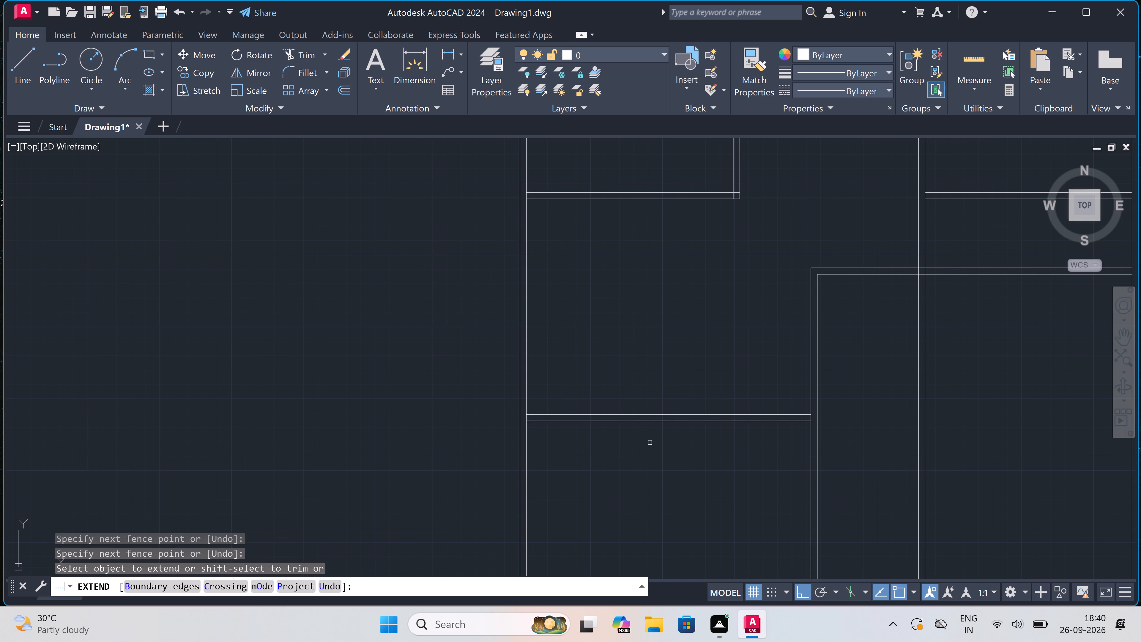
pyautogui.scroll(-2, 650, 440)
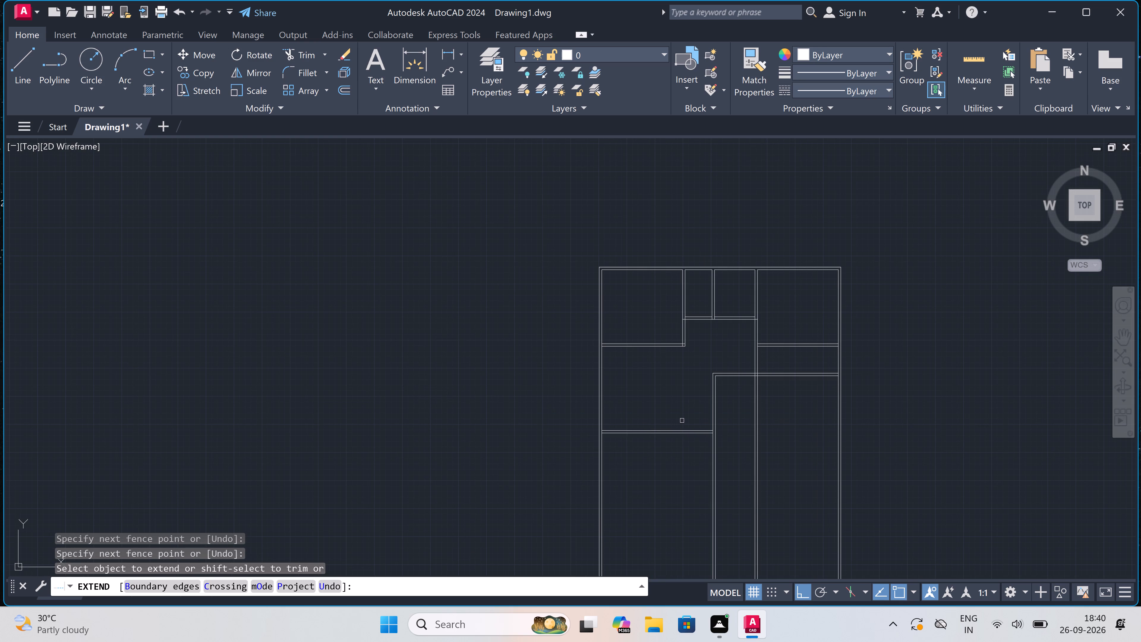
pyautogui.scroll(2, 726, 378)
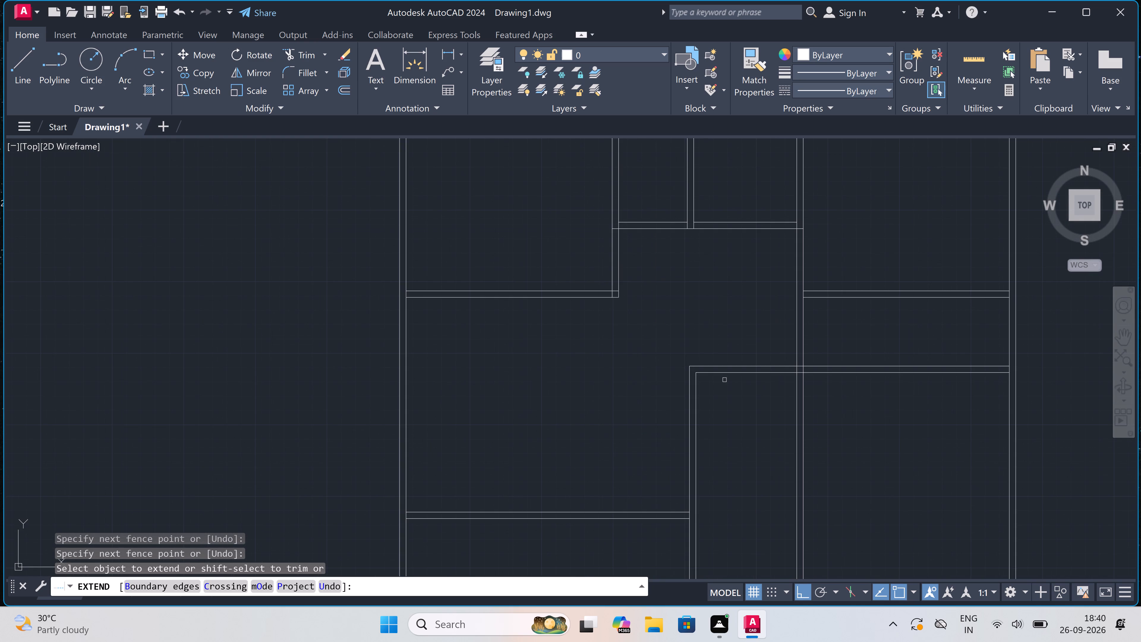
pyautogui.press('Escape')
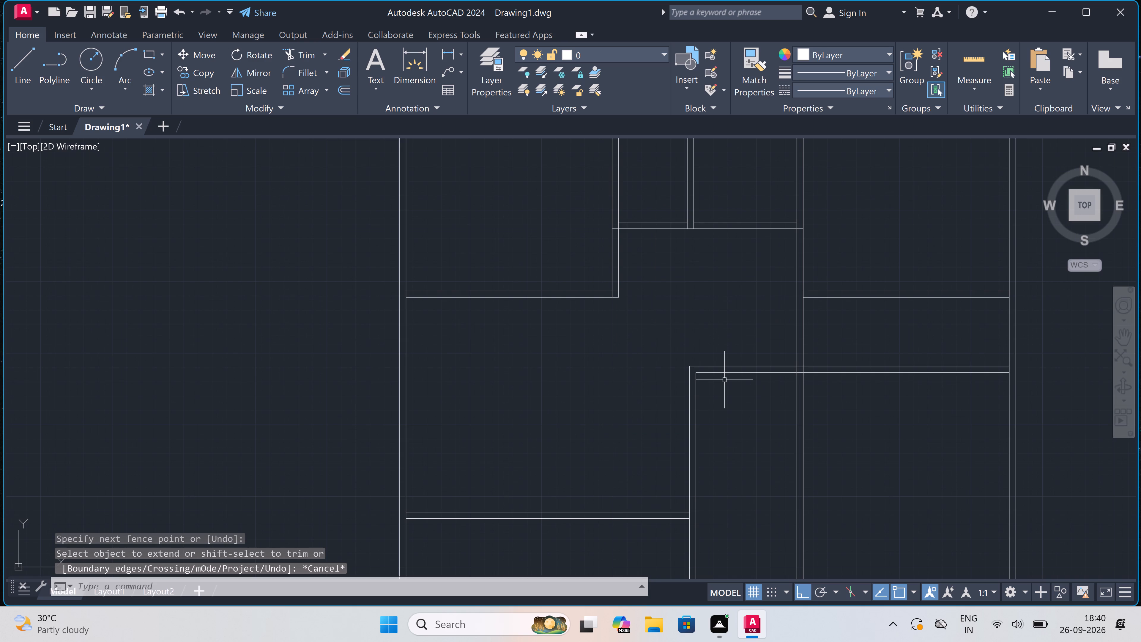
# Trim the upper vertical wall's lines below the passage's lower wall and inside that wall's thickness.
pyautogui.write('tr')
pyautogui.press('space')
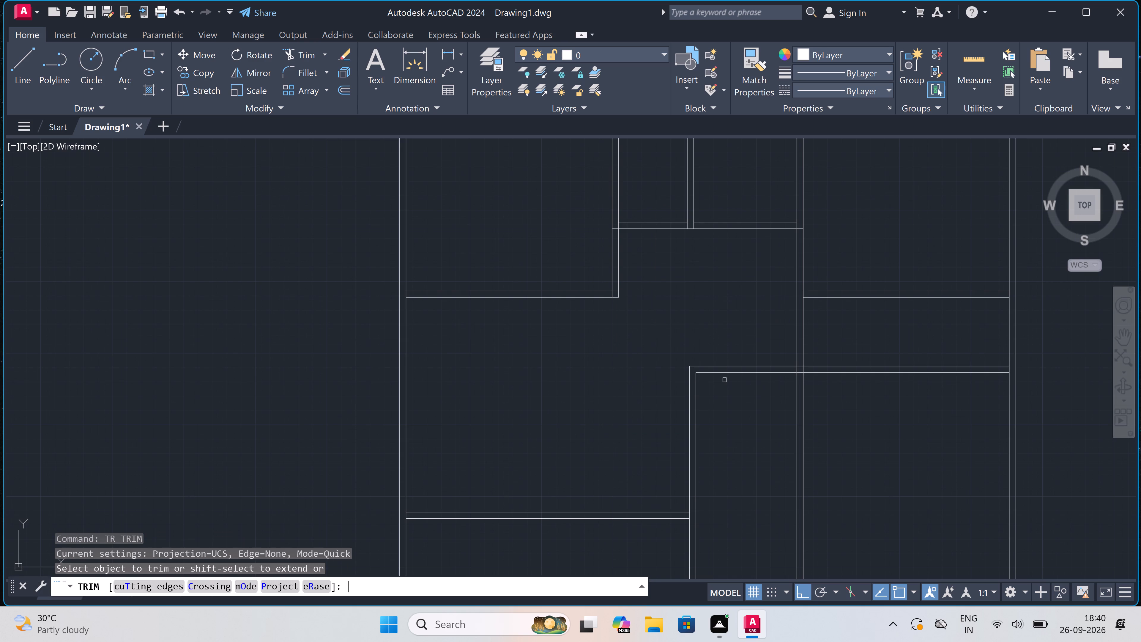
pyautogui.scroll(-2, 724, 380)
pyautogui.scroll(1, 755, 421)
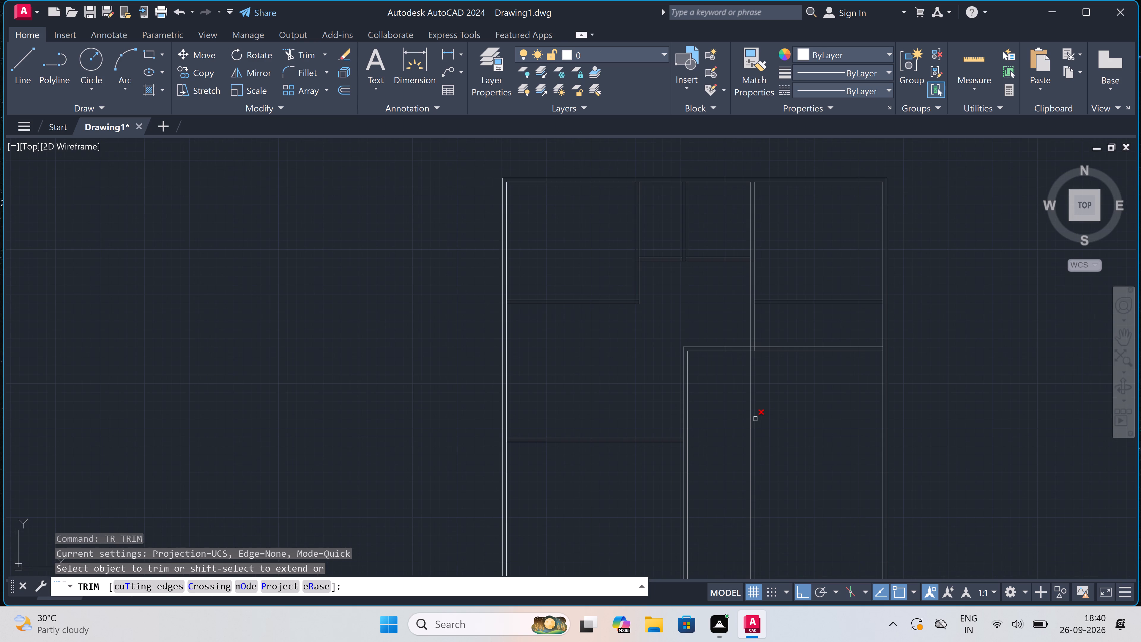
pyautogui.click(758, 416)
pyautogui.click(734, 416)
pyautogui.scroll(3, 755, 356)
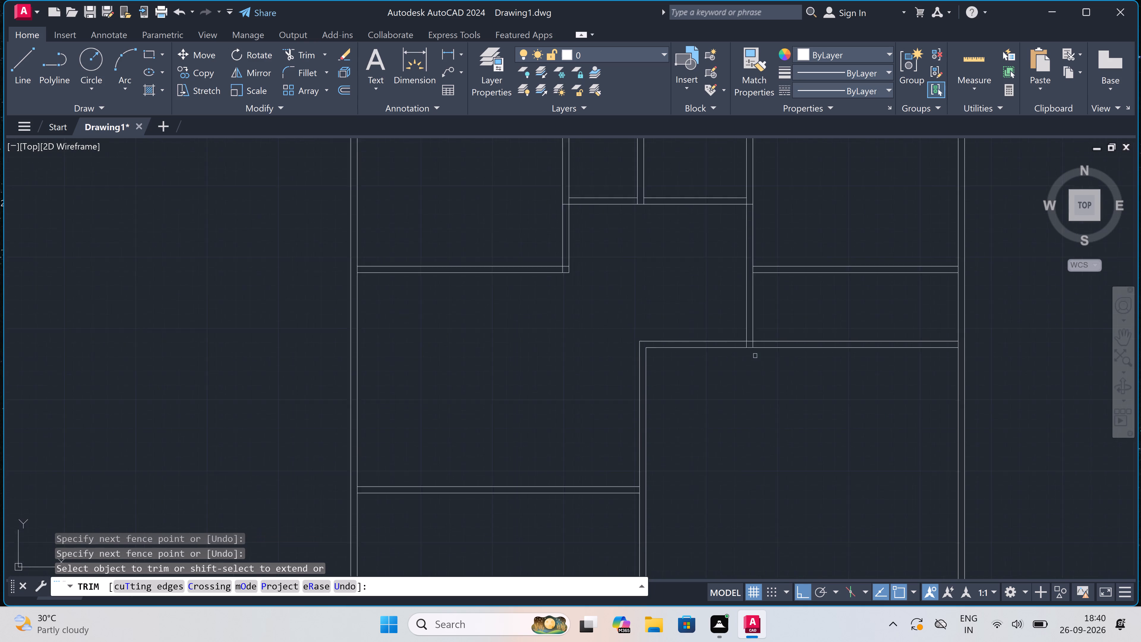
pyautogui.click(751, 327)
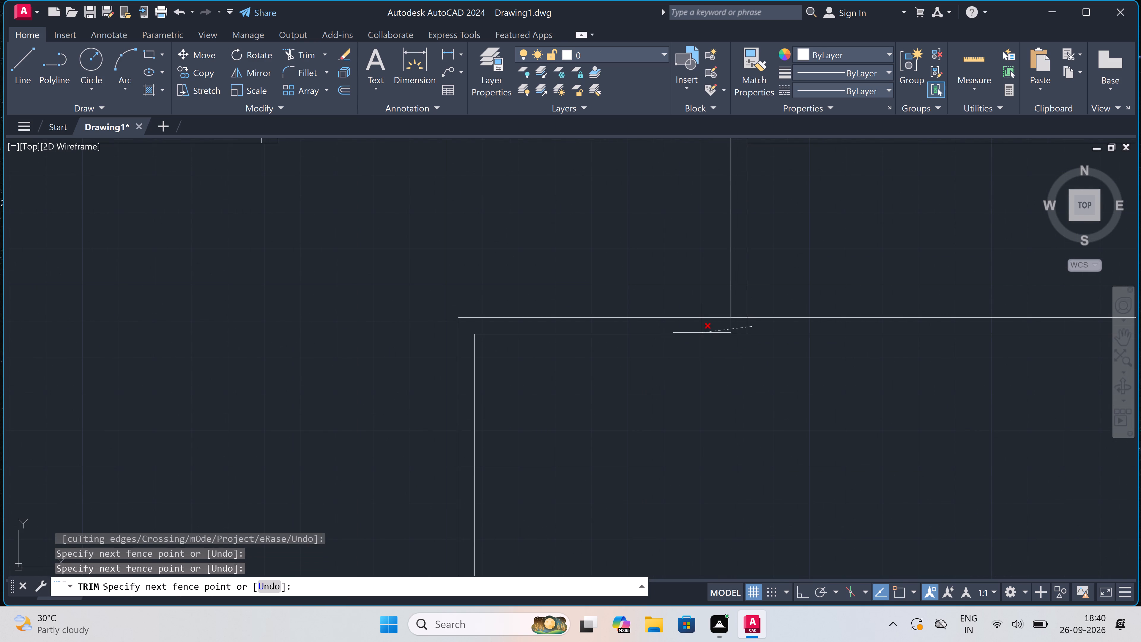
pyautogui.click(702, 330)
pyautogui.scroll(-3, 702, 330)
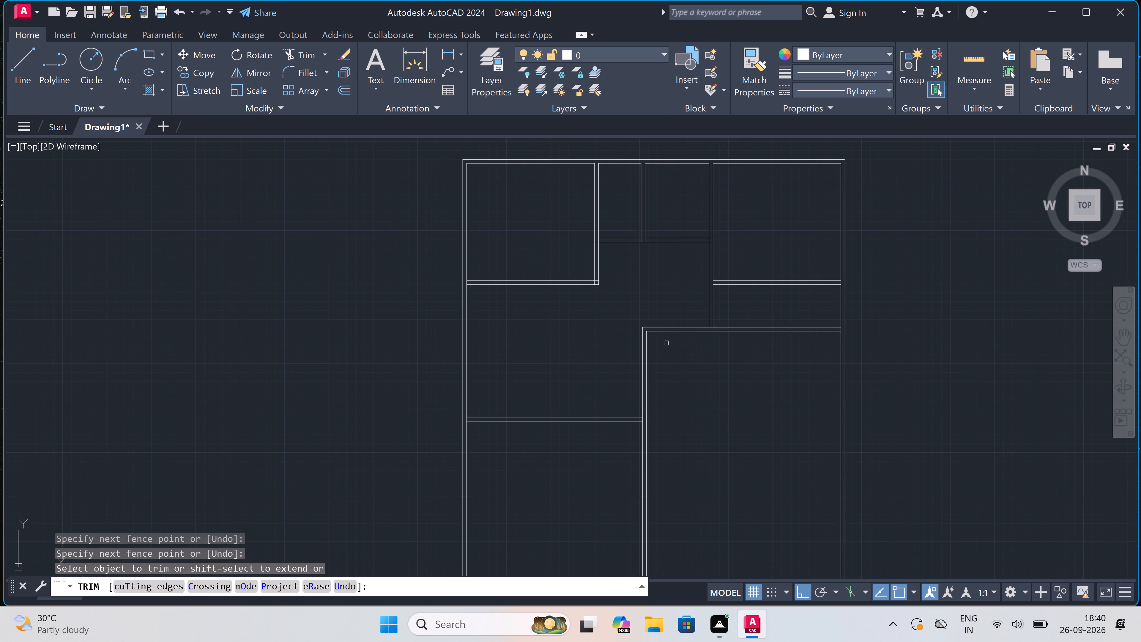
pyautogui.scroll(2, 654, 325)
pyautogui.scroll(3, 648, 371)
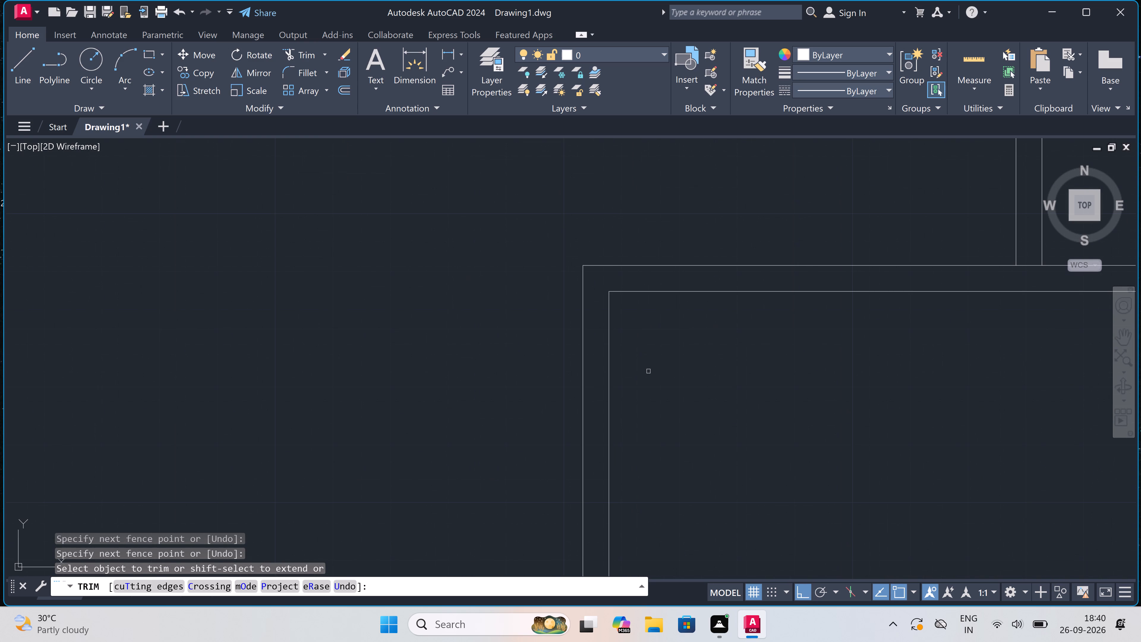
pyautogui.press('Escape')
# Draw a door jamb line across the vertical wall just below the passage corner, continuing from its midpoint 2" down and 3' left.
pyautogui.write('l')
pyautogui.press('space')
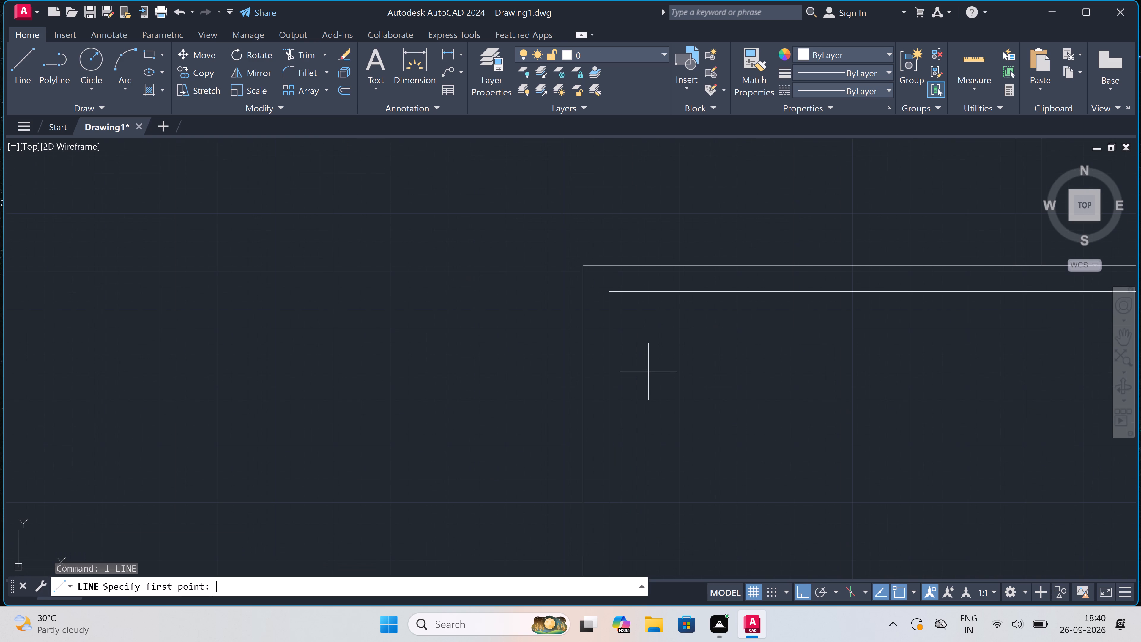
pyautogui.click(607, 322)
pyautogui.click(585, 318)
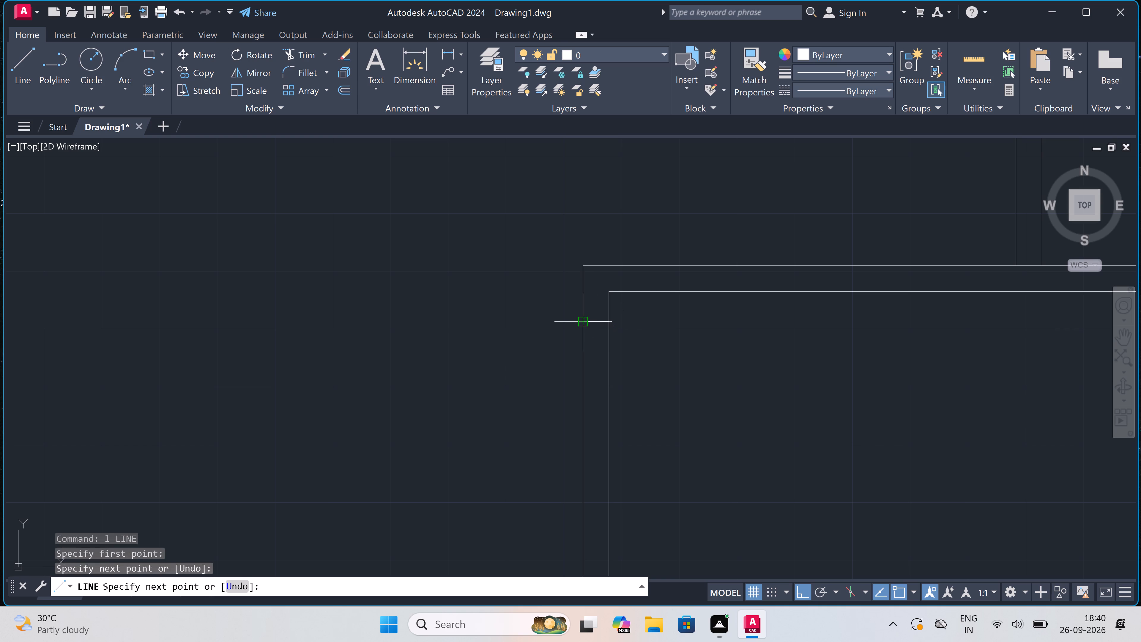
pyautogui.doubleClick(594, 322)
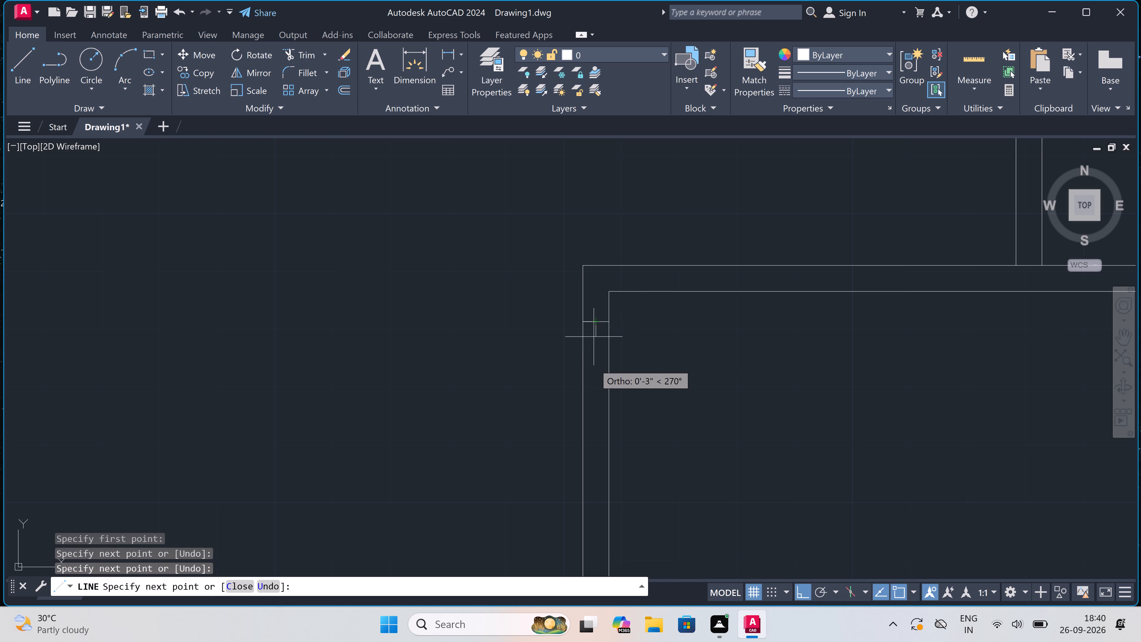
pyautogui.press('2')
pyautogui.write('"')
pyautogui.press('space')
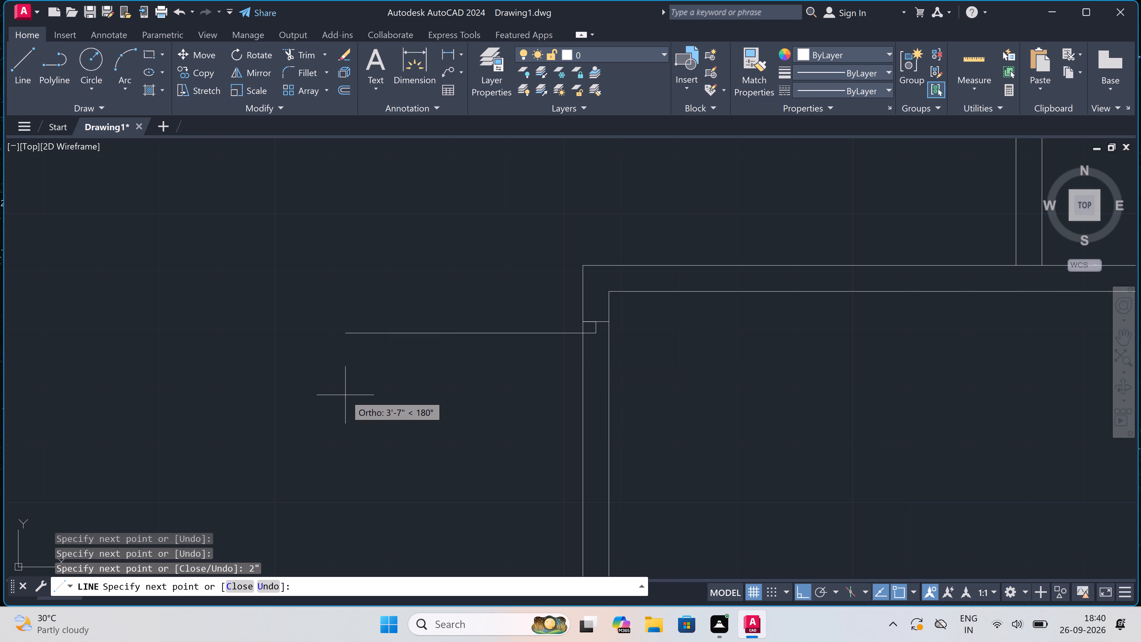
pyautogui.write("3'")
pyautogui.press('space')
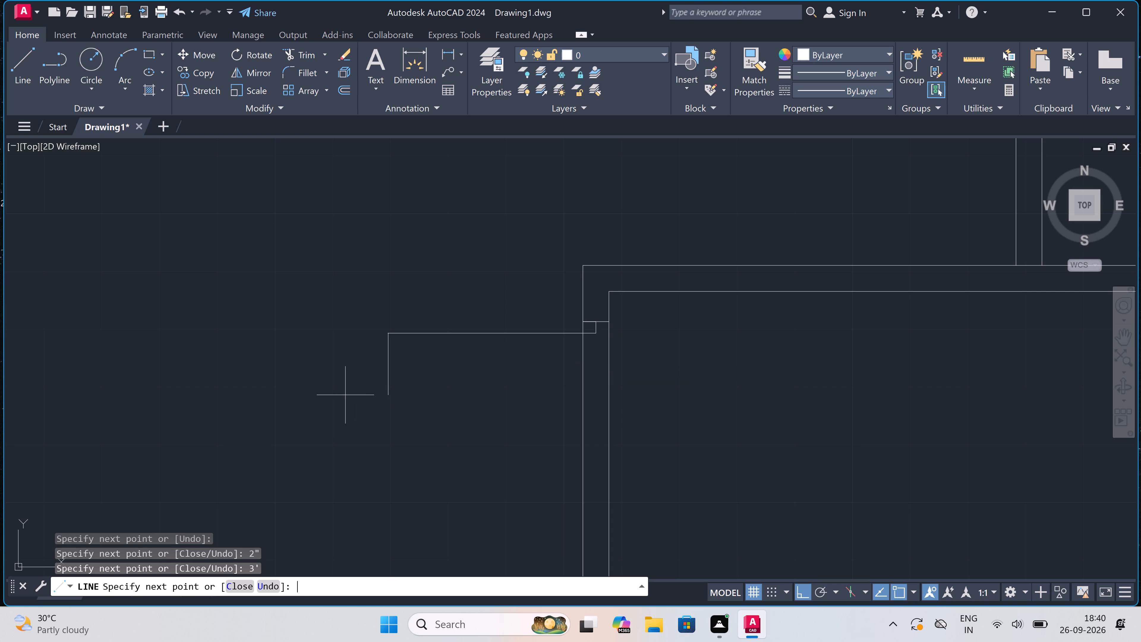
pyautogui.press('Escape')
# Draw the opposite jamb line across the same wall below the door leaf, with a 2" stub upward from its midpoint.
pyautogui.press('space')
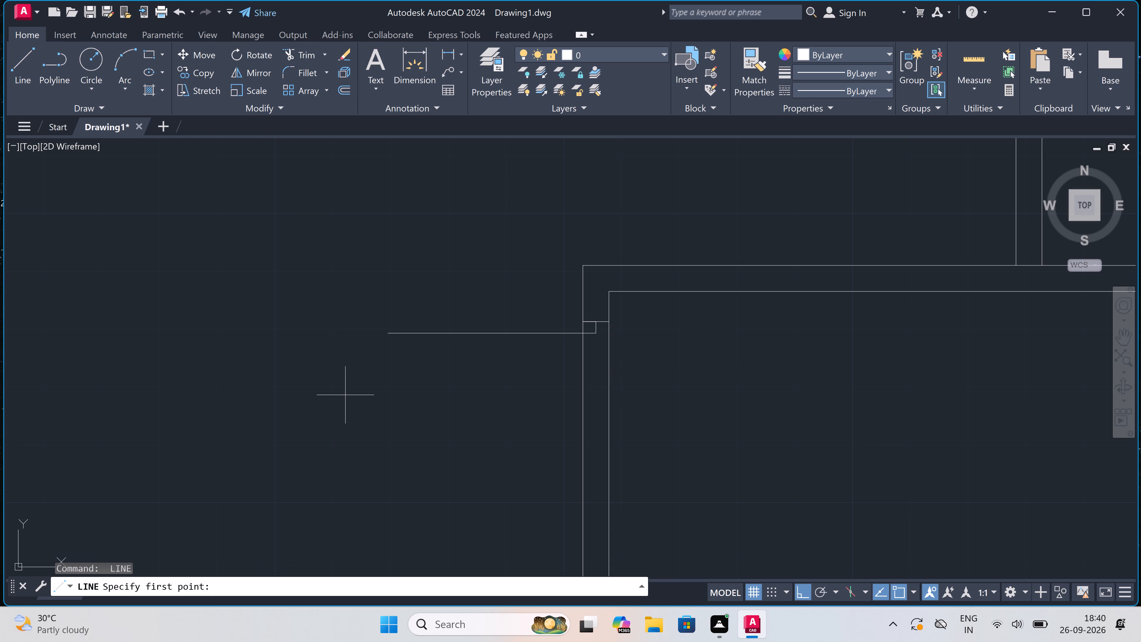
pyautogui.click(582, 531)
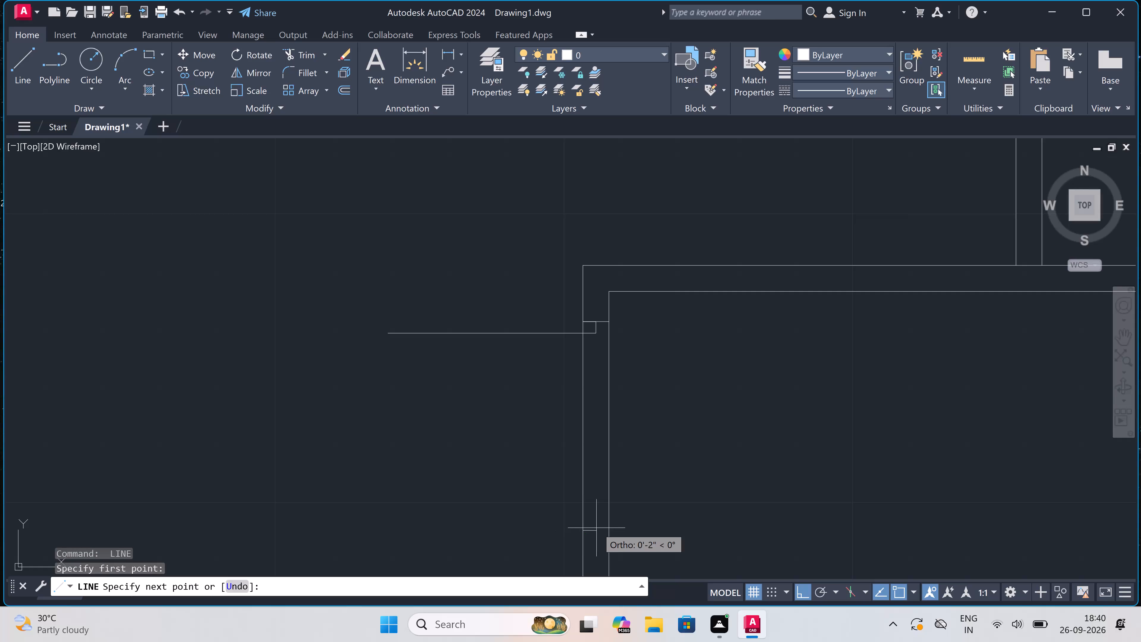
pyautogui.click(608, 531)
pyautogui.click(596, 532)
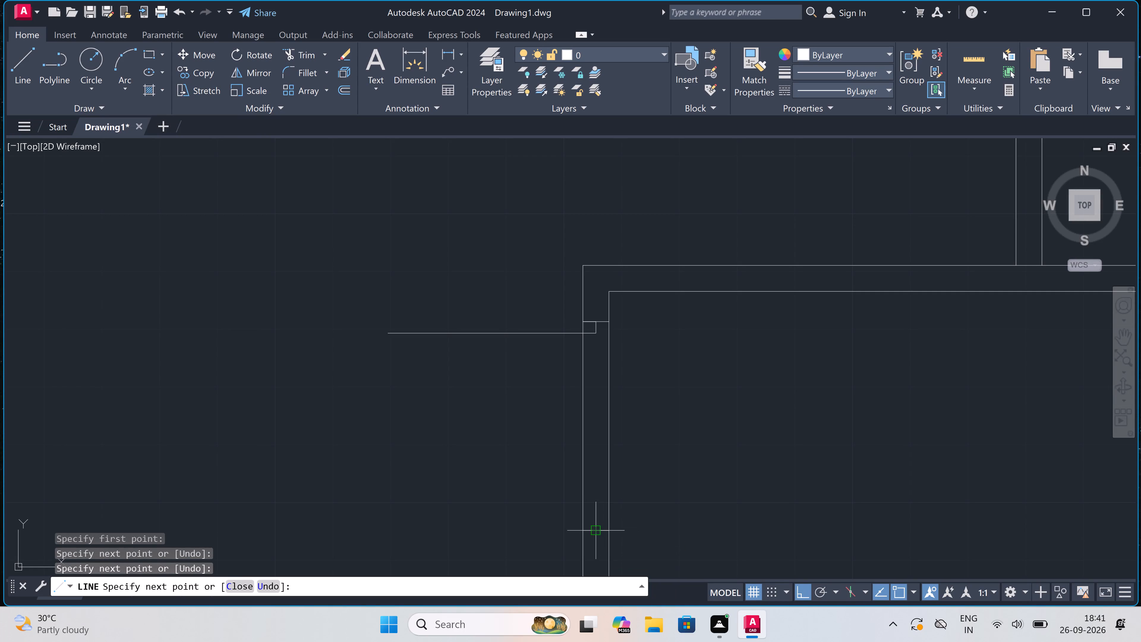
pyautogui.press('2')
pyautogui.write('"')
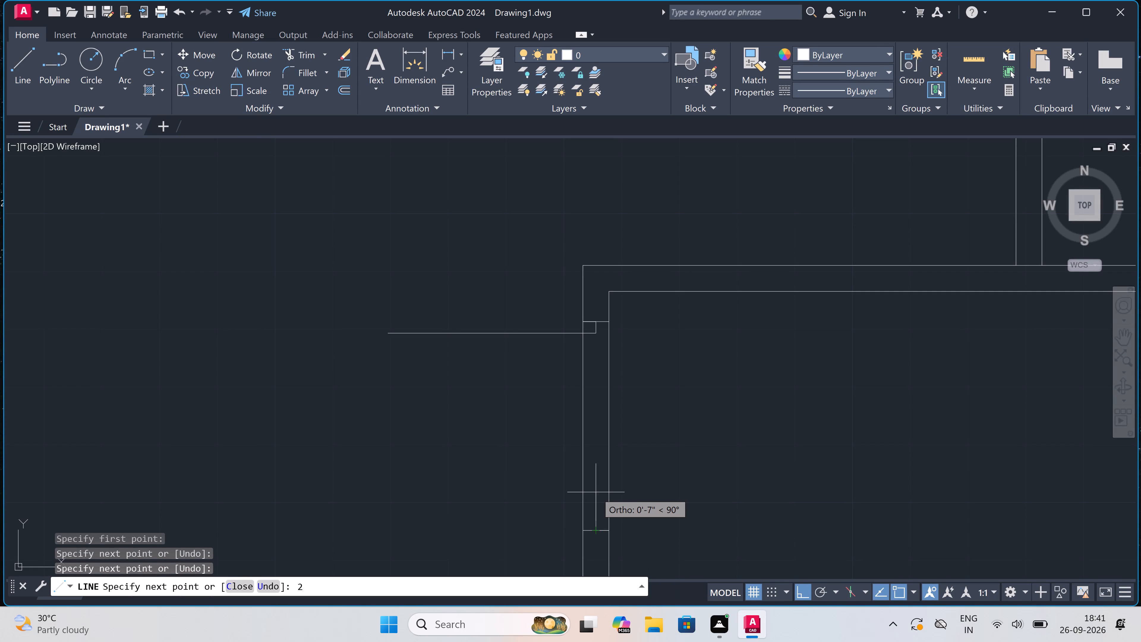
pyautogui.press('space')
pyautogui.press('Escape')
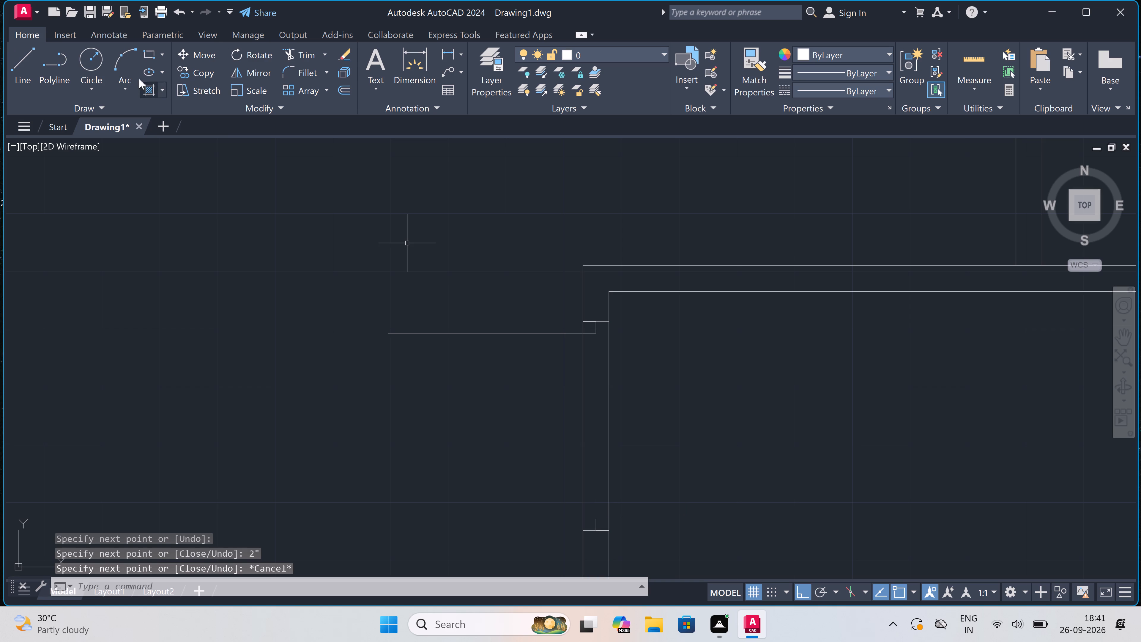
# Draw the door swing with a Start, End, Direction arc from the leaf's outer end to the lower jamb stub, tangent downward.
pyautogui.click(122, 82)
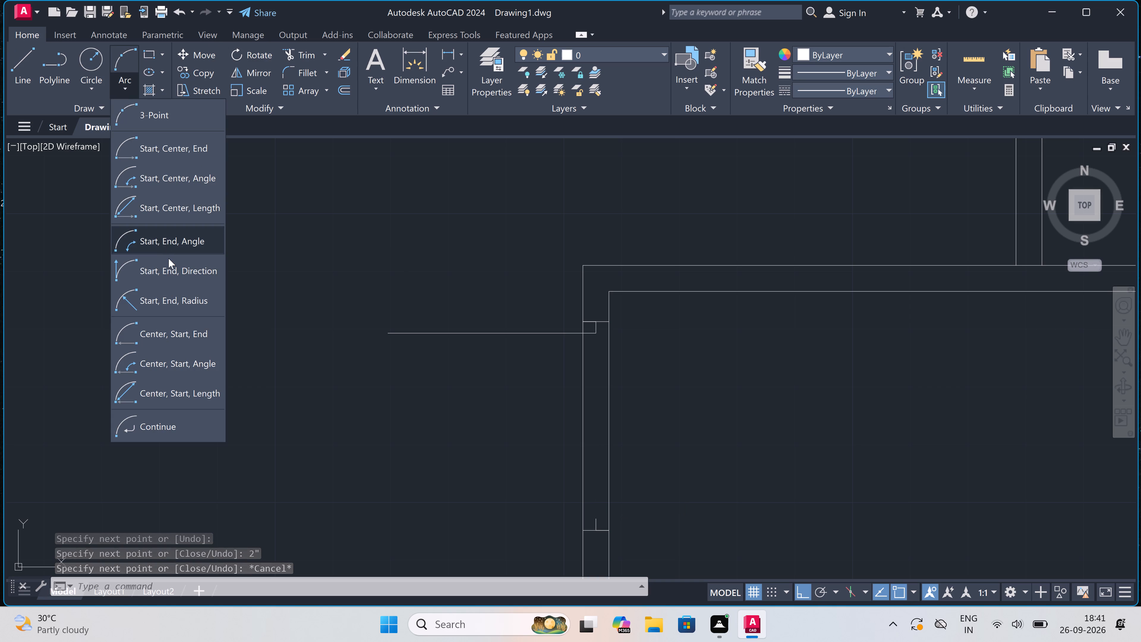
pyautogui.click(171, 268)
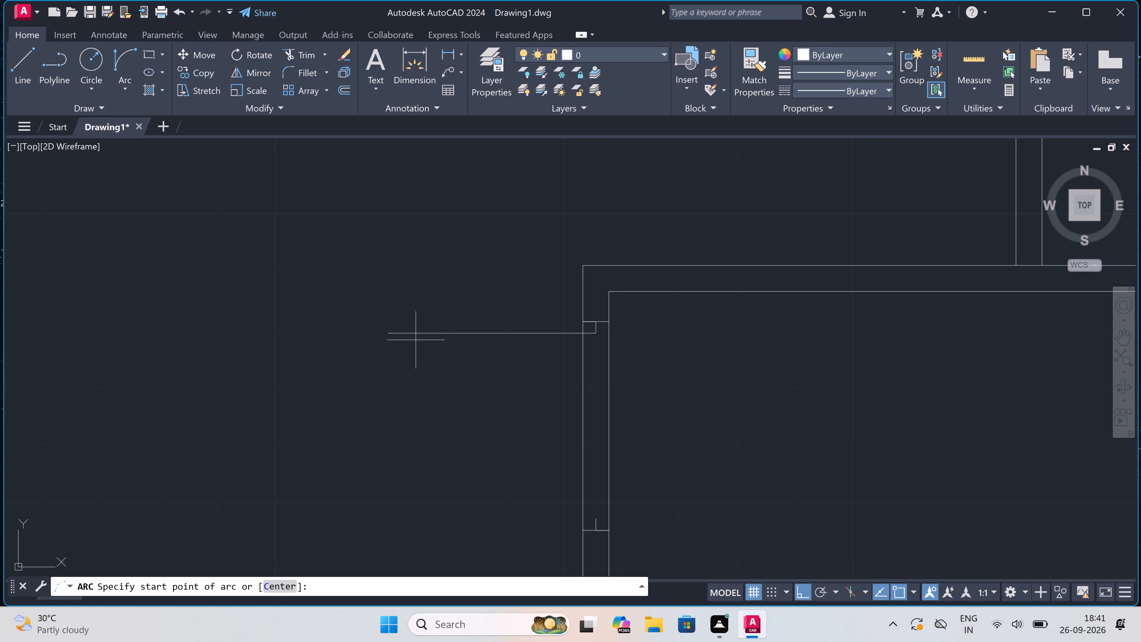
pyautogui.click(390, 332)
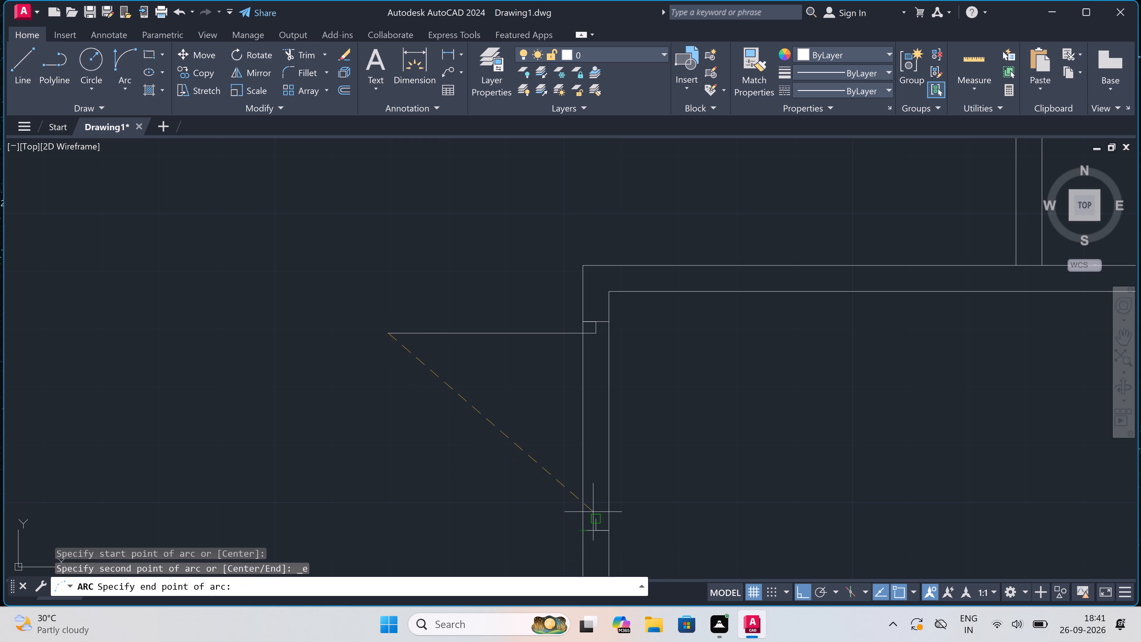
pyautogui.click(595, 520)
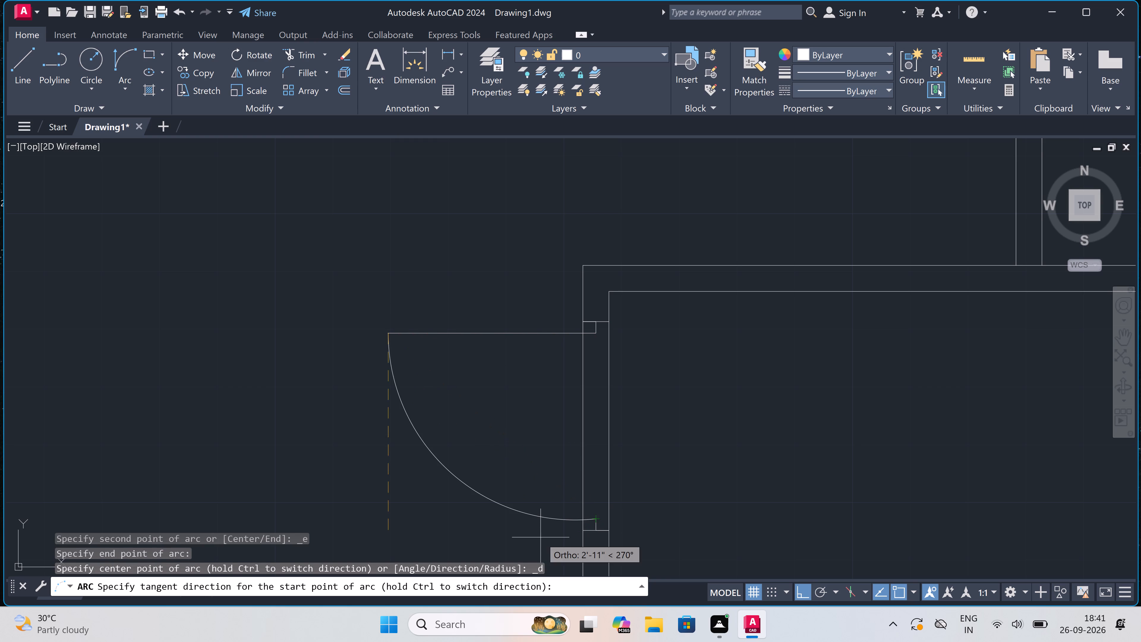
pyautogui.click(540, 537)
# Trim both faces of the vertical wall between the two jamb lines to open the doorway.
pyautogui.scroll(-6, 549, 405)
pyautogui.scroll(4, 572, 433)
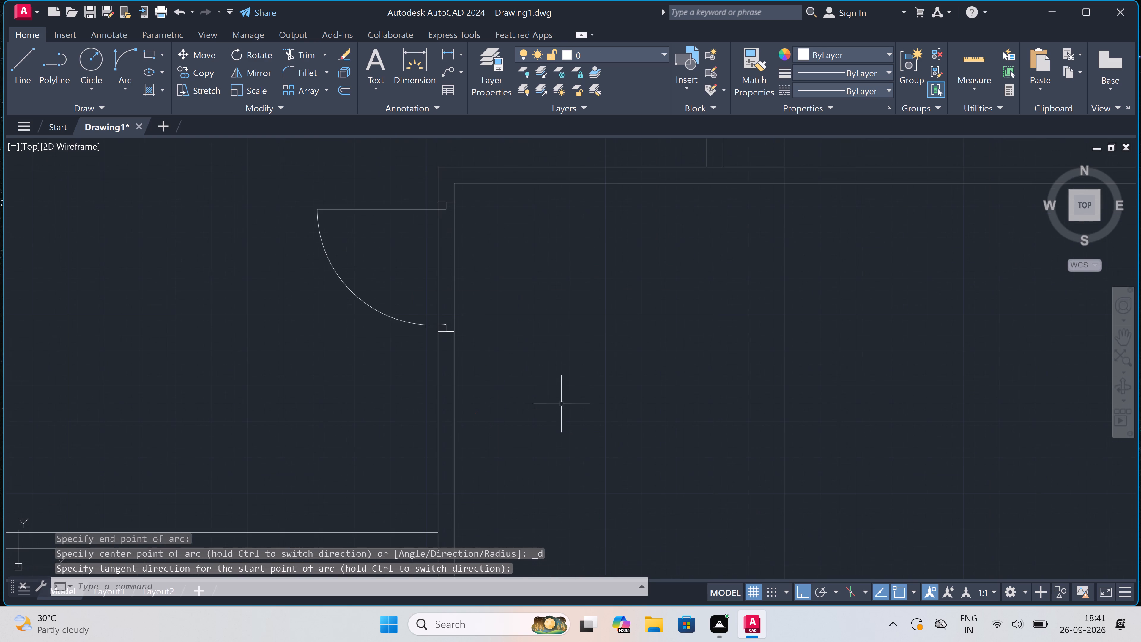
pyautogui.write('tr')
pyautogui.press('space')
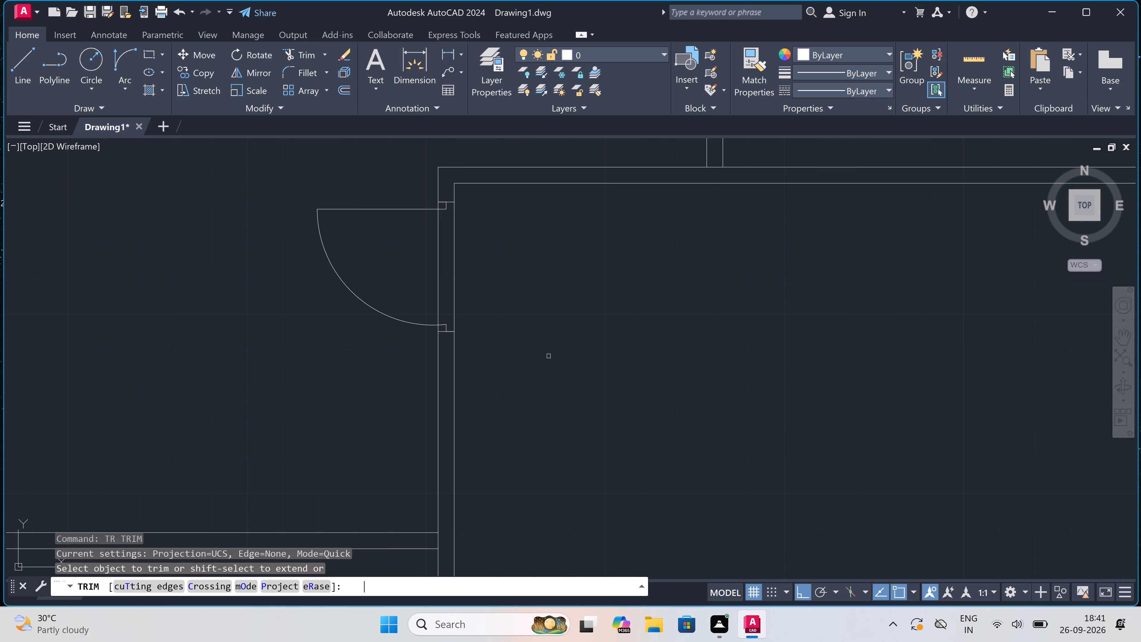
pyautogui.click(423, 245)
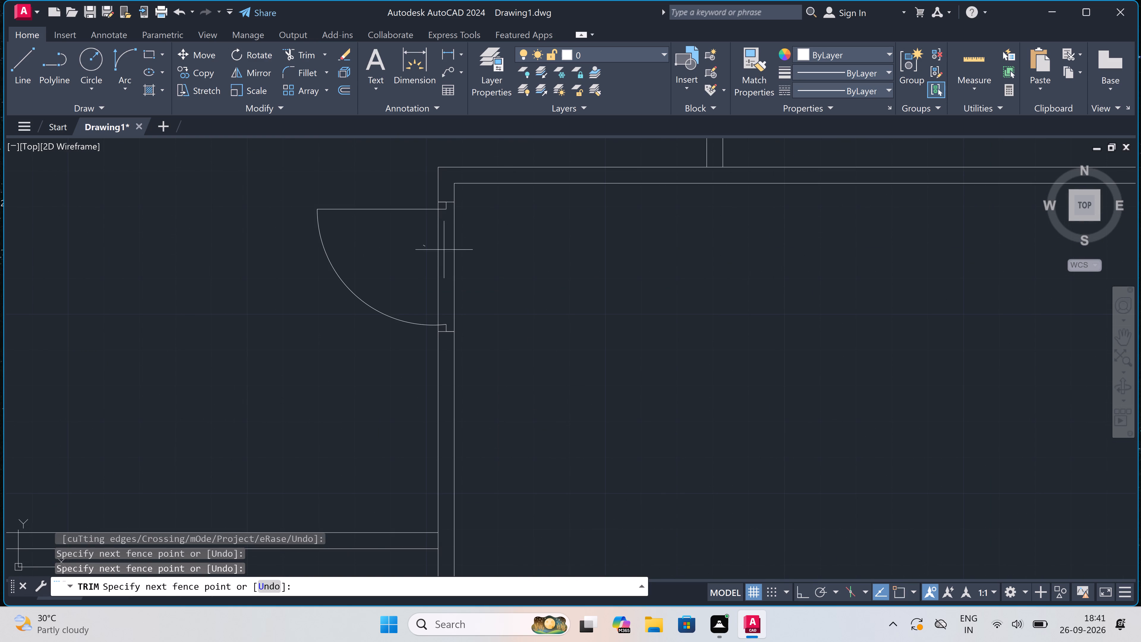
pyautogui.click(564, 267)
pyautogui.scroll(-6, 550, 299)
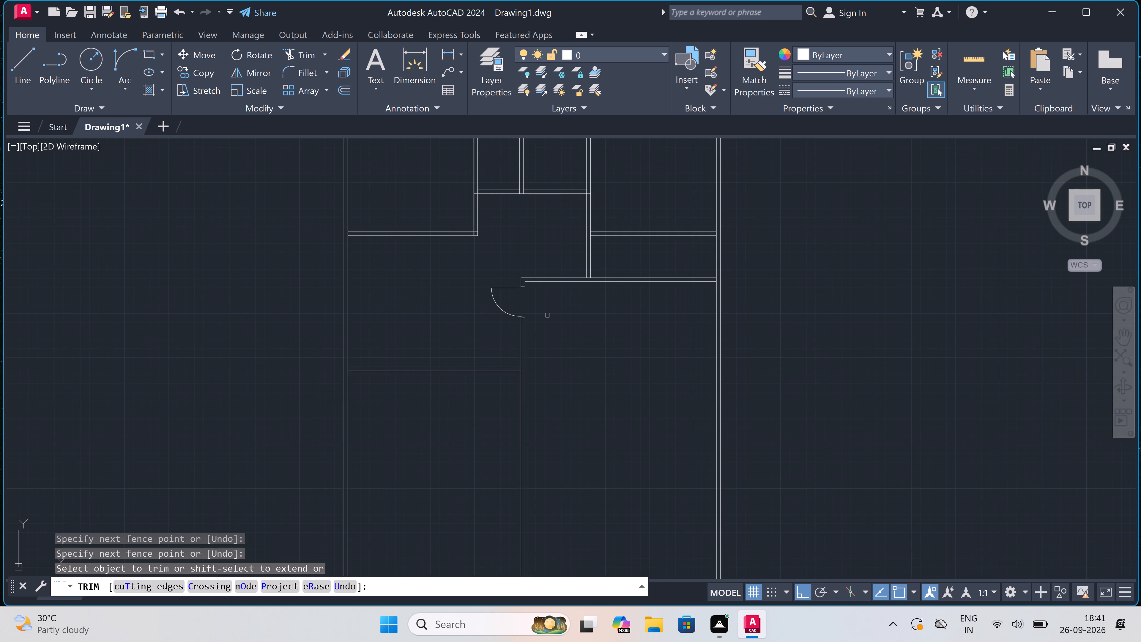
pyautogui.scroll(-1, 549, 315)
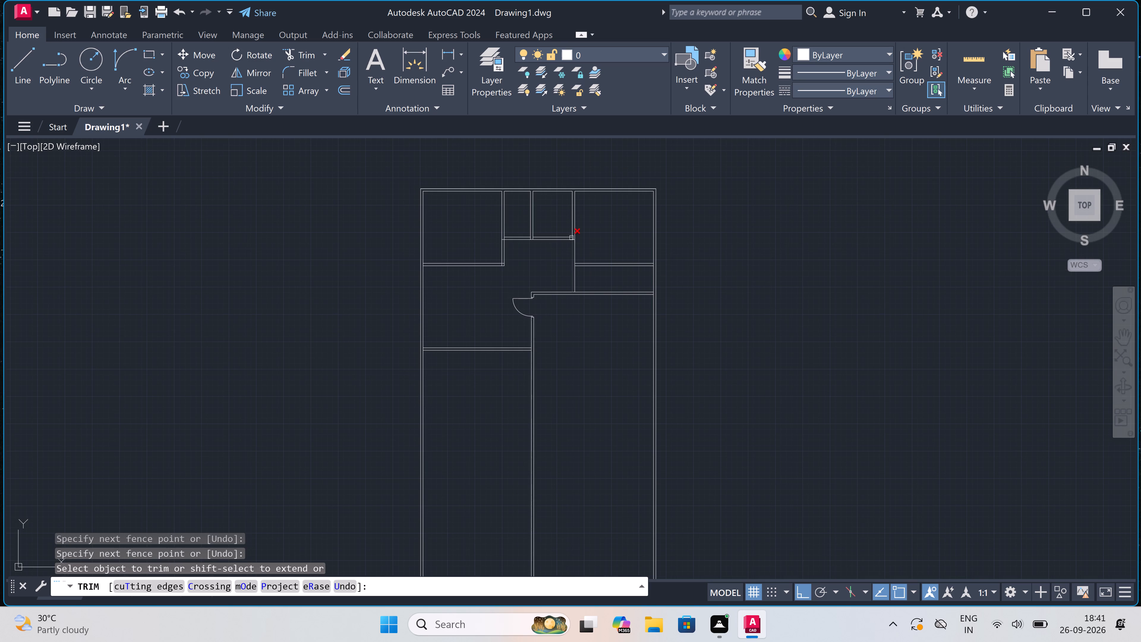
pyautogui.scroll(3, 576, 241)
pyautogui.press('Escape')
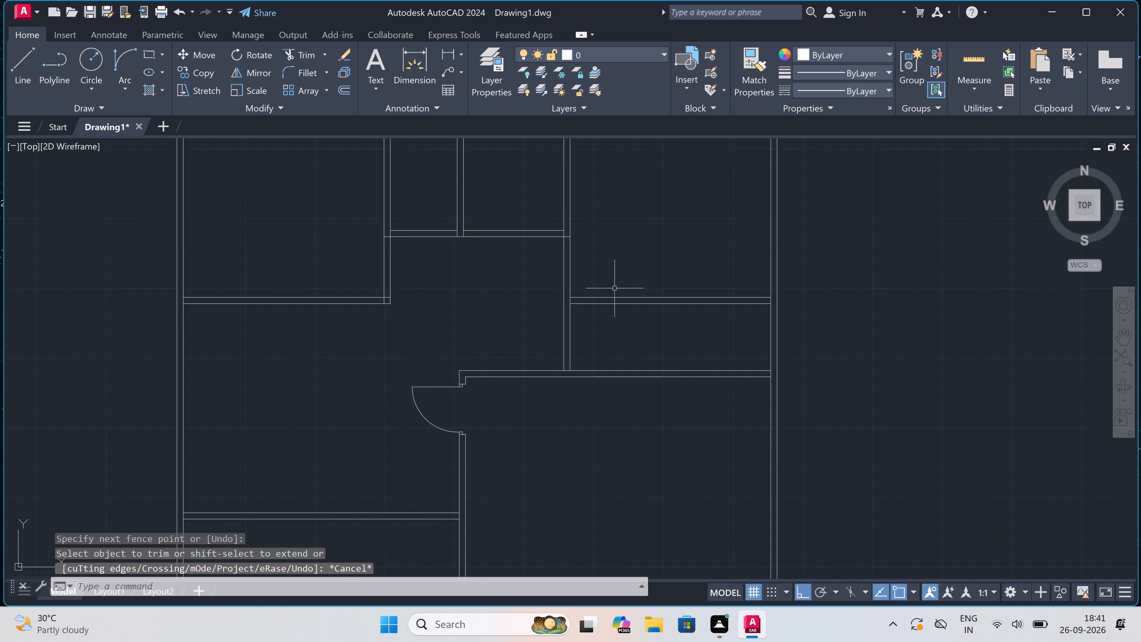
# Draw a 4.5" partition wall down to the passage wall, starting 8' from the right outer wall along the horizontal wall's lower face.
pyautogui.scroll(2, 630, 301)
pyautogui.write('l')
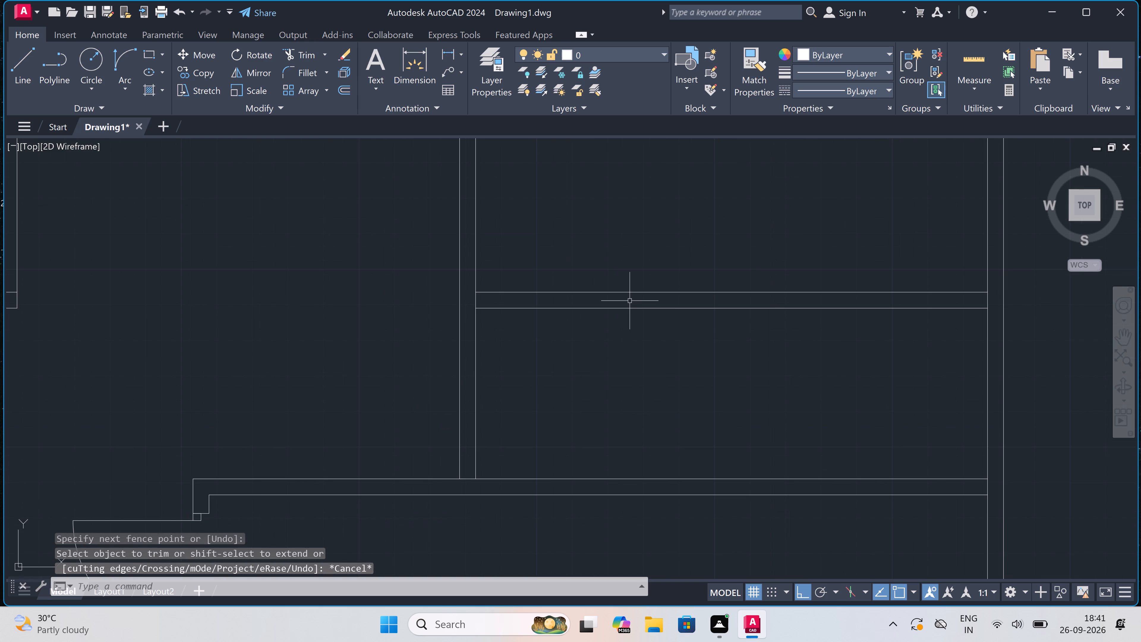
pyautogui.press('space')
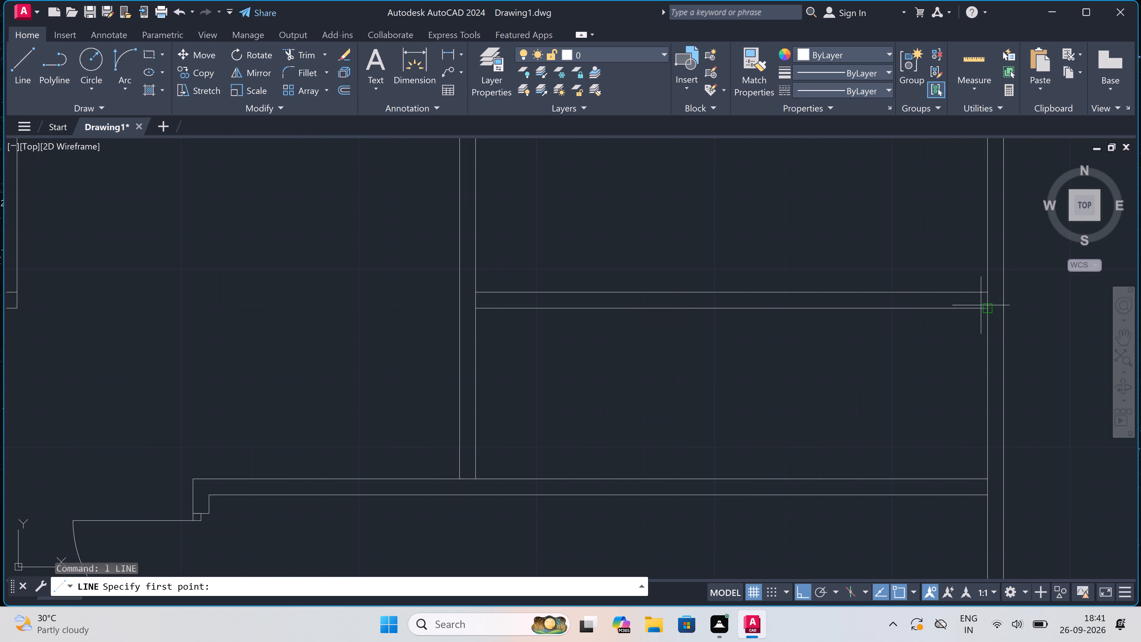
pyautogui.click(990, 311)
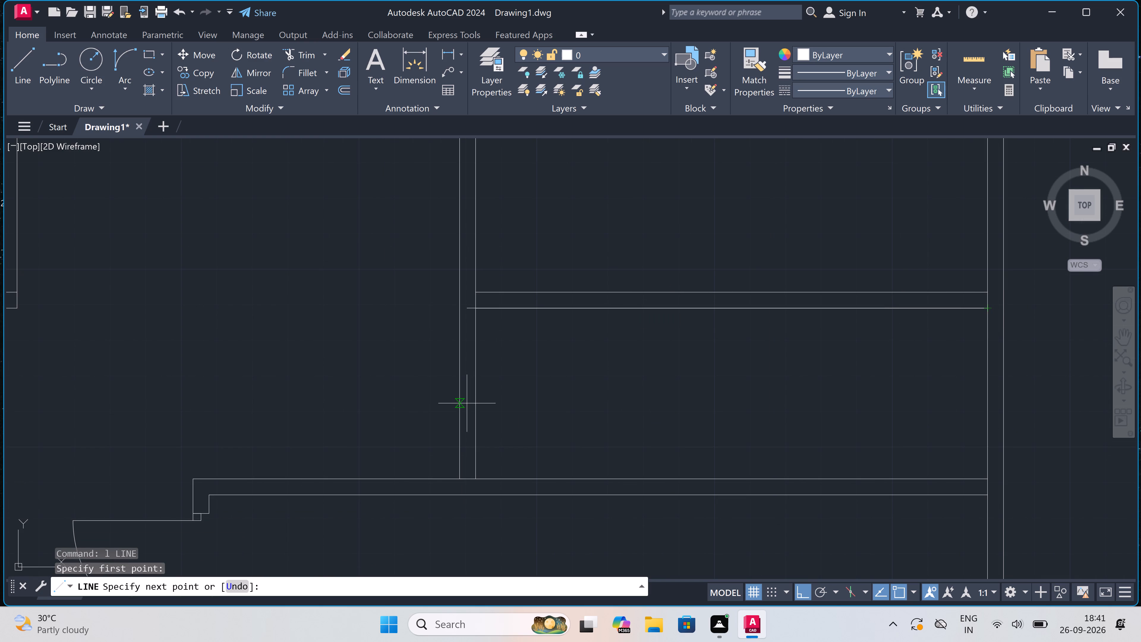
pyautogui.write("8'")
pyautogui.press('space')
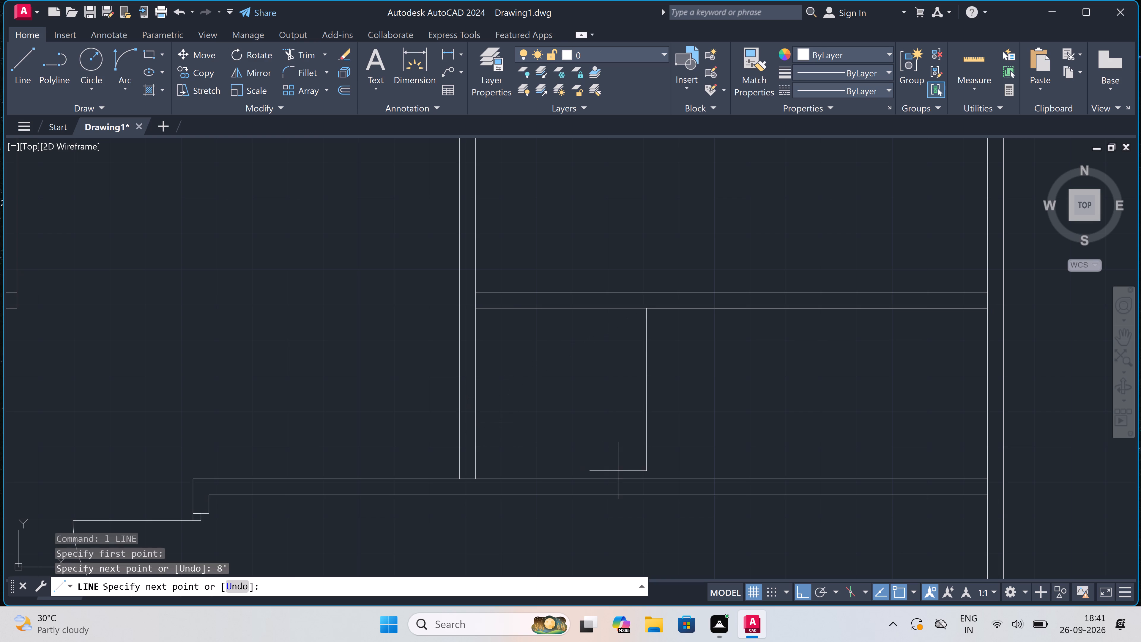
pyautogui.click(648, 479)
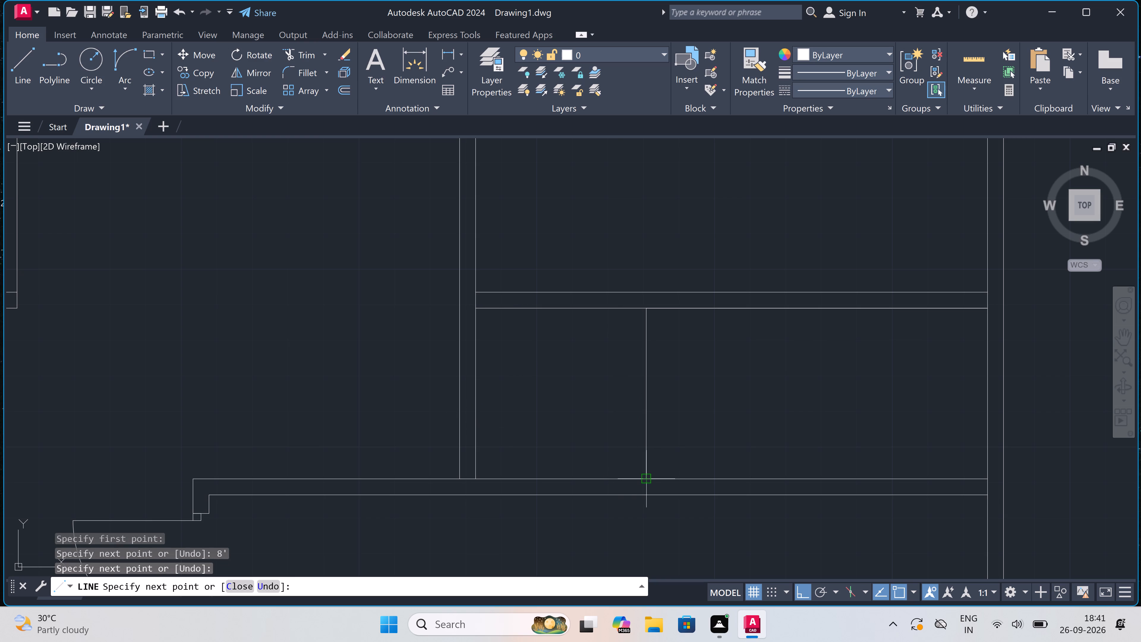
pyautogui.write('4.')
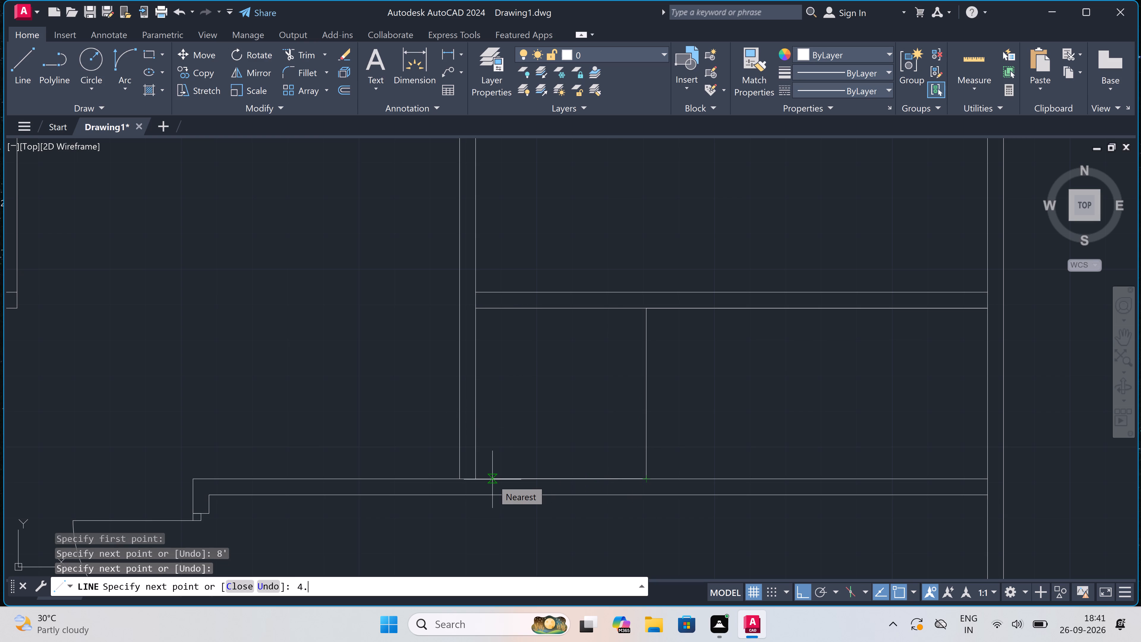
pyautogui.press('5')
pyautogui.hotkey('shift', '"')
pyautogui.press('space')
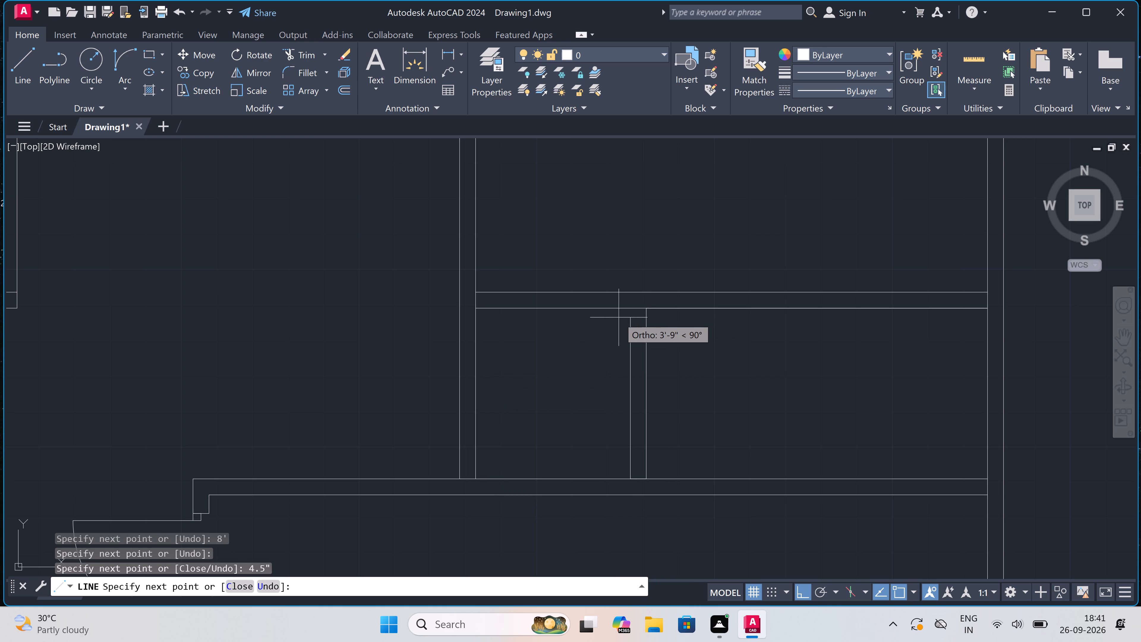
pyautogui.doubleClick(631, 306)
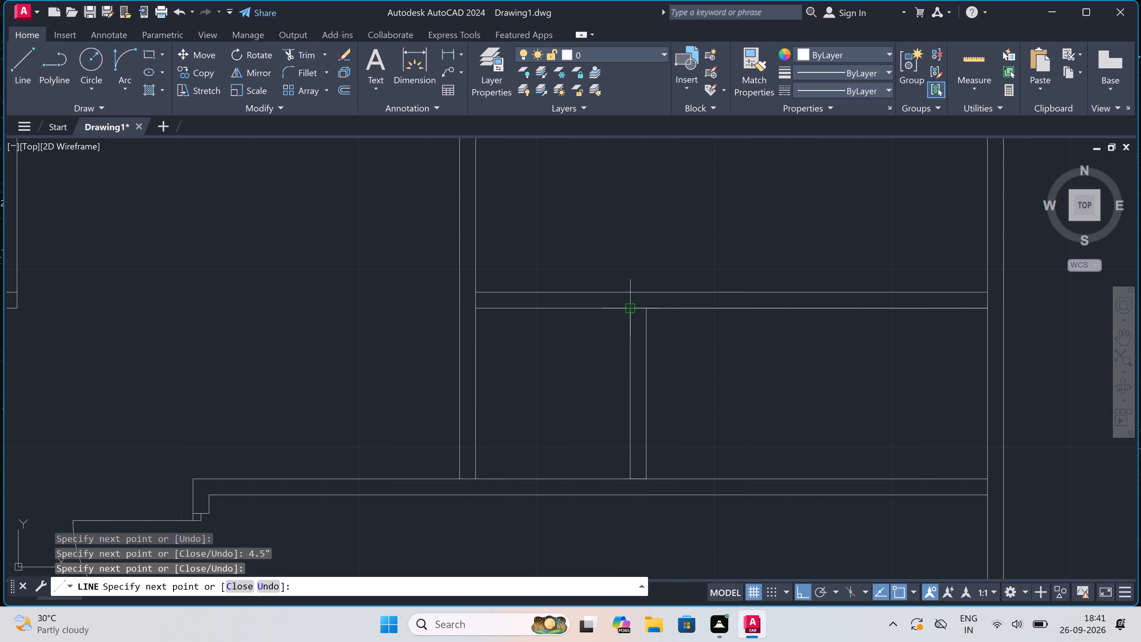
pyautogui.press('Escape')
# Draw a line across the vertical wall that continues the lower face of the adjoining horizontal wall.
pyautogui.press('space')
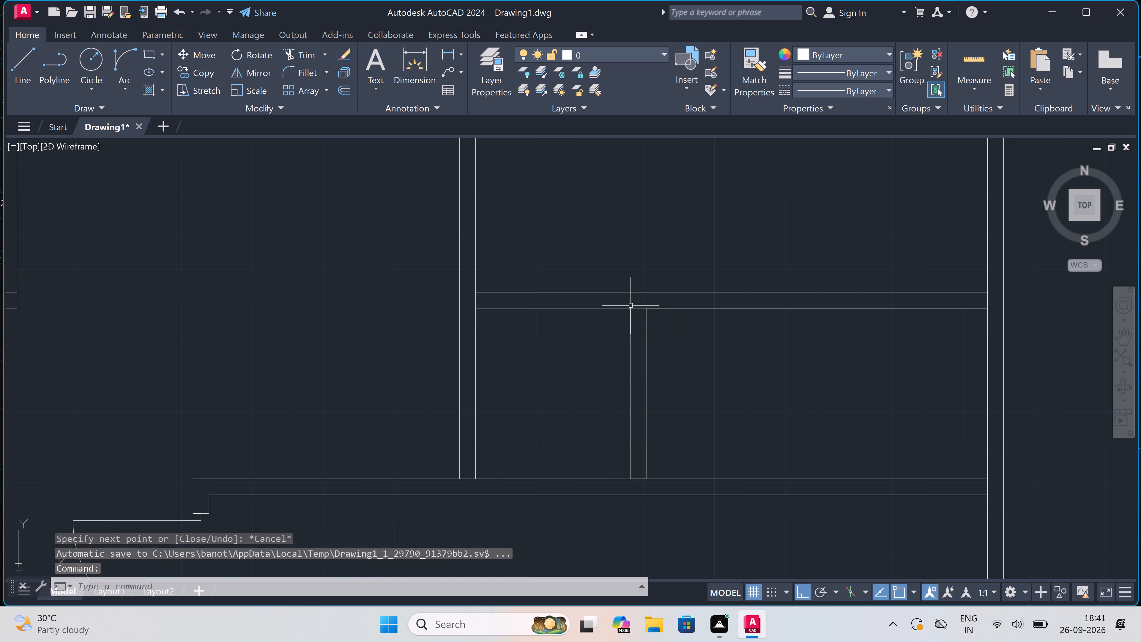
pyautogui.scroll(-3, 631, 306)
pyautogui.scroll(2, 576, 276)
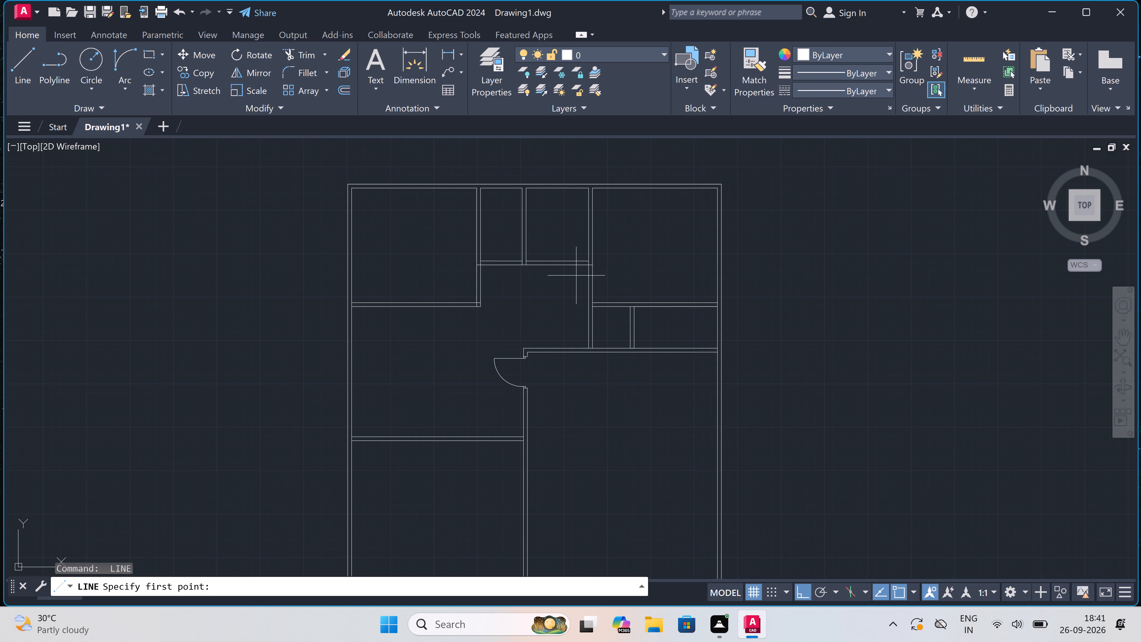
pyautogui.scroll(3, 601, 347)
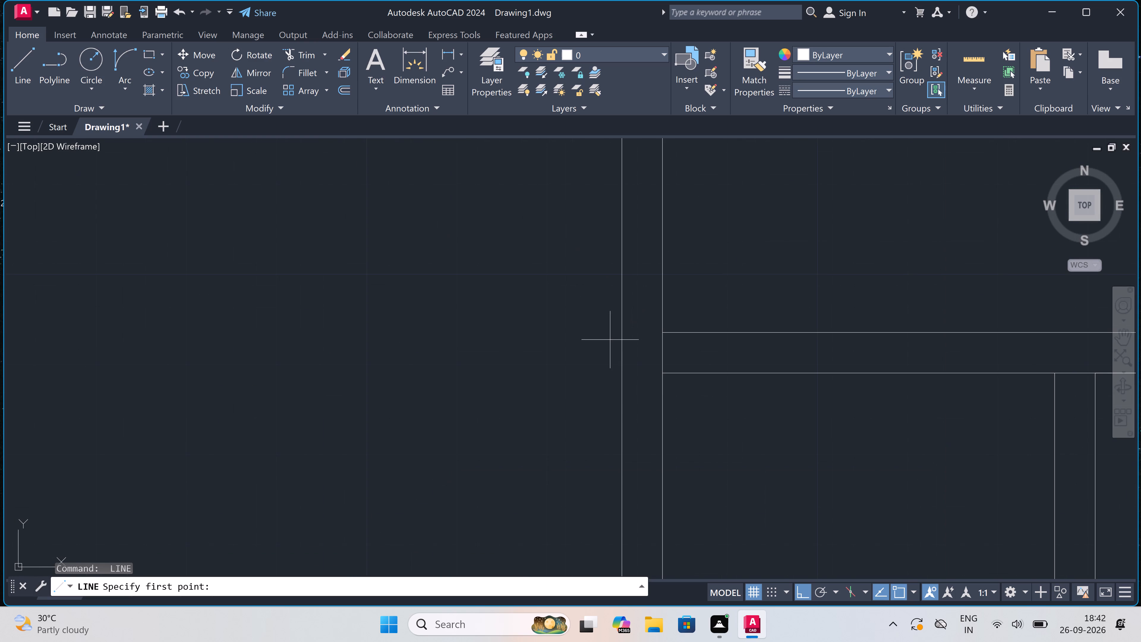
pyautogui.click(663, 372)
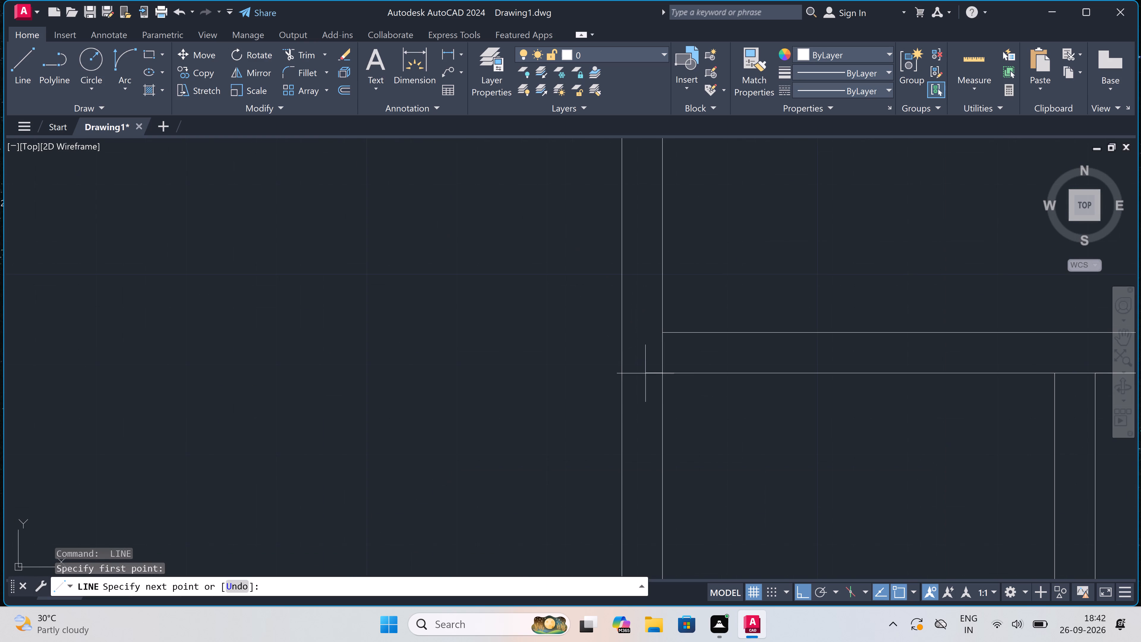
pyautogui.click(623, 374)
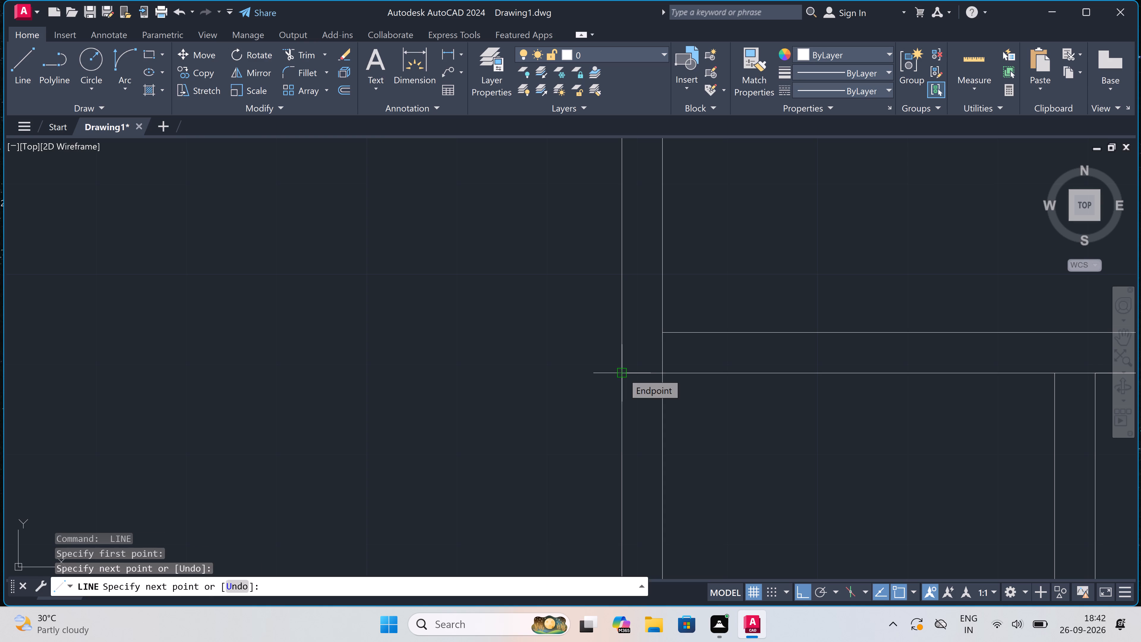
pyautogui.press('Escape')
# Draw a door jamb line across the vertical wall just above that junction, continuing from its midpoint 2" up and 3' right.
pyautogui.press('space')
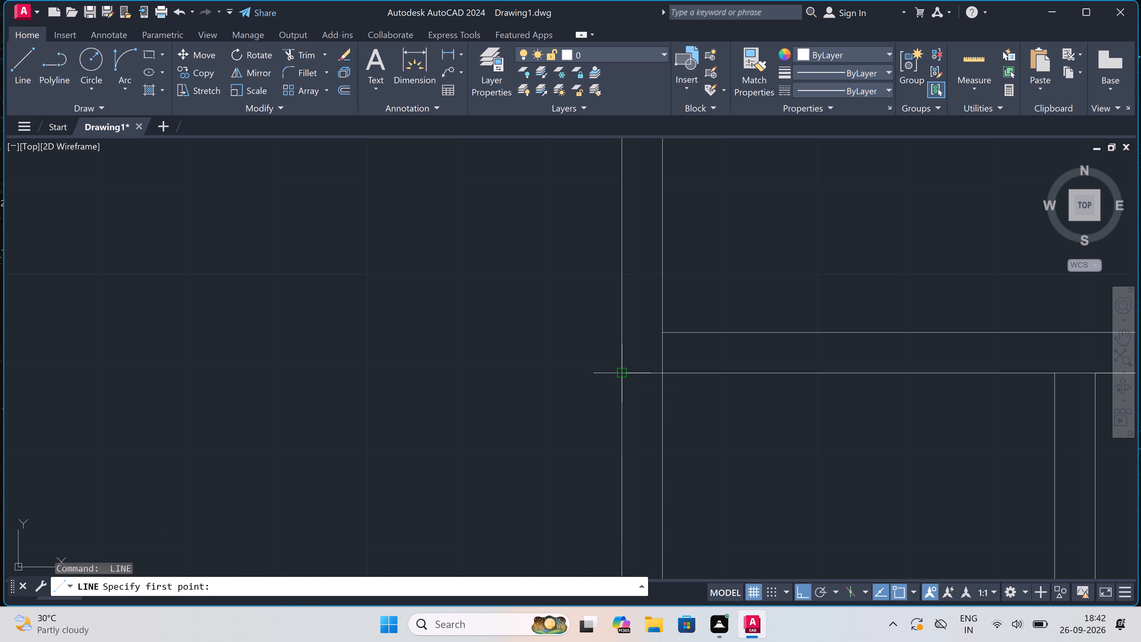
pyautogui.click(622, 301)
pyautogui.click(664, 297)
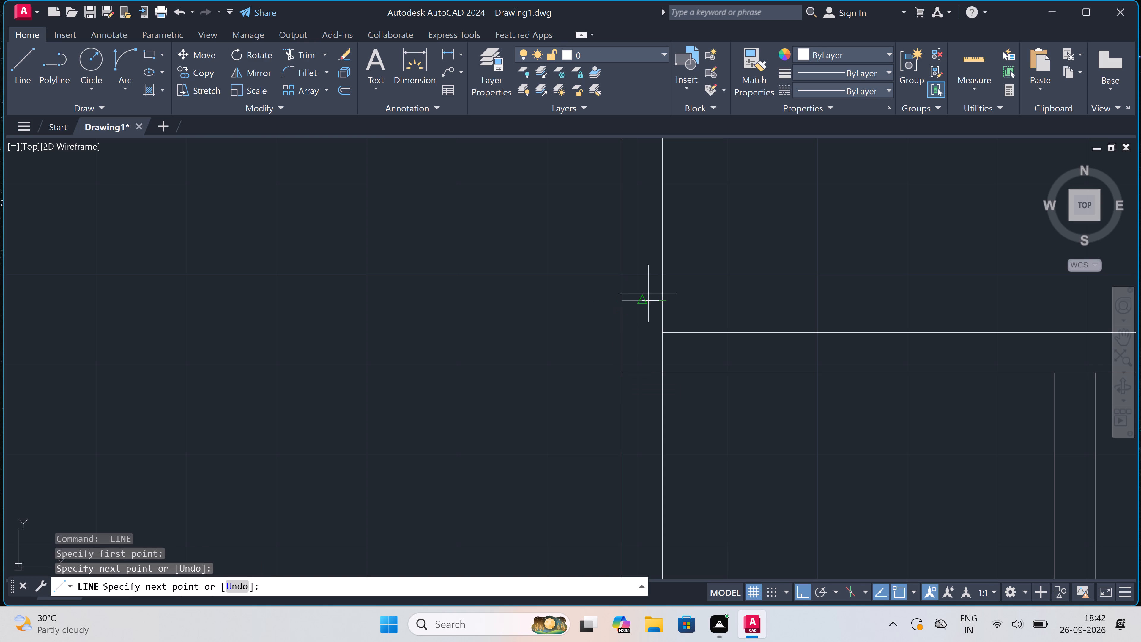
pyautogui.click(643, 301)
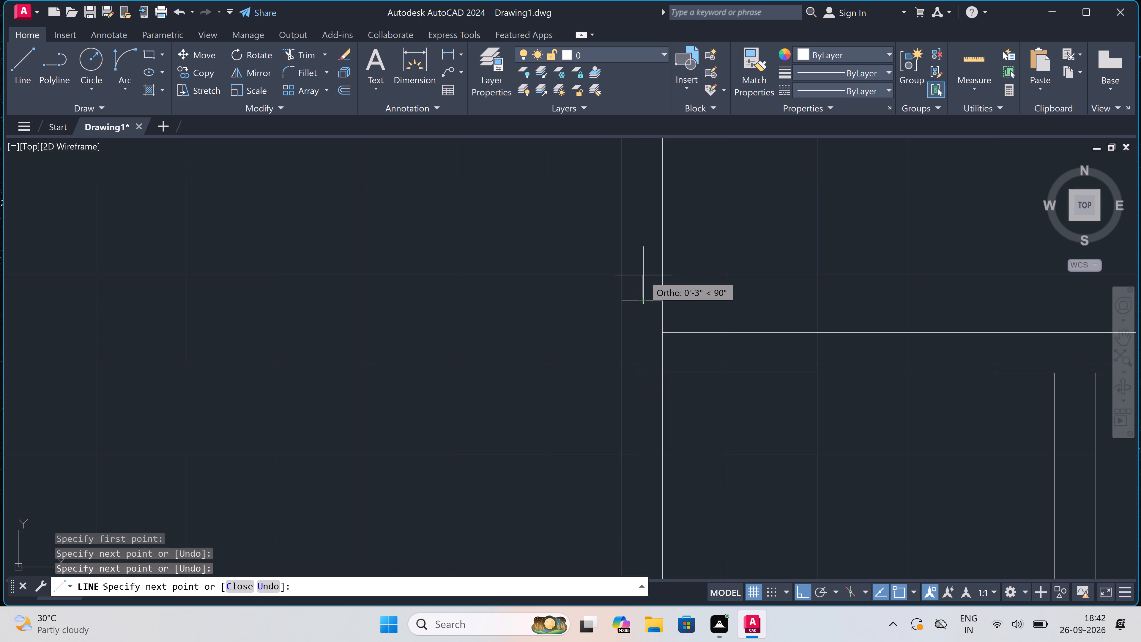
pyautogui.press('2')
pyautogui.write('"')
pyautogui.press('space')
pyautogui.scroll(-5, 642, 276)
pyautogui.scroll(4, 636, 250)
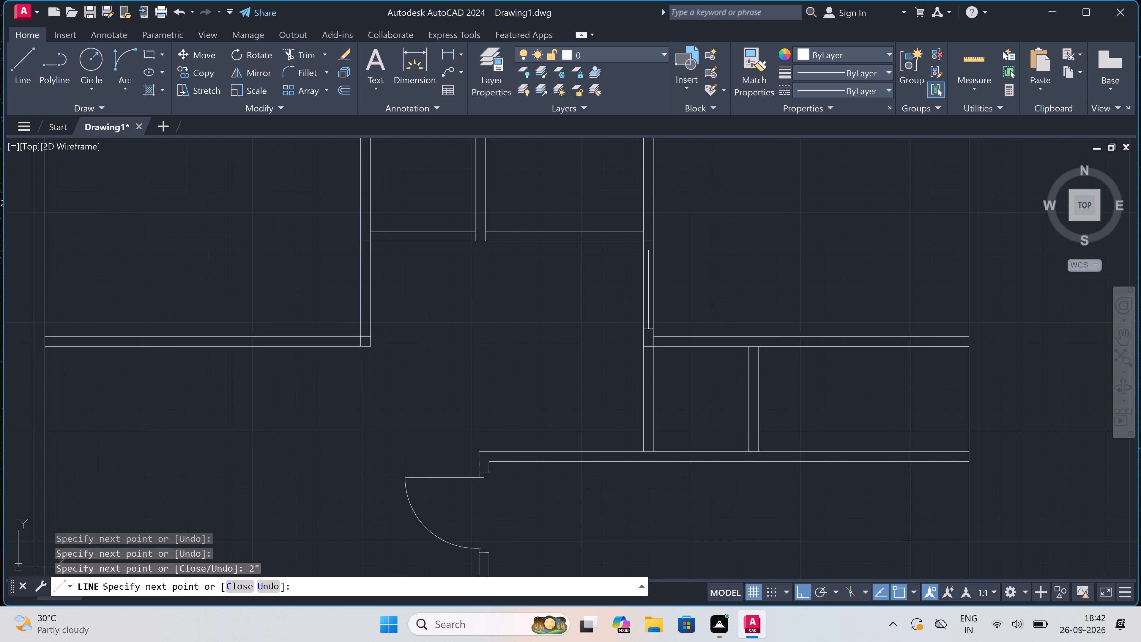
pyautogui.scroll(2, 638, 243)
pyautogui.scroll(-2, 862, 418)
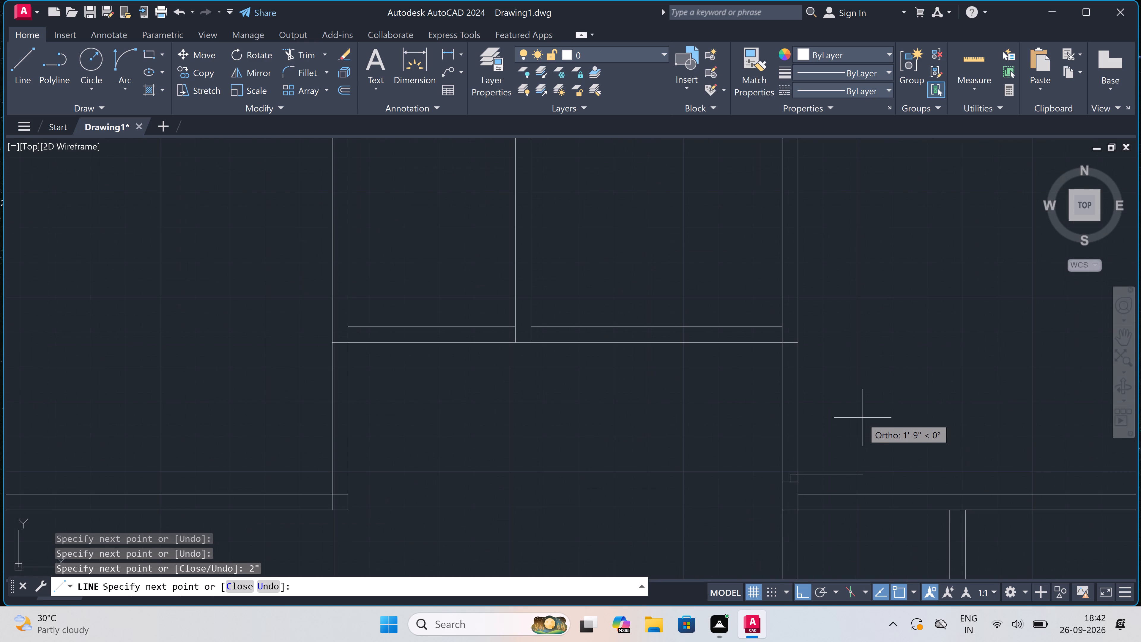
pyautogui.press('3')
pyautogui.write("'")
pyautogui.press('space')
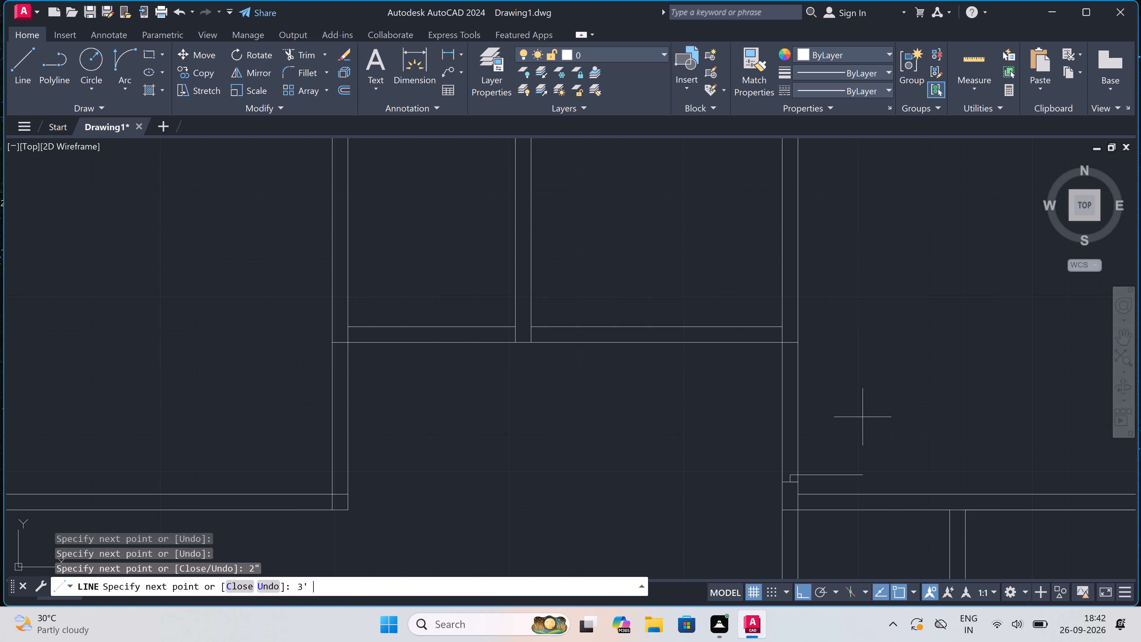
pyautogui.press('Escape')
# Draw the opposite jamb line across the same wall above the door leaf, with a 2" stub downward from its midpoint.
pyautogui.press('space')
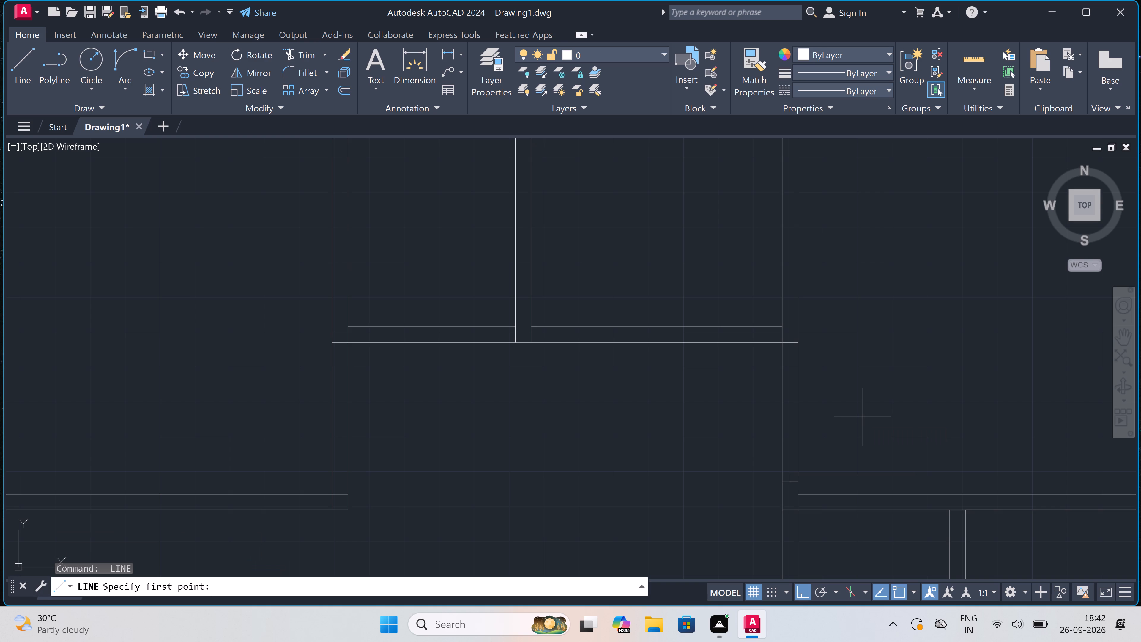
pyautogui.scroll(1, 862, 416)
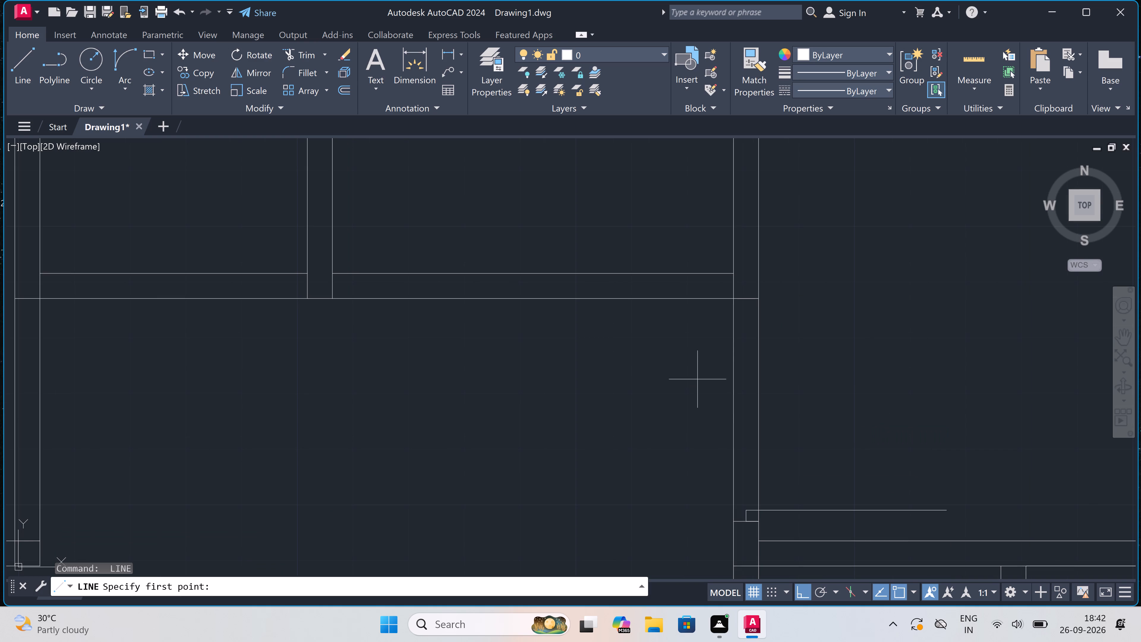
pyautogui.click(730, 332)
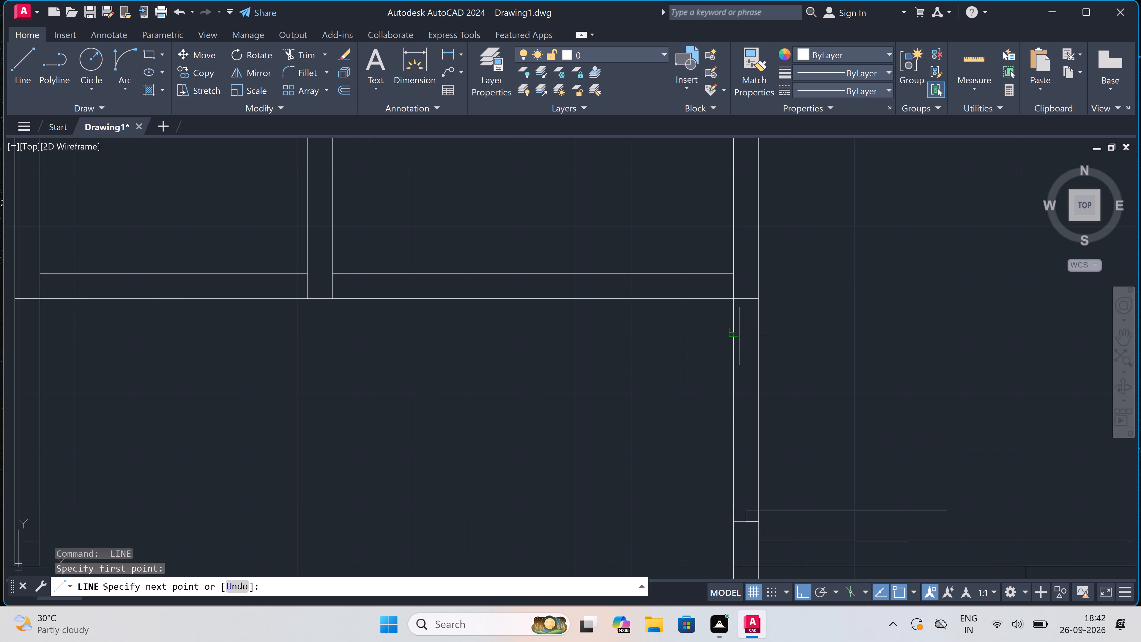
pyautogui.click(760, 335)
pyautogui.click(742, 331)
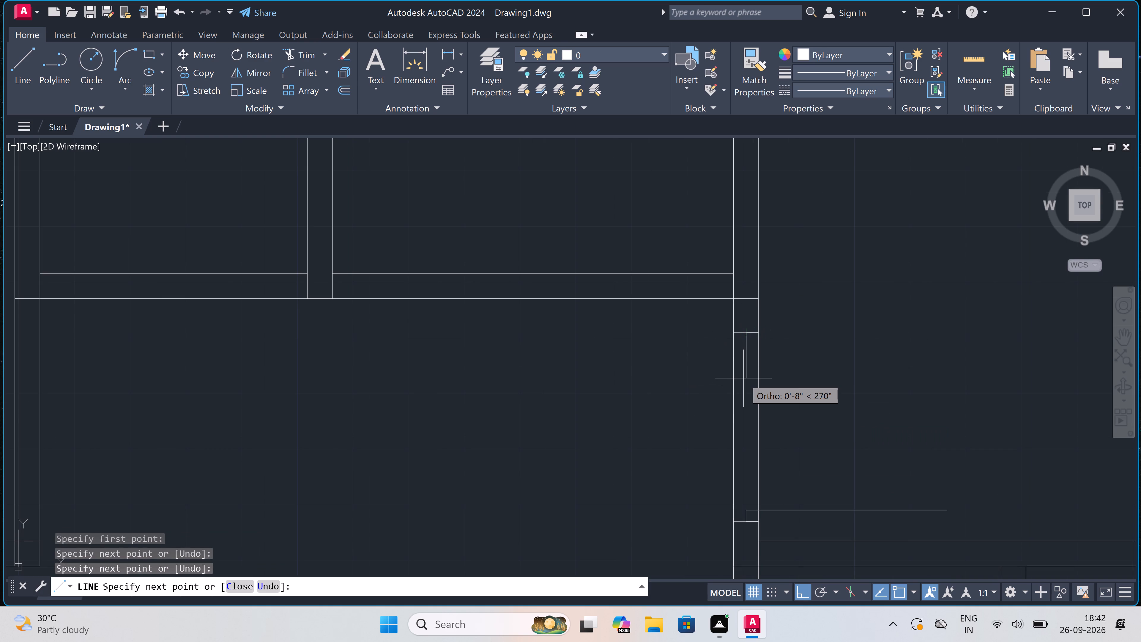
pyautogui.press('3')
pyautogui.press('BackSpace')
pyautogui.press('2')
pyautogui.write('"')
pyautogui.press('space')
pyautogui.press('Escape')
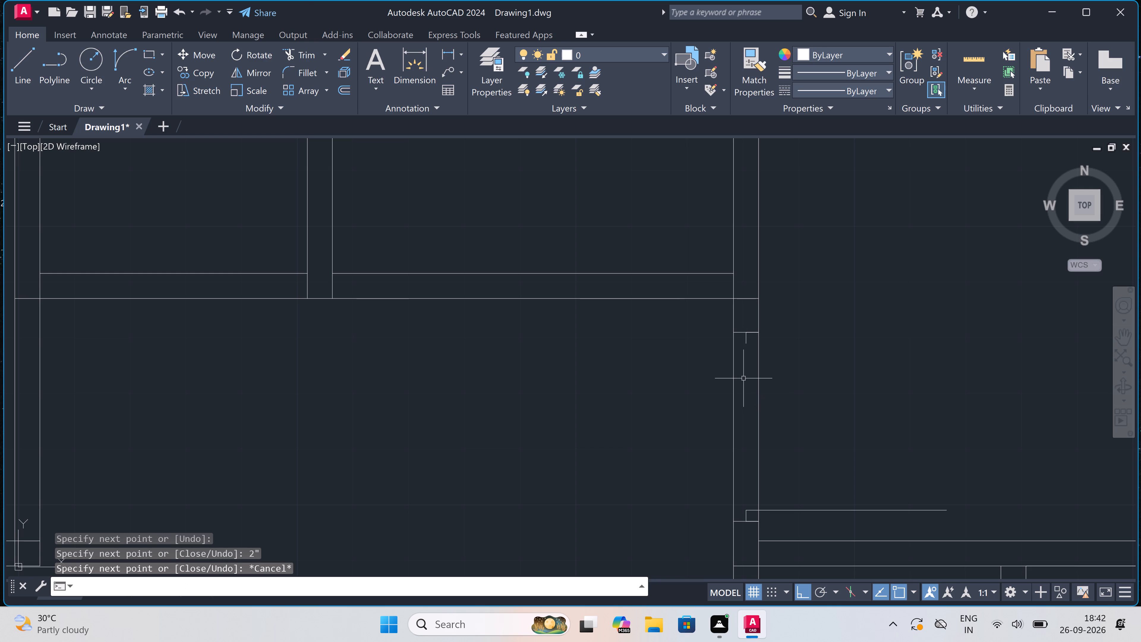
# Draw the door swing with a Start, End, Direction arc from the leaf's outer end to the upper jamb stub, tangent upward.
pyautogui.click(124, 52)
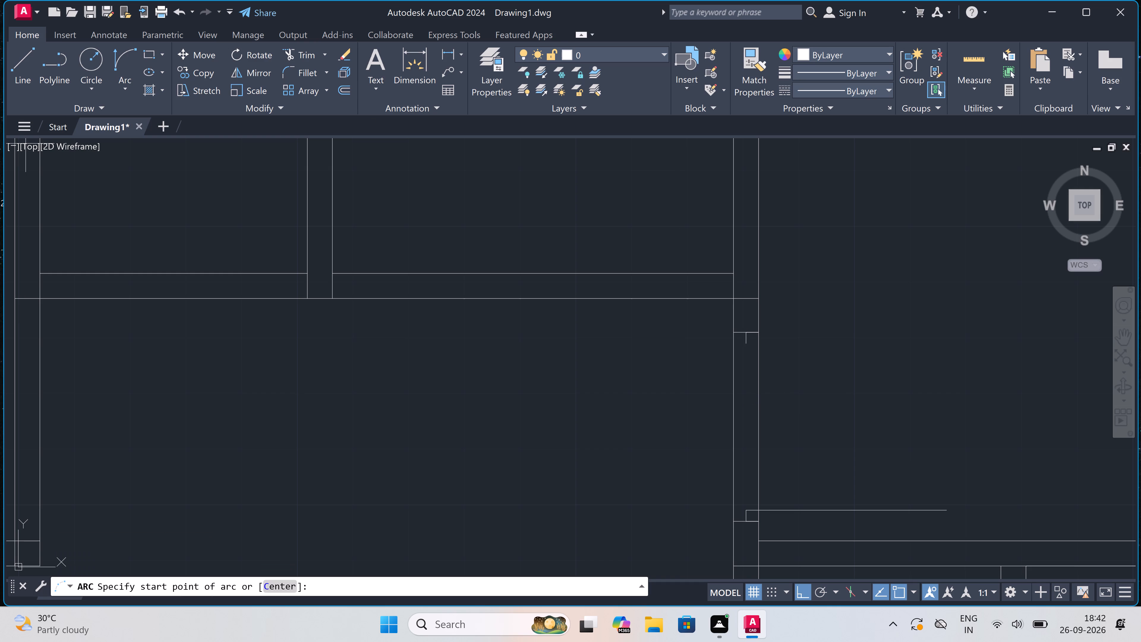
pyautogui.click(944, 508)
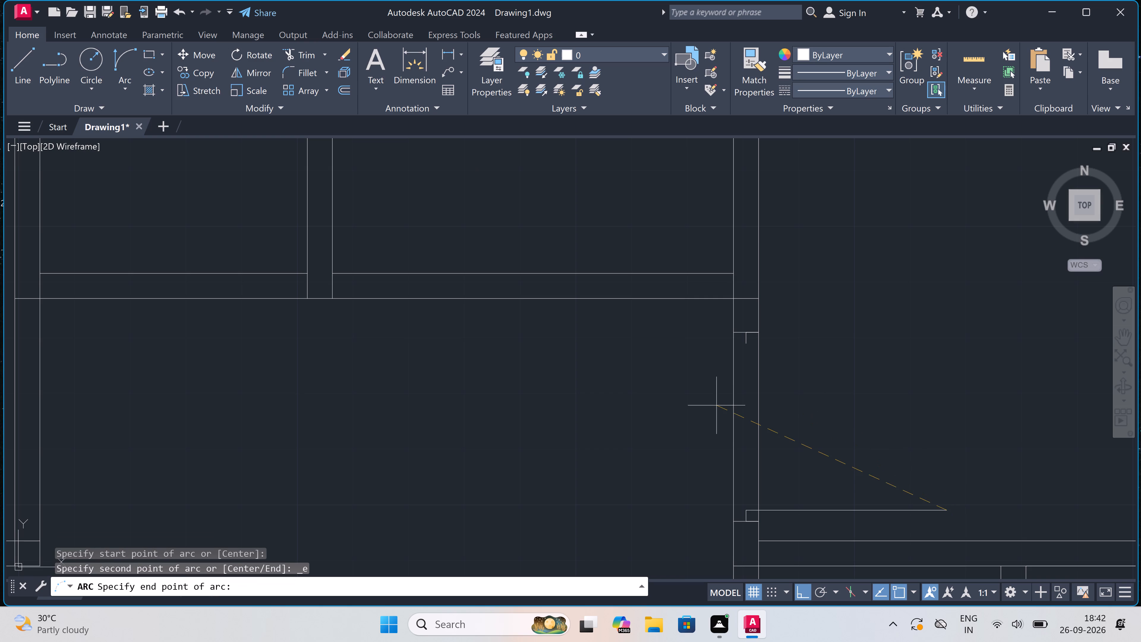
pyautogui.click(747, 341)
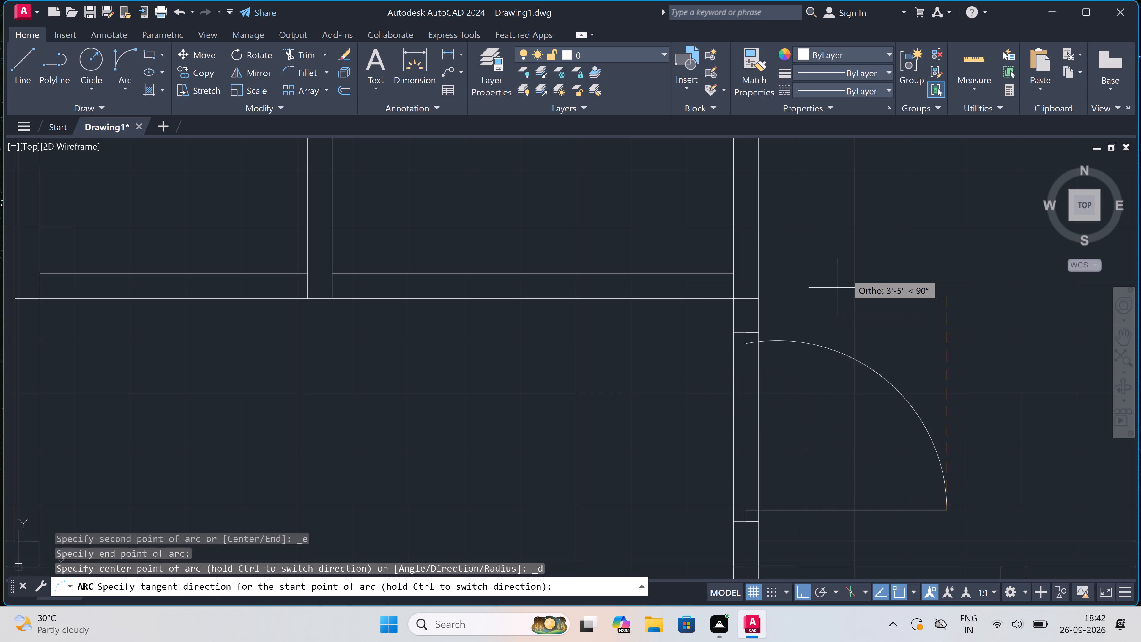
pyautogui.click(846, 273)
# Trim both faces of the vertical wall between the two jamb lines to open the doorway.
pyautogui.press('t')
pyautogui.write('r')
pyautogui.press('space')
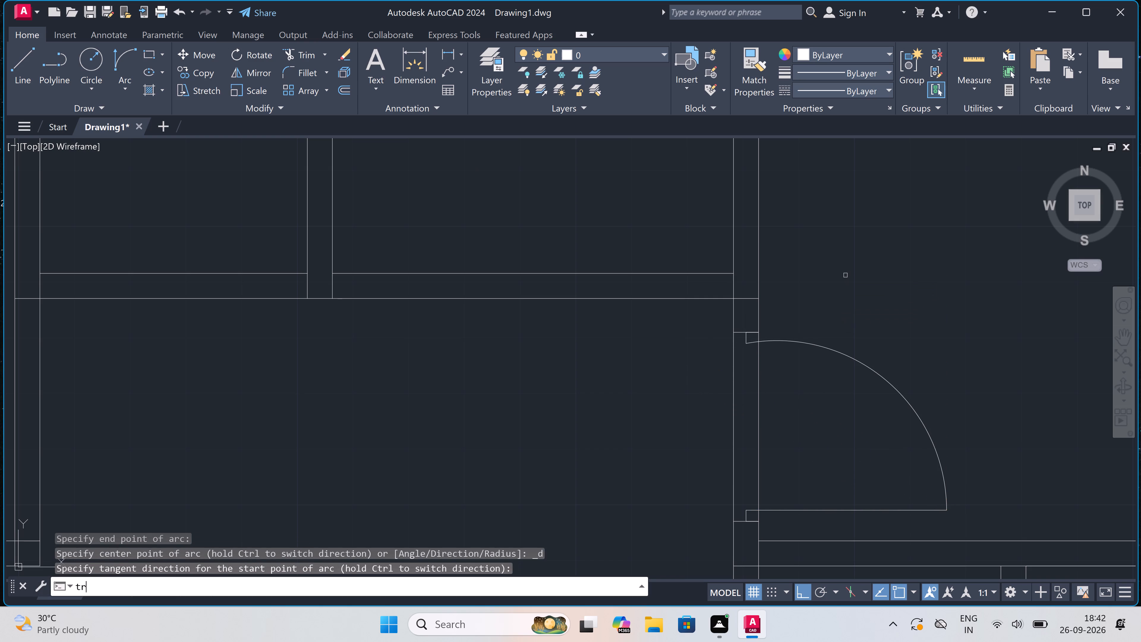
pyautogui.moveTo(824, 433); pyautogui.dragTo(821, 434)
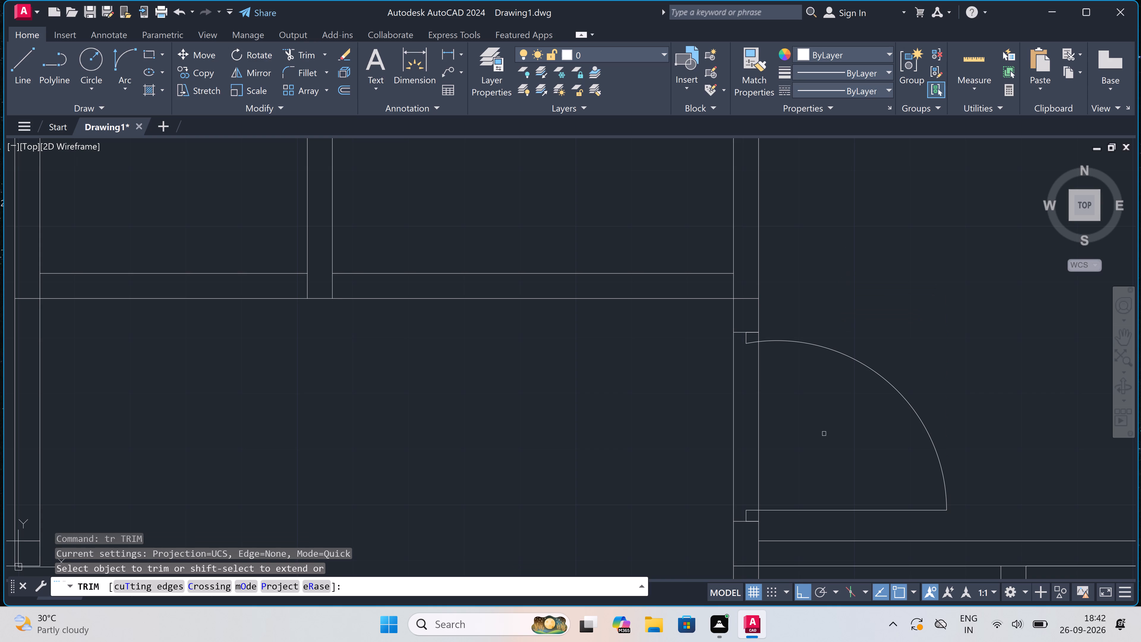
pyautogui.click(521, 479)
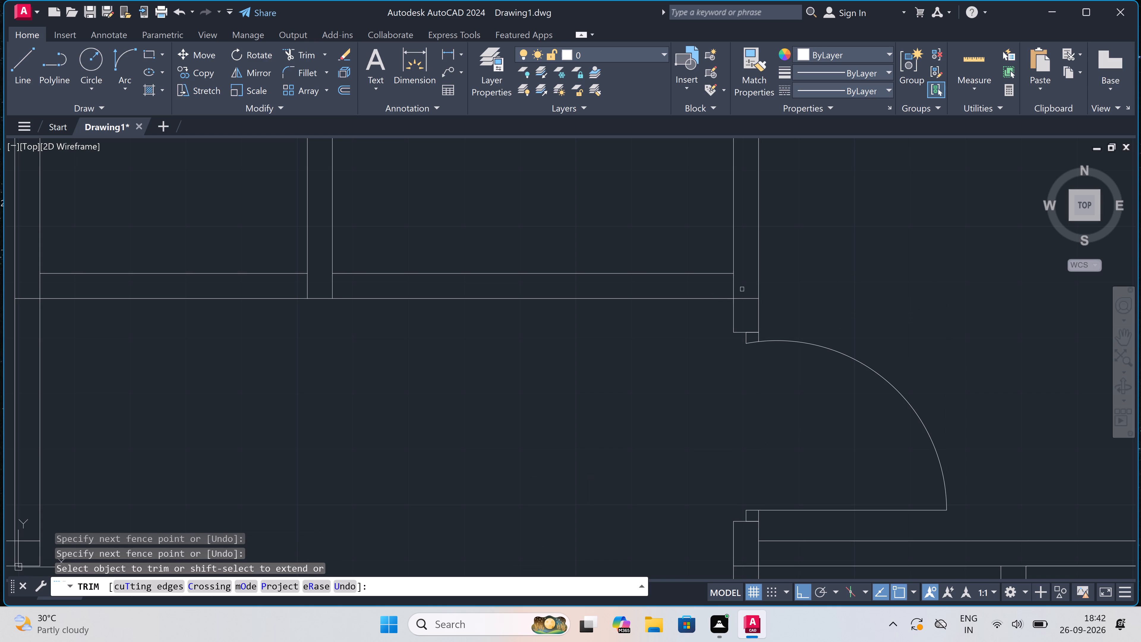
# Trim the overlapping lines where the horizontal wall meets the vertical wall just above the new door.
pyautogui.click(738, 285)
pyautogui.click(690, 287)
pyautogui.click(736, 291)
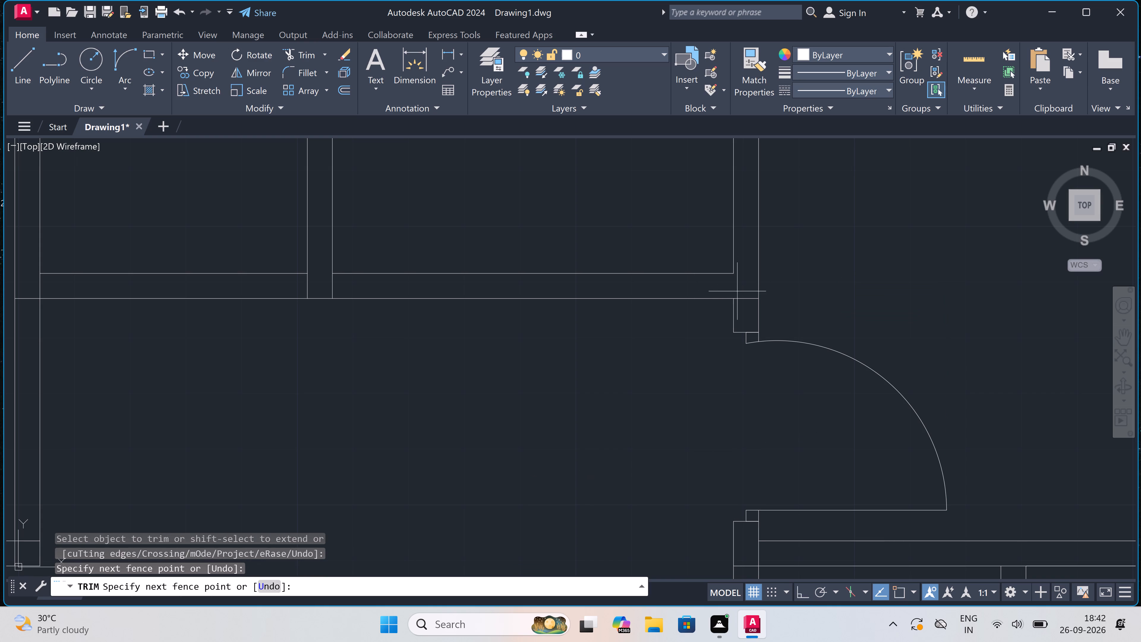
pyautogui.click(745, 307)
pyautogui.scroll(-4, 744, 305)
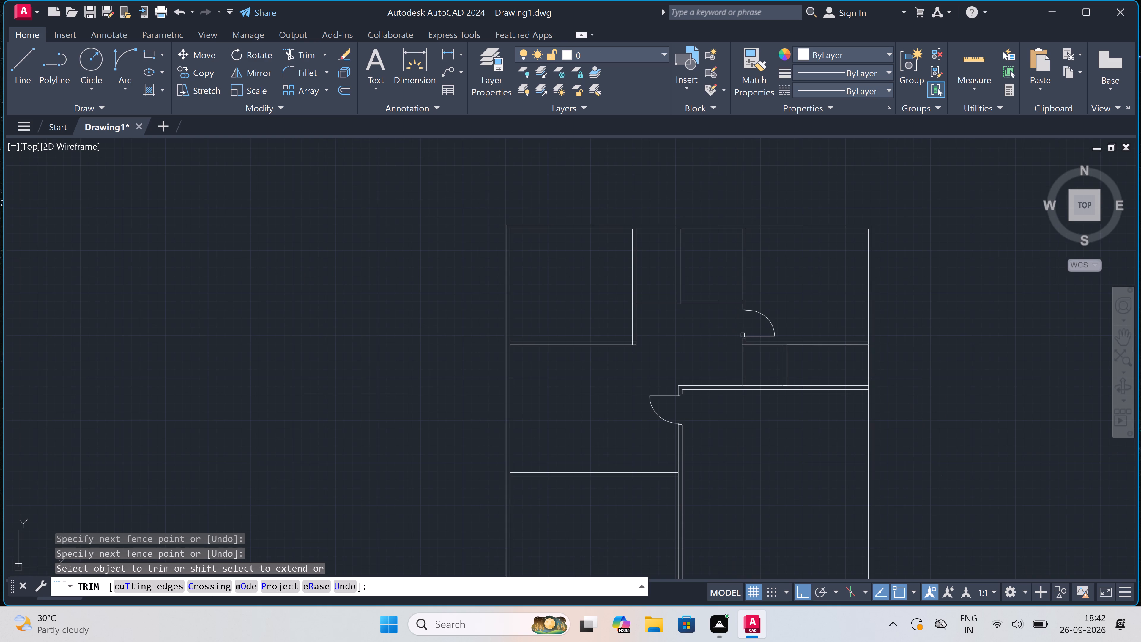
# Trim the overlapping lines where the horizontal wall meets the vertical wall just below the new door.
pyautogui.scroll(4, 747, 345)
pyautogui.click(708, 337)
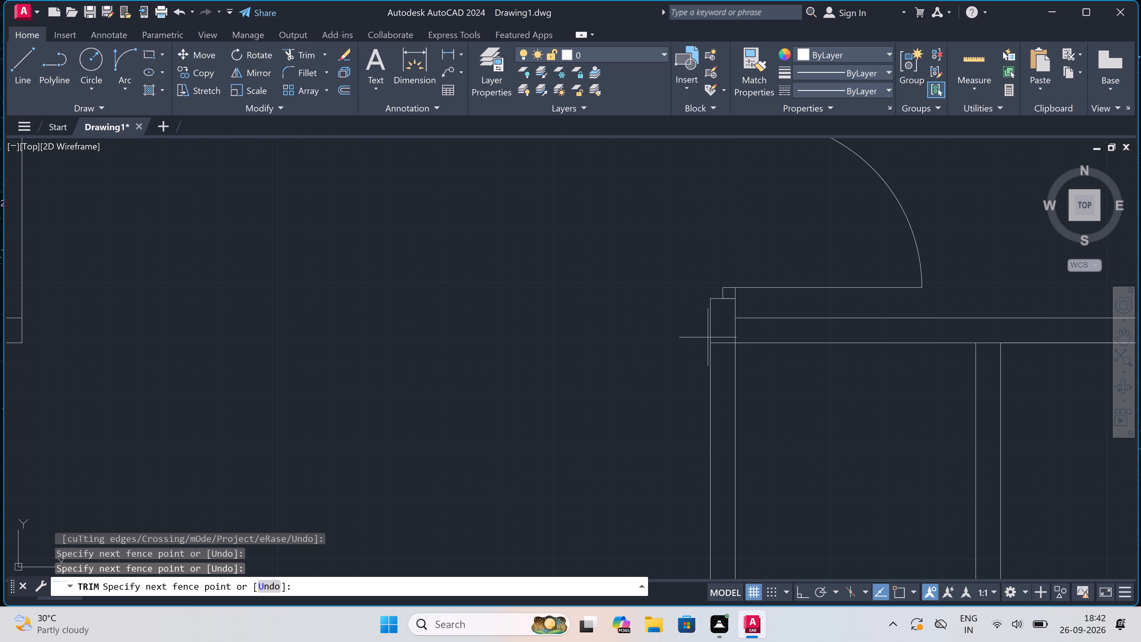
pyautogui.click(688, 342)
pyautogui.click(724, 339)
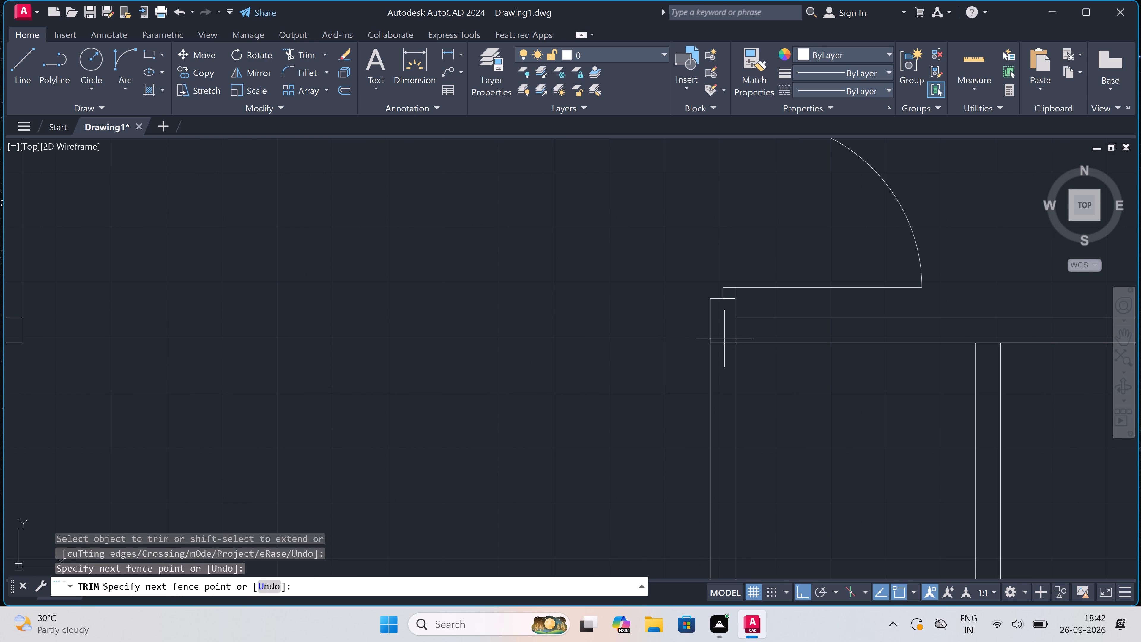
pyautogui.click(730, 365)
pyautogui.scroll(3, 730, 337)
pyautogui.moveTo(730, 336); pyautogui.dragTo(736, 336)
pyautogui.click(816, 311)
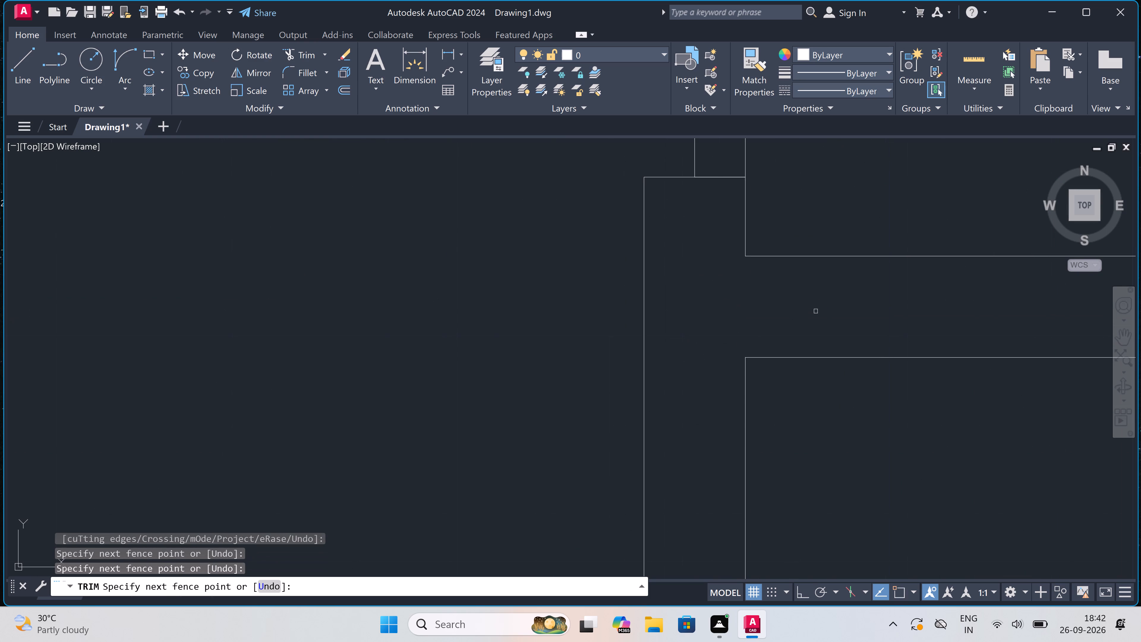
# Trim the horizontal wall's lower face between the short partition's two faces to open their junction.
pyautogui.scroll(-4, 624, 370)
pyautogui.scroll(-3, 601, 376)
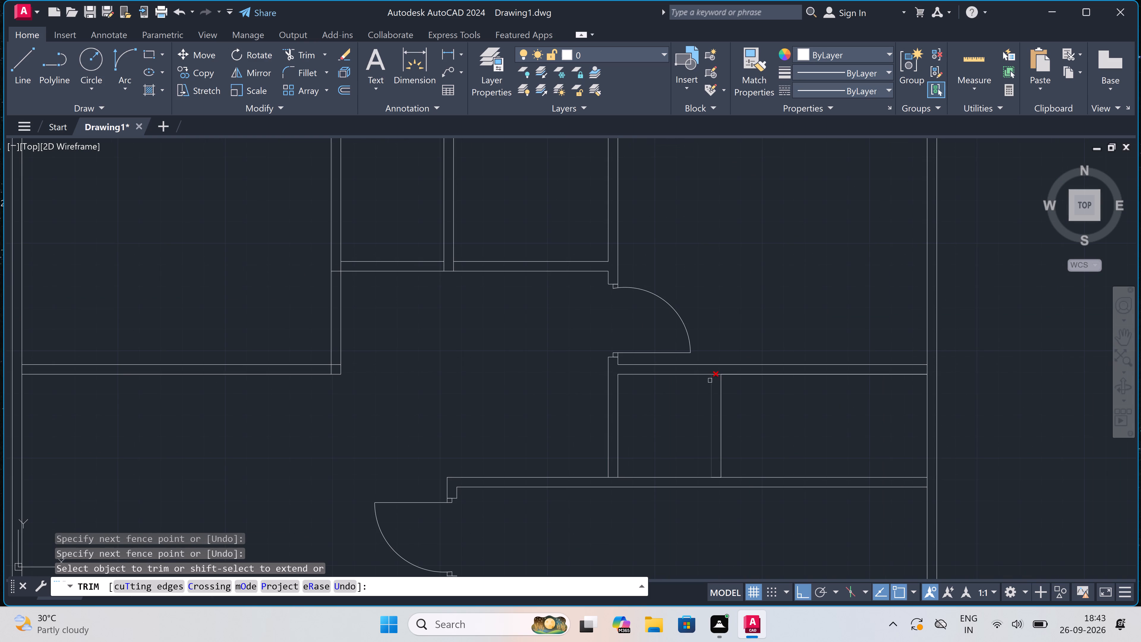
pyautogui.scroll(2, 710, 379)
pyautogui.click(719, 368)
pyautogui.scroll(-4, 719, 368)
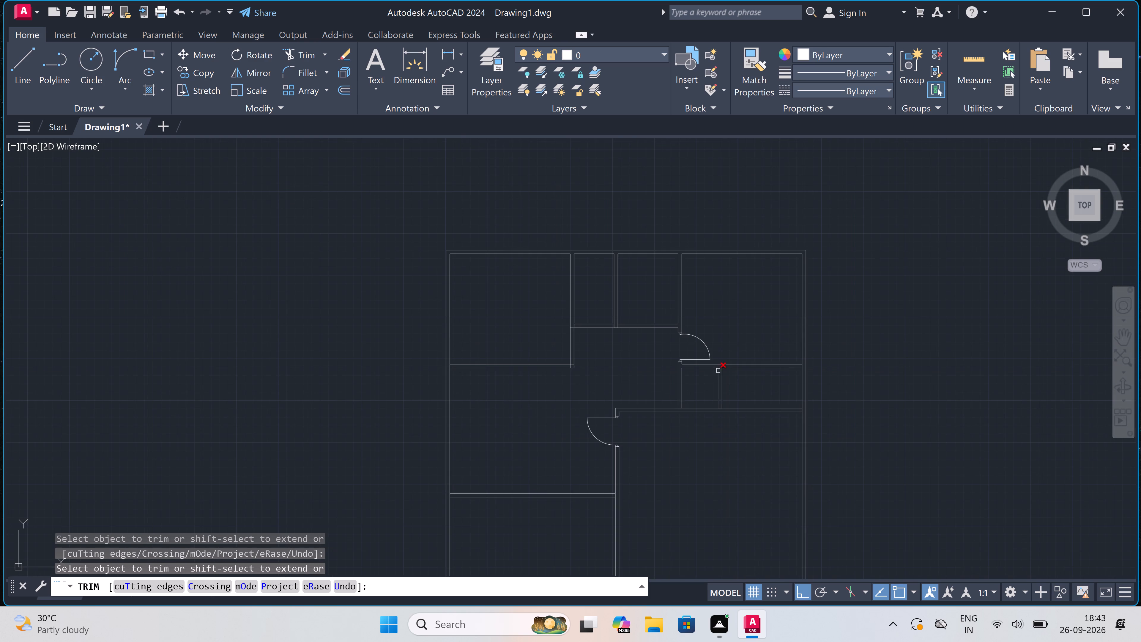
pyautogui.scroll(1, 678, 380)
pyautogui.scroll(3, 686, 347)
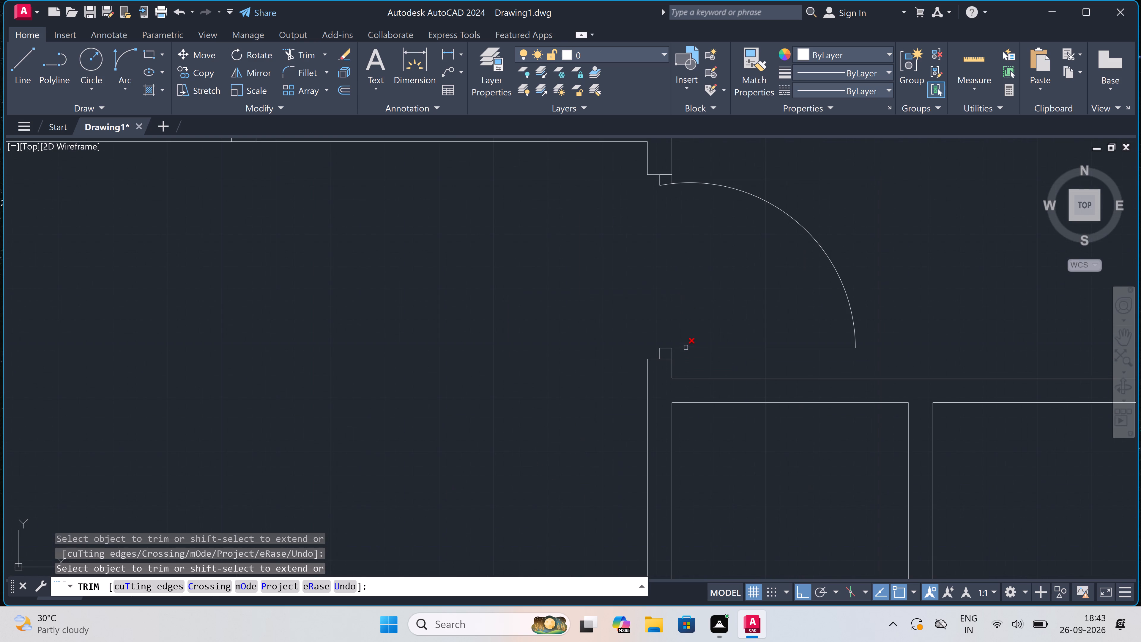
pyautogui.press('Escape')
# Draw a line across the vertical wall below the door, extending the horizontal wall's lower face to the outer wall face.
pyautogui.write('l')
pyautogui.press('space')
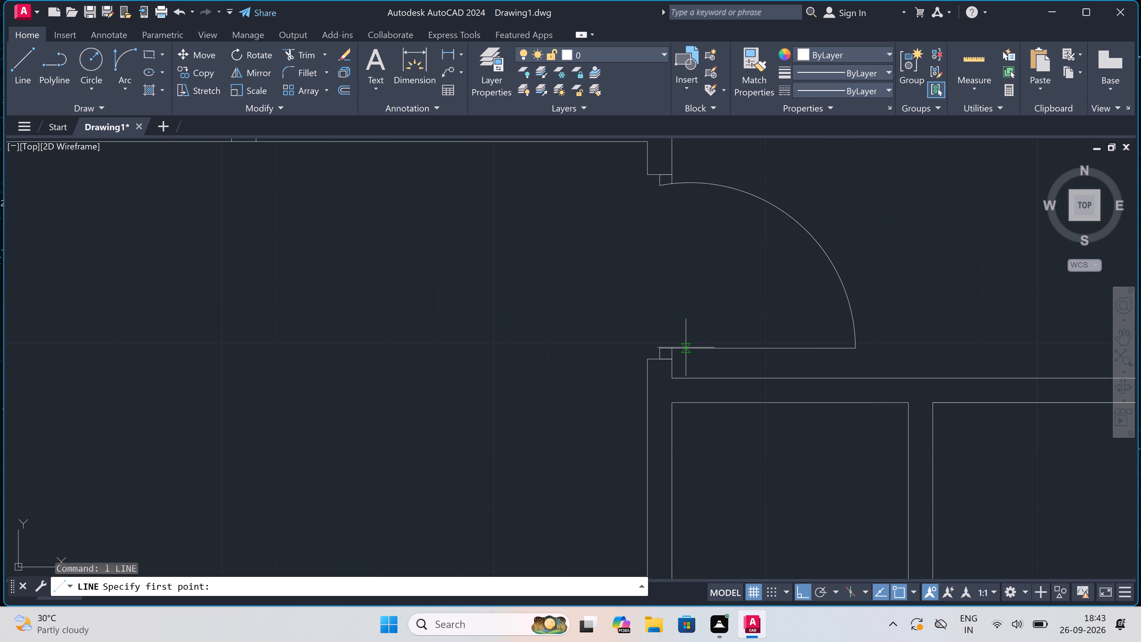
pyautogui.scroll(3, 686, 348)
pyautogui.scroll(-4, 642, 449)
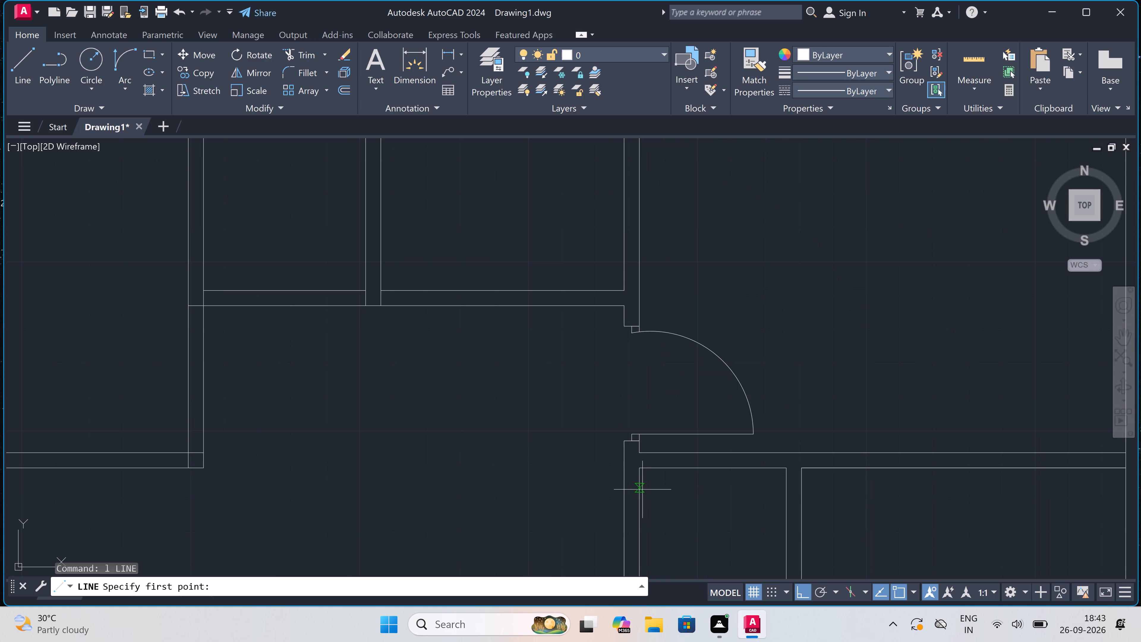
pyautogui.scroll(2, 637, 477)
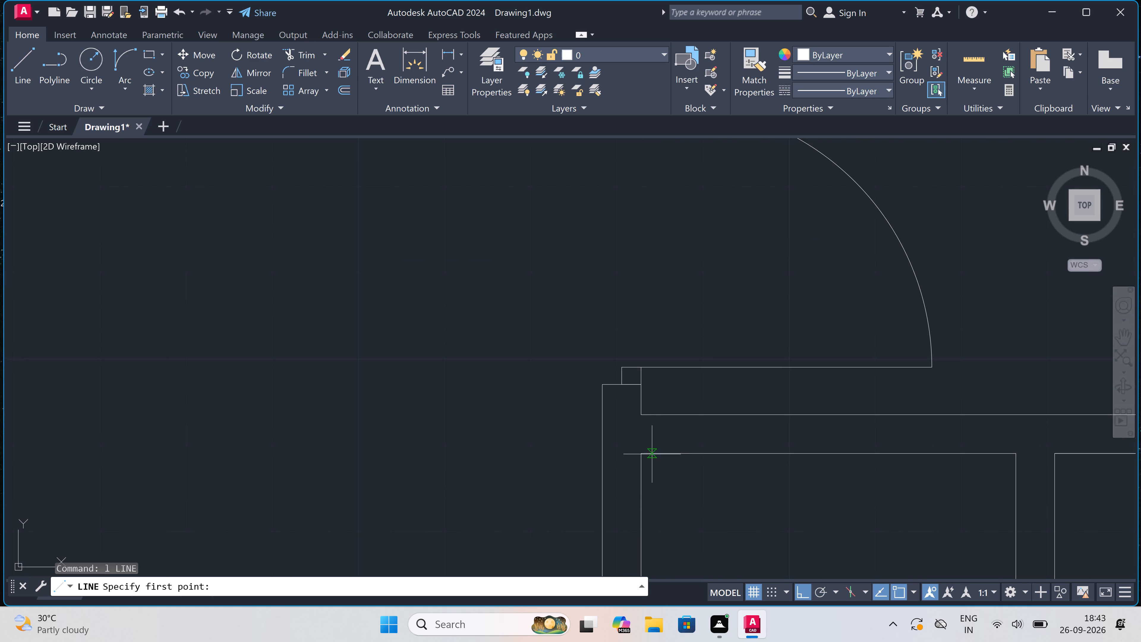
pyautogui.click(643, 450)
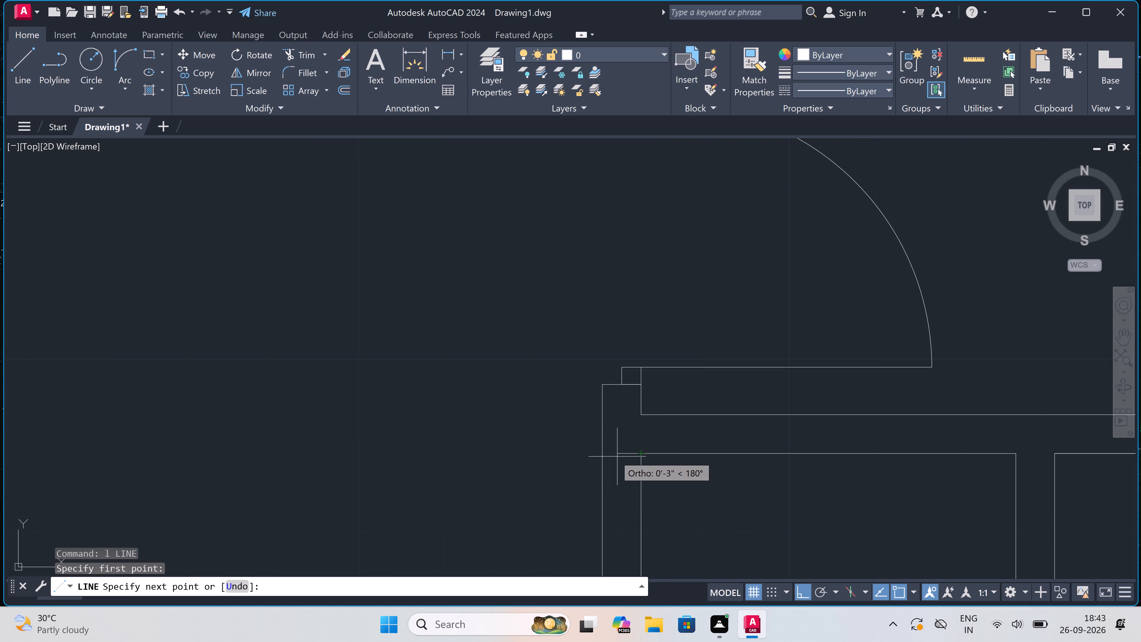
pyautogui.click(598, 453)
pyautogui.press('Escape')
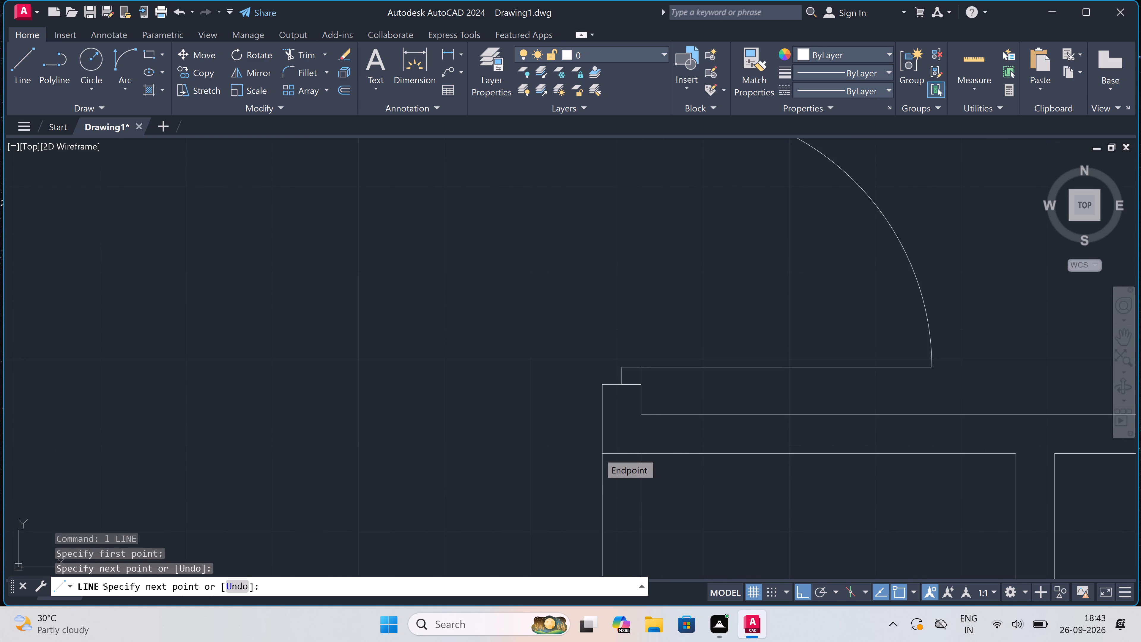
# Trim away both faces of the vertical wall below that closing line.
pyautogui.write('tr')
pyautogui.press('space')
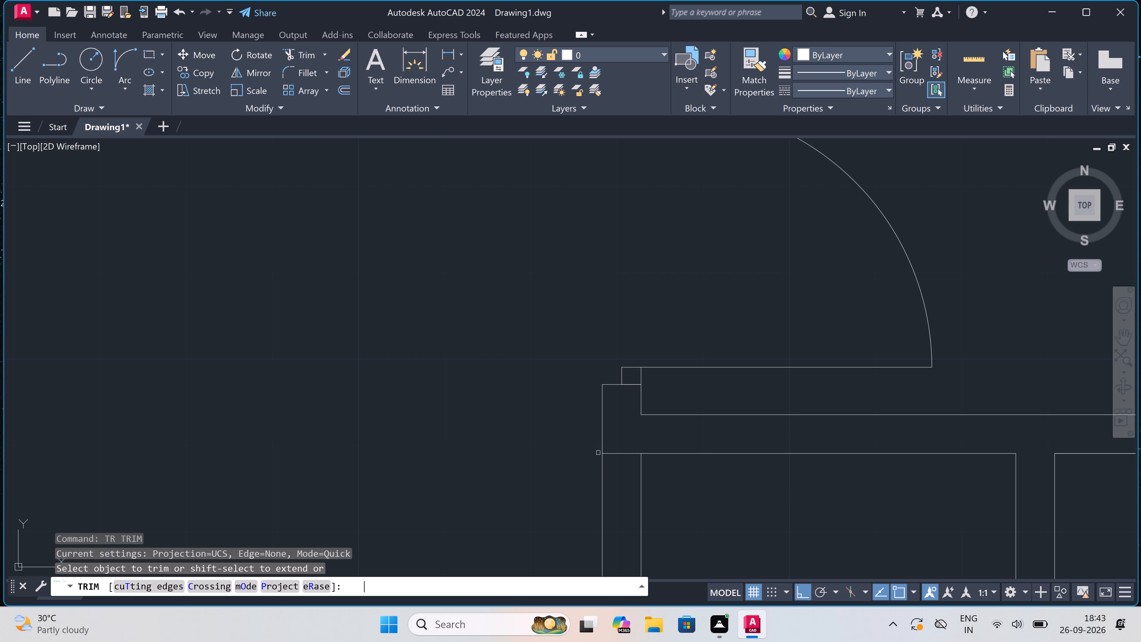
pyautogui.scroll(-3, 601, 425)
pyautogui.moveTo(629, 485); pyautogui.dragTo(626, 485)
pyautogui.click(548, 490)
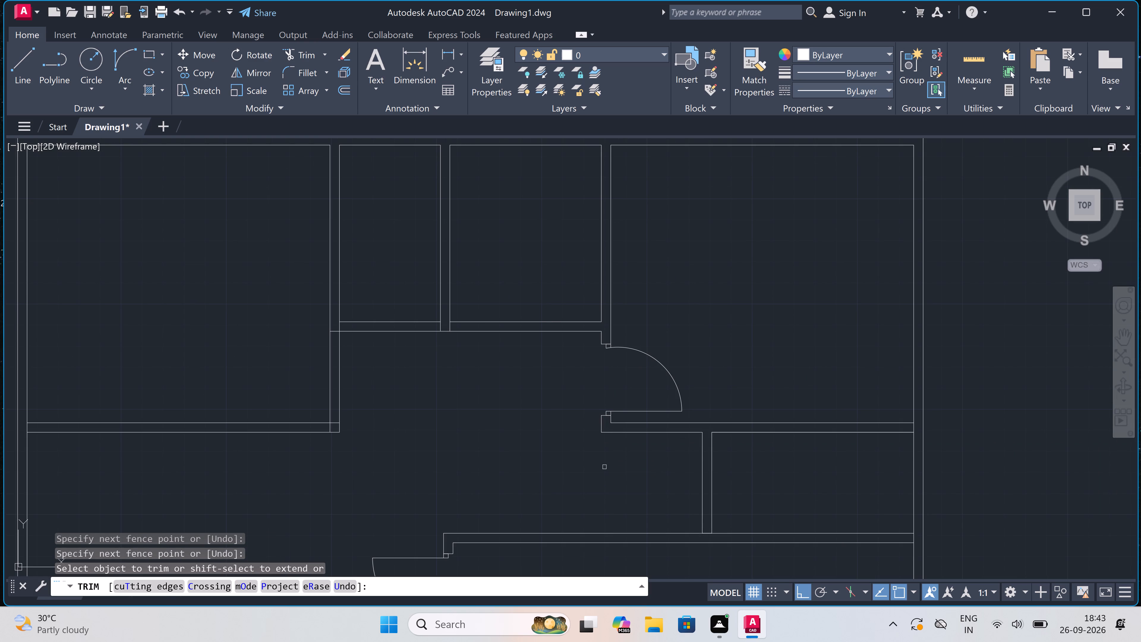
pyautogui.press('Escape')
# Draw a jamb line across the horizontal wall just right of the short partition, continuing from its midpoint 2" right and 2' down.
pyautogui.press('l')
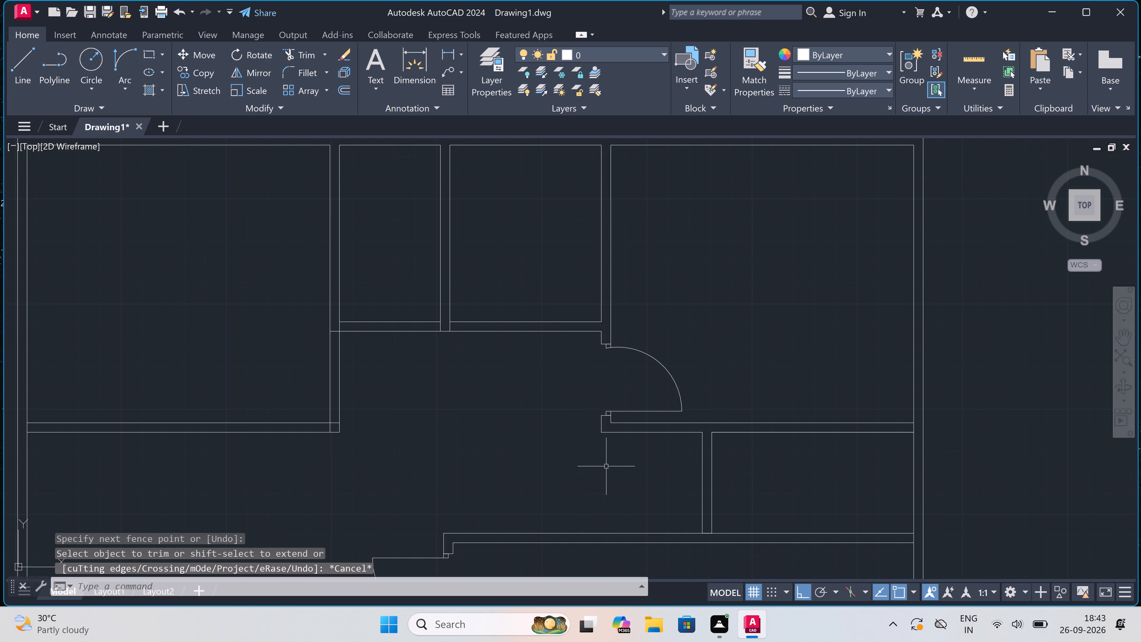
pyautogui.press('space')
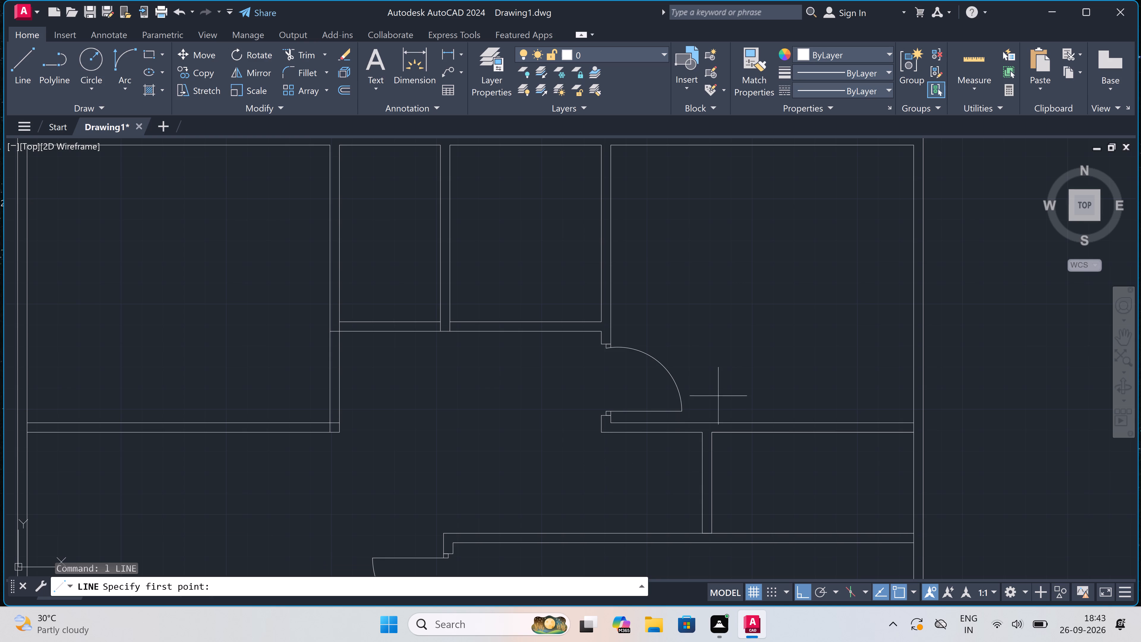
pyautogui.scroll(2, 734, 425)
pyautogui.click(703, 445)
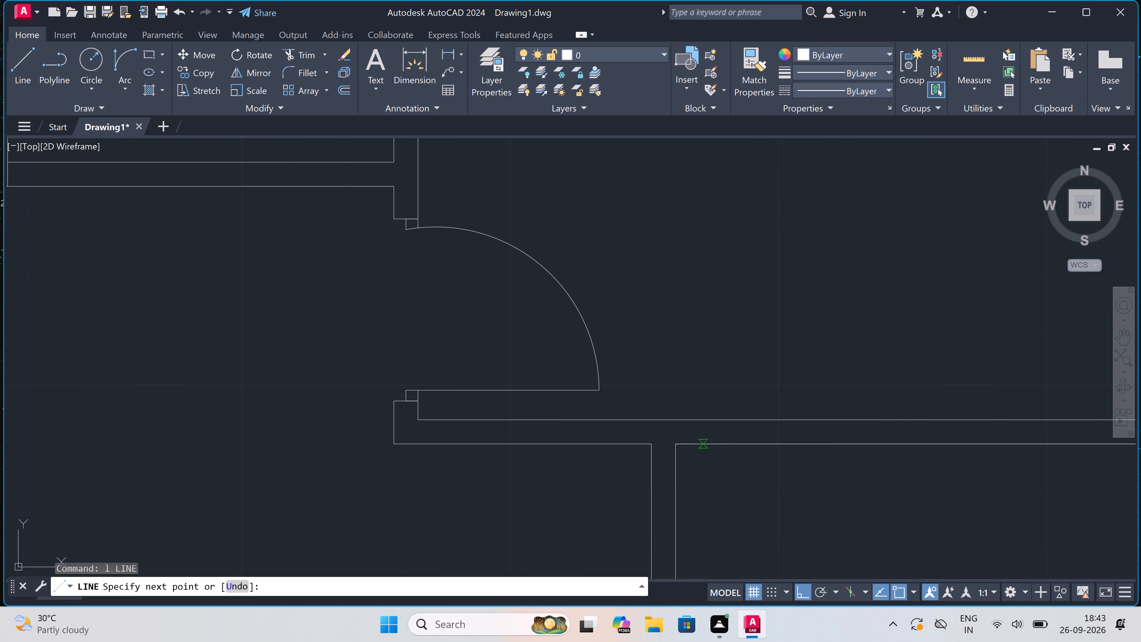
pyautogui.click(697, 419)
pyautogui.click(702, 432)
pyautogui.click(703, 432)
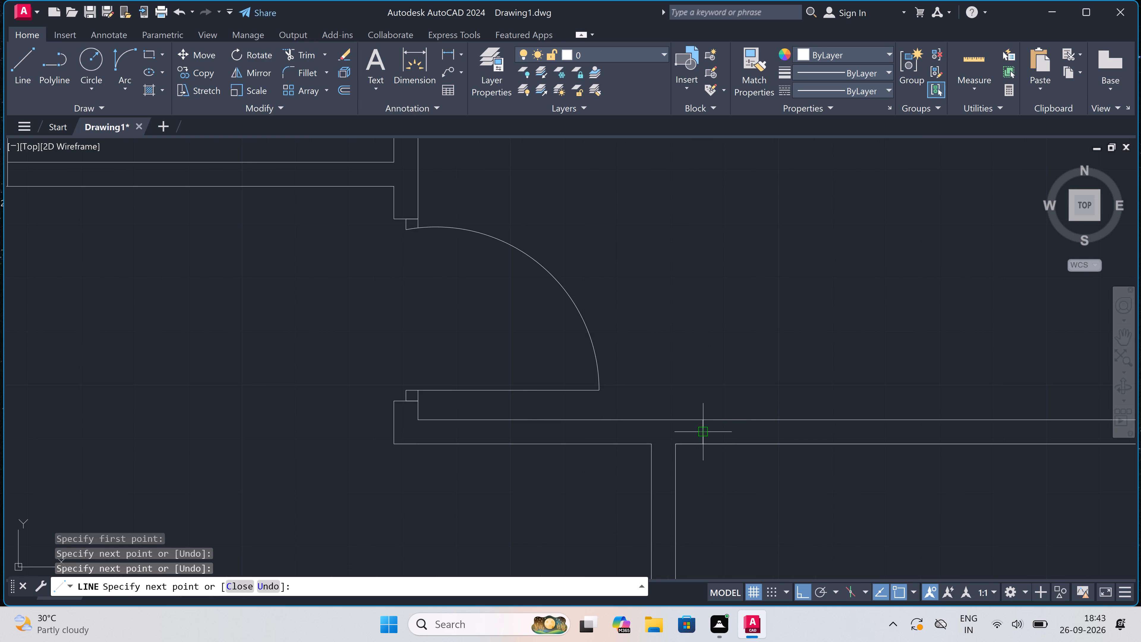
pyautogui.press('2')
pyautogui.write('"')
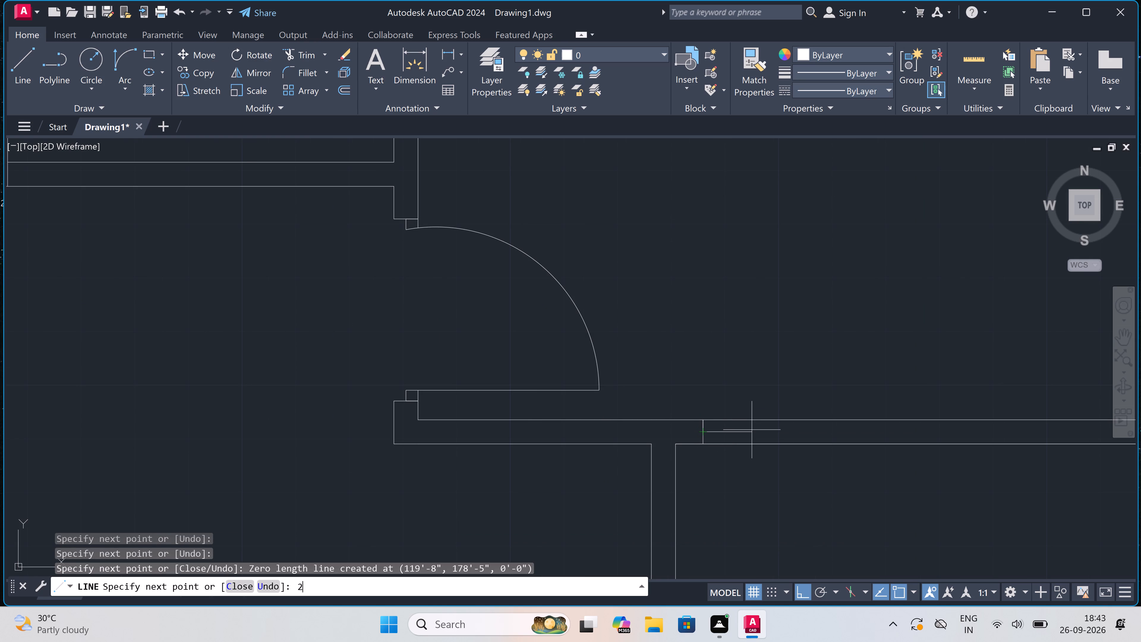
pyautogui.press('space')
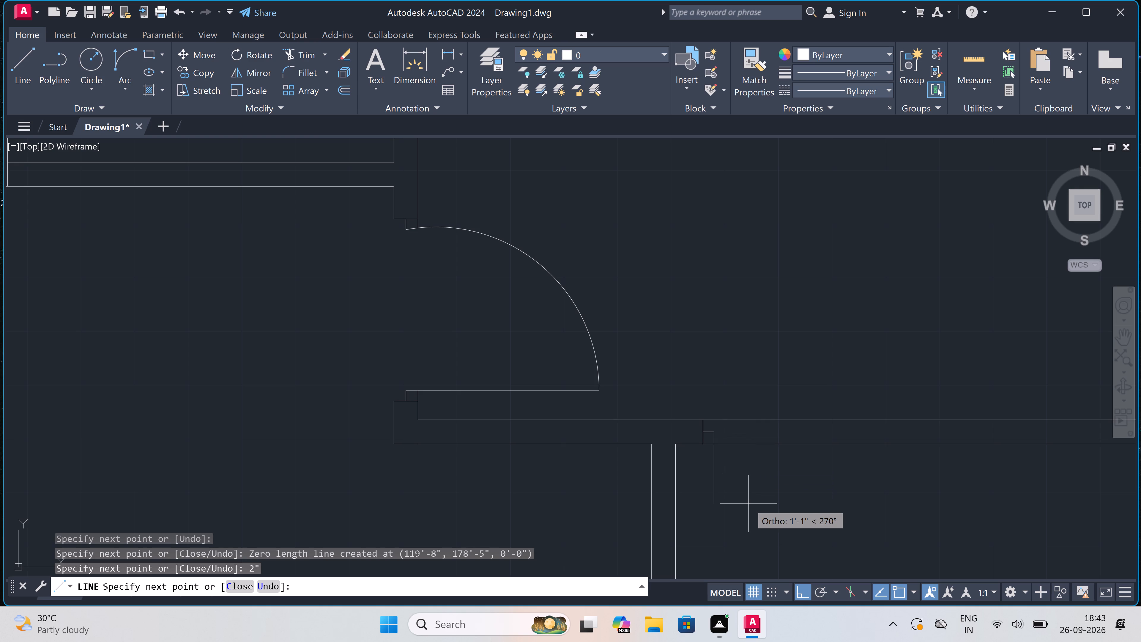
pyautogui.press('2')
pyautogui.write("'")
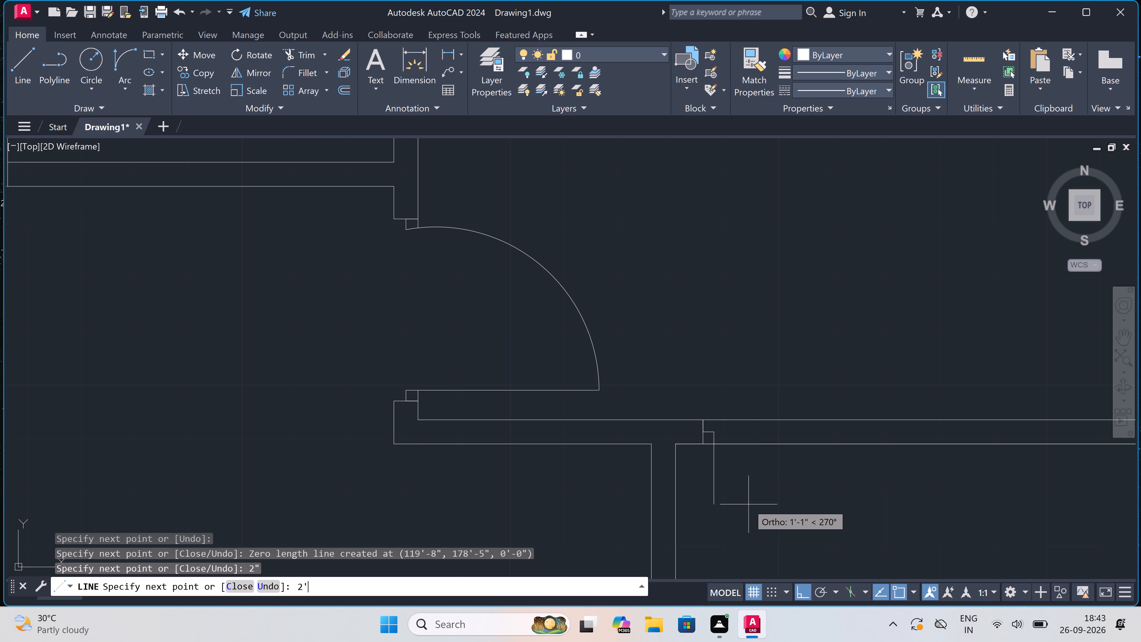
pyautogui.press('space')
pyautogui.press('Escape')
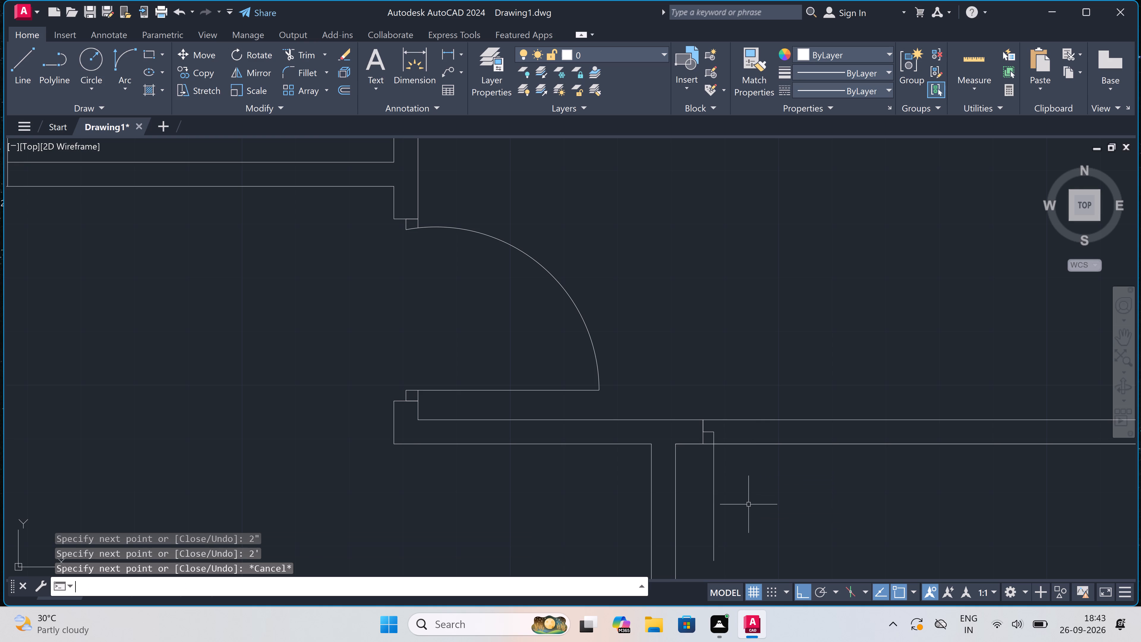
# Draw the opposite jamb line across the same wall right of the door leaf, with a 2" stub leftward from its midpoint.
pyautogui.press('space')
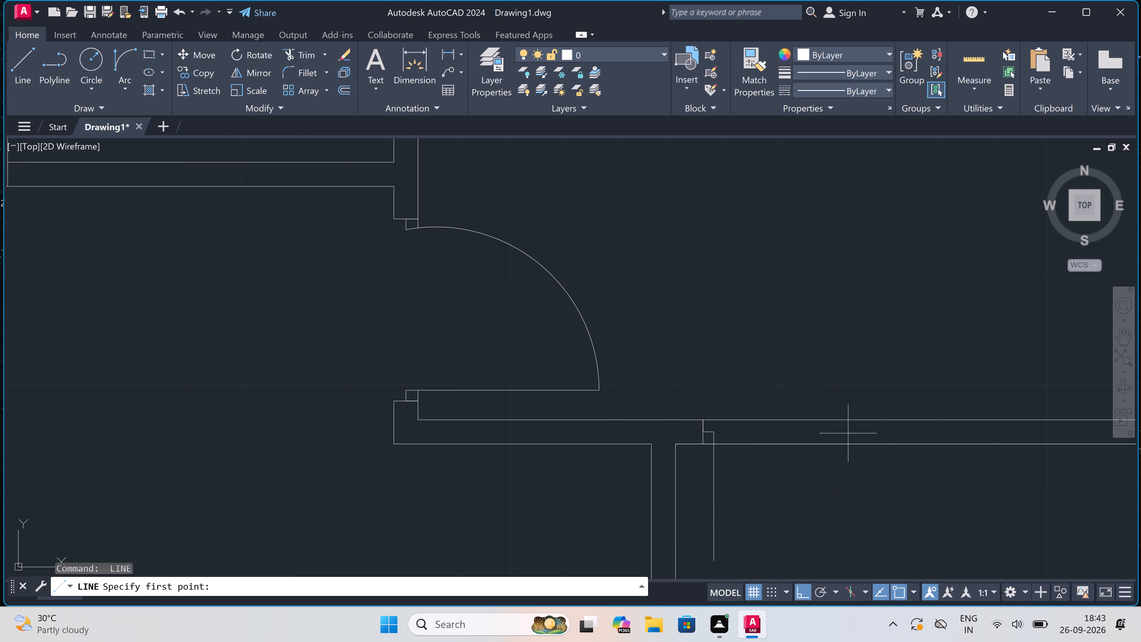
pyautogui.click(820, 418)
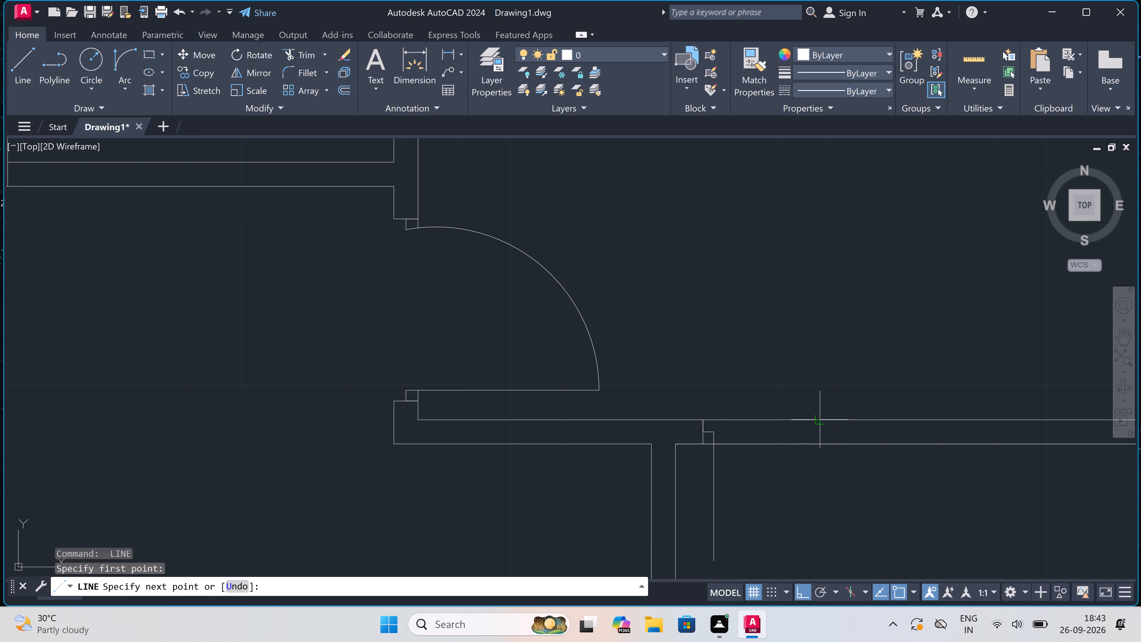
pyautogui.click(820, 440)
pyautogui.click(817, 429)
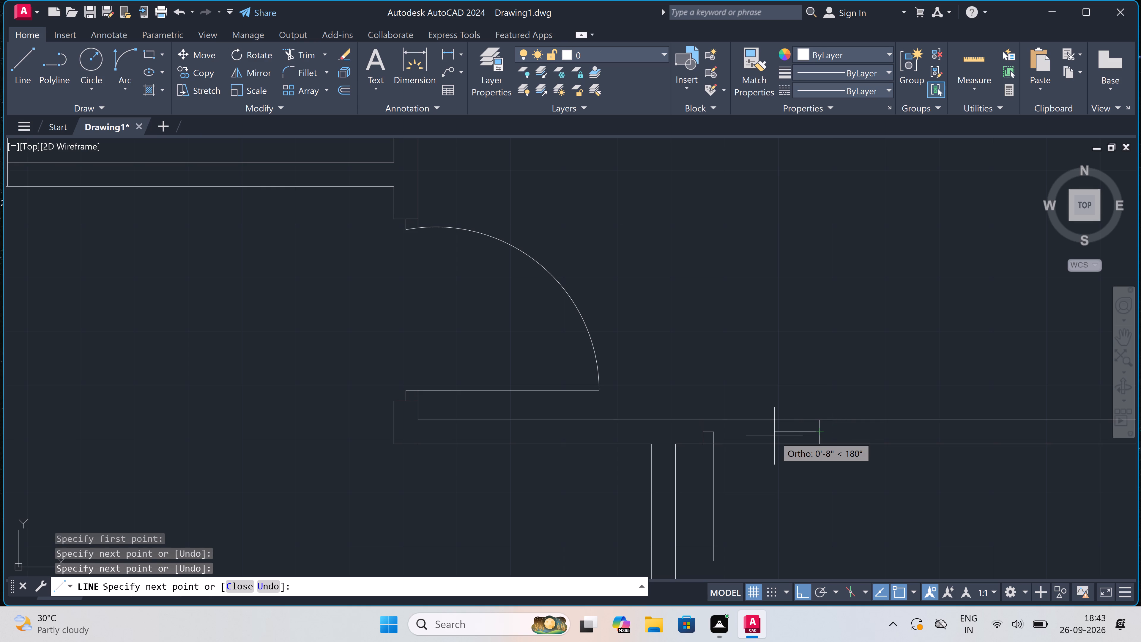
pyautogui.press('2')
pyautogui.write('"')
pyautogui.press('space')
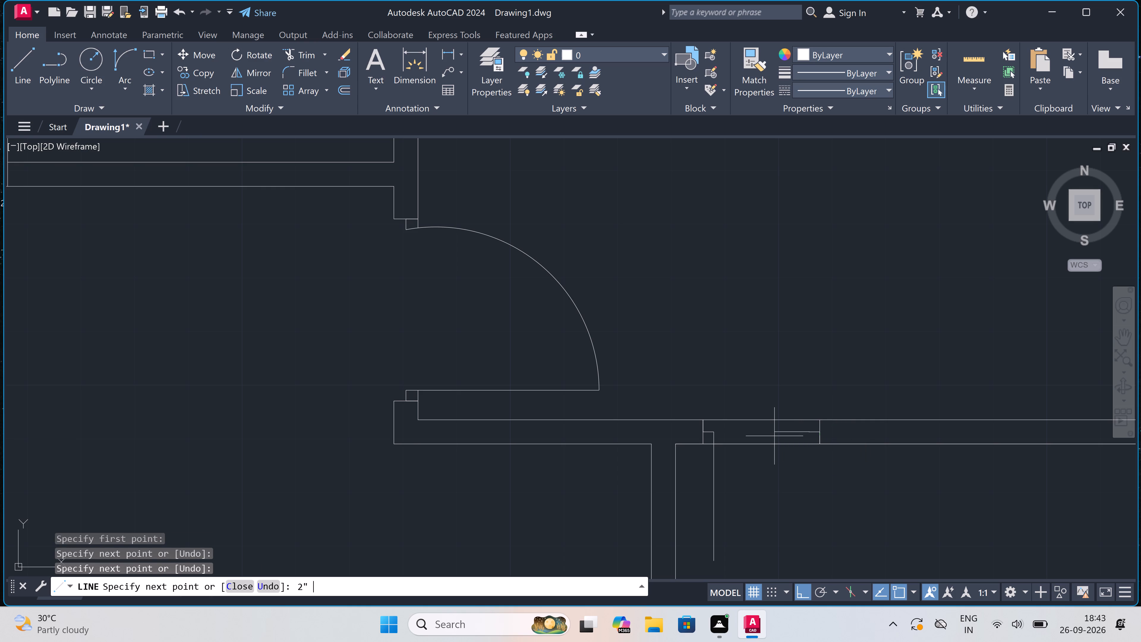
pyautogui.press('Escape')
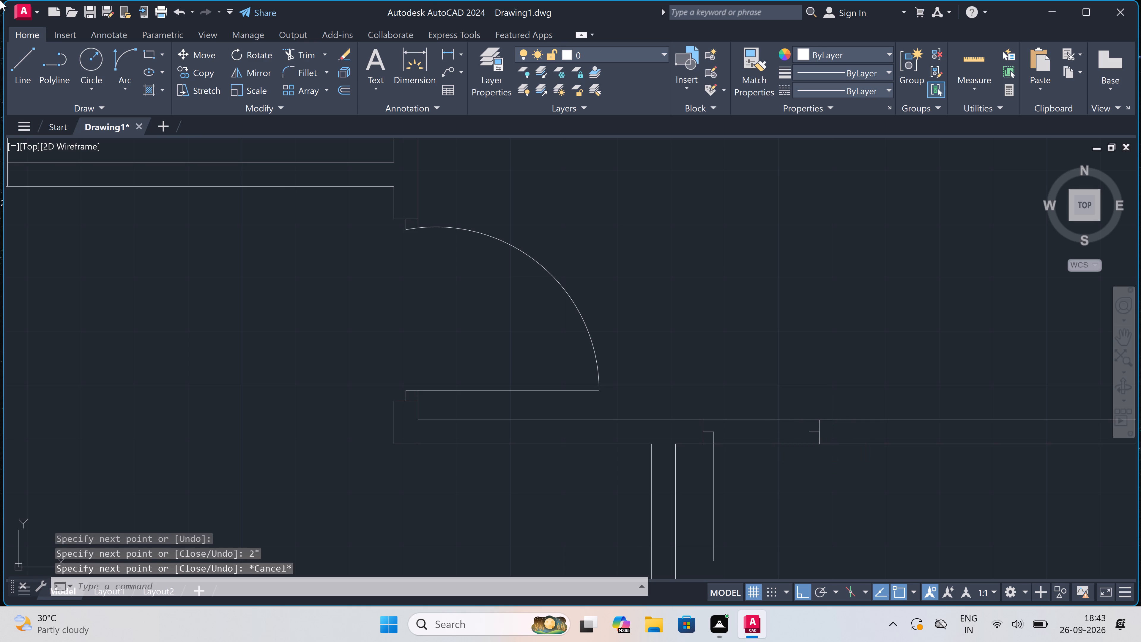
# Draw the door swing with a Start, End, Direction arc from the leaf's lower end to the opposite jamb stub, tangent rightward.
pyautogui.click(126, 56)
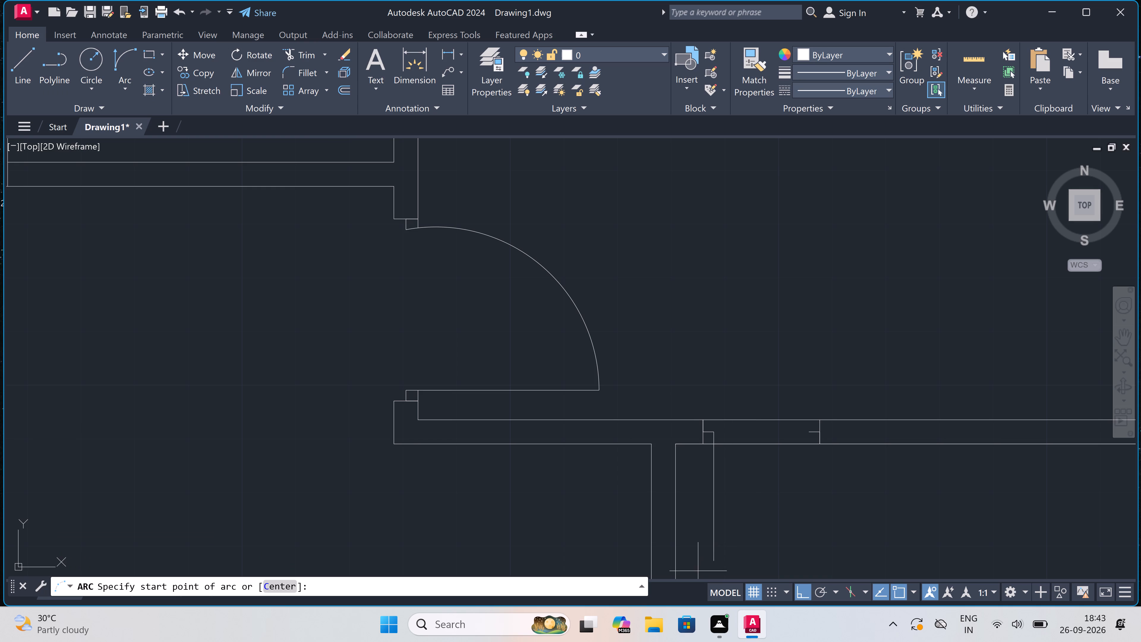
pyautogui.moveTo(718, 558); pyautogui.dragTo(719, 564)
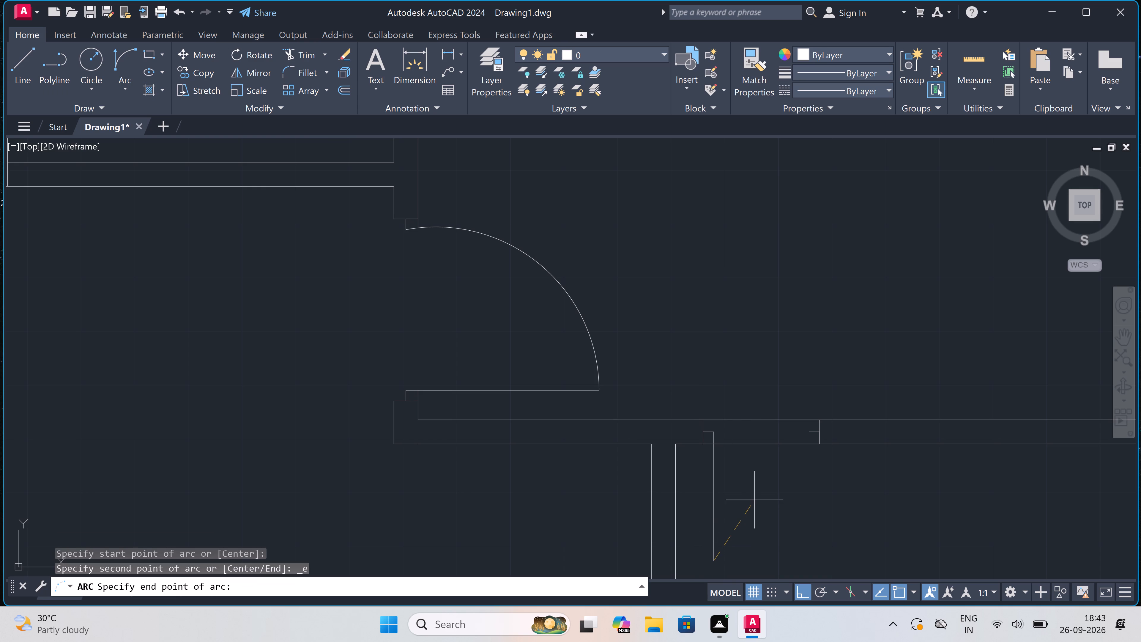
pyautogui.click(810, 431)
pyautogui.click(858, 476)
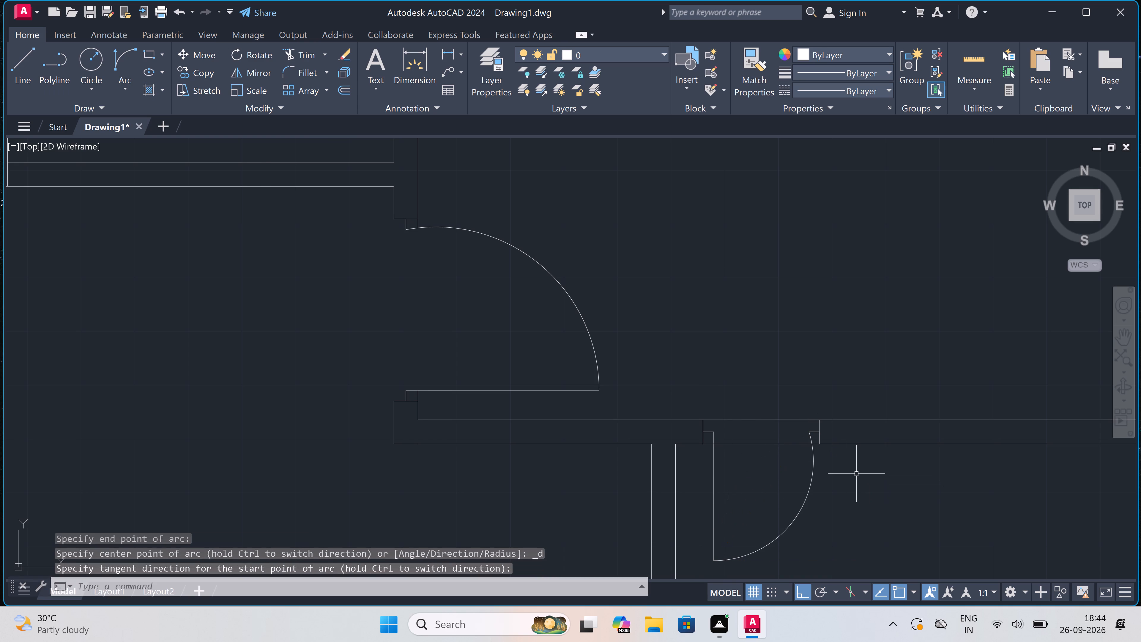
# Trim both faces of the horizontal wall between the two jamb lines to open the doorway.
pyautogui.write('tr')
pyautogui.press('space')
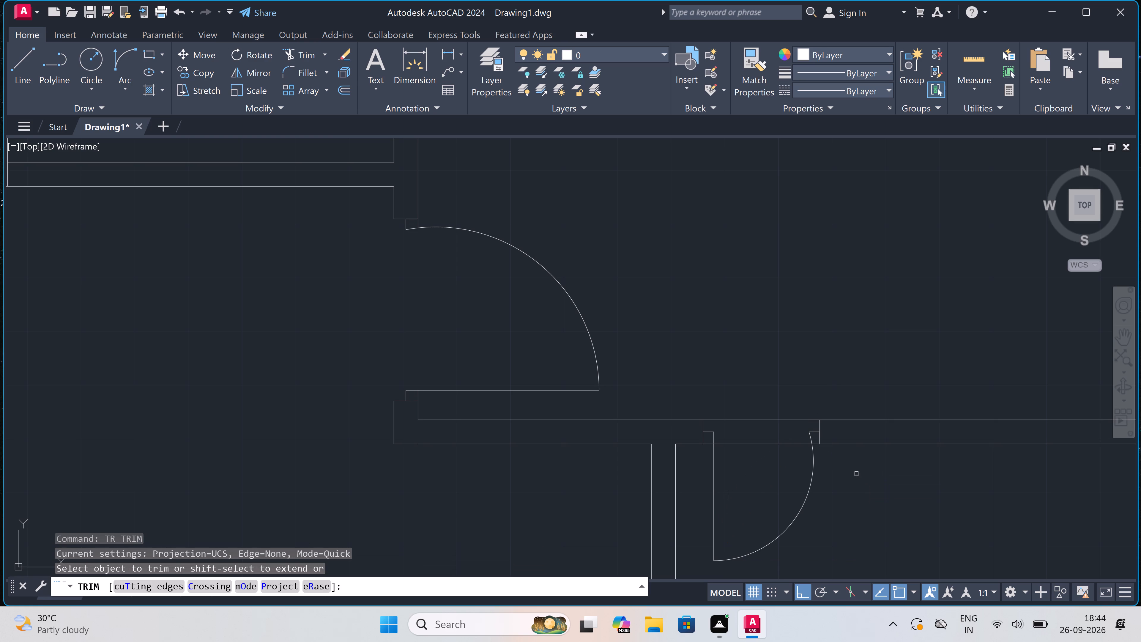
pyautogui.click(758, 407)
pyautogui.click(756, 475)
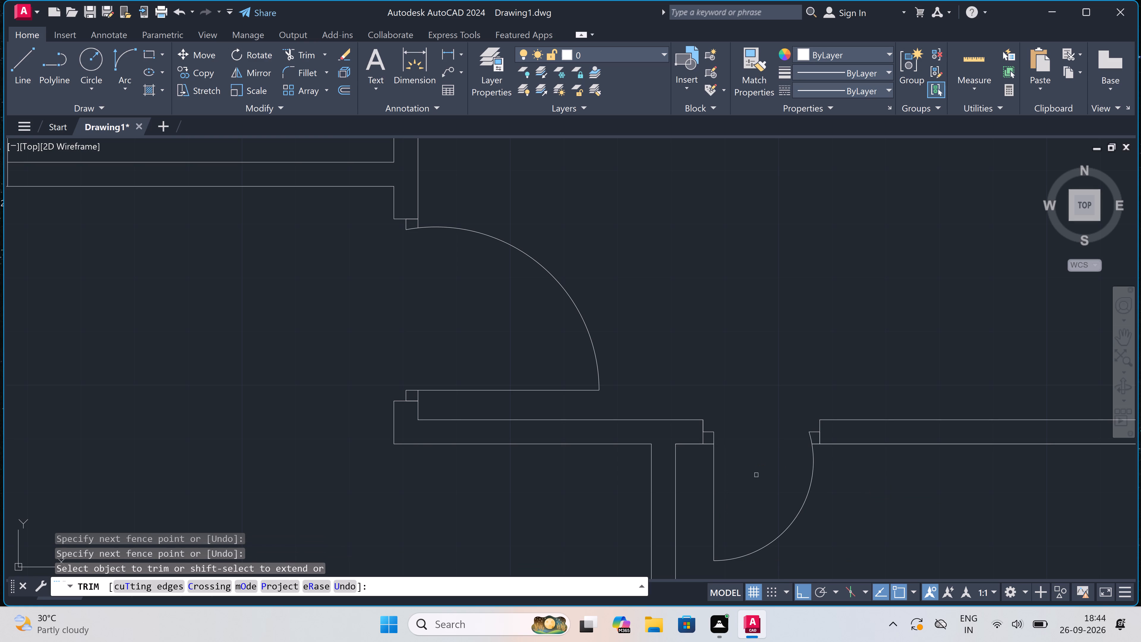
pyautogui.scroll(-3, 743, 473)
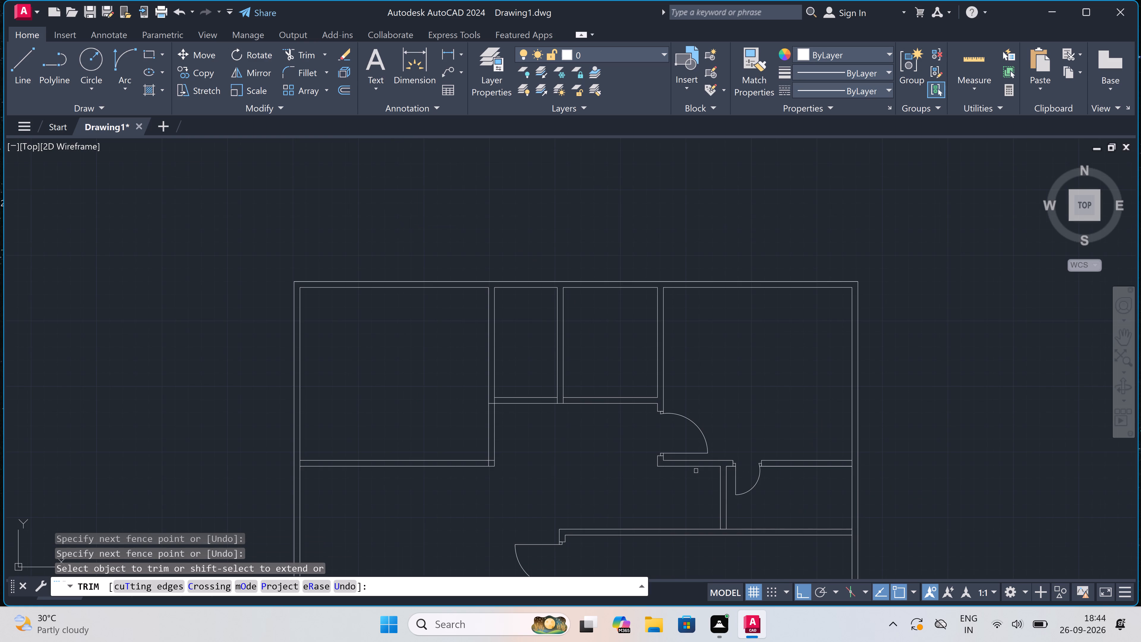
# Draw a 2' window in the right outer wall of the small room, with jamb lines across the wall and a centre line.
pyautogui.press('Escape')
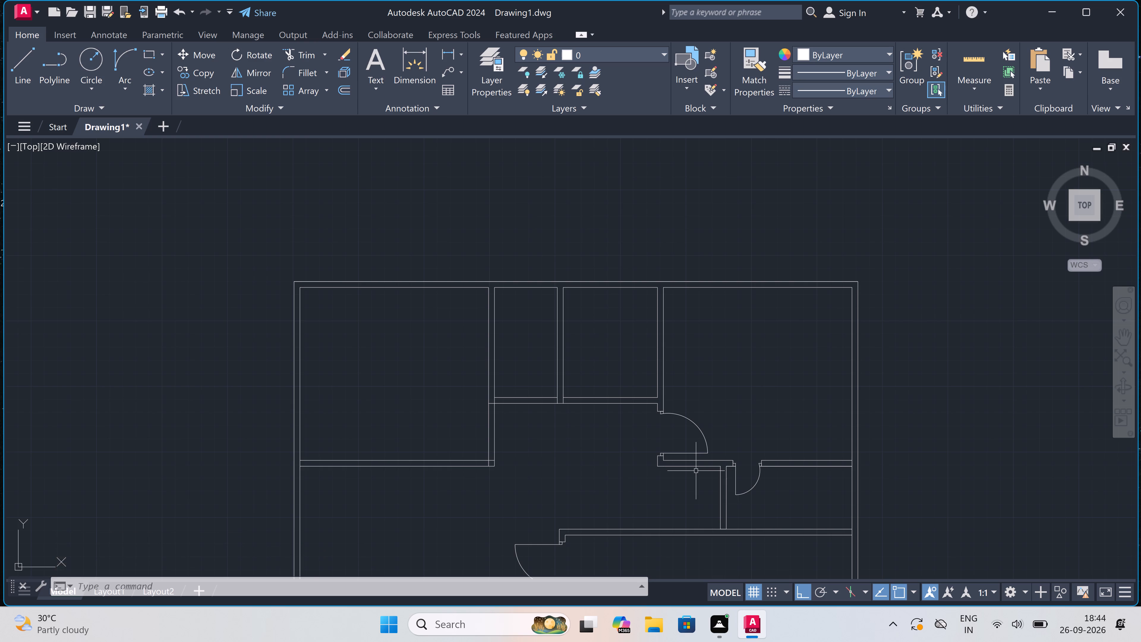
pyautogui.scroll(3, 698, 475)
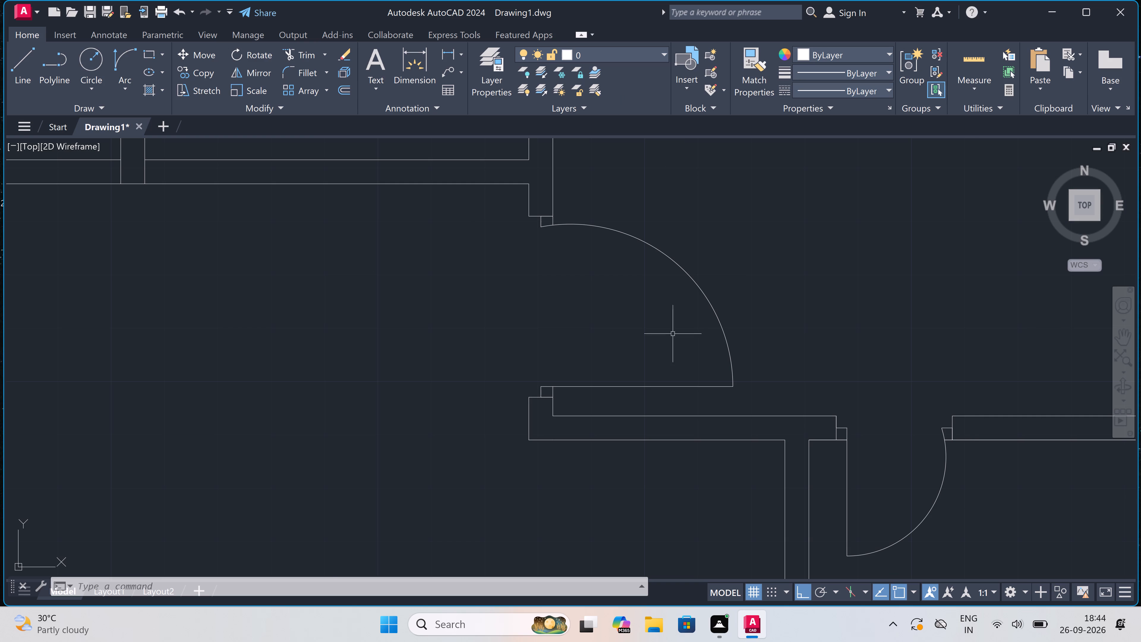
pyautogui.scroll(-4, 673, 334)
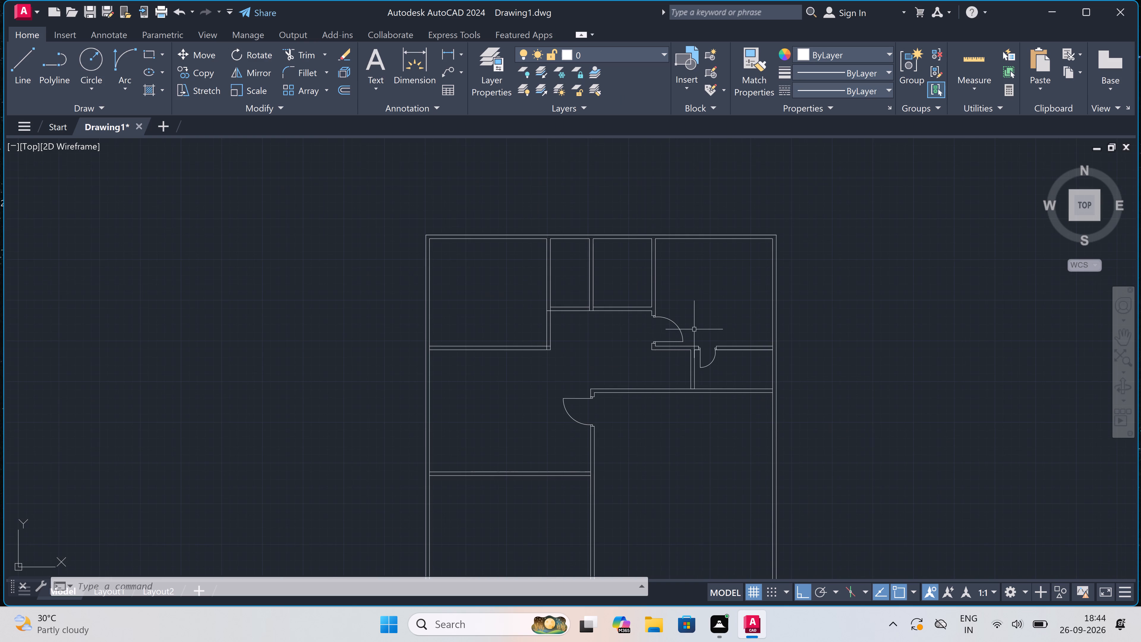
pyautogui.scroll(3, 762, 375)
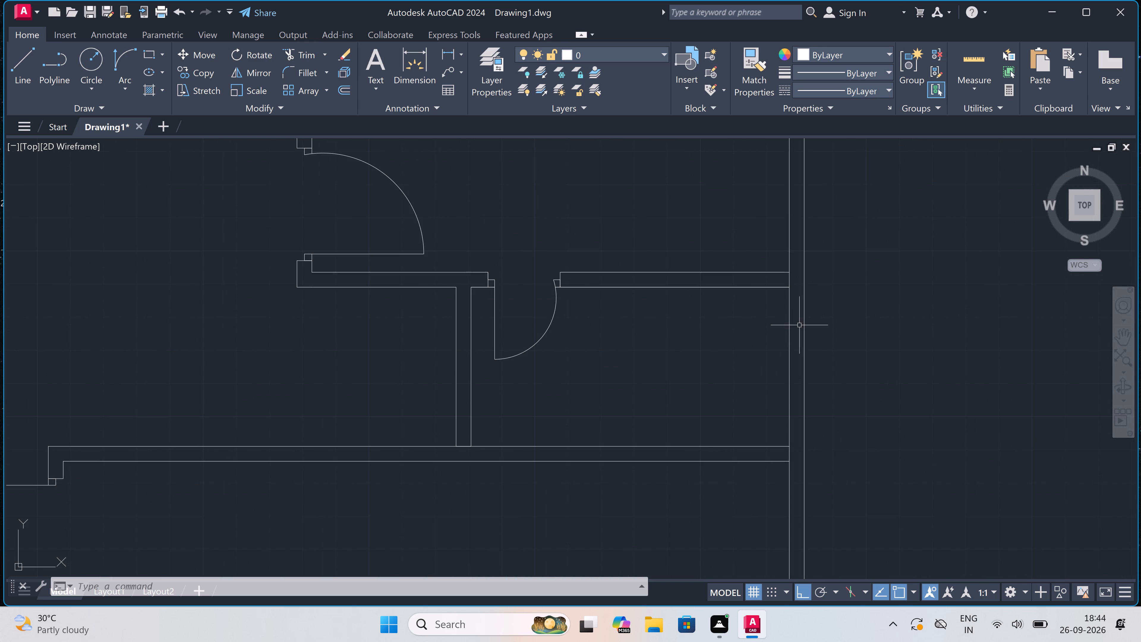
pyautogui.write('l')
pyautogui.press('space')
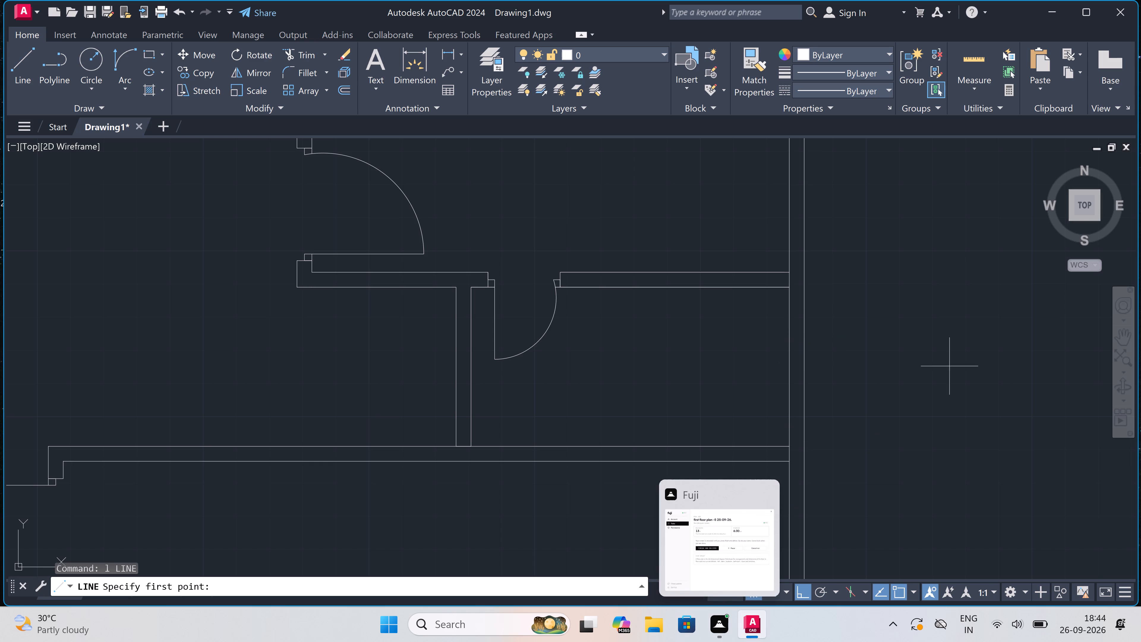
pyautogui.moveTo(776, 425); pyautogui.dragTo(111, 641, button='right')
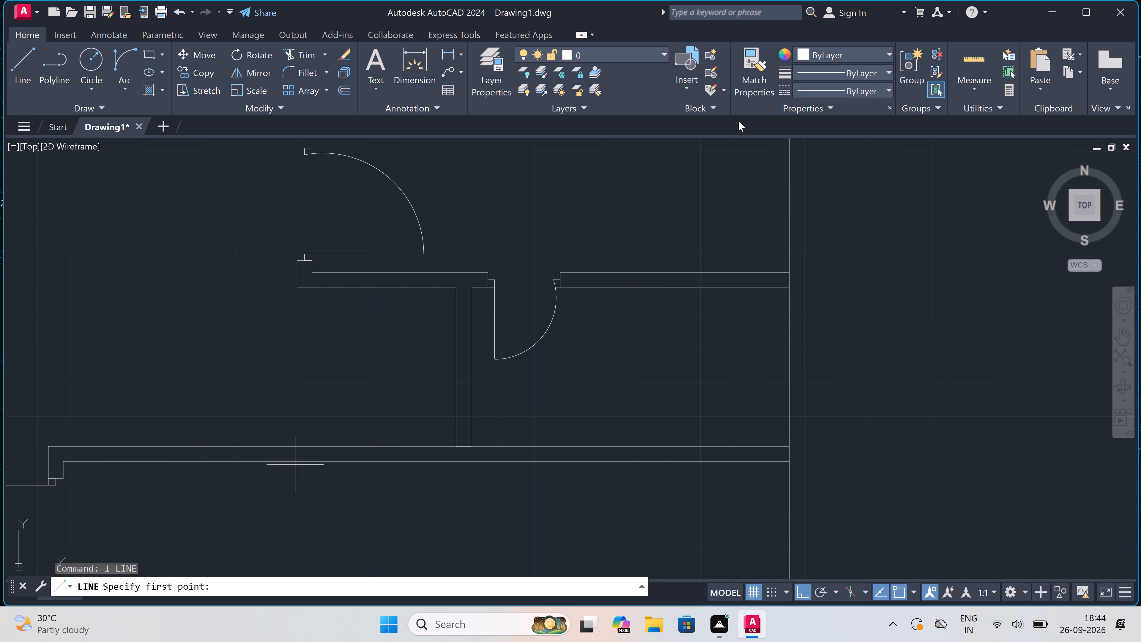
pyautogui.click(789, 323)
pyautogui.click(804, 323)
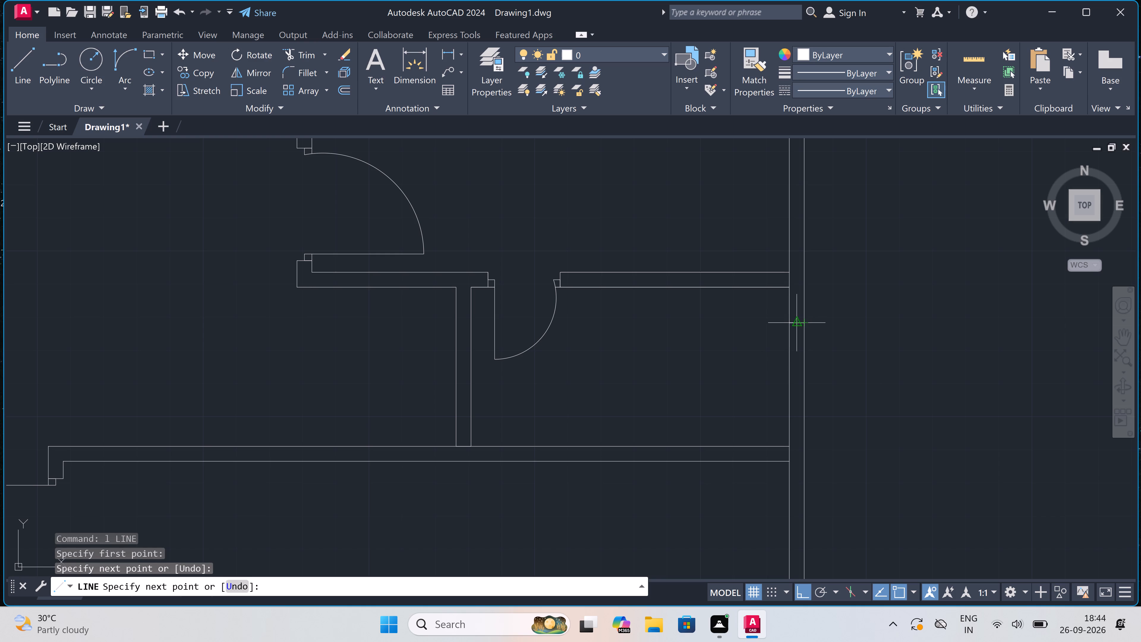
pyautogui.click(799, 325)
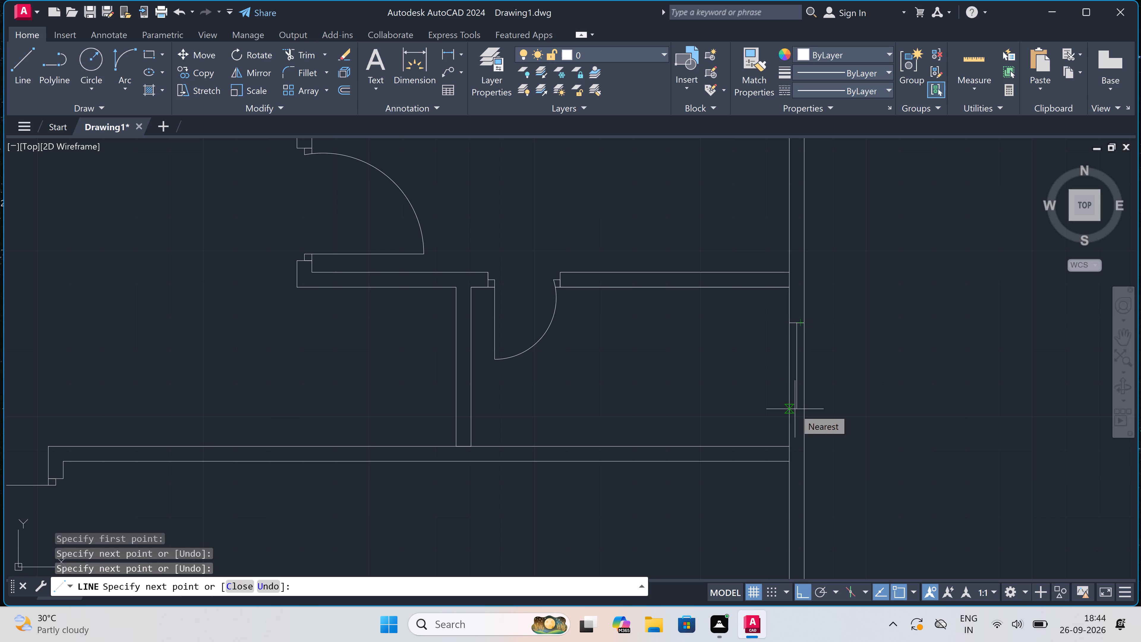
pyautogui.write("2'")
pyautogui.press('space')
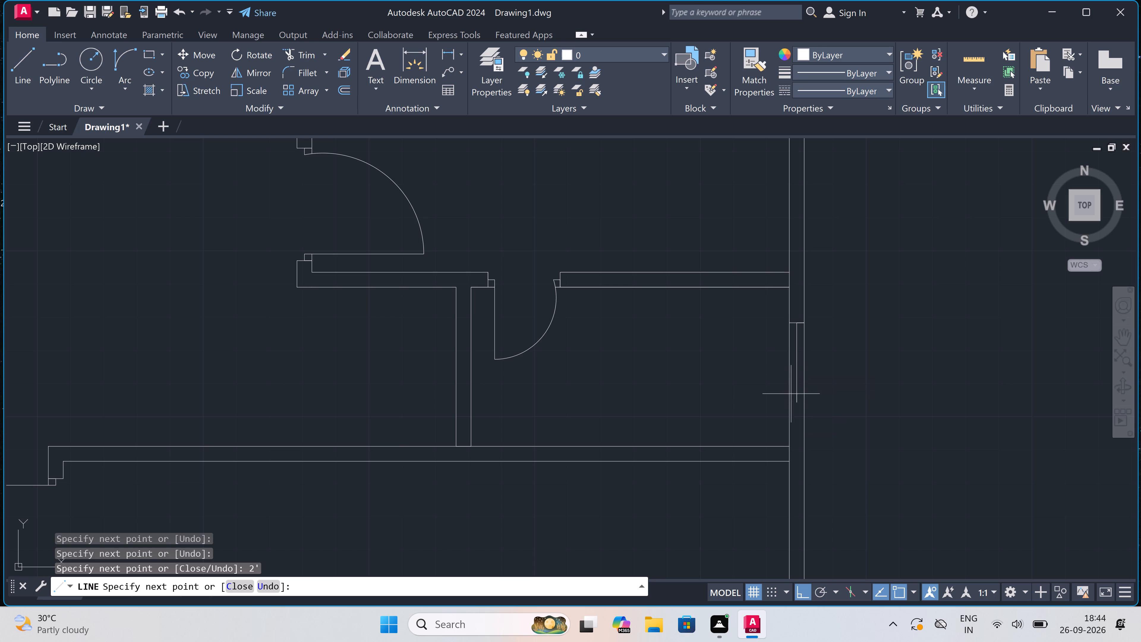
pyautogui.scroll(2, 795, 401)
pyautogui.click(781, 401)
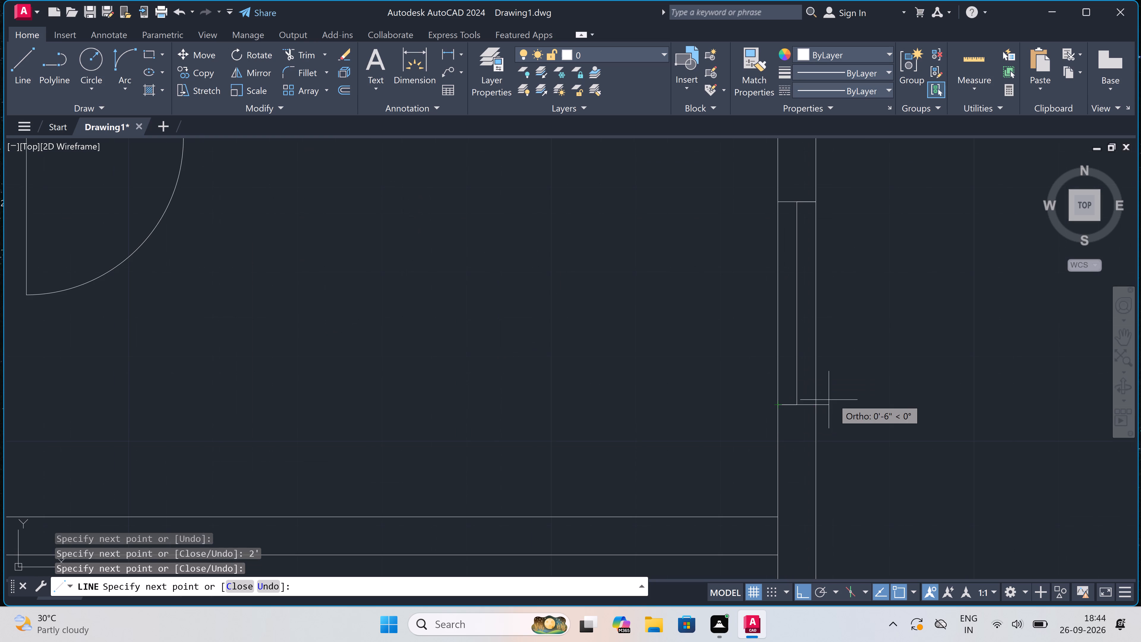
pyautogui.click(814, 402)
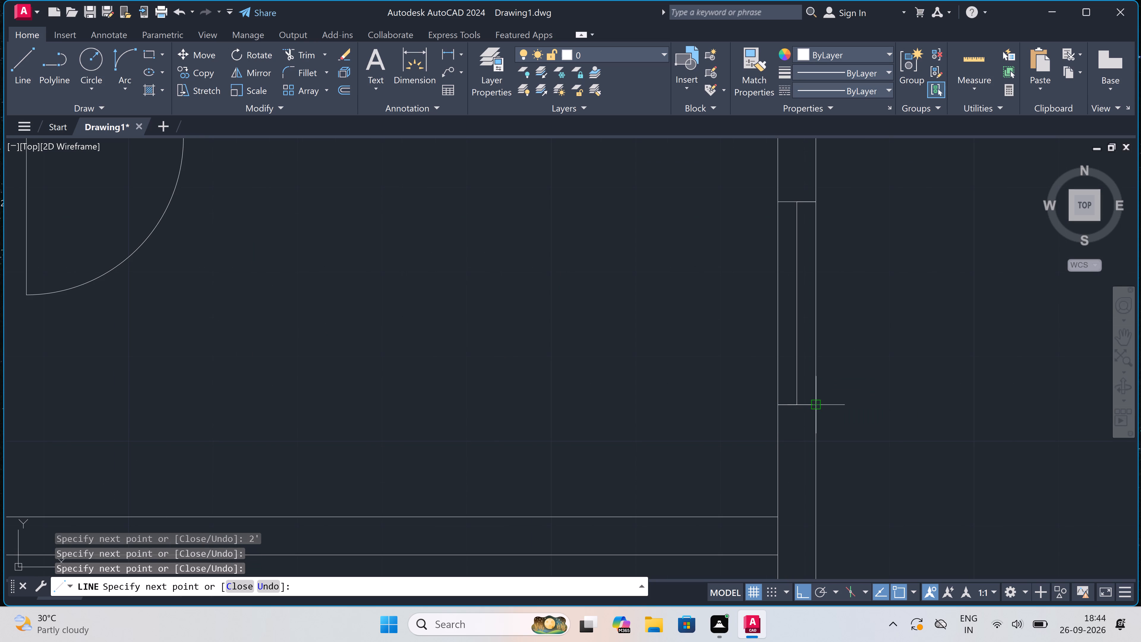
pyautogui.press('Escape')
# Trim the right outer wall's inner face where the small room's lower and upper horizontal walls meet it.
pyautogui.write('tr')
pyautogui.press('space')
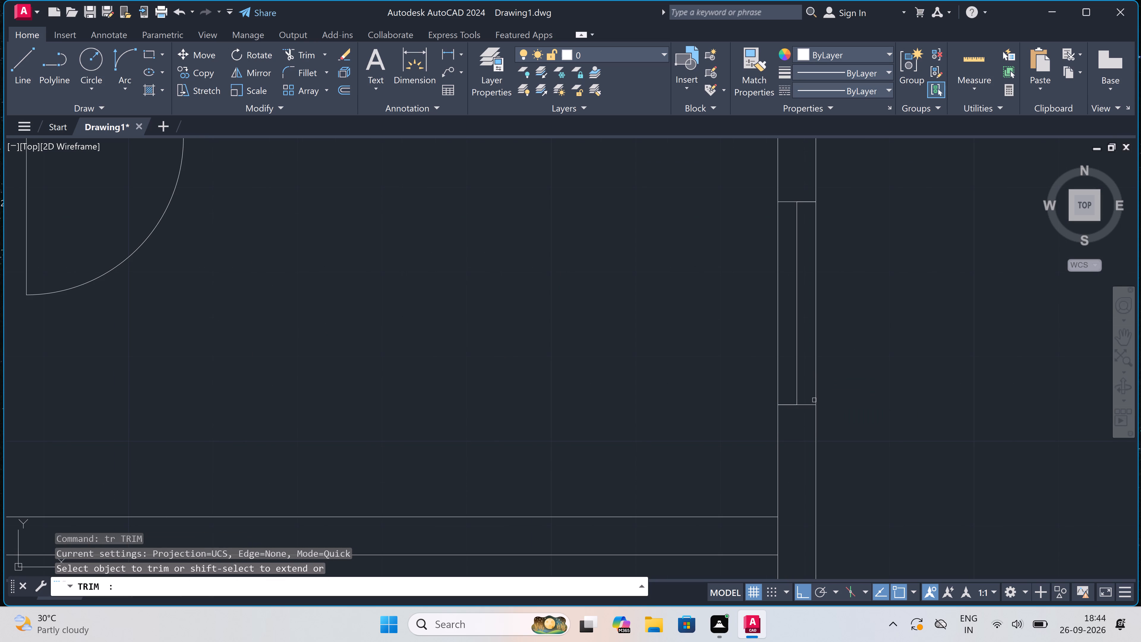
pyautogui.scroll(-2, 814, 400)
pyautogui.scroll(2, 798, 454)
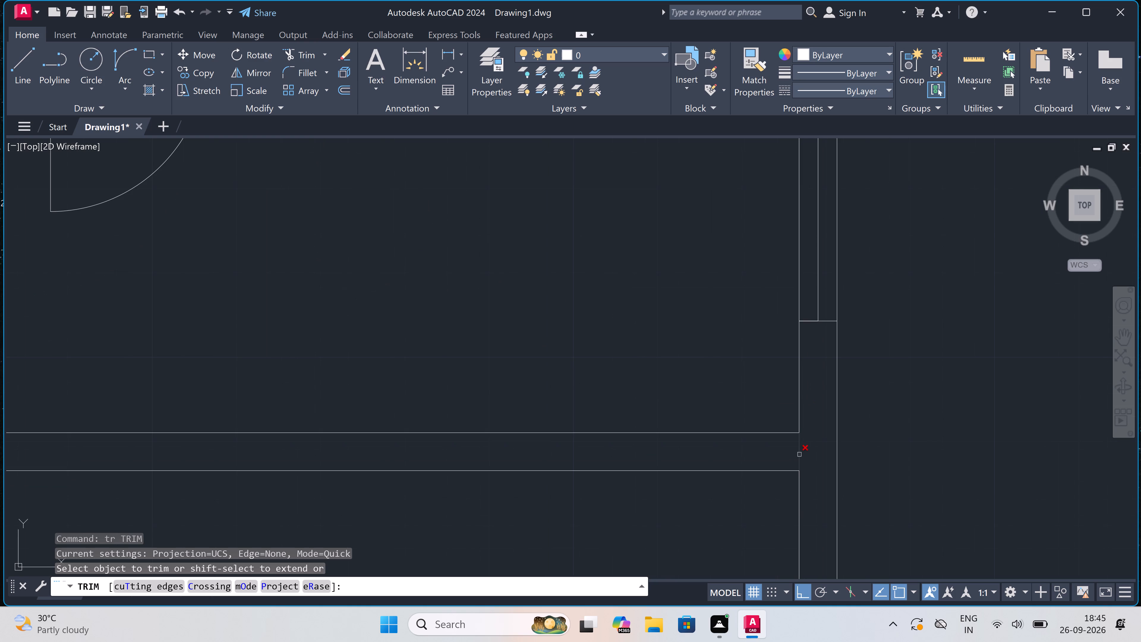
pyautogui.click(800, 453)
pyautogui.scroll(-4, 800, 453)
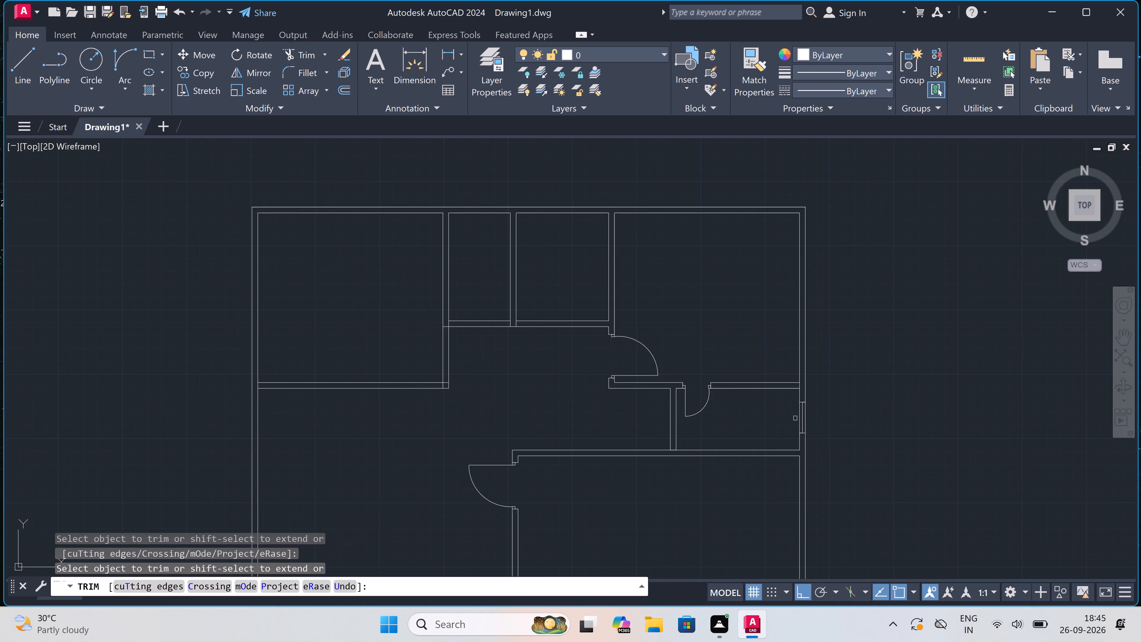
pyautogui.scroll(3, 800, 389)
pyautogui.click(791, 377)
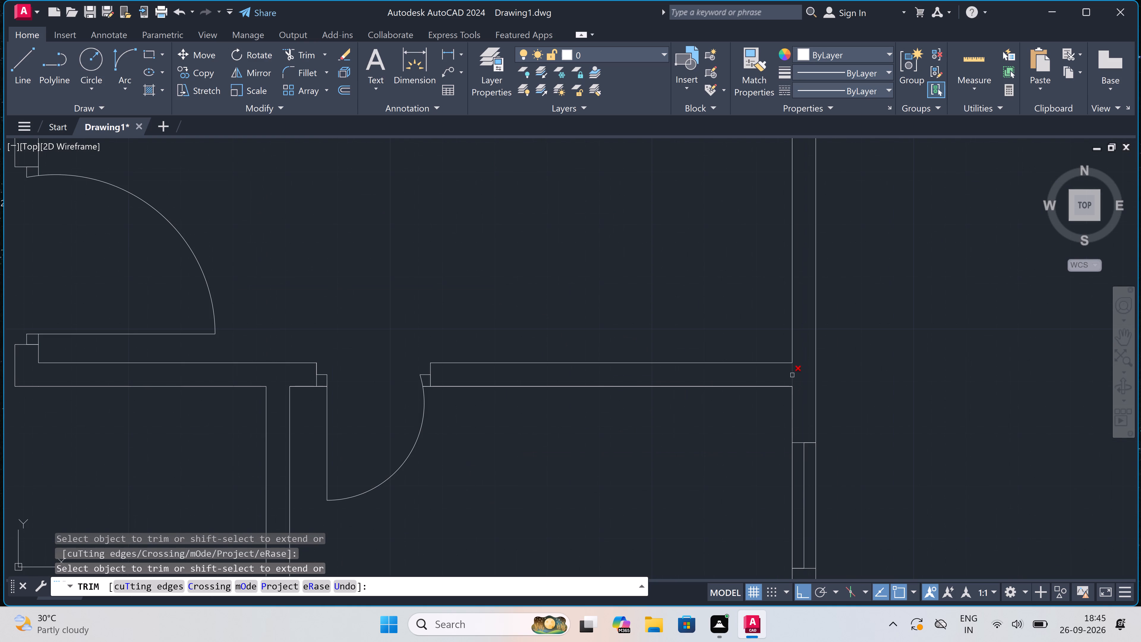
pyautogui.press('Escape')
pyautogui.scroll(-3, 792, 378)
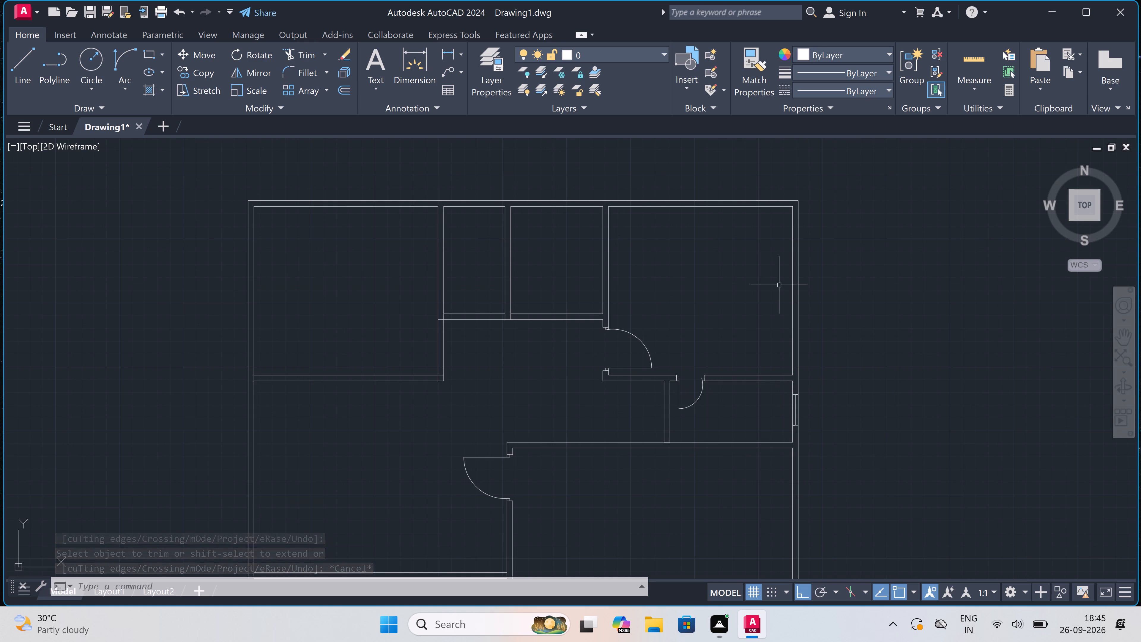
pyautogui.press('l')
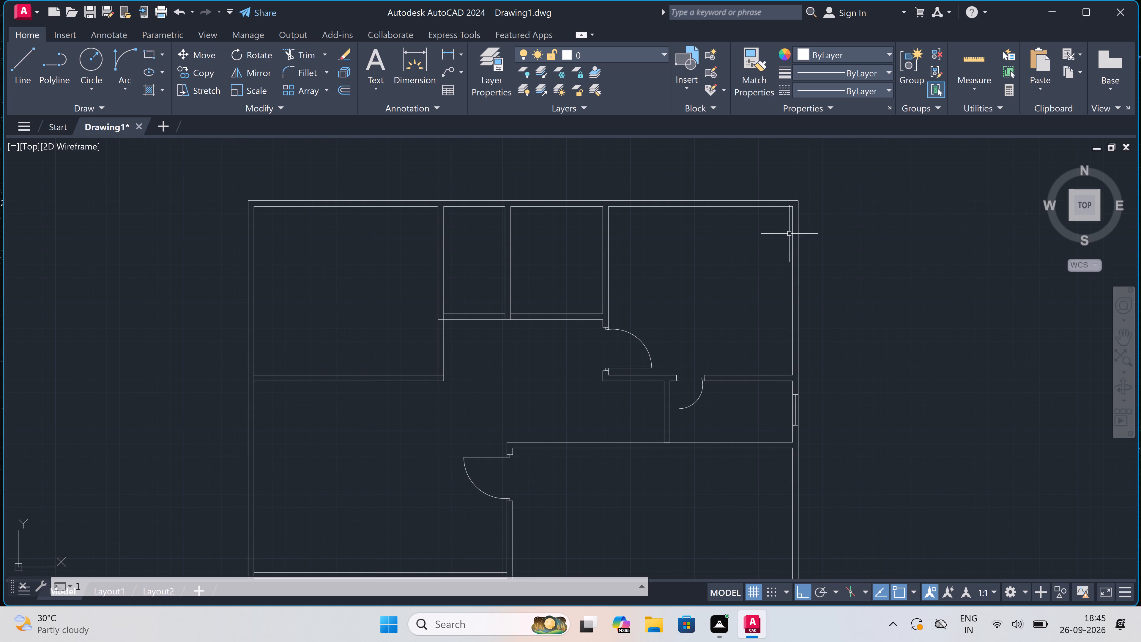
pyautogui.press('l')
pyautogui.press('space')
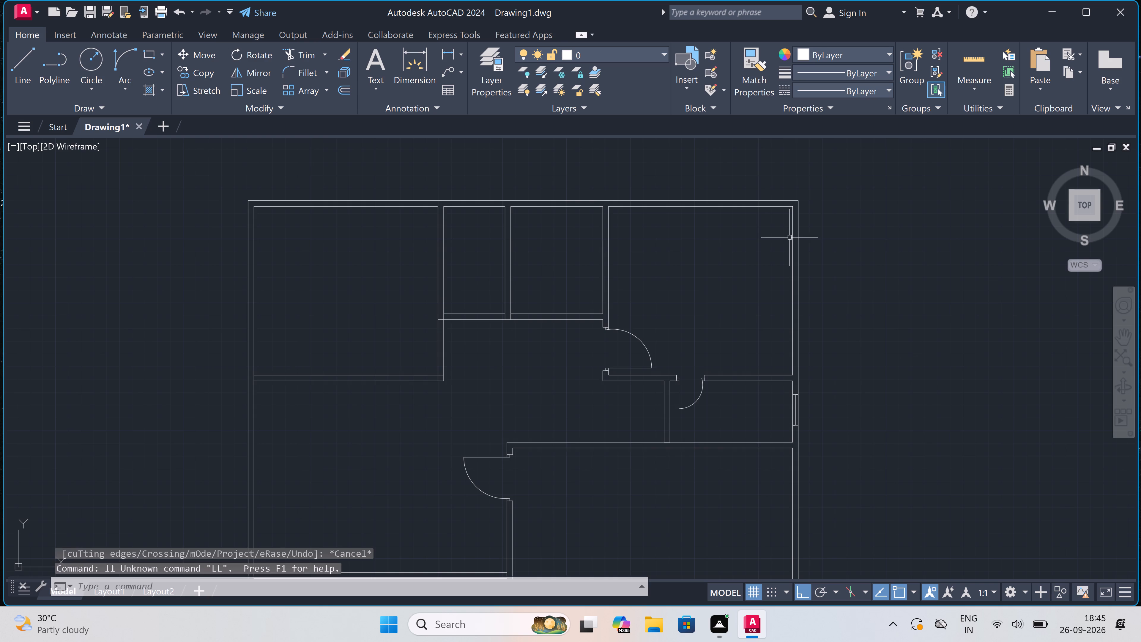
# Draw a 5' window in the right outer wall of the upper-right room, with jamb lines across the wall and a centre line.
pyautogui.scroll(1, 789, 236)
pyautogui.write('l')
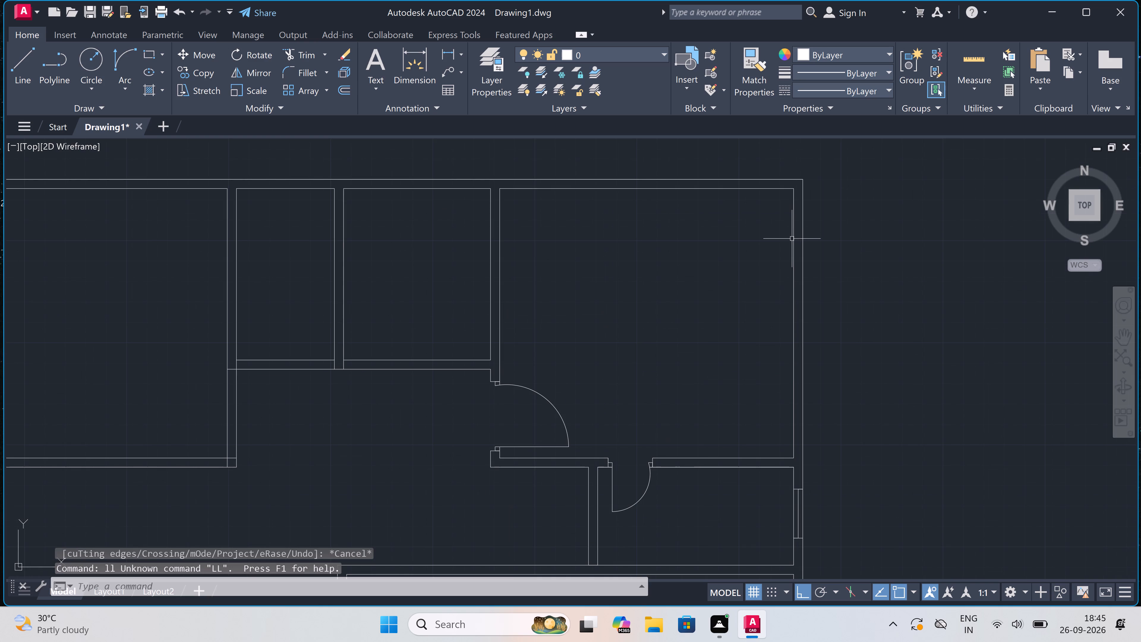
pyautogui.press('space')
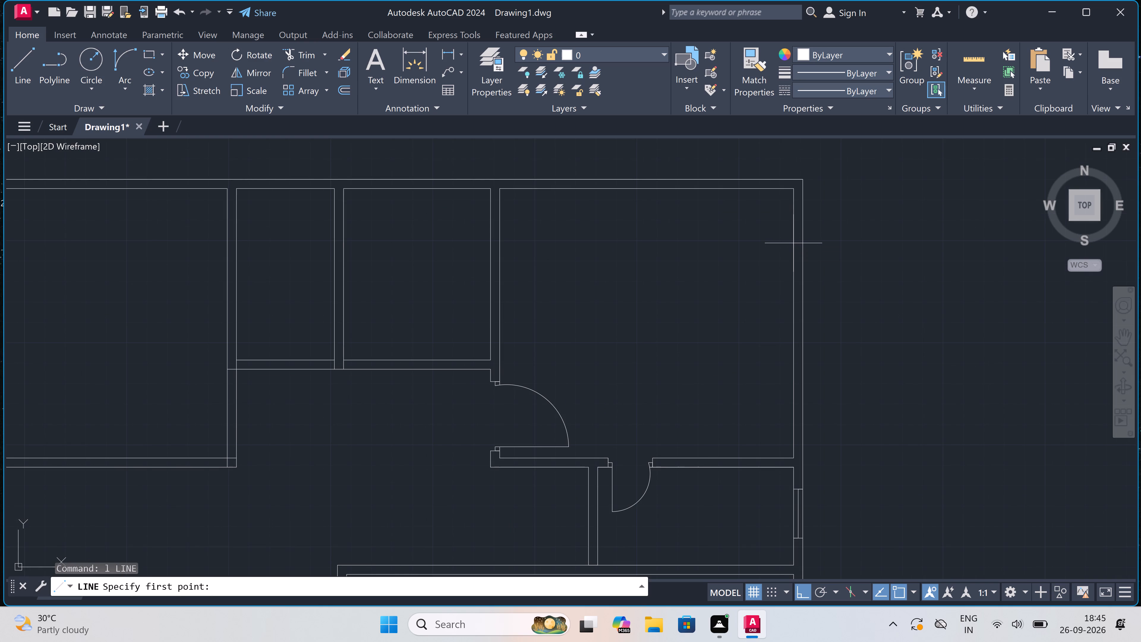
pyautogui.click(805, 258)
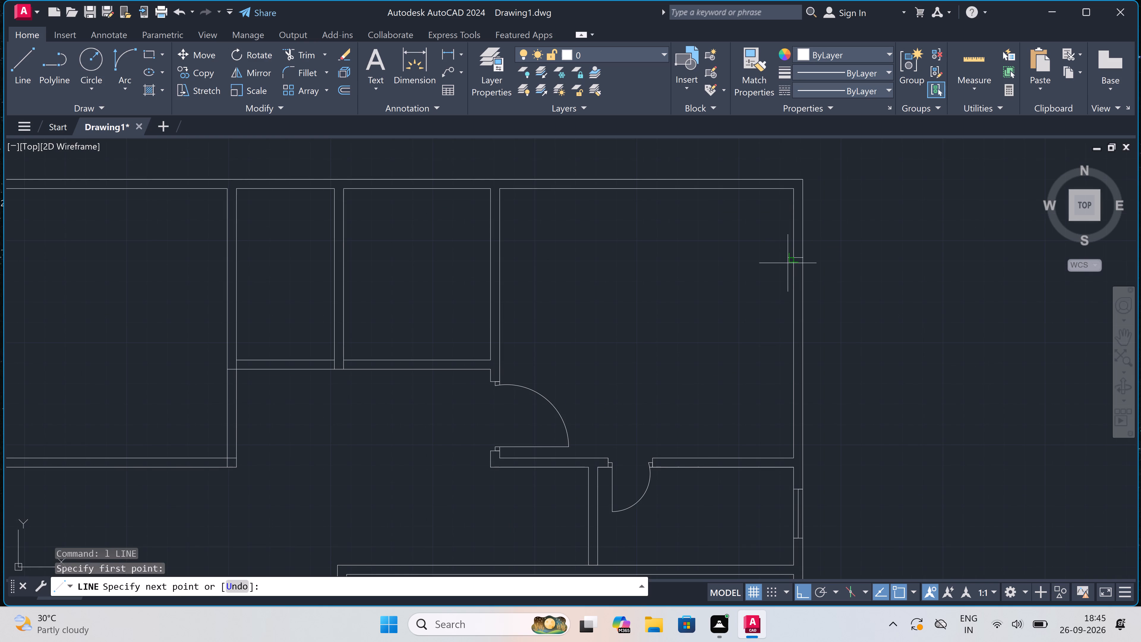
pyautogui.click(793, 260)
pyautogui.scroll(2, 797, 260)
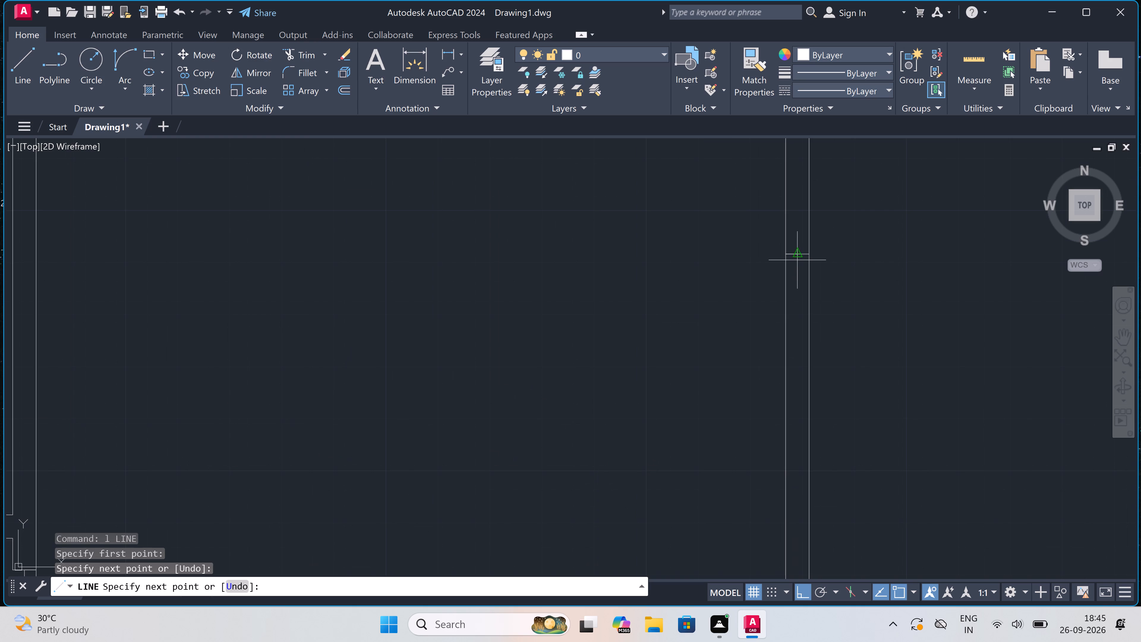
pyautogui.click(799, 254)
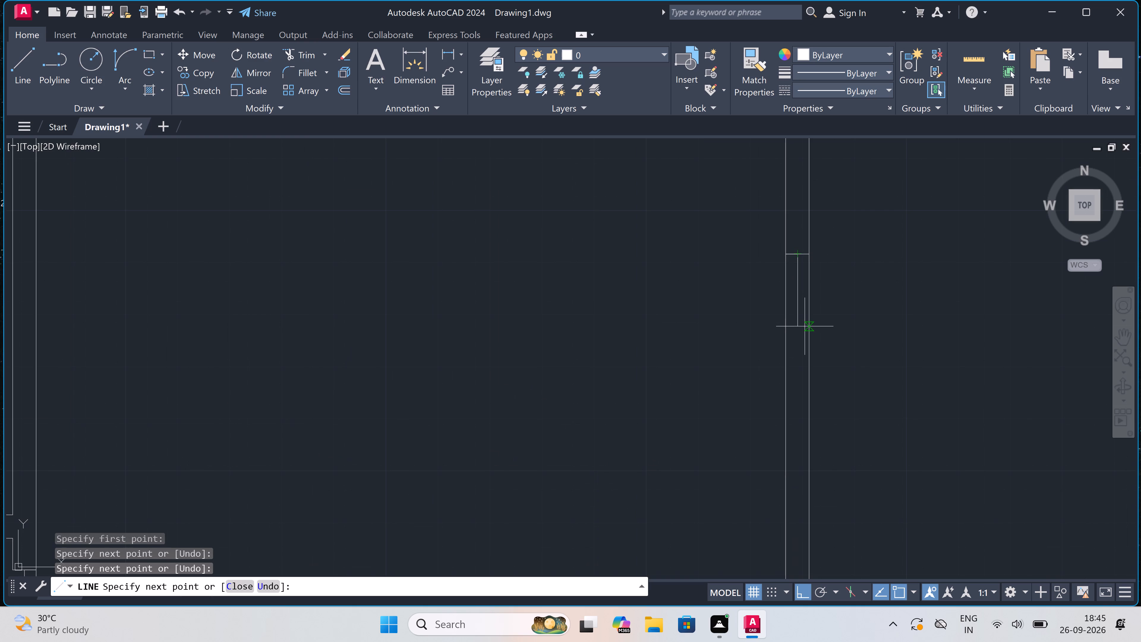
pyautogui.write("5'")
pyautogui.press('space')
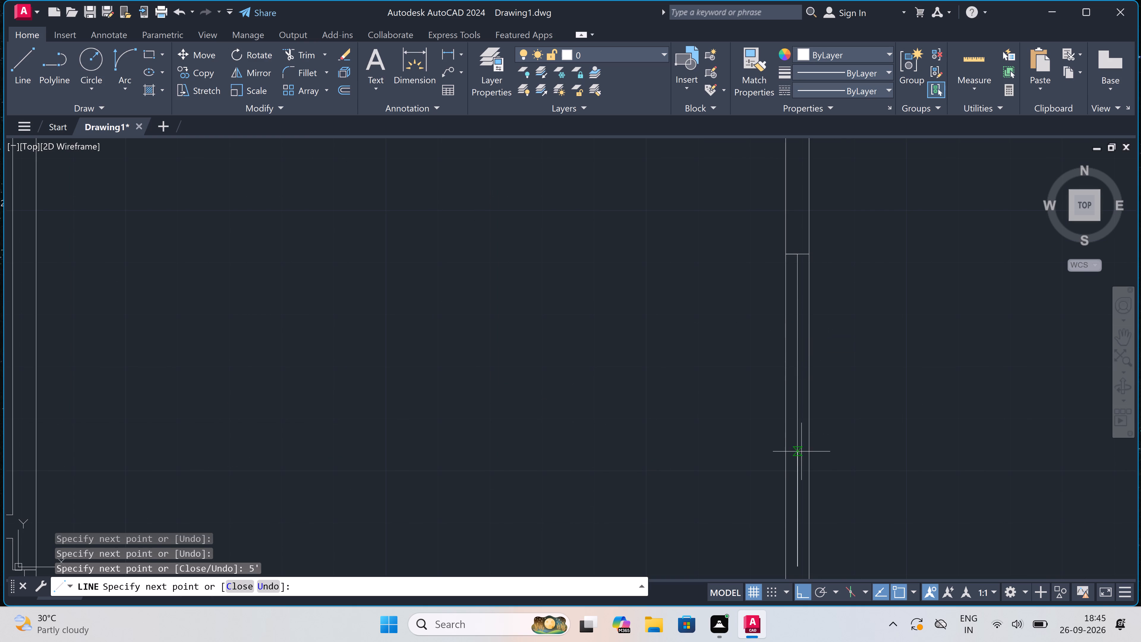
pyautogui.scroll(-2, 799, 419)
pyautogui.scroll(-1, 796, 393)
pyautogui.scroll(2, 791, 467)
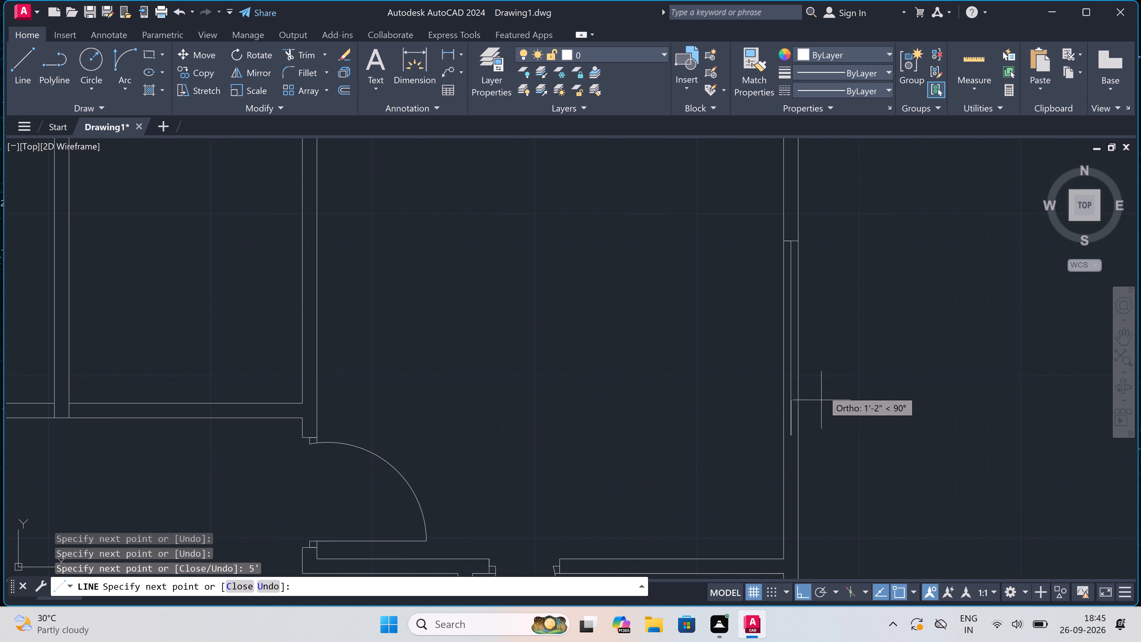
pyautogui.scroll(3, 786, 433)
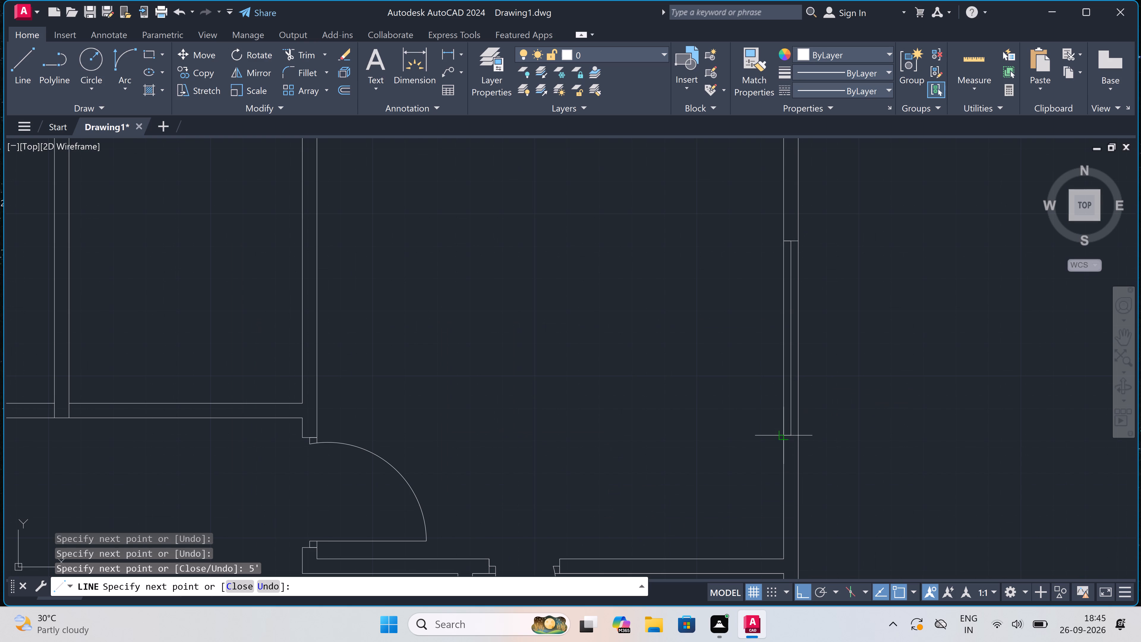
pyautogui.click(772, 445)
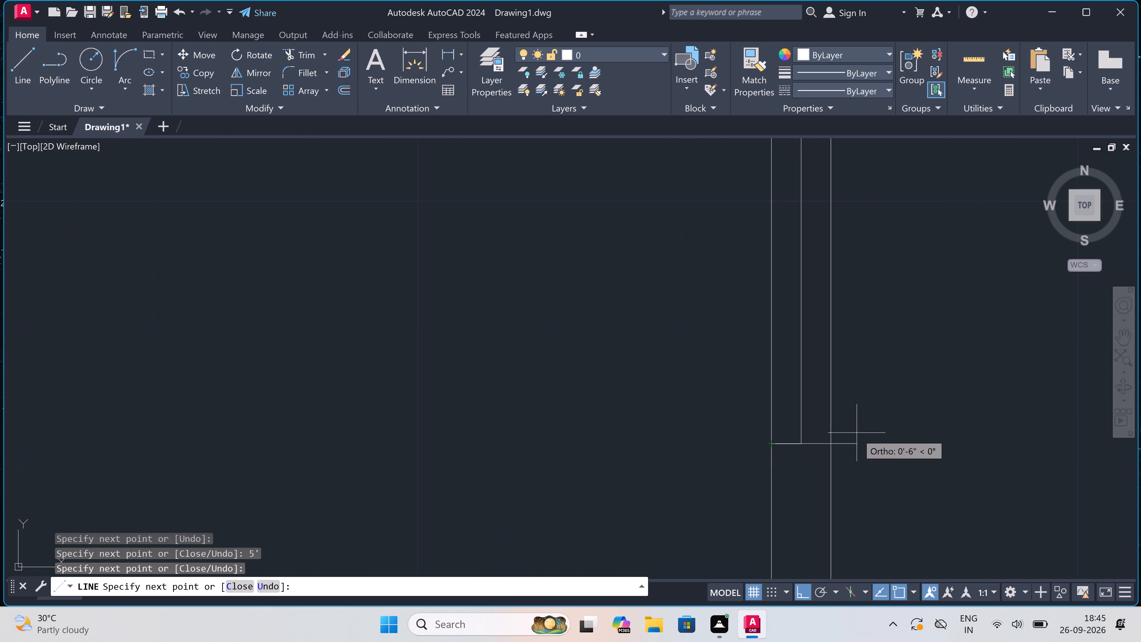
pyautogui.click(827, 441)
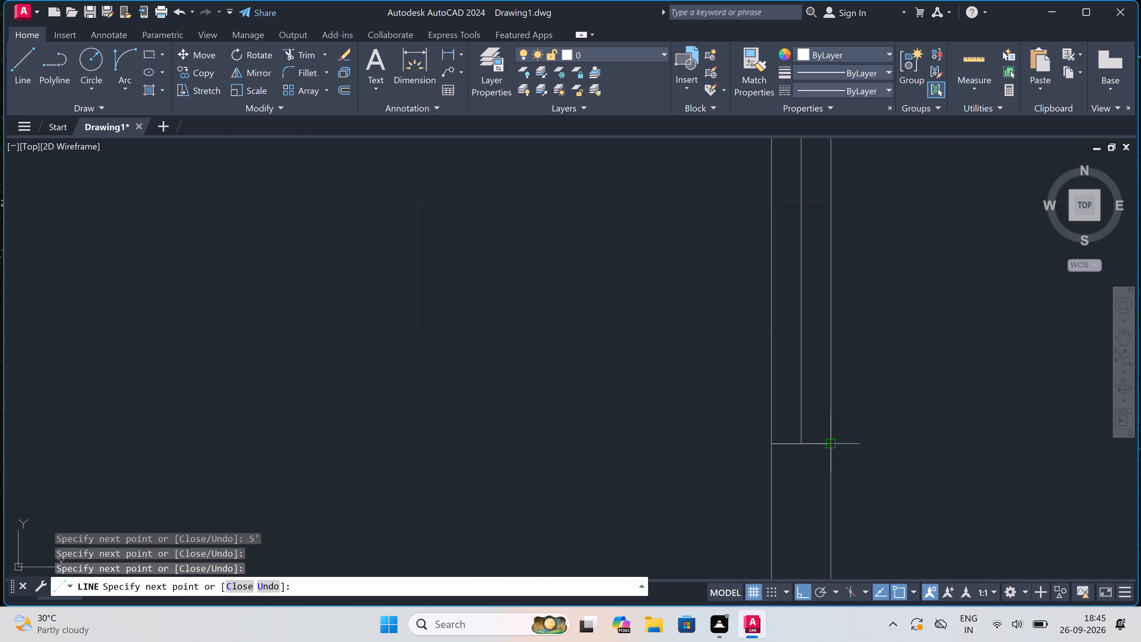
pyautogui.press('Escape')
# Draw a 5' window in the top outer wall of the upper-right room, with jamb lines across the wall and a centre line.
pyautogui.scroll(-6, 750, 417)
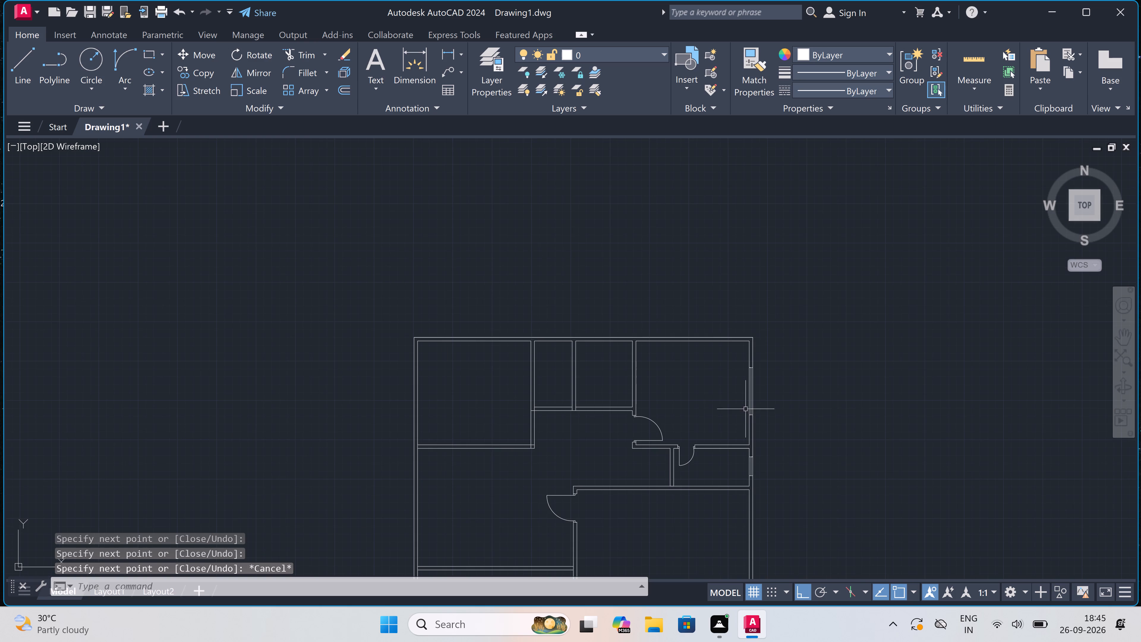
pyautogui.scroll(3, 657, 350)
pyautogui.press('space')
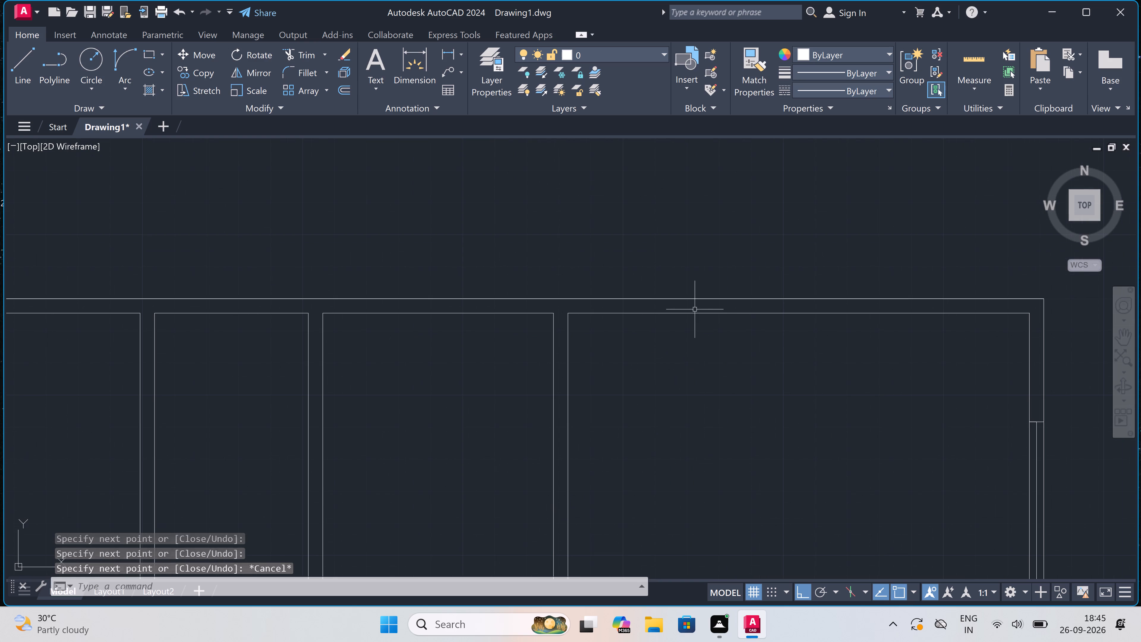
pyautogui.click(672, 299)
pyautogui.click(672, 315)
pyautogui.scroll(2, 673, 311)
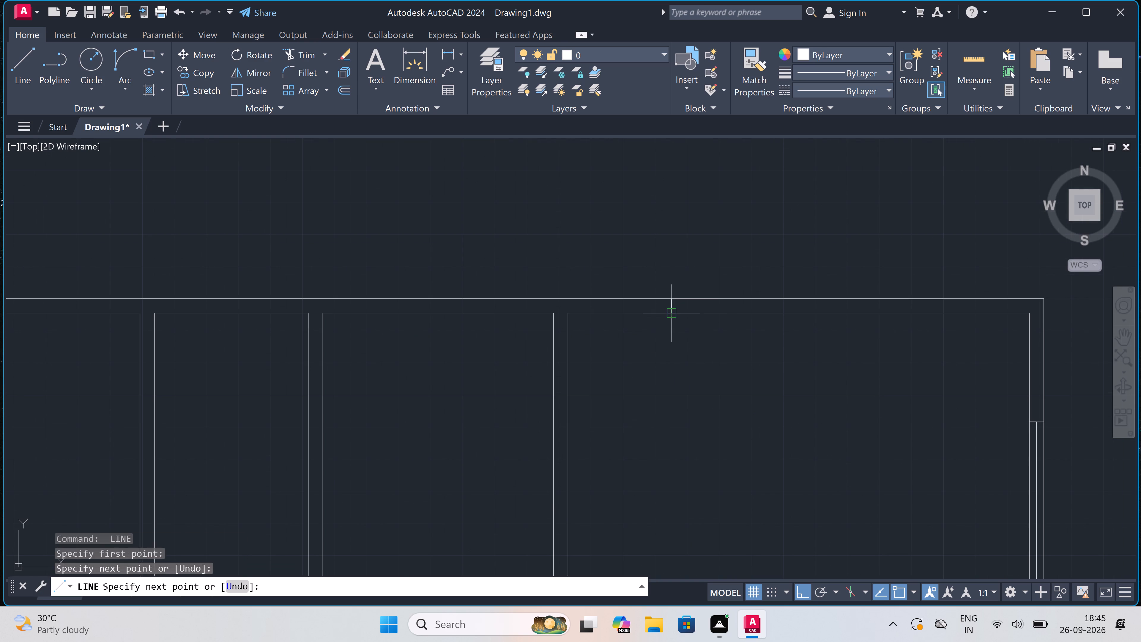
pyautogui.scroll(1, 673, 311)
pyautogui.click(662, 288)
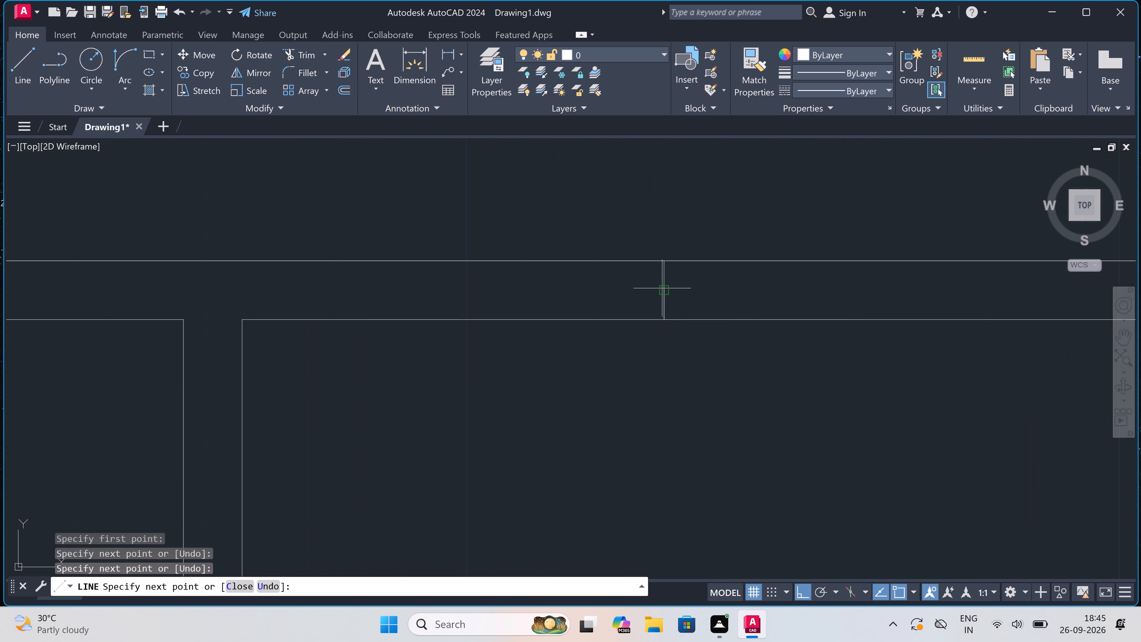
pyautogui.write("5'")
pyautogui.press('space')
pyautogui.scroll(-4, 799, 295)
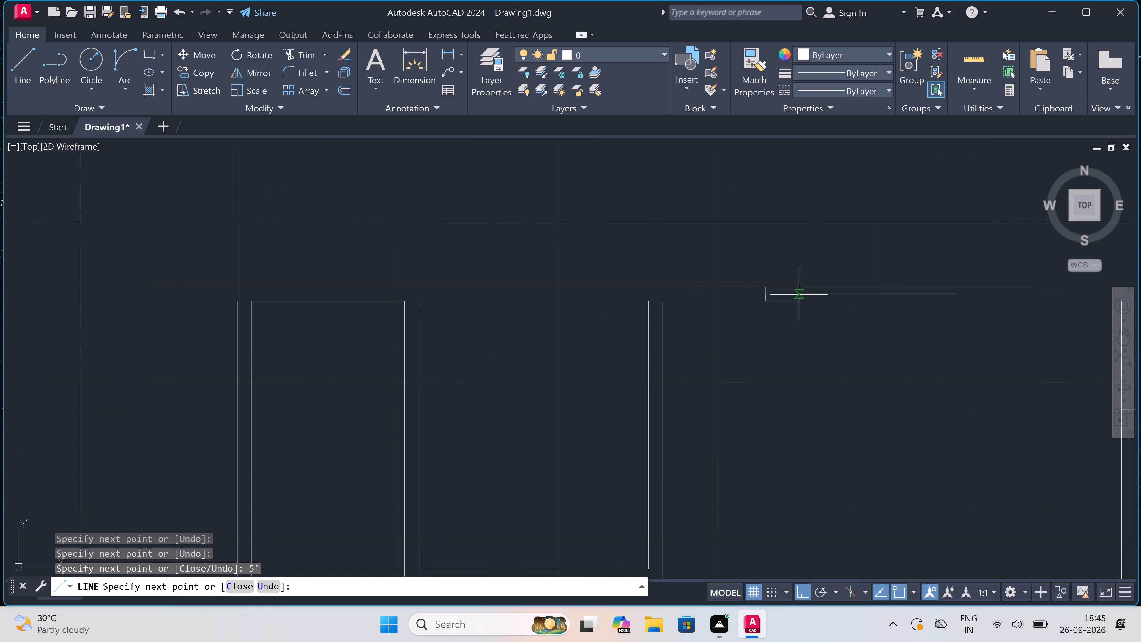
pyautogui.scroll(2, 911, 283)
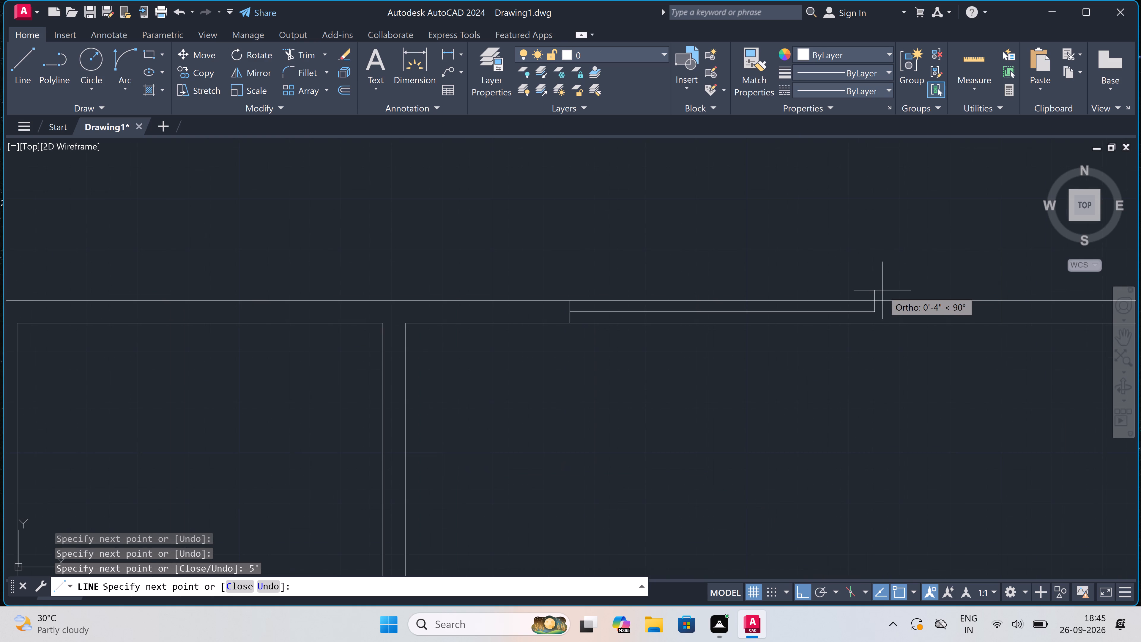
pyautogui.click(874, 298)
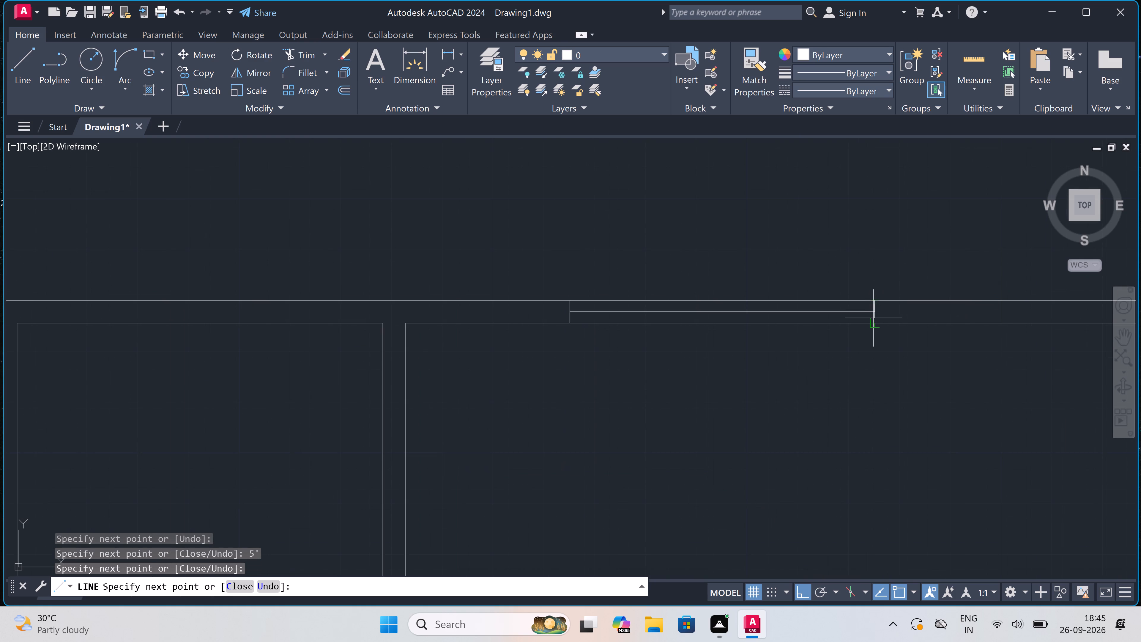
pyautogui.click(874, 323)
pyautogui.press('Escape')
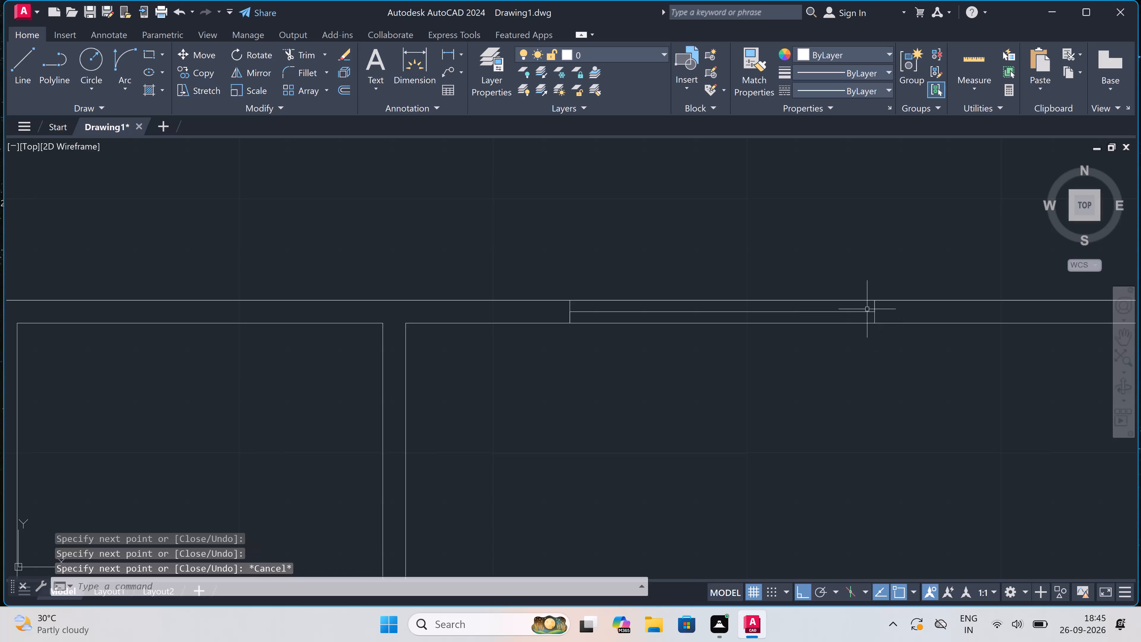
# In the left small upper room's lower wall, draw the door's jamb line near the partition, with a 2" stop and a 2' leaf extending into the room.
pyautogui.scroll(-4, 803, 269)
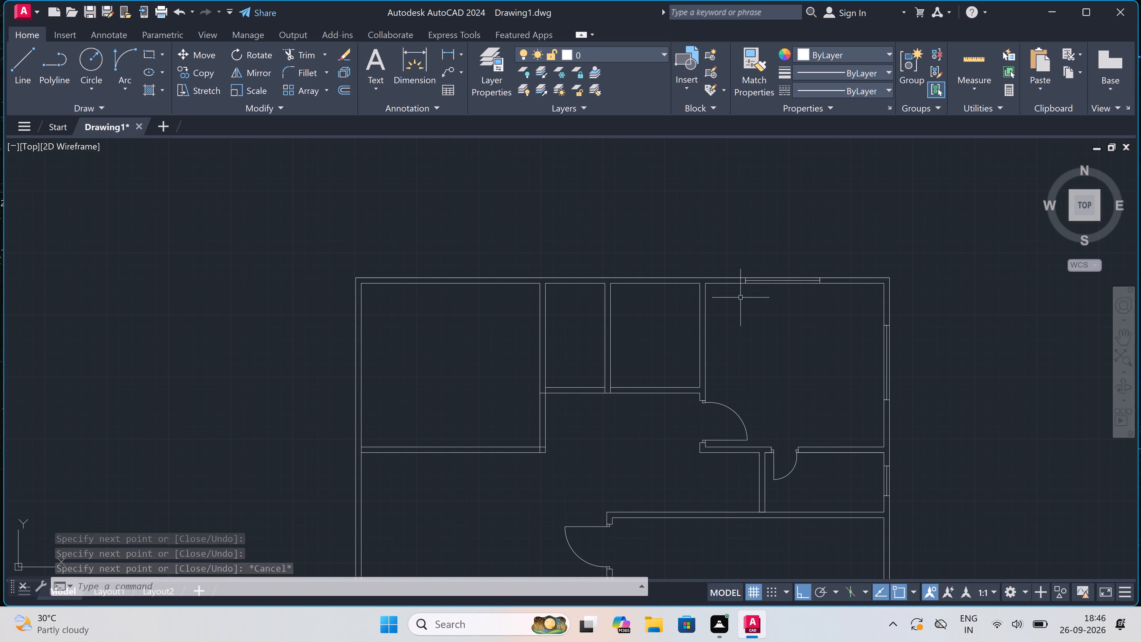
pyautogui.scroll(3, 626, 372)
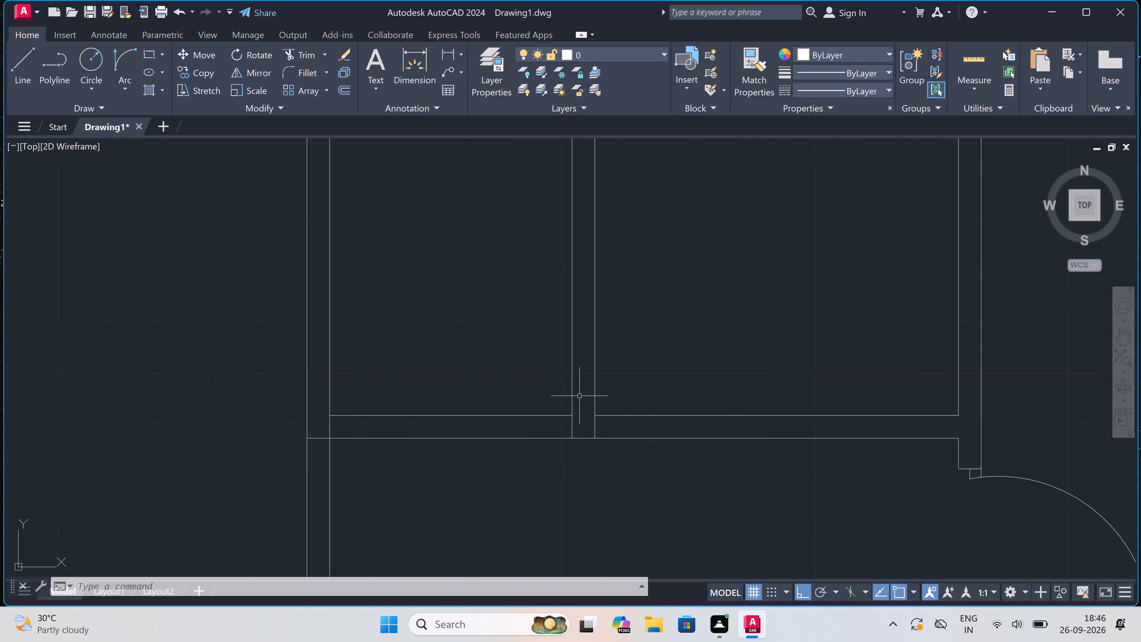
pyautogui.scroll(1, 549, 410)
pyautogui.press('space')
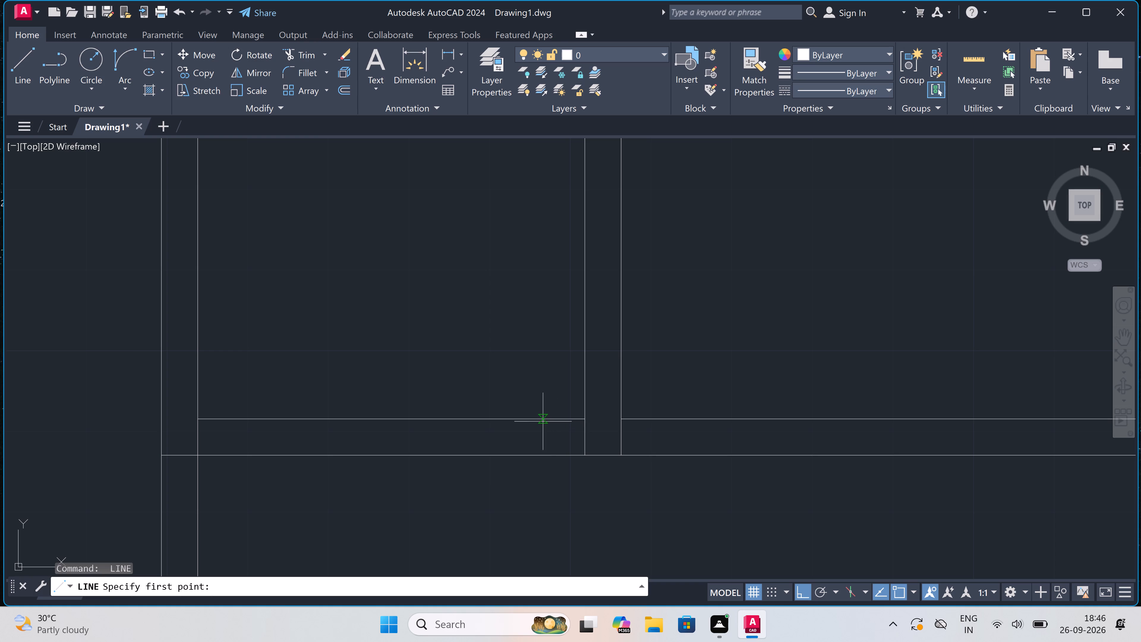
pyautogui.click(554, 419)
pyautogui.click(555, 451)
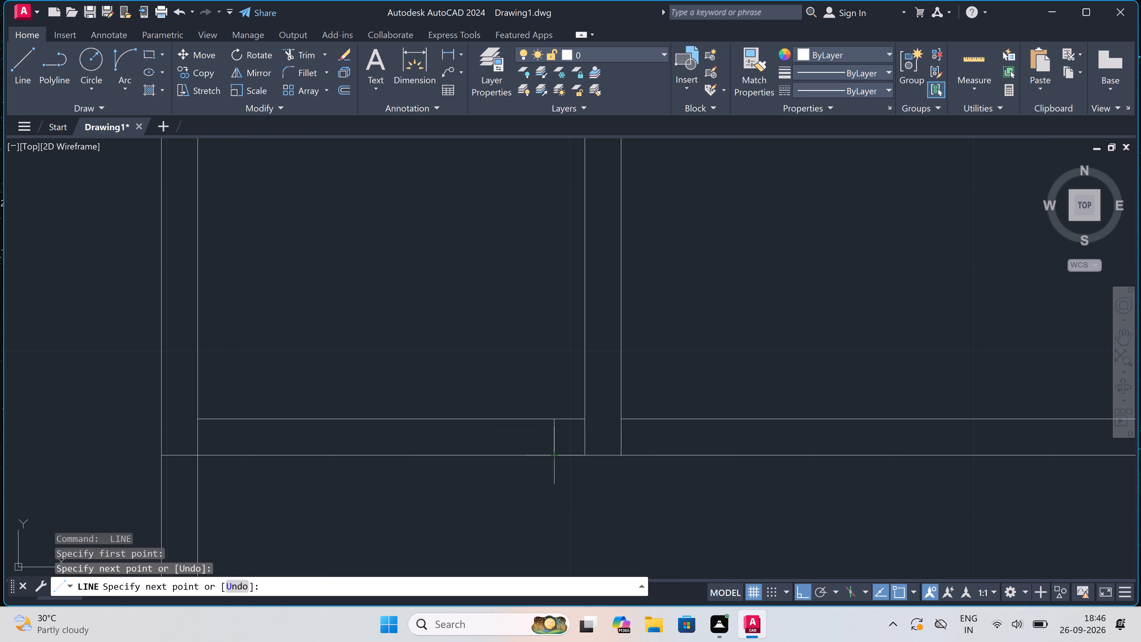
pyautogui.click(553, 437)
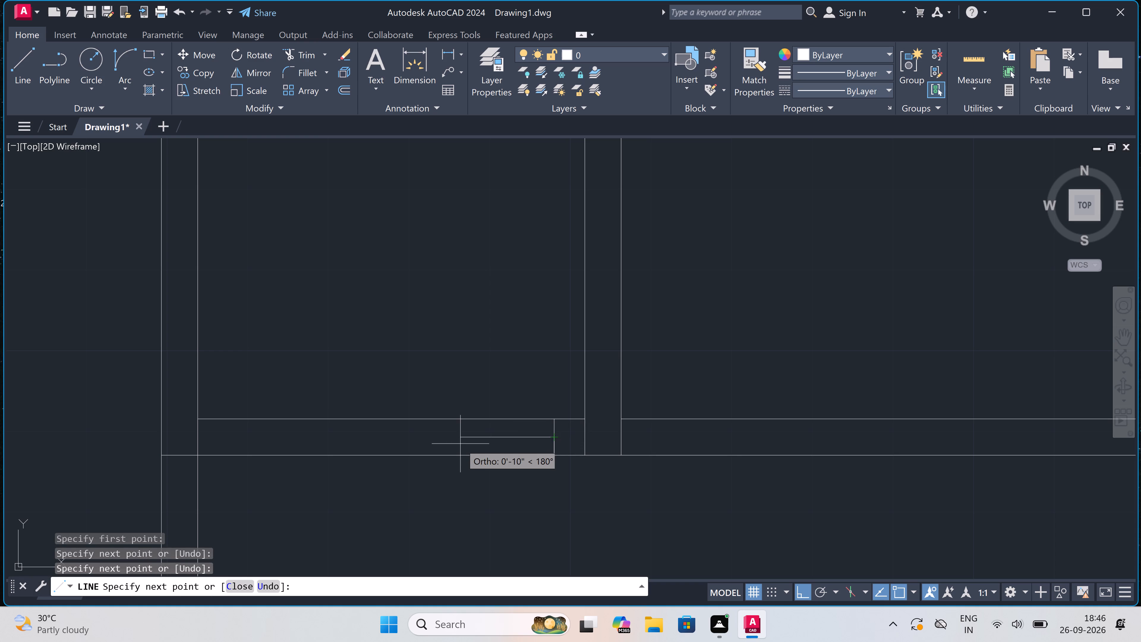
pyautogui.press('2')
pyautogui.hotkey('shift', '"')
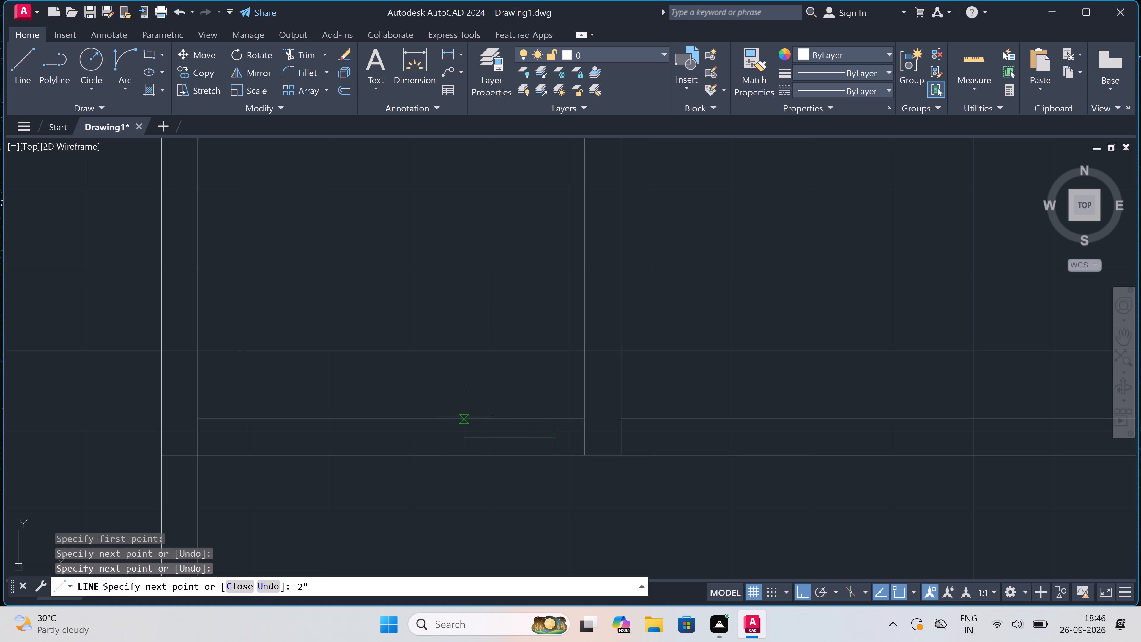
pyautogui.press('space')
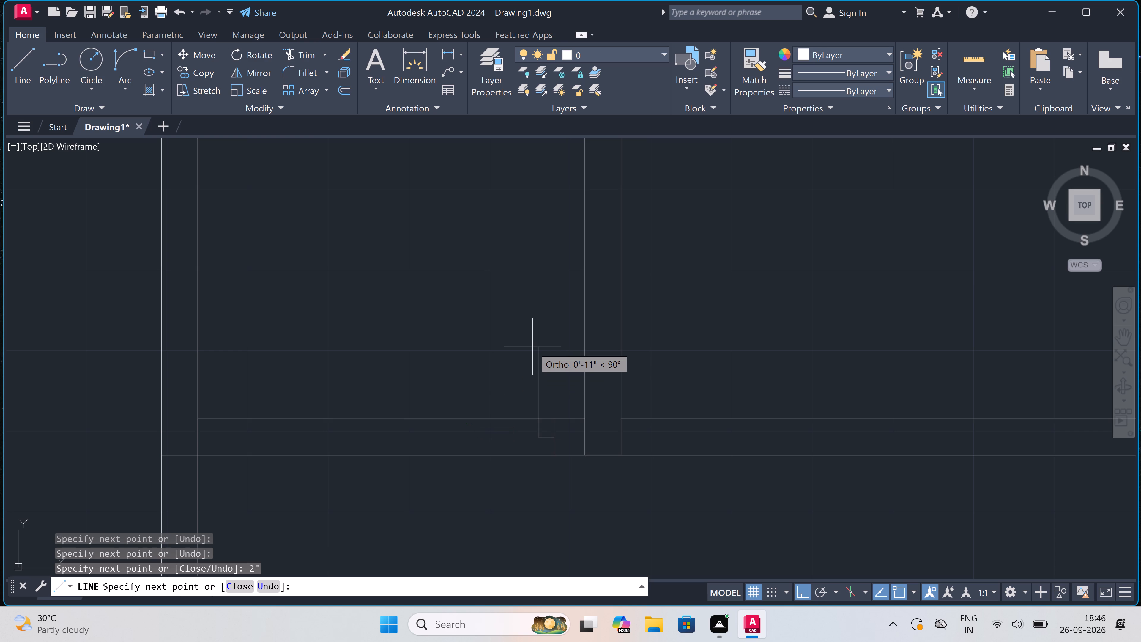
pyautogui.write("2'")
pyautogui.press('space')
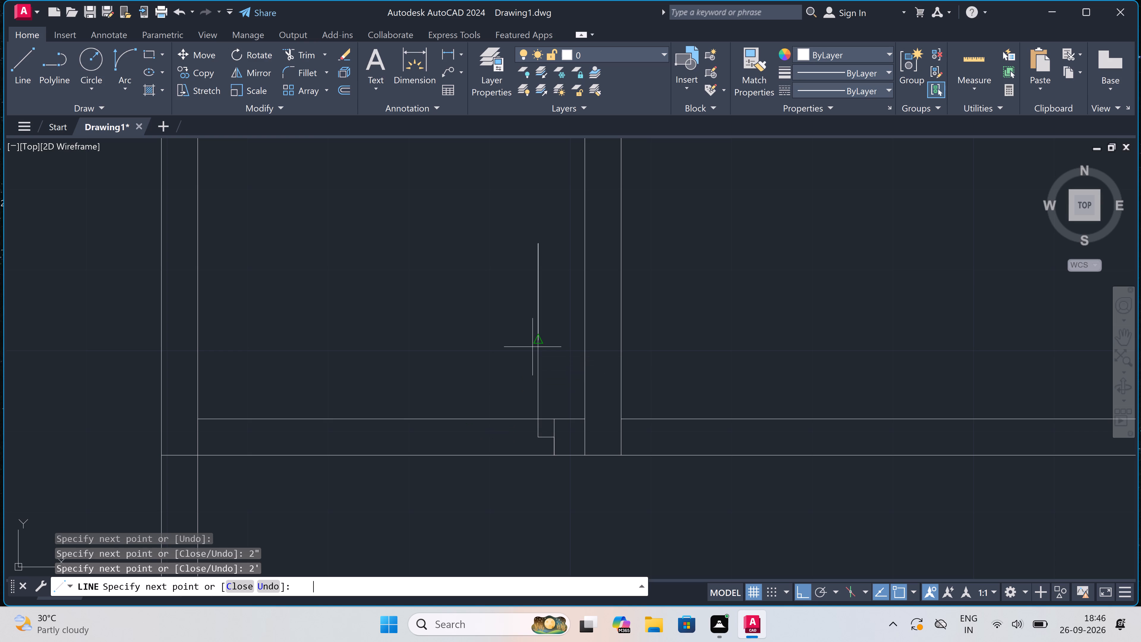
pyautogui.press('Escape')
# Draw the opposite jamb line across the same wall, with a 2" stop from its midpoint toward the door leaf.
pyautogui.press('space')
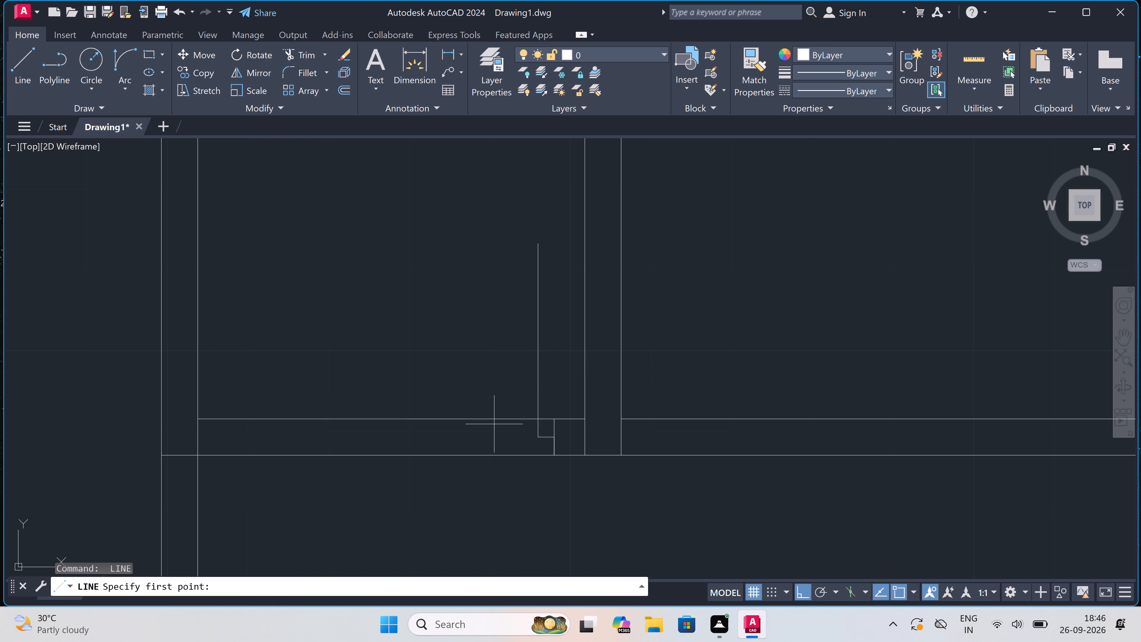
pyautogui.click(390, 418)
pyautogui.click(390, 451)
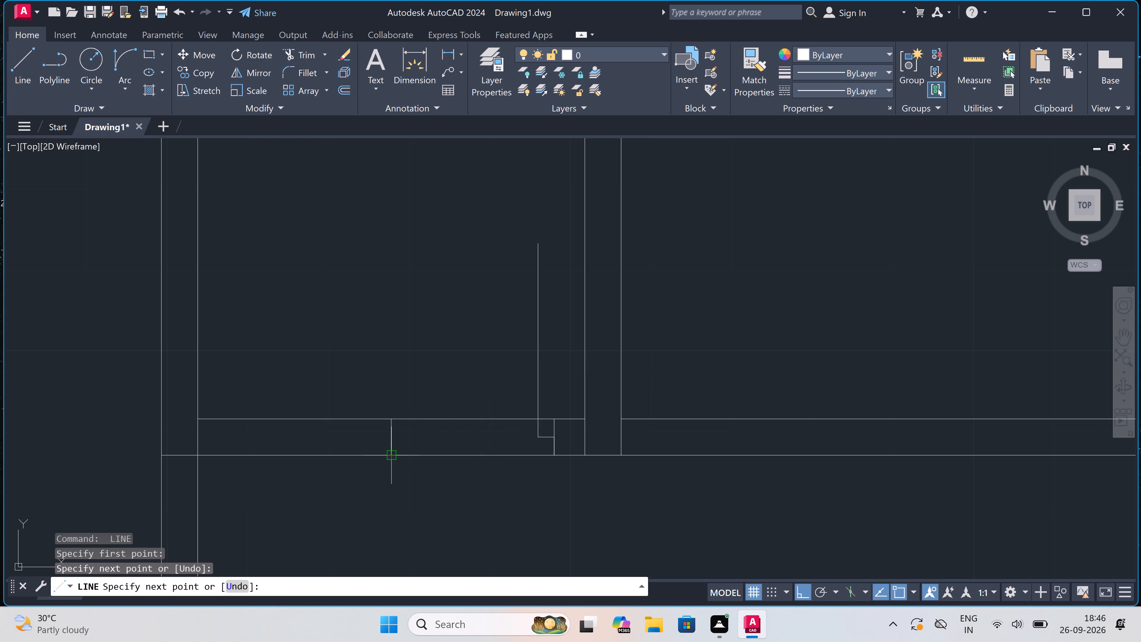
pyautogui.click(389, 439)
pyautogui.press('2')
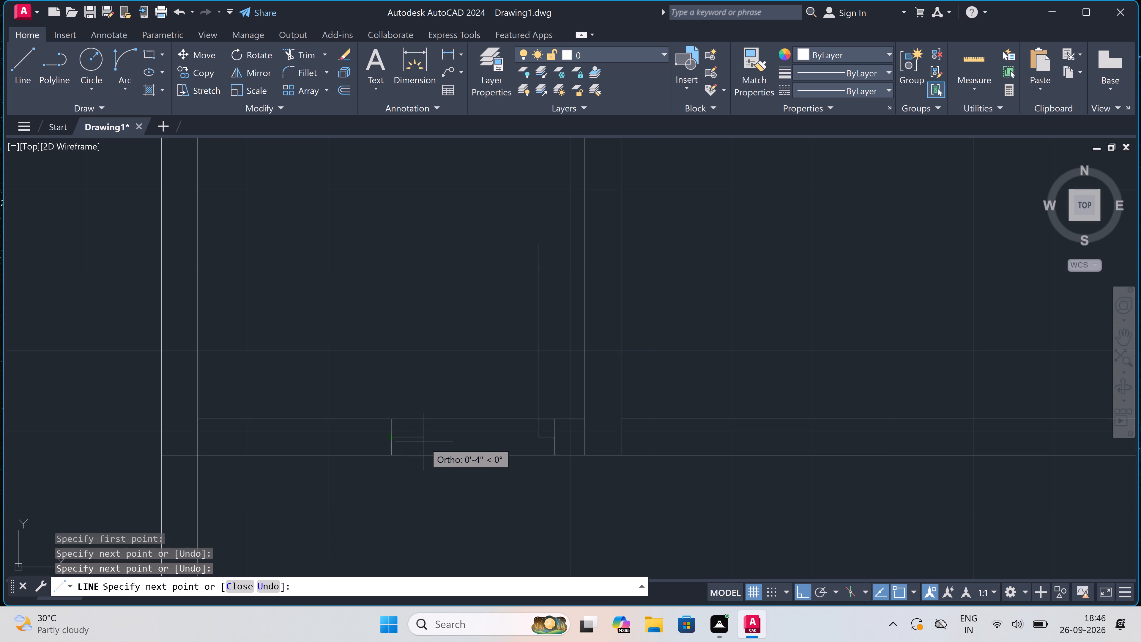
pyautogui.hotkey('shift', '"')
pyautogui.press('space')
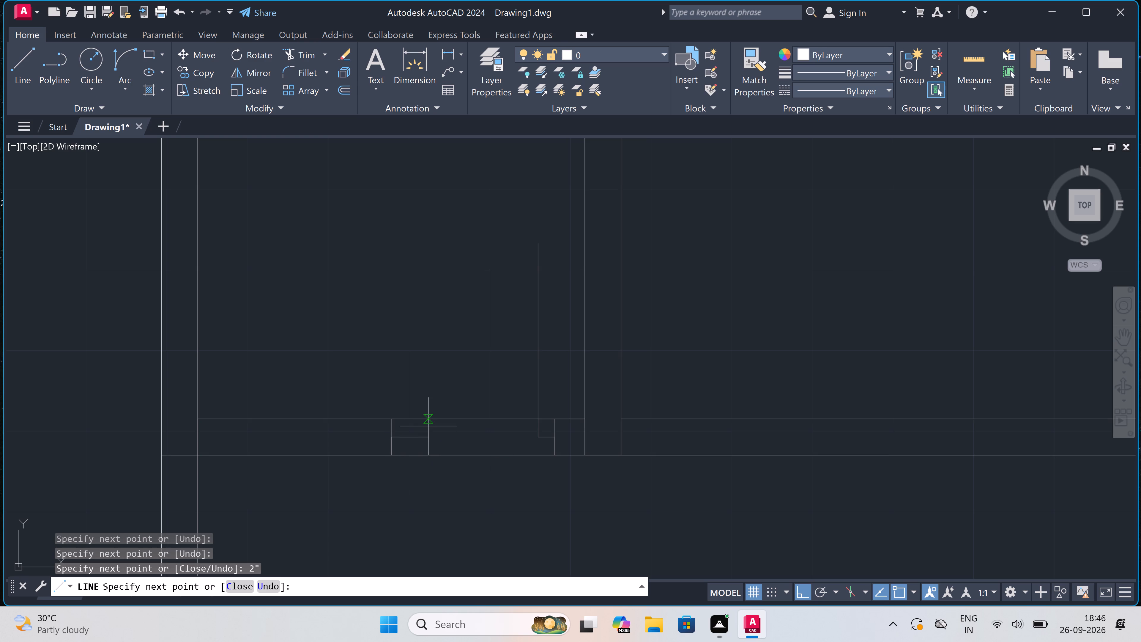
pyautogui.press('Escape')
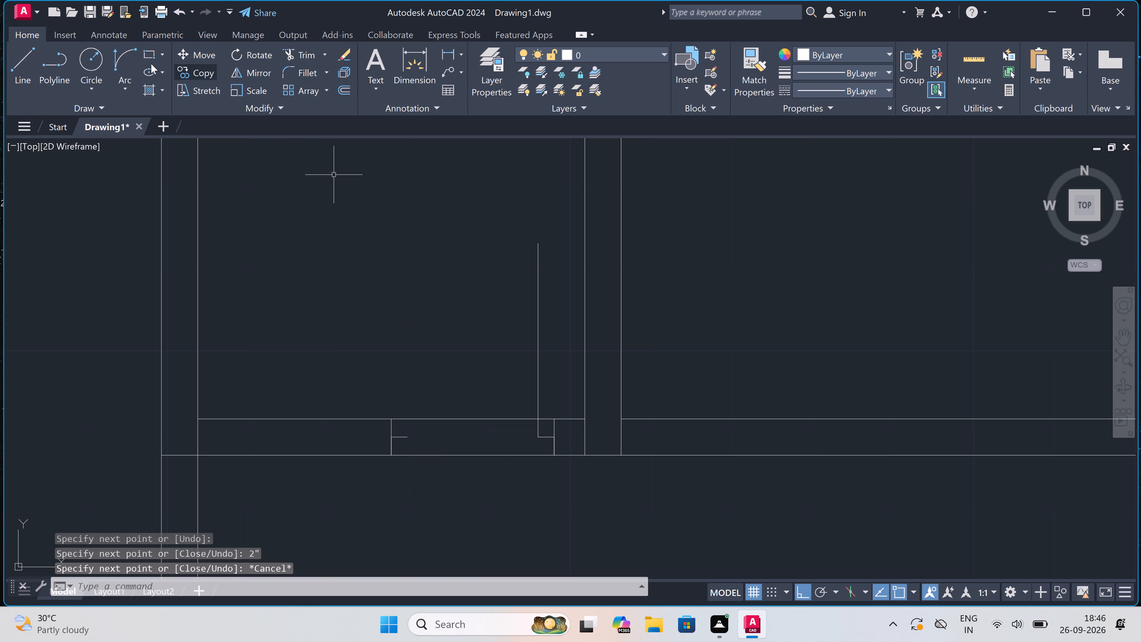
# Draw the door swing as a start-end-direction arc from the free jamb's stop to the tip of the leaf.
pyautogui.click(120, 48)
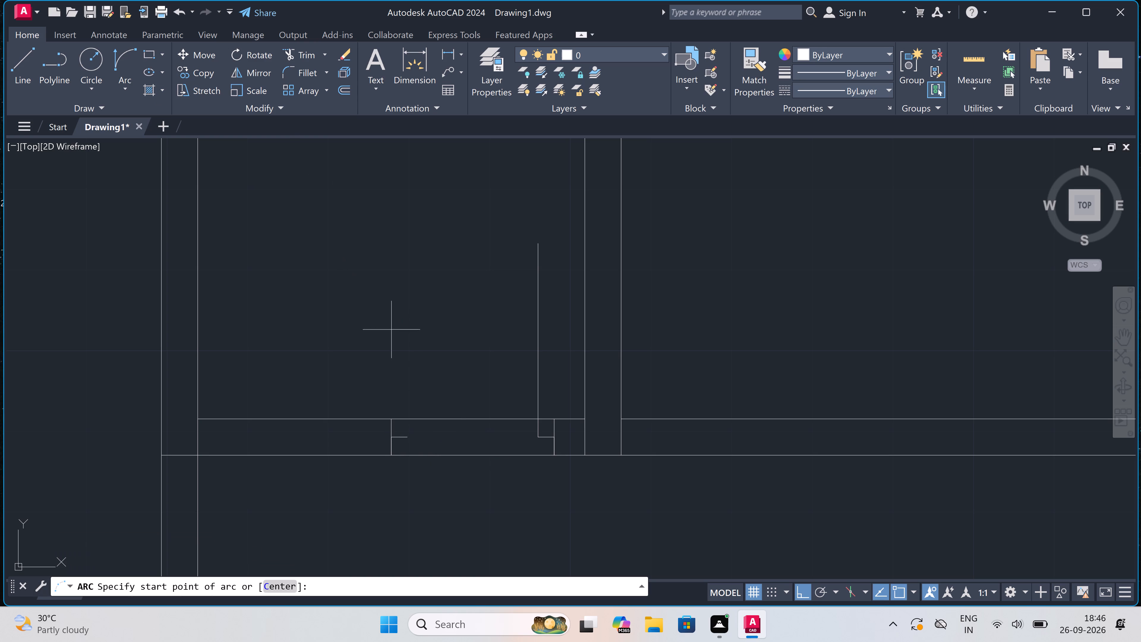
pyautogui.moveTo(409, 438); pyautogui.dragTo(408, 438)
pyautogui.moveTo(408, 438); pyautogui.dragTo(413, 424)
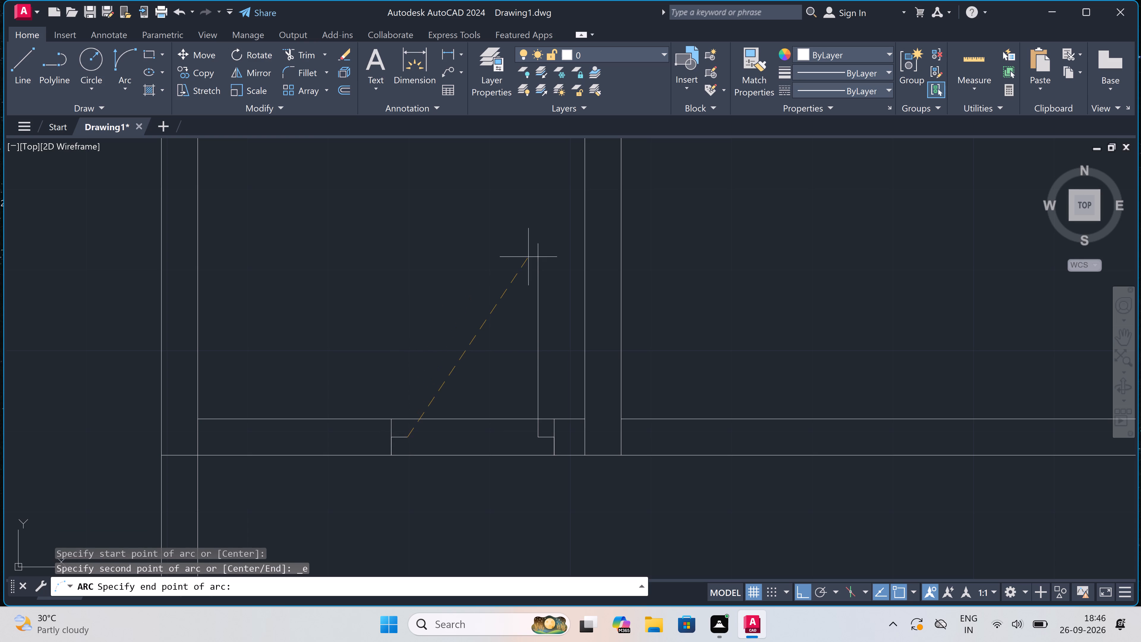
pyautogui.doubleClick(534, 247)
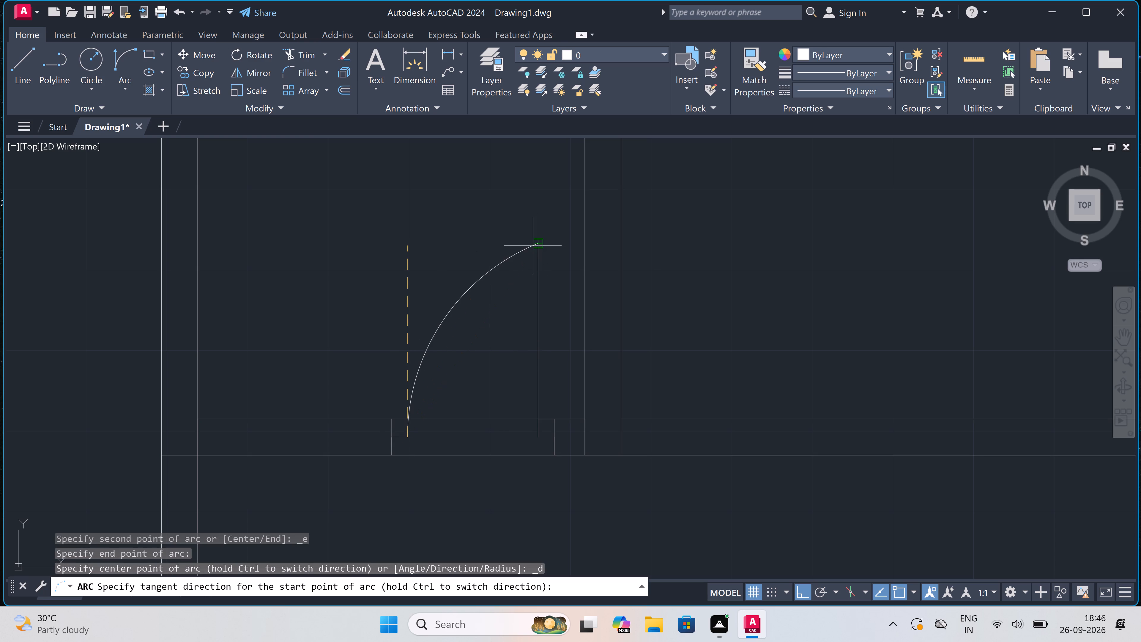
pyautogui.click(494, 240)
# Trim both faces of the small room's lower wall between the jambs to open the doorway.
pyautogui.write('tr')
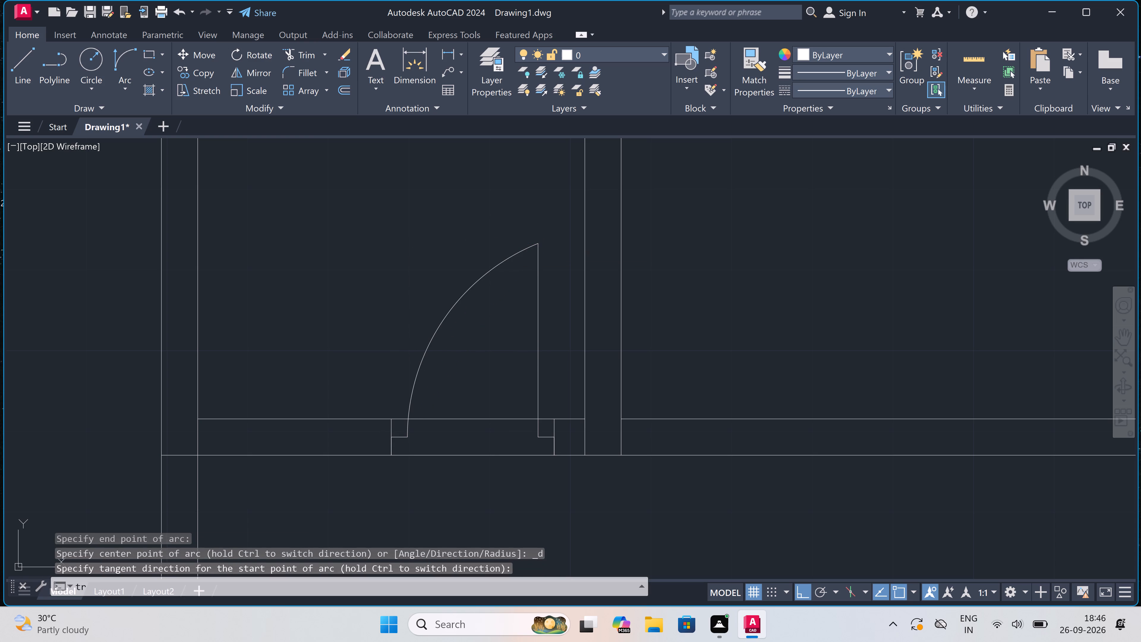
pyautogui.press('space')
pyautogui.click(522, 345)
pyautogui.click(521, 452)
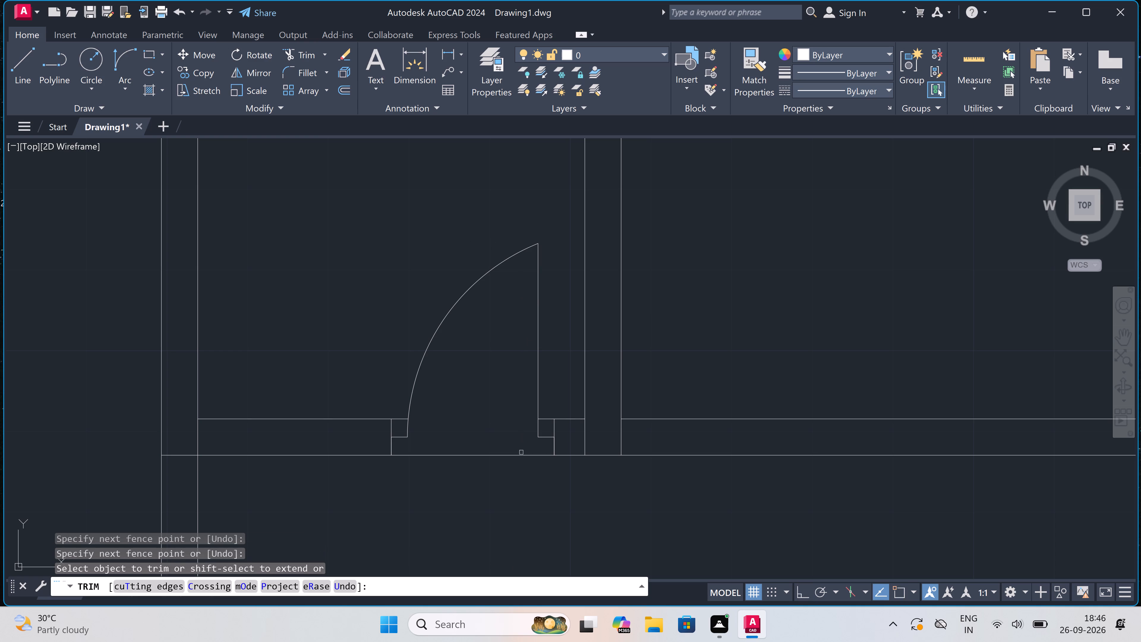
pyautogui.click(519, 446)
pyautogui.click(519, 475)
# Trim the leftover wall lines where the small room's lower wall meets the partition and the left vertical wall.
pyautogui.moveTo(568, 443); pyautogui.dragTo(570, 440)
pyautogui.click(586, 435)
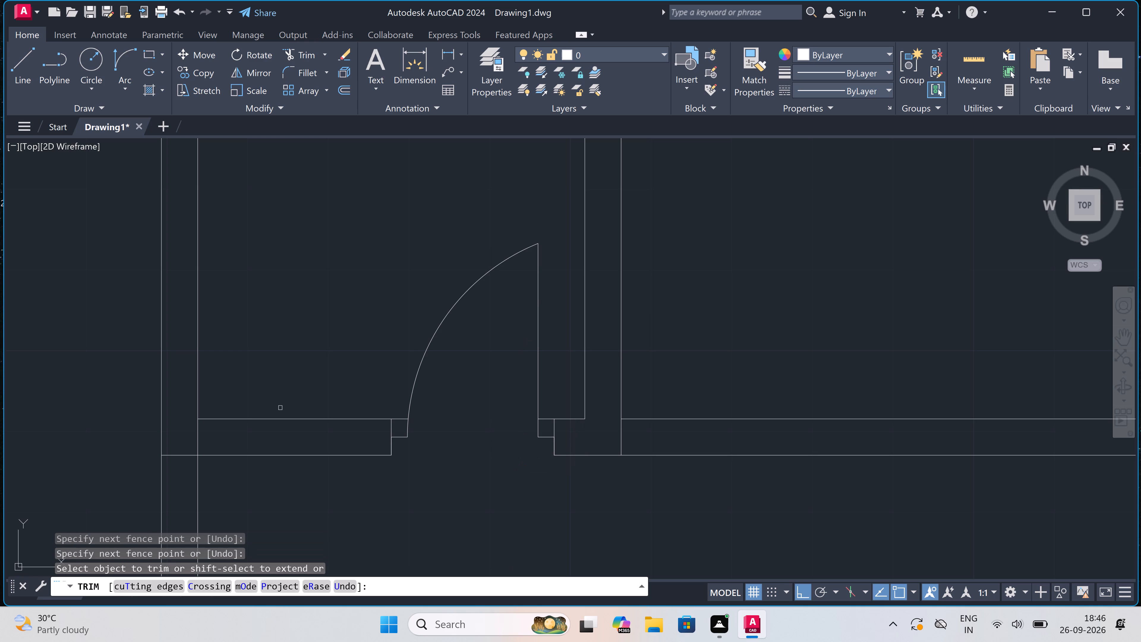
pyautogui.click(196, 446)
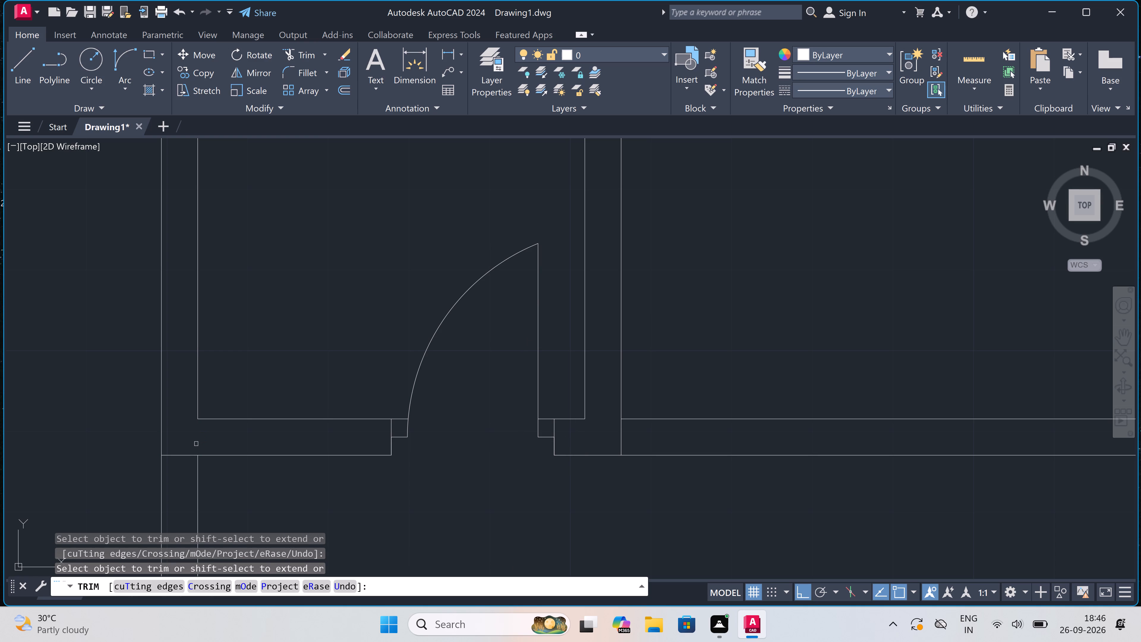
pyautogui.scroll(-2, 273, 401)
pyautogui.scroll(2, 219, 429)
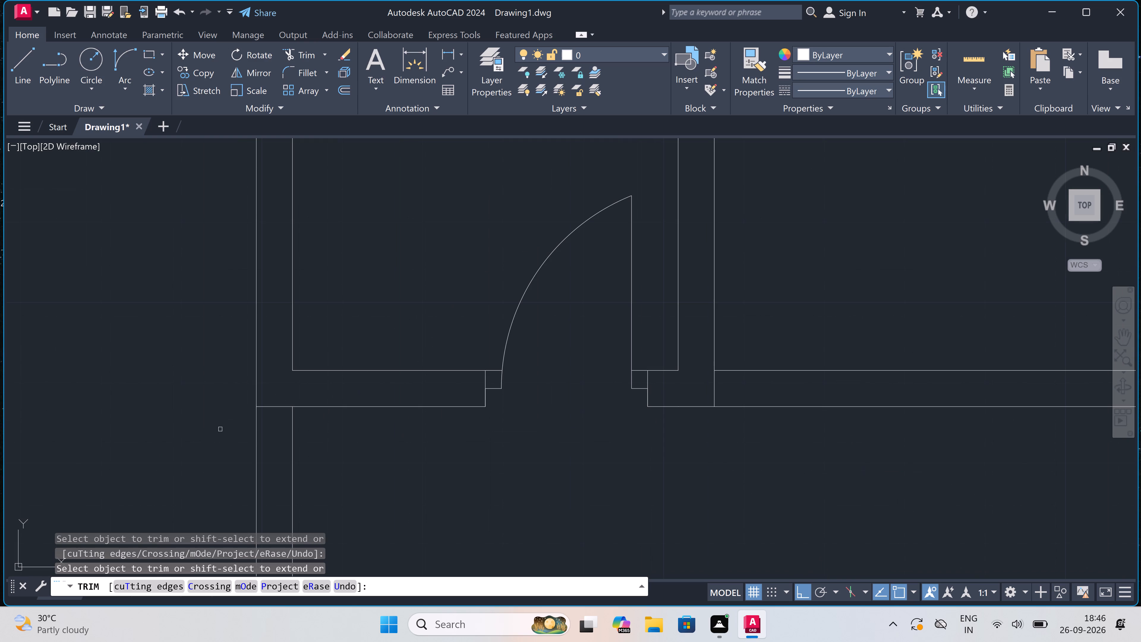
pyautogui.click(267, 407)
pyautogui.scroll(-2, 268, 407)
pyautogui.press('Escape')
# Draw a jamb line across the second small room's lower wall beside the partition, with a 2" stop from its midpoint and a 2' door leaf into the room.
pyautogui.scroll(1, 456, 393)
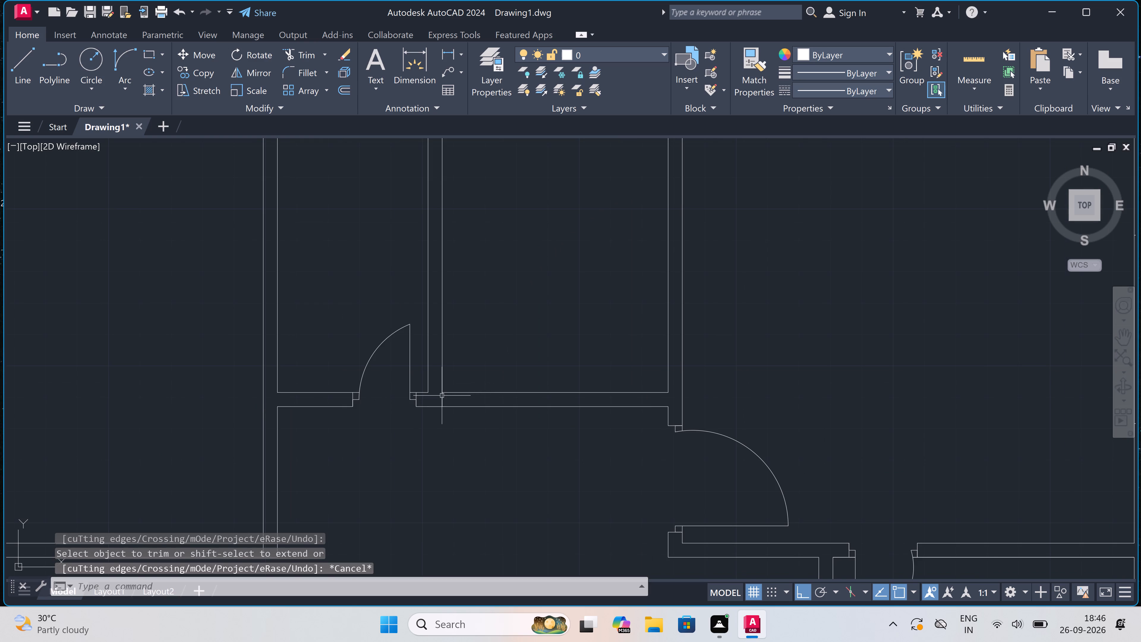
pyautogui.press('l')
pyautogui.press('space')
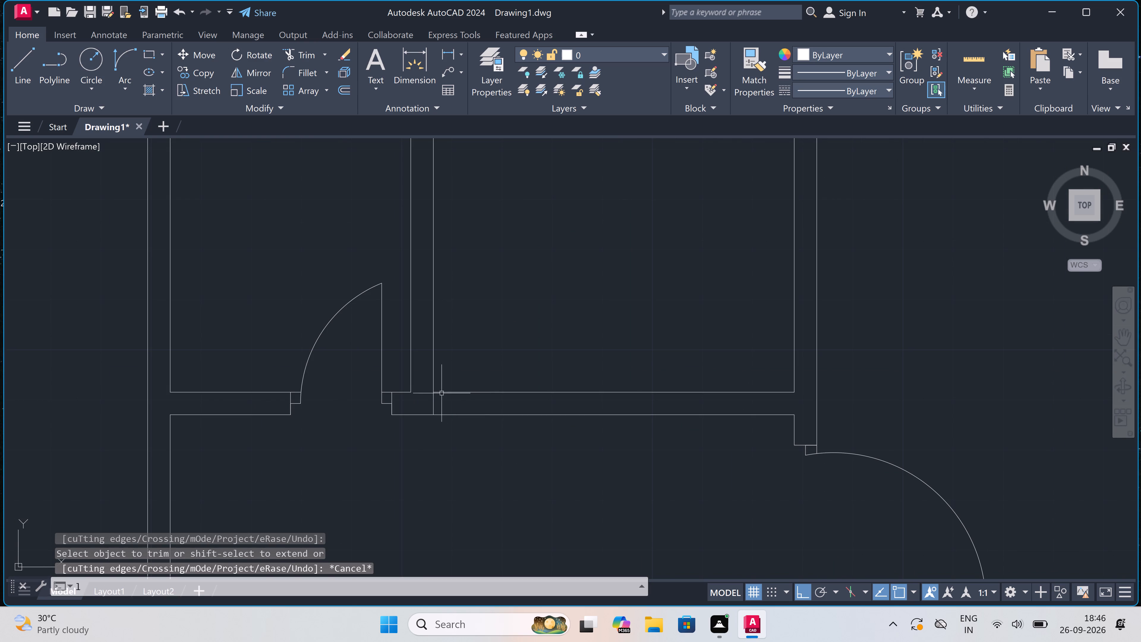
pyautogui.scroll(1, 448, 392)
pyautogui.click(456, 392)
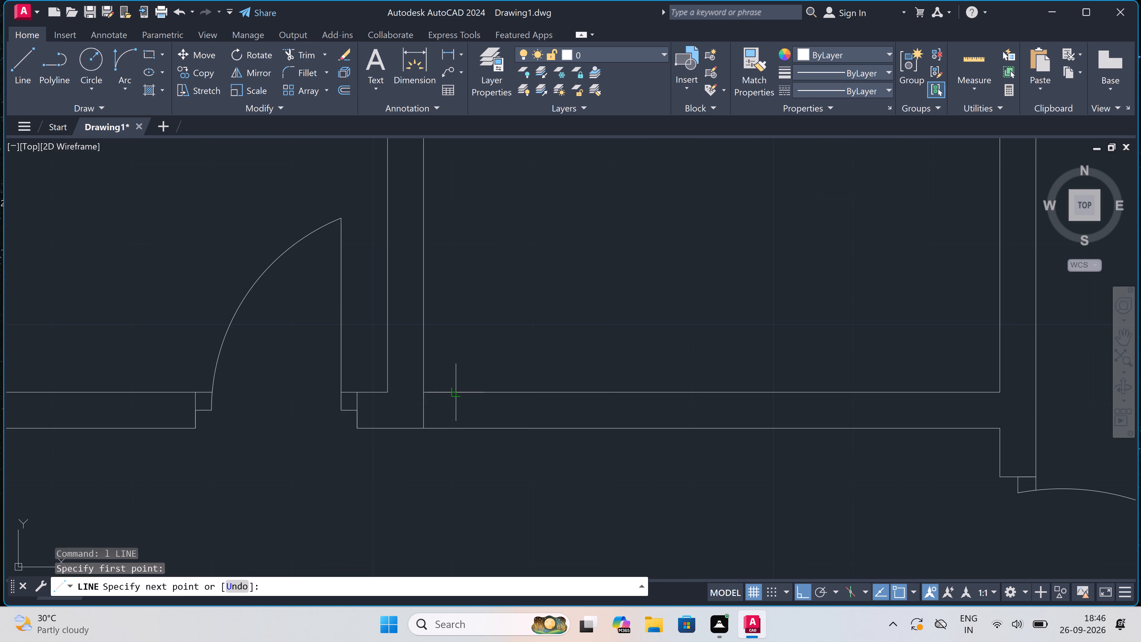
pyautogui.click(455, 431)
pyautogui.click(453, 414)
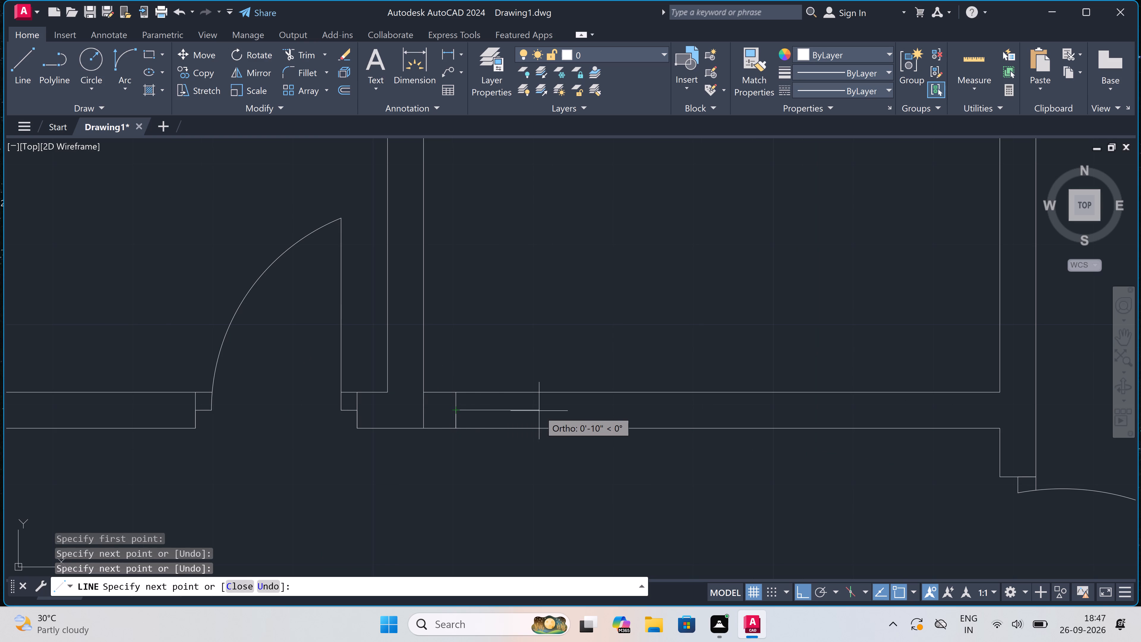
pyautogui.press('2')
pyautogui.hotkey('shift', '"')
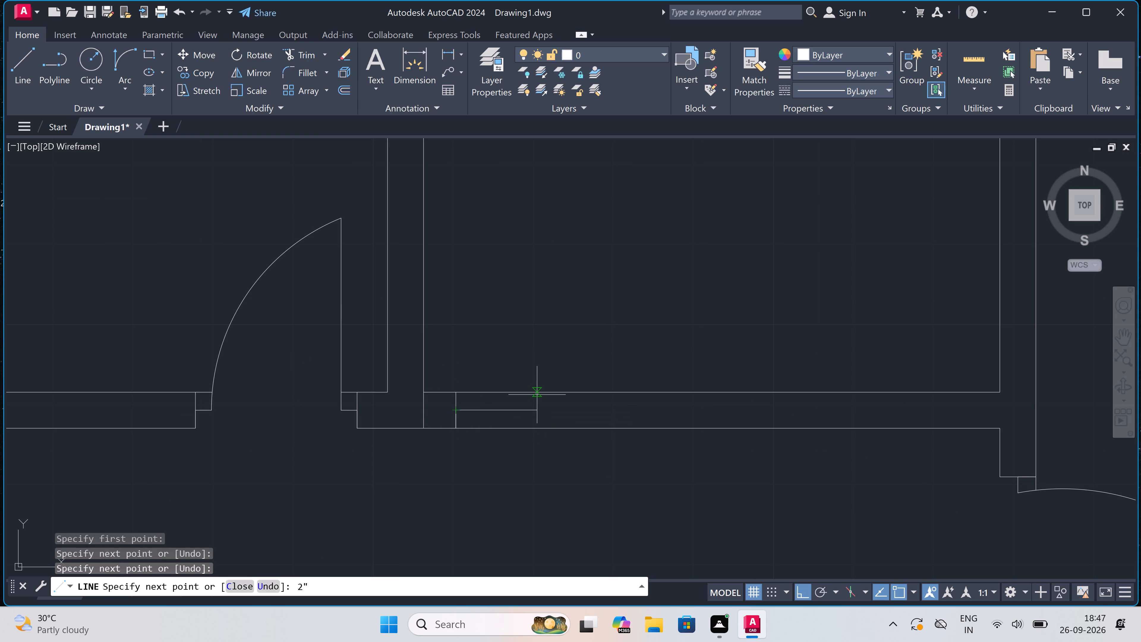
pyautogui.press('space')
pyautogui.write("2'")
pyautogui.press('space')
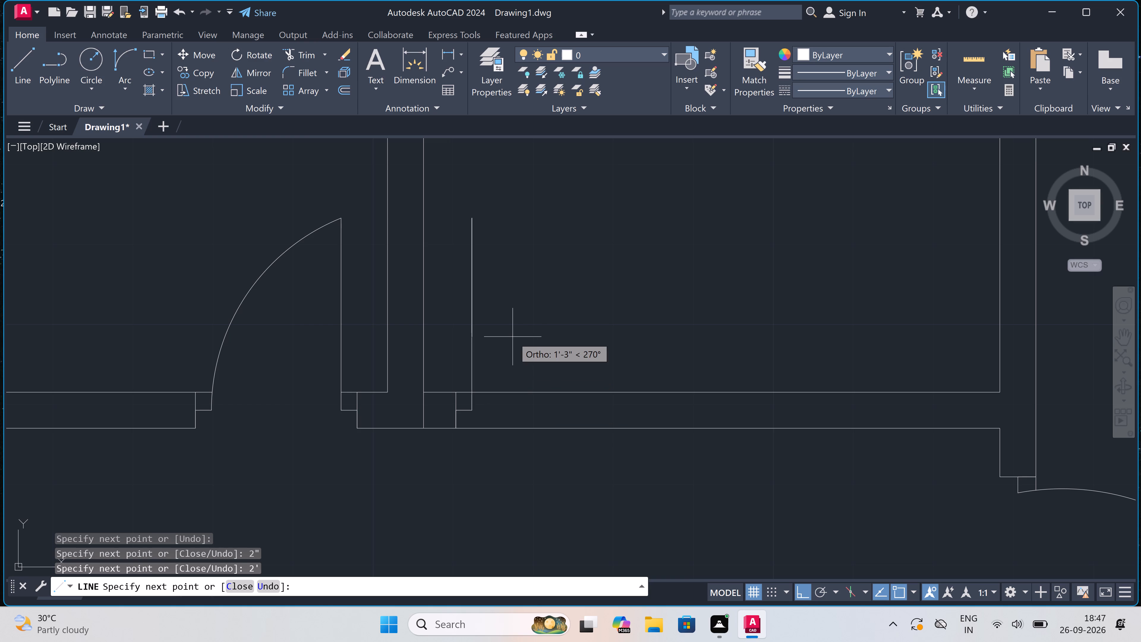
pyautogui.press('Escape')
# Draw the opposite jamb line across the same wall, with a 2" stop from its midpoint toward the door leaf.
pyautogui.press('space')
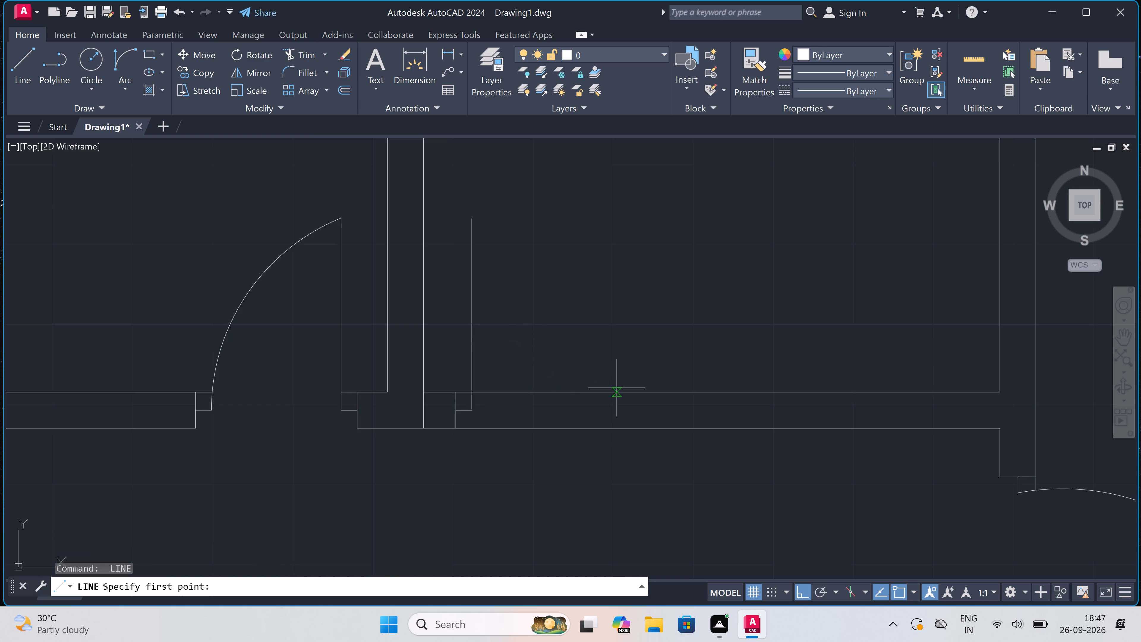
pyautogui.click(621, 389)
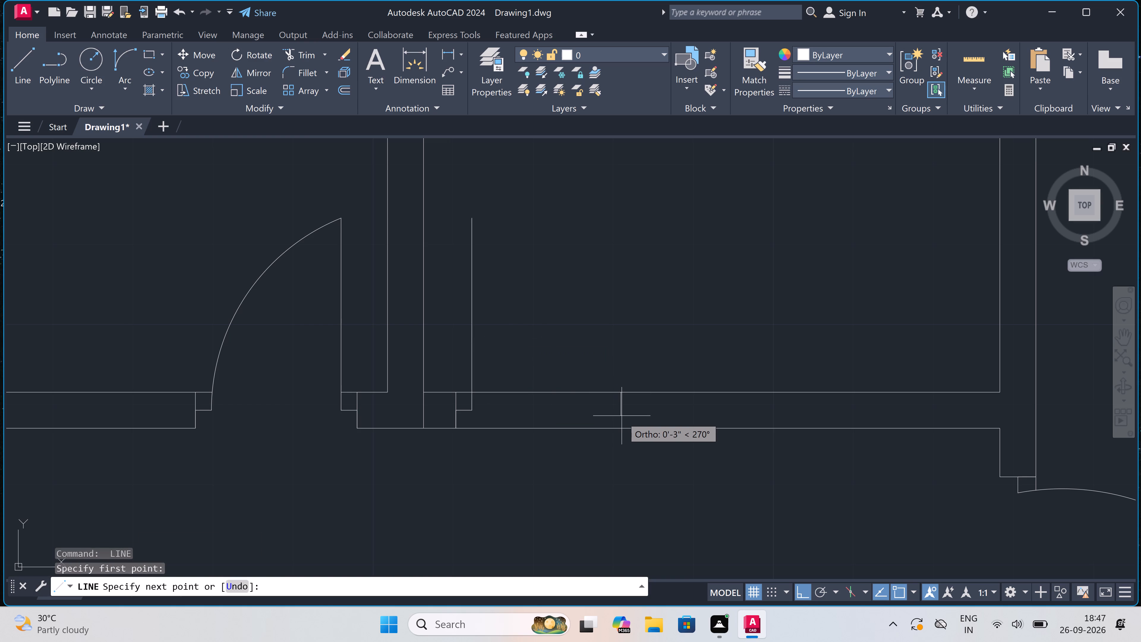
pyautogui.moveTo(620, 427); pyautogui.dragTo(622, 424)
pyautogui.click(625, 412)
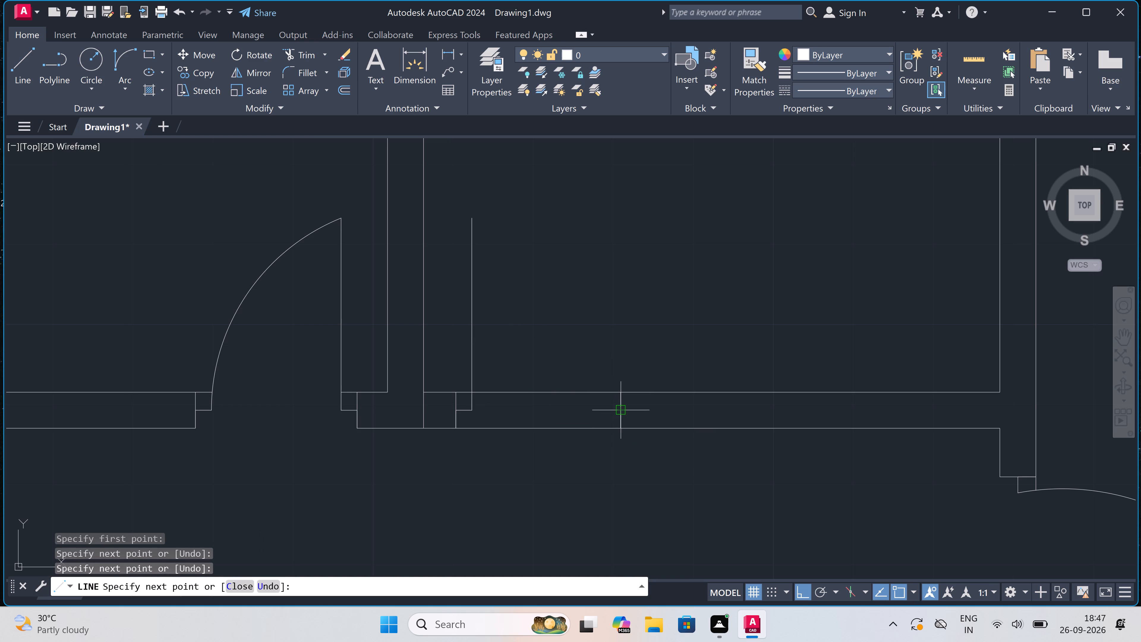
pyautogui.press('2')
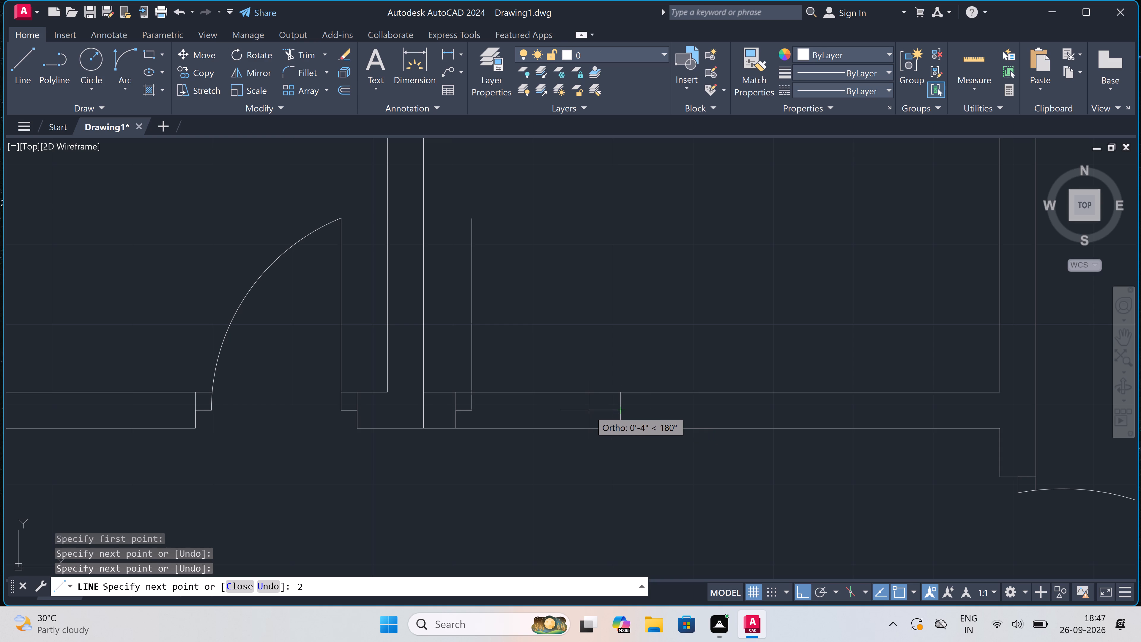
pyautogui.hotkey('shift', '"')
pyautogui.press('space')
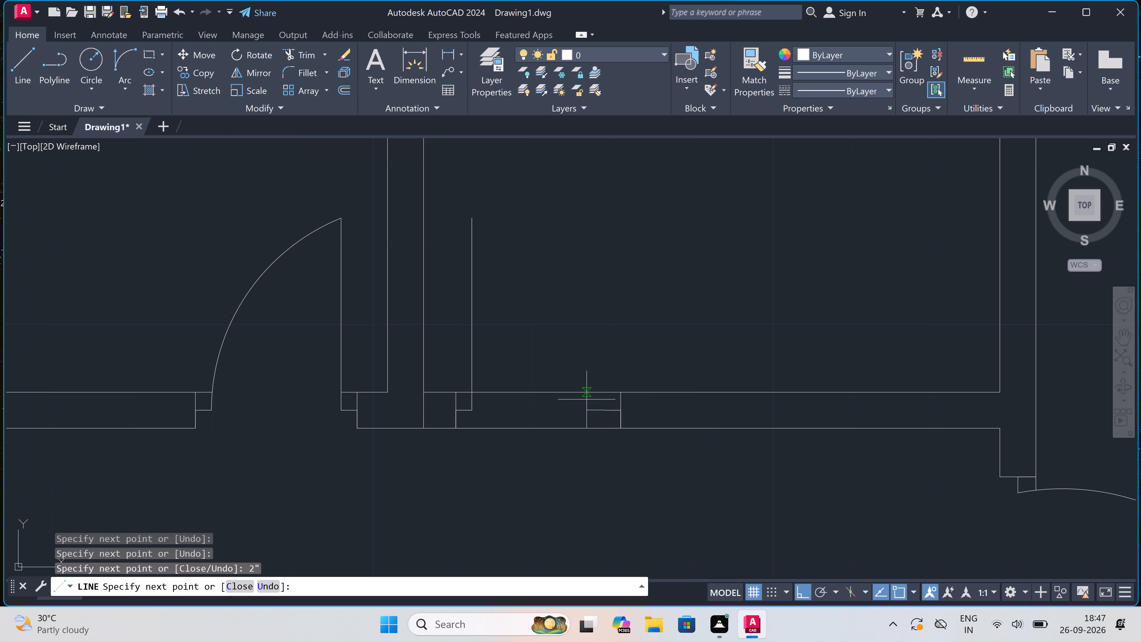
pyautogui.press('Escape')
# Draw the door swing as a start-end-direction arc from the tip of the leaf to the free jamb's stop.
pyautogui.moveTo(113, 58); pyautogui.dragTo(120, 62)
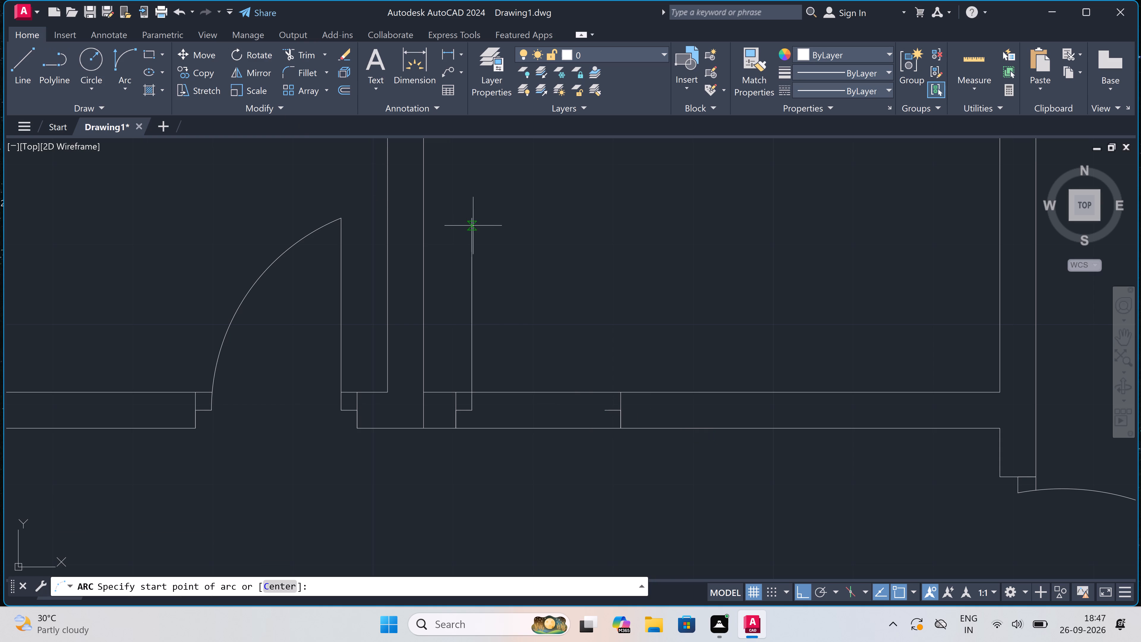
pyautogui.click(475, 214)
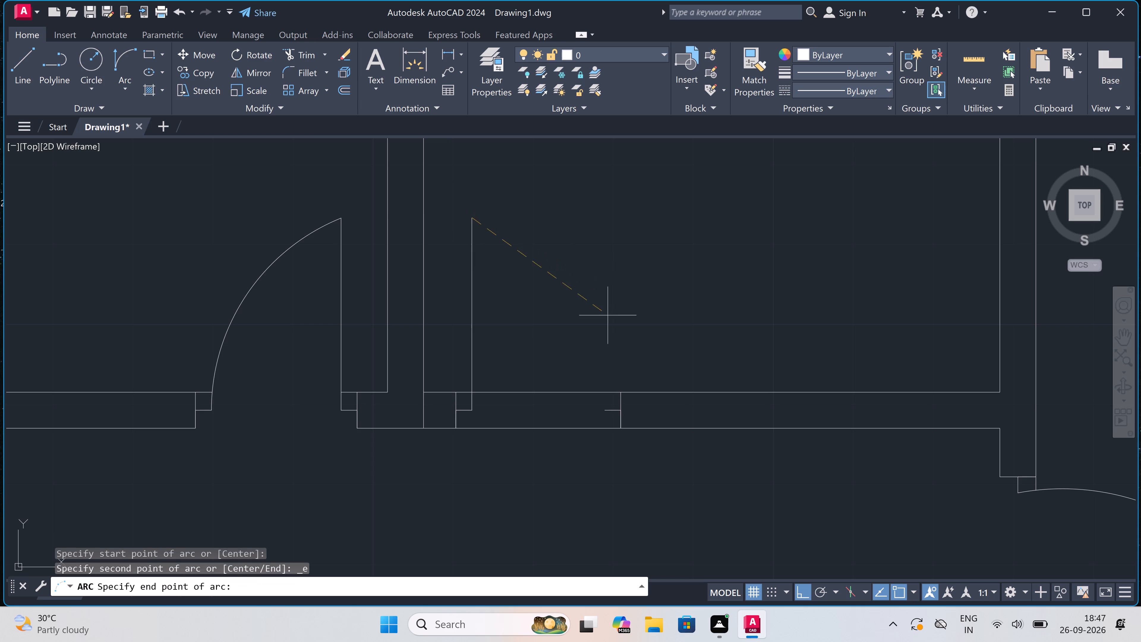
pyautogui.click(607, 409)
pyautogui.doubleClick(641, 350)
# Trim both faces of the second small room's lower wall between the jambs to open the doorway.
pyautogui.press('t')
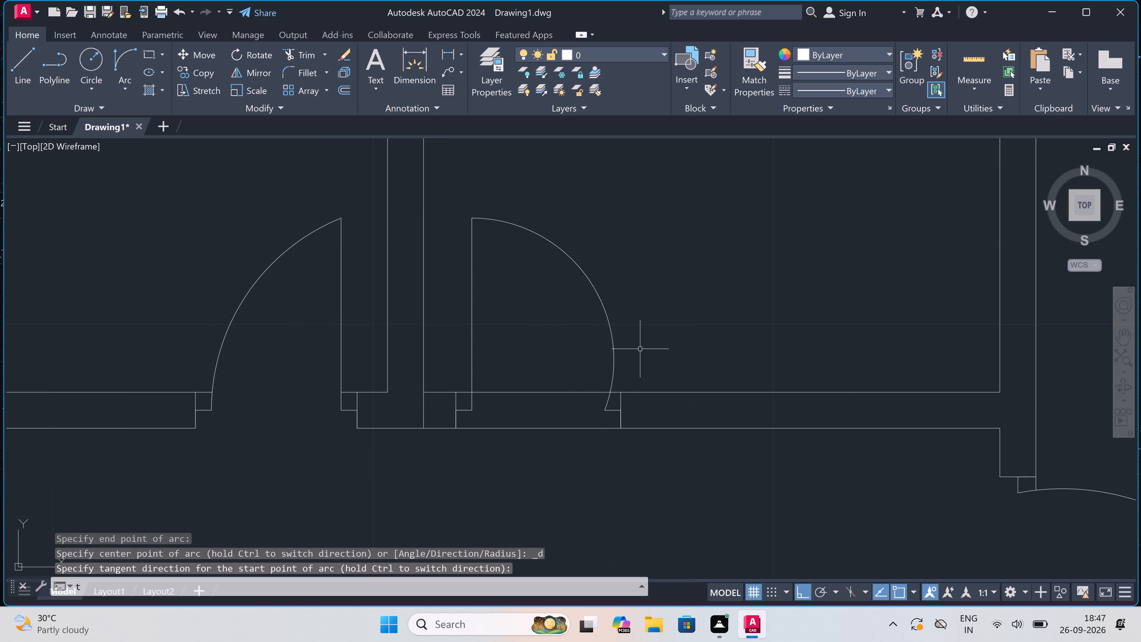
pyautogui.press('r')
pyautogui.press('space')
pyautogui.click(579, 353)
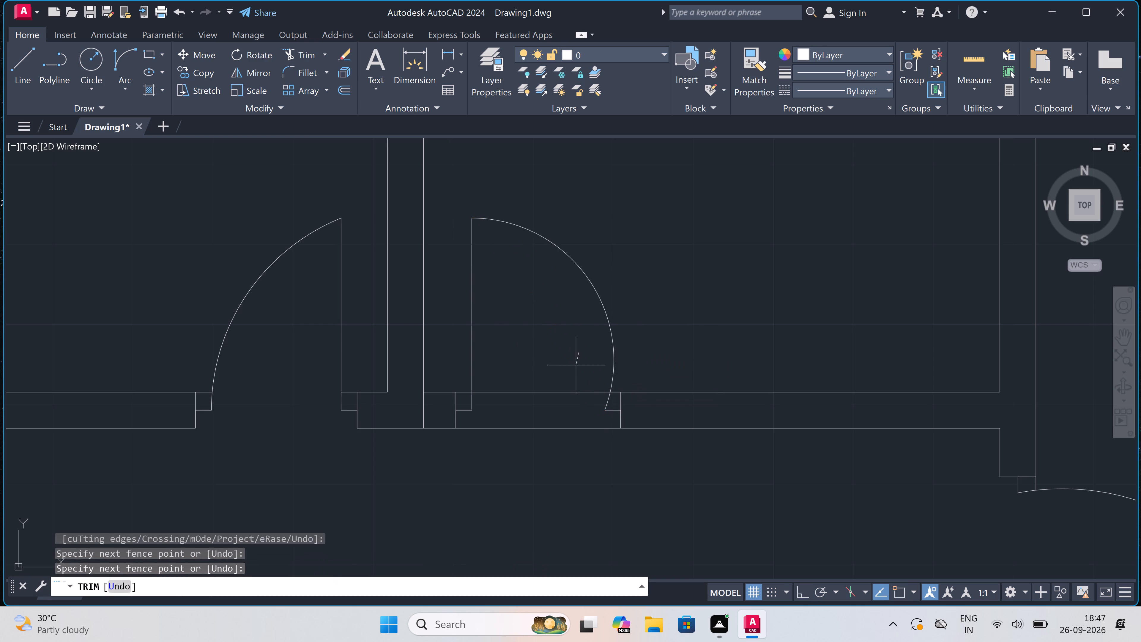
pyautogui.click(568, 436)
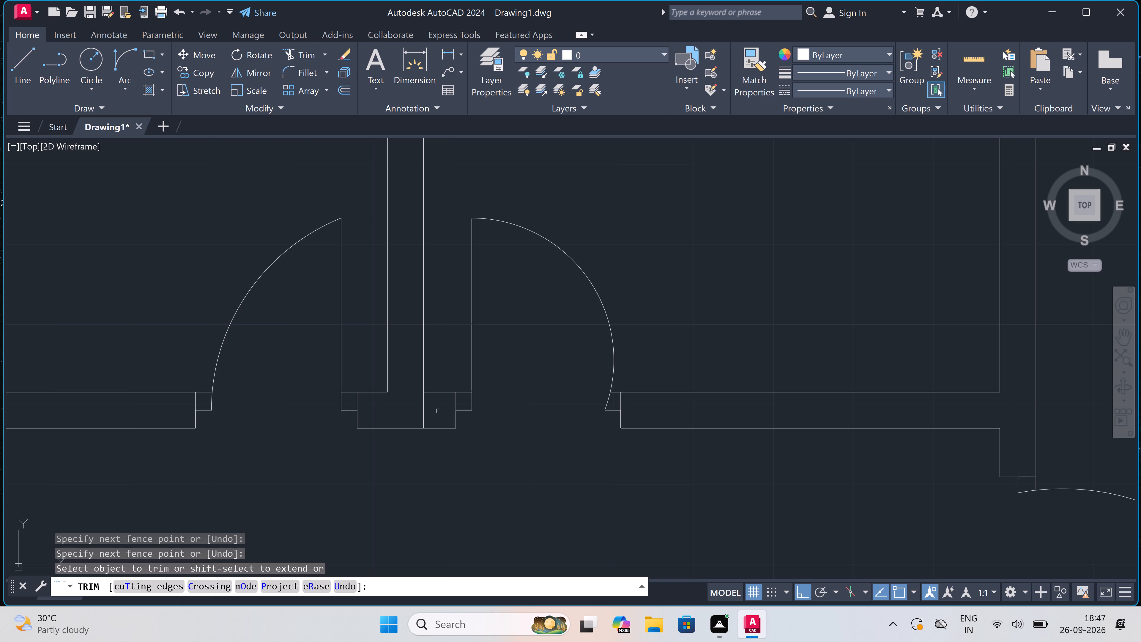
# Trim the leftover partition line crossing the lower wall between the two small rooms' doors.
pyautogui.click(436, 407)
pyautogui.click(407, 406)
pyautogui.scroll(-3, 585, 369)
pyautogui.press('Escape')
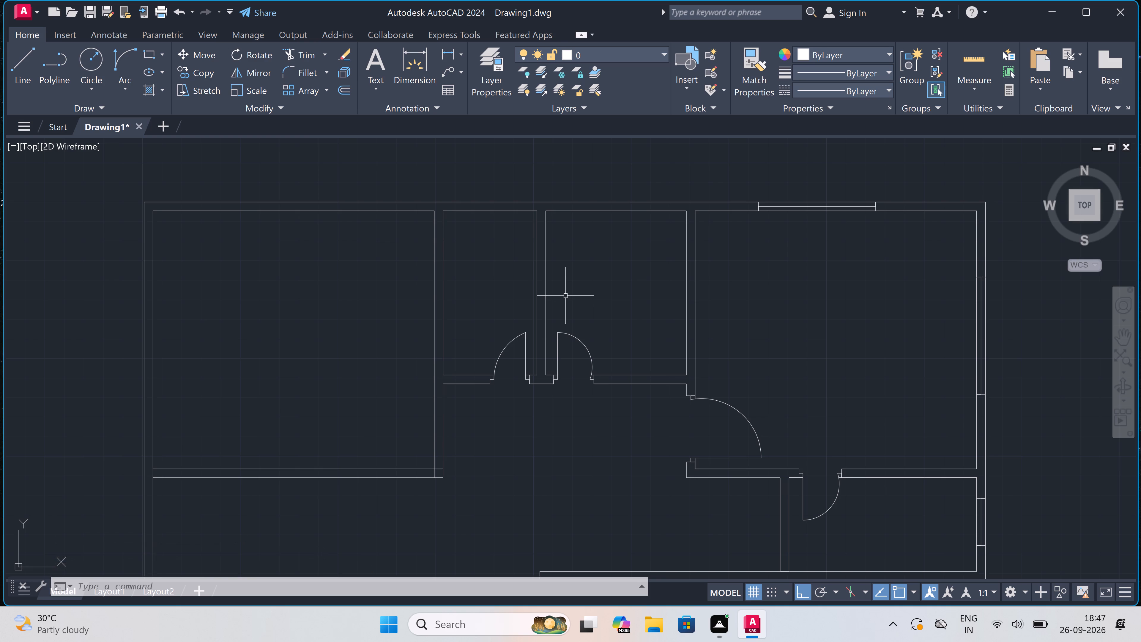
# Draw a jamb line across the upper-left room's lower wall near its right corner, with a 2" stop from its midpoint and a 3' leaf into the room.
pyautogui.scroll(-2, 565, 296)
pyautogui.scroll(2, 446, 381)
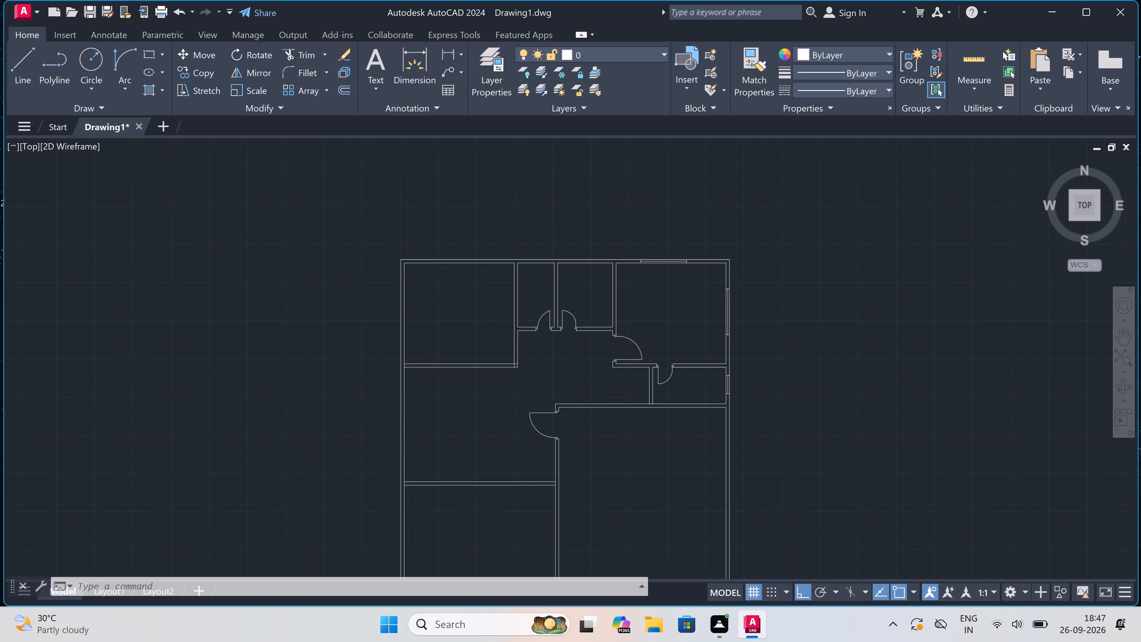
pyautogui.scroll(1, 561, 333)
pyautogui.press('space')
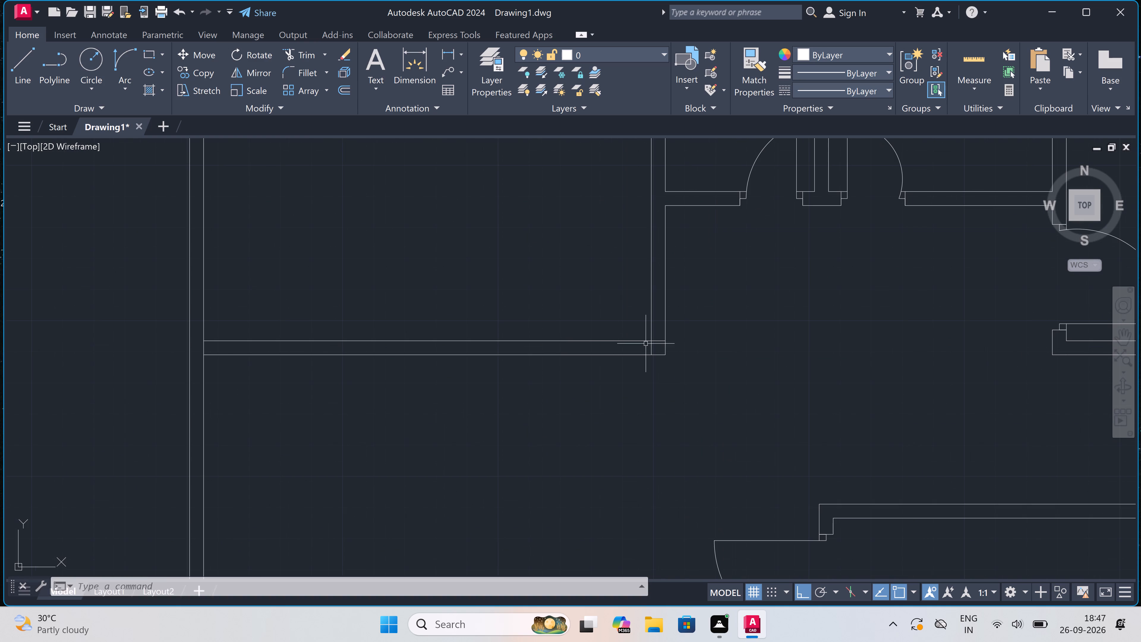
pyautogui.press('Escape')
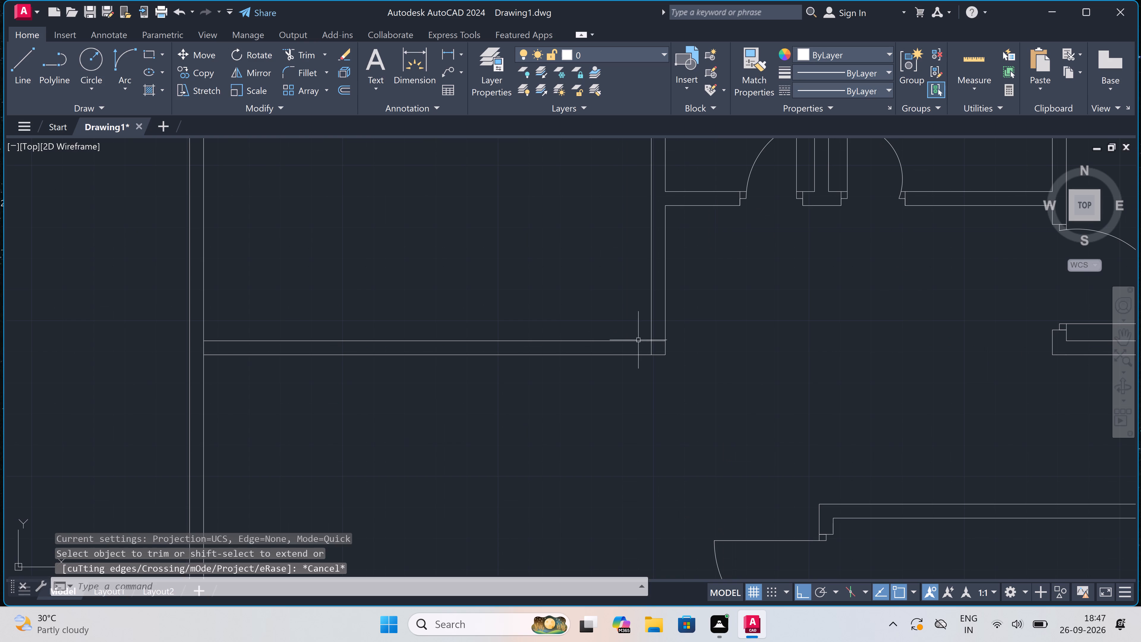
pyautogui.press('l')
pyautogui.press('space')
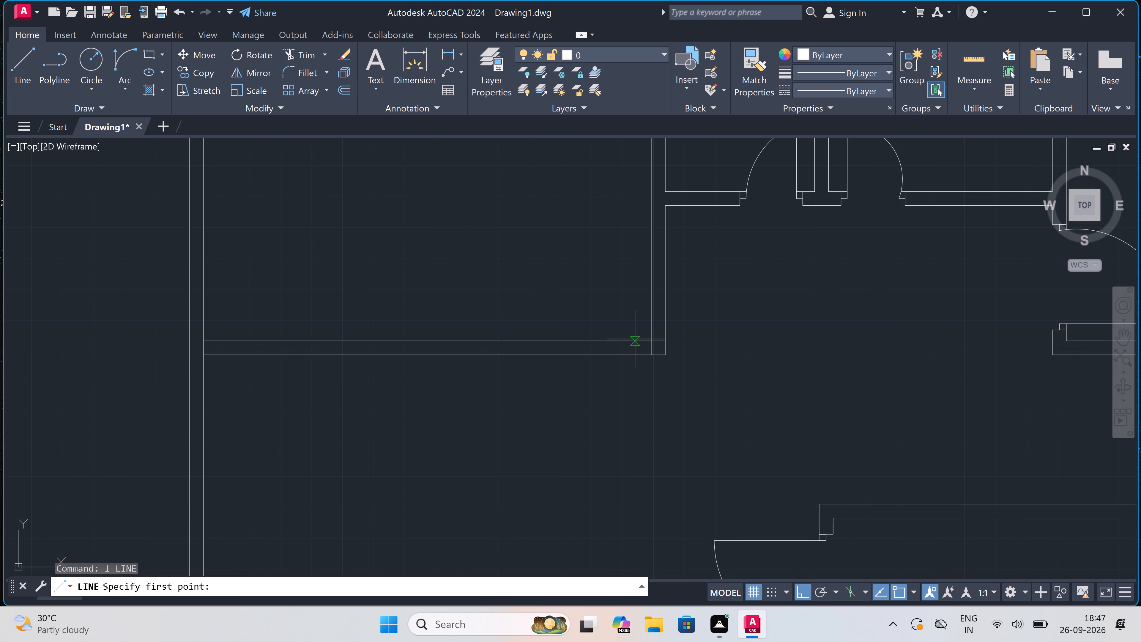
pyautogui.click(635, 339)
pyautogui.scroll(2, 636, 352)
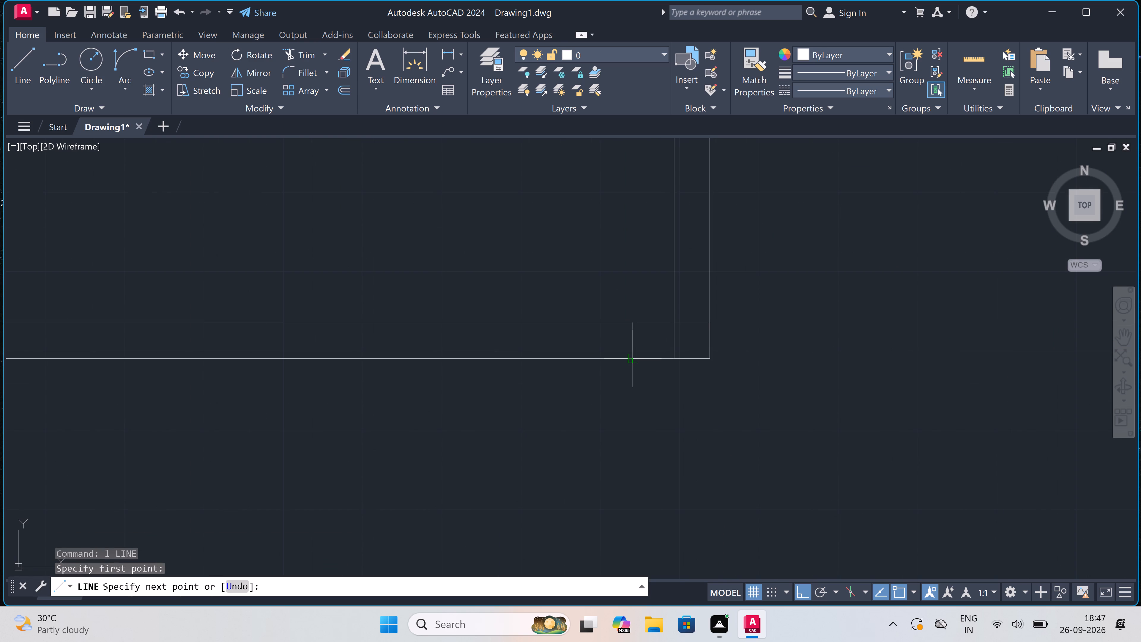
pyautogui.click(634, 358)
pyautogui.click(632, 342)
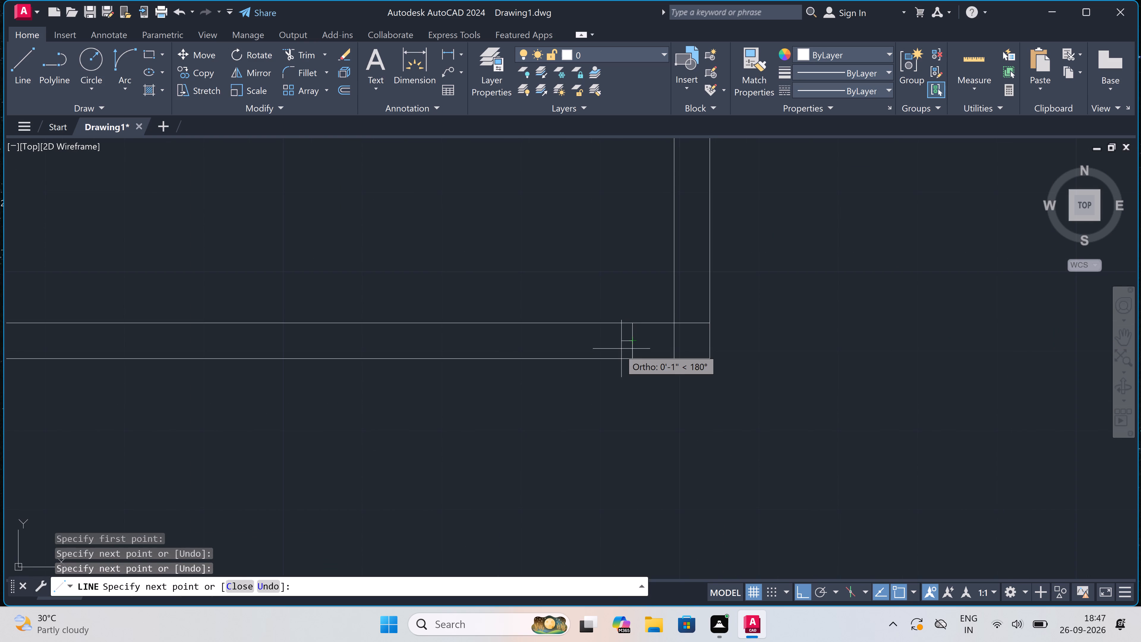
pyautogui.press('2')
pyautogui.hotkey('shift', '"')
pyautogui.press('space')
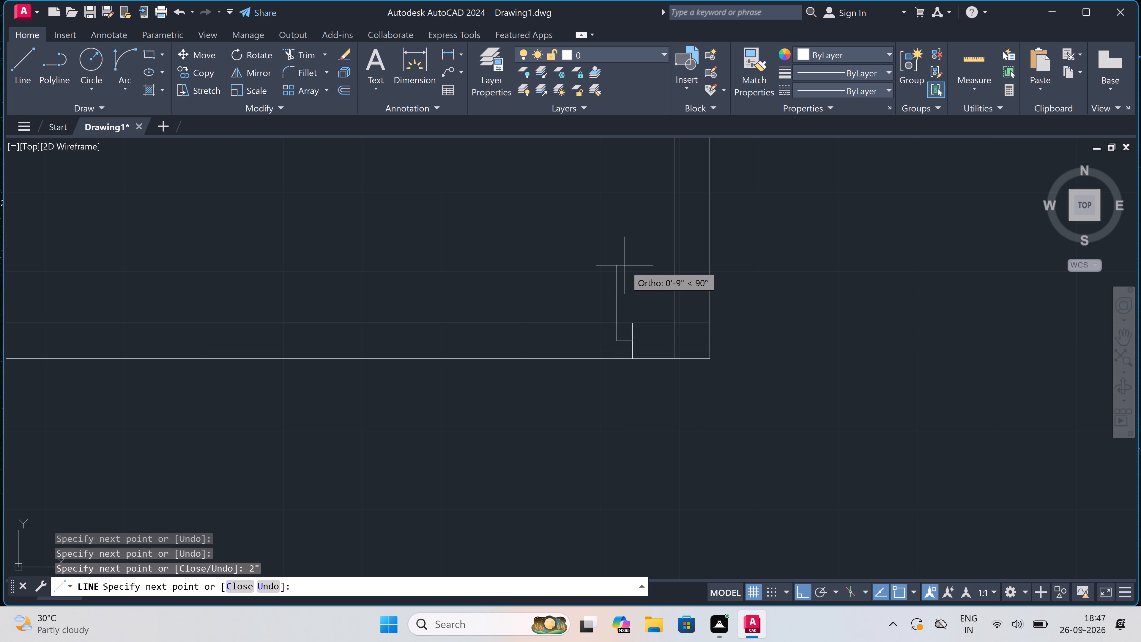
pyautogui.press('3')
pyautogui.press("'")
pyautogui.press('space')
pyautogui.scroll(-1, 625, 266)
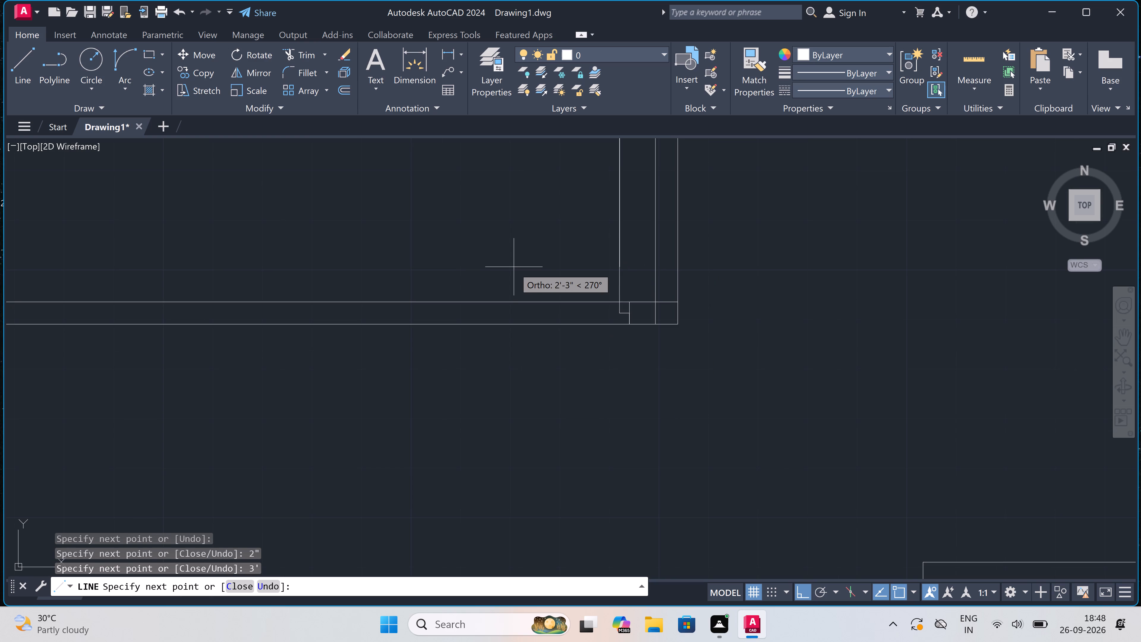
pyautogui.scroll(-3, 515, 267)
pyautogui.scroll(3, 496, 244)
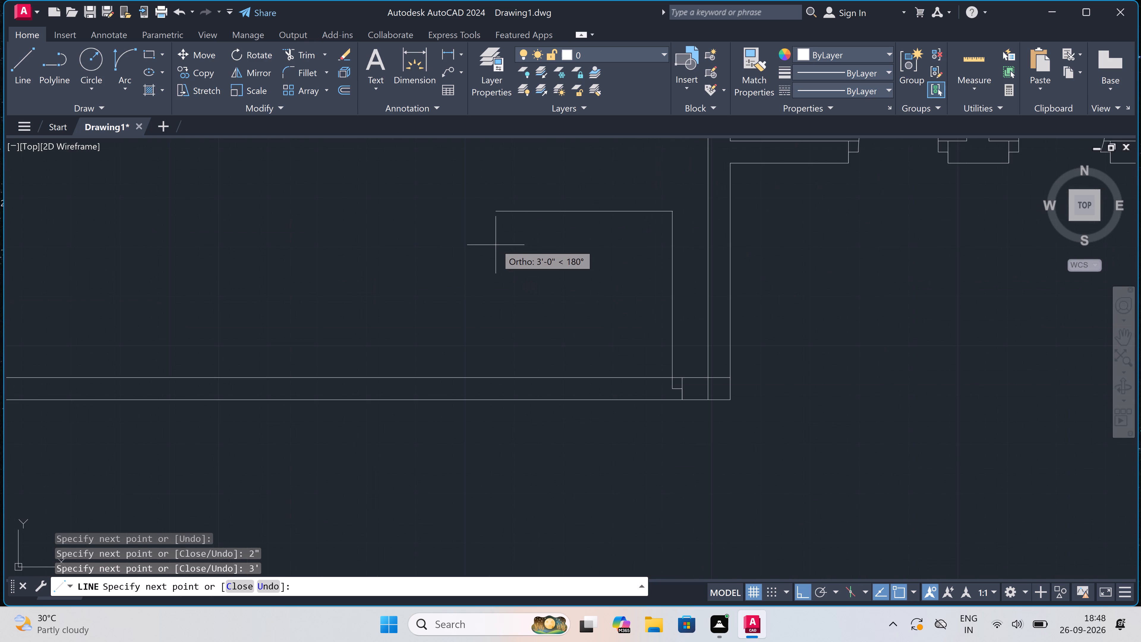
pyautogui.press('Escape')
# Draw the free jamb line across the upper-left room's lower wall, with a 2" stop from its midpoint toward the opening.
pyautogui.press('space')
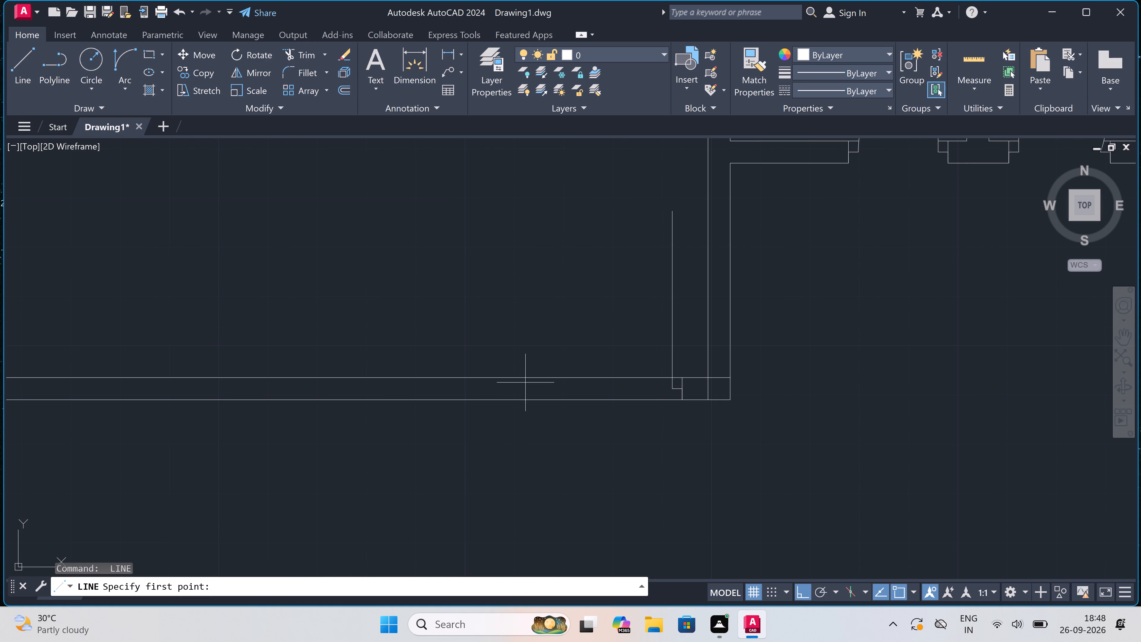
pyautogui.click(527, 376)
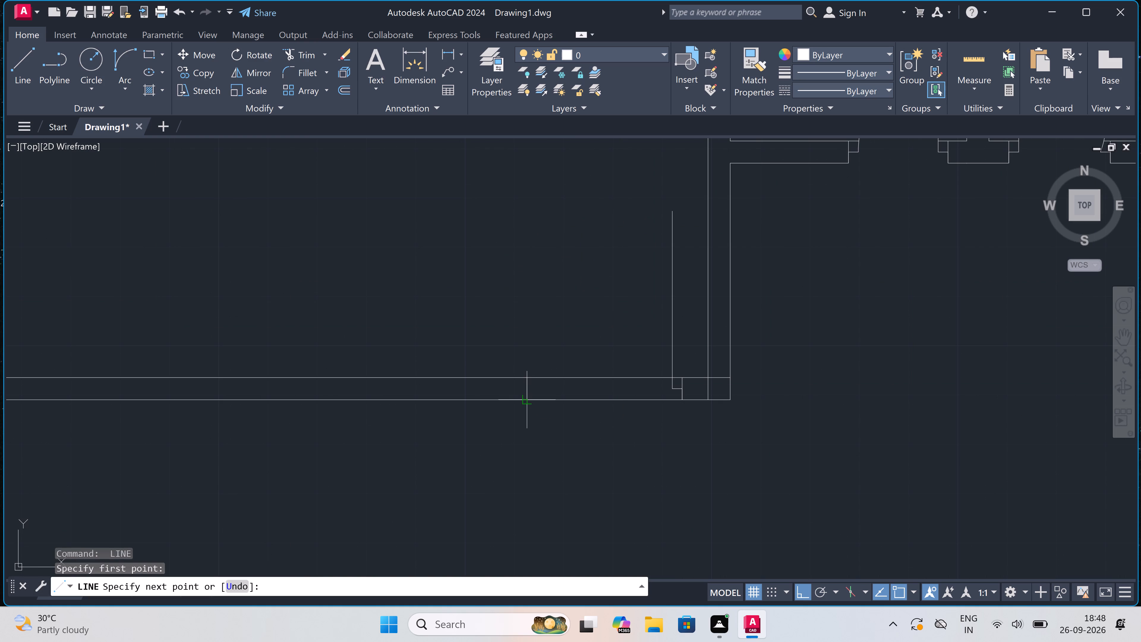
pyautogui.click(528, 397)
pyautogui.click(528, 391)
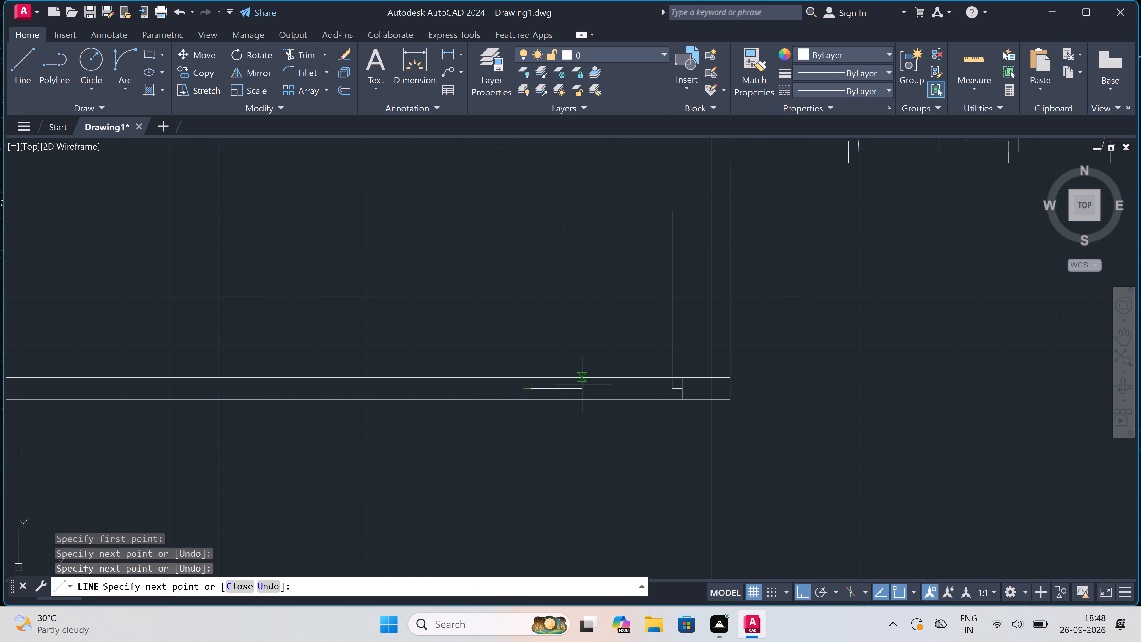
pyautogui.press('2')
pyautogui.hotkey('shift', '"')
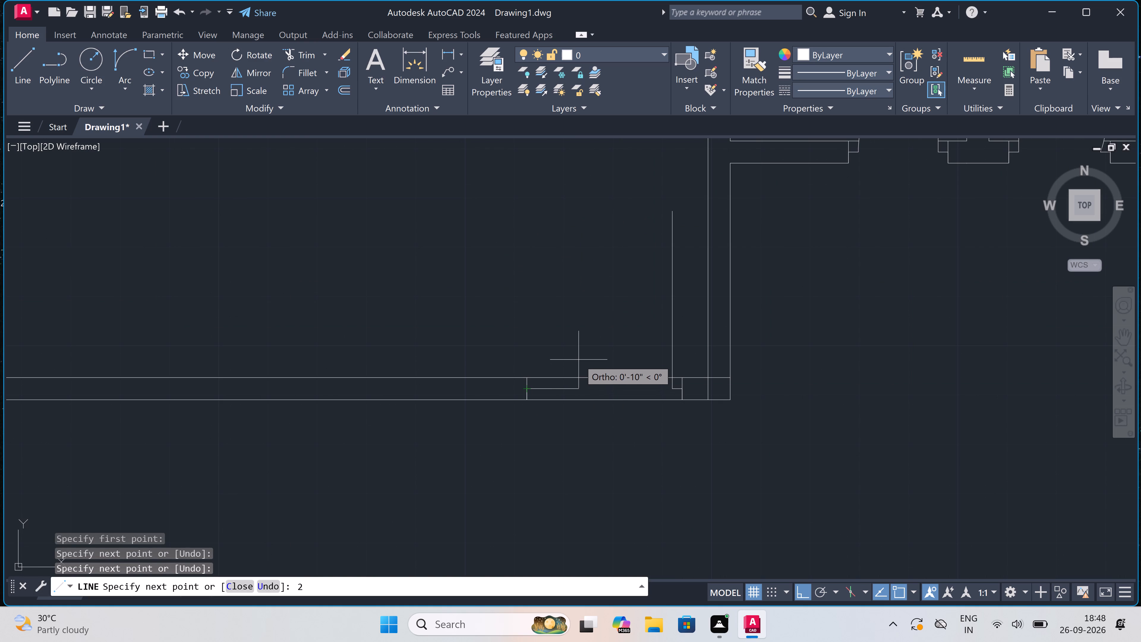
pyautogui.press('space')
pyautogui.press('Escape')
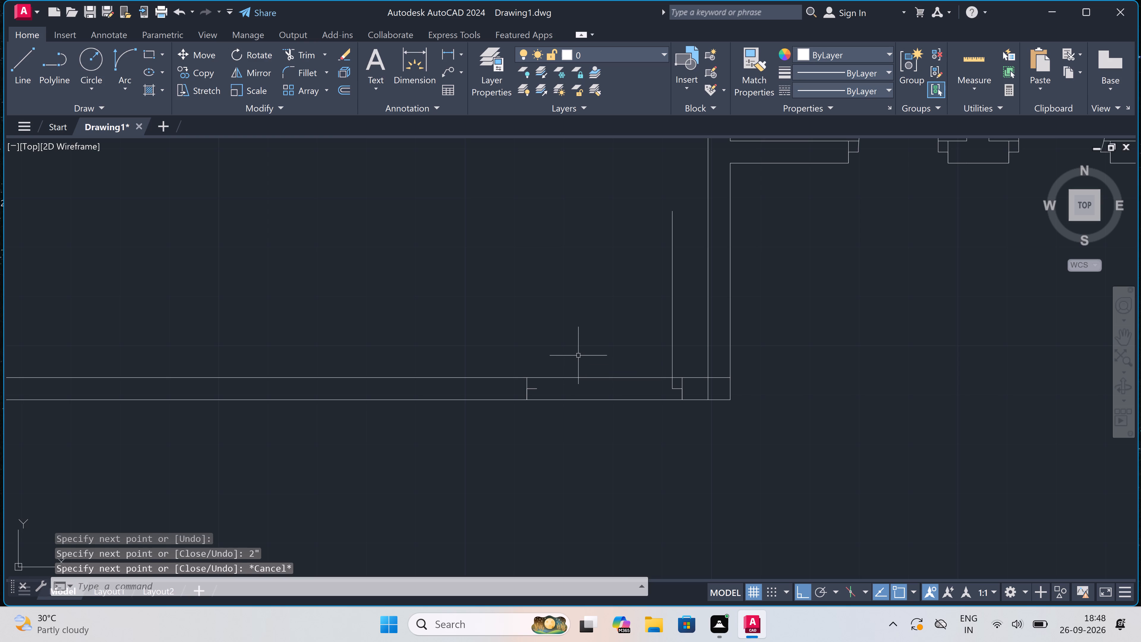
# Draw the door swing as a start-end-direction arc from the tip of the leaf to the free jamb's stop.
pyautogui.click(122, 58)
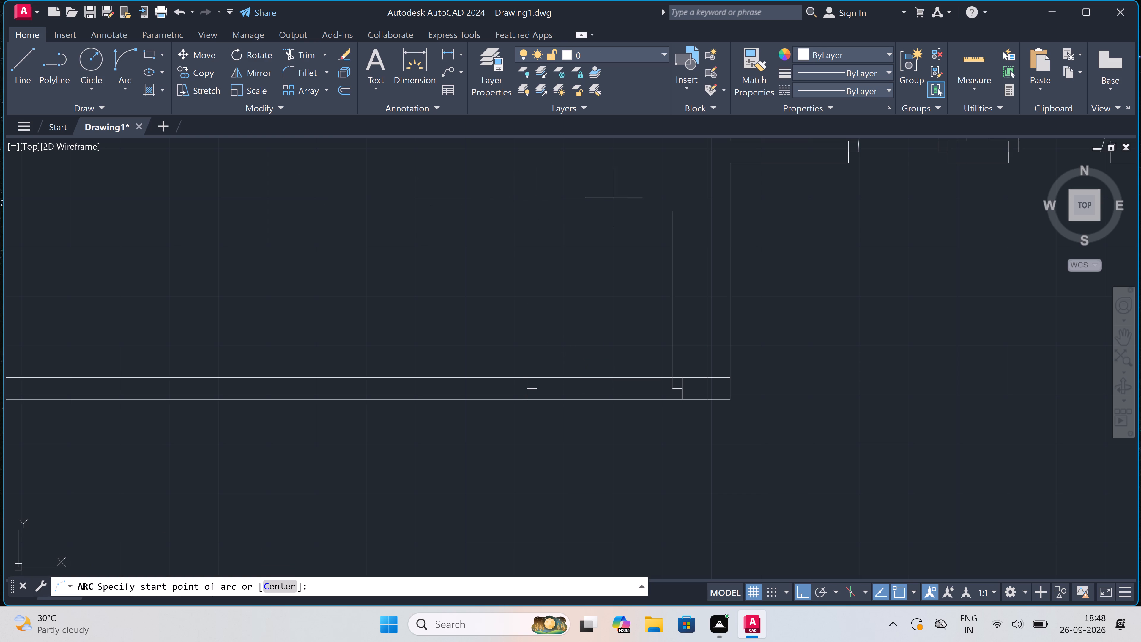
pyautogui.click(674, 209)
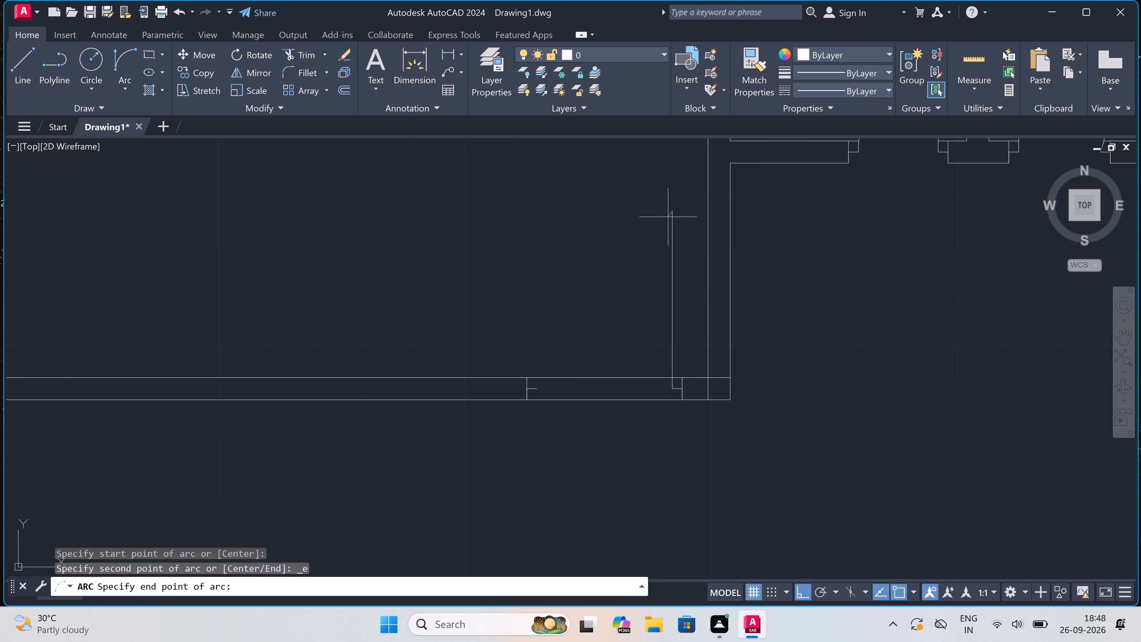
pyautogui.click(541, 386)
pyautogui.click(476, 348)
# Trim both faces of the upper-left room's lower wall between the jambs to open the doorway.
pyautogui.press('t')
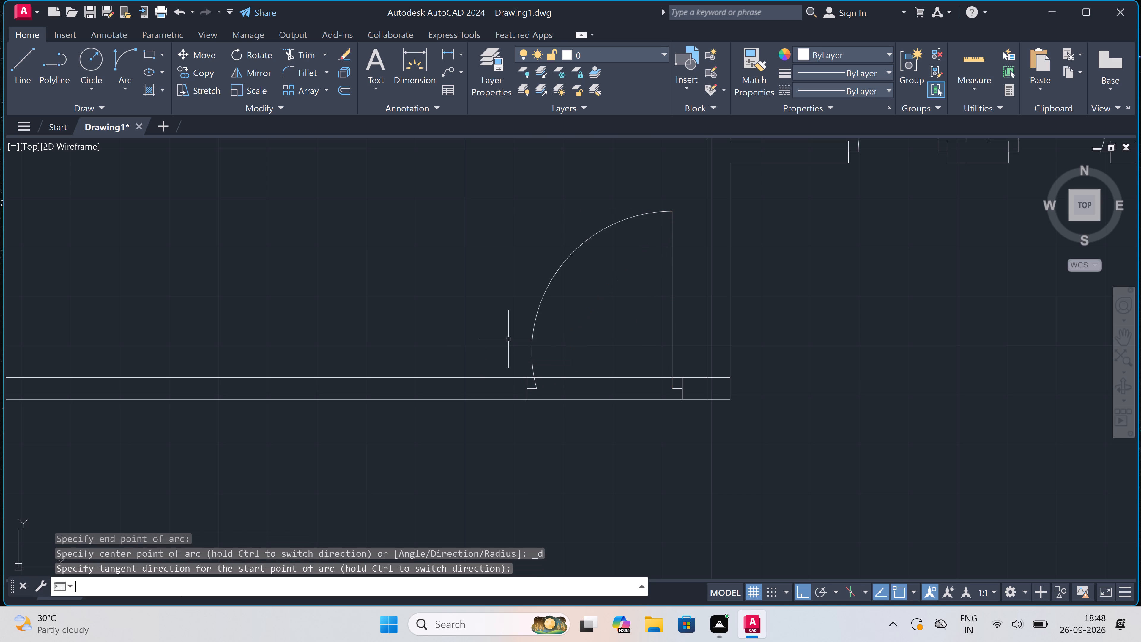
pyautogui.press('r')
pyautogui.press('space')
pyautogui.moveTo(577, 307); pyautogui.dragTo(575, 311)
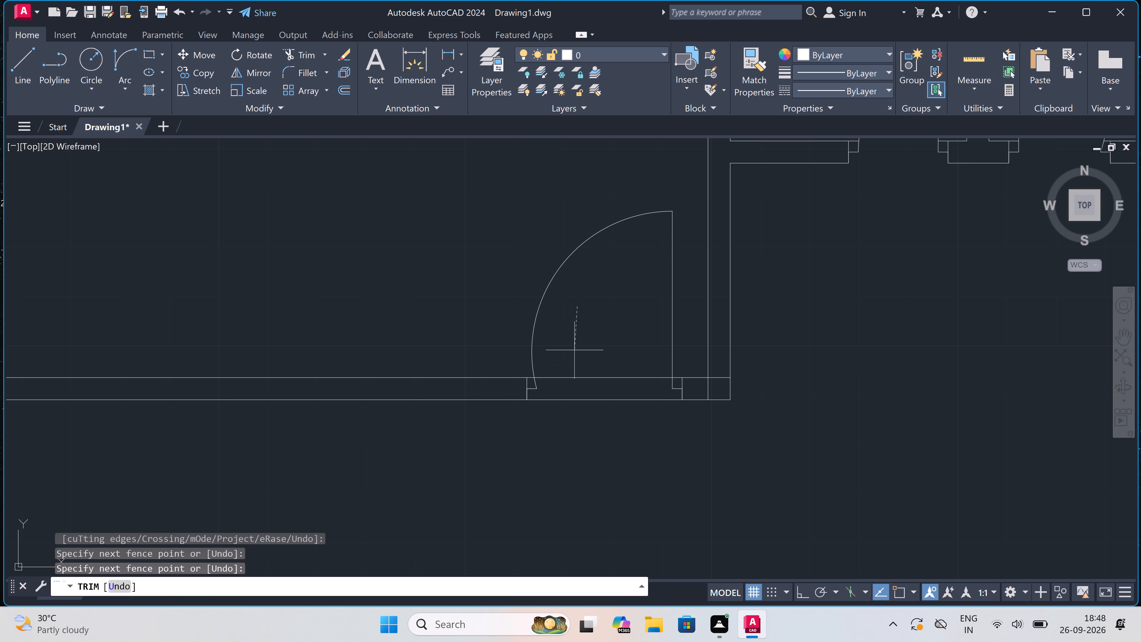
pyautogui.moveTo(587, 424); pyautogui.dragTo(598, 424)
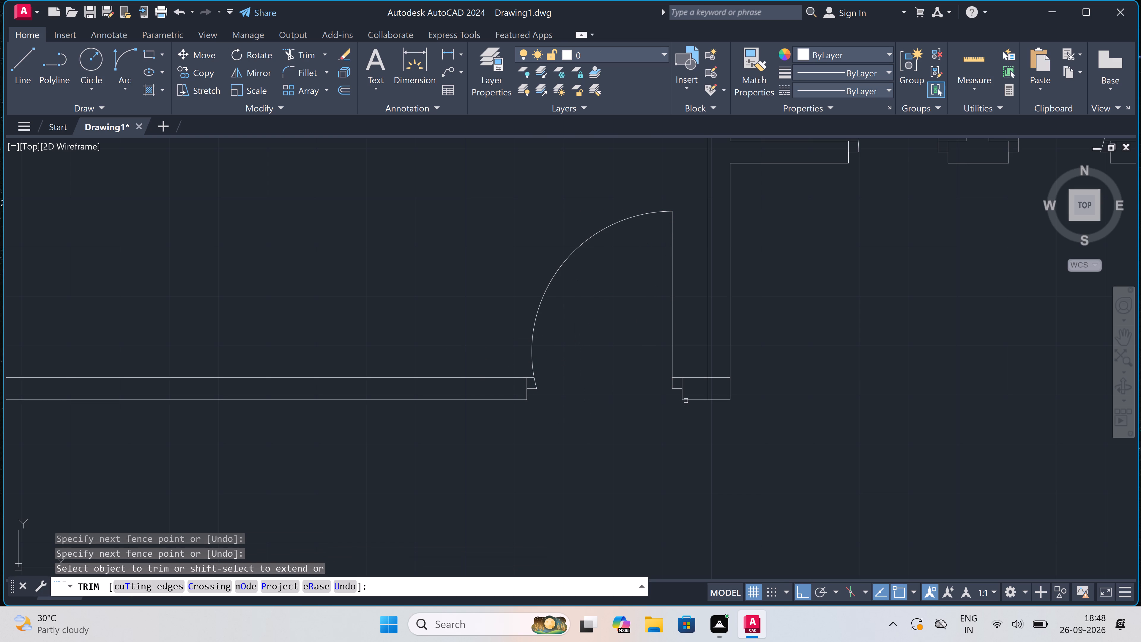
# Trim the leftover wall lines crossing inside the wall junction at the upper-left room's lower-right corner.
pyautogui.moveTo(698, 390); pyautogui.dragTo(702, 389)
pyautogui.doubleClick(707, 388)
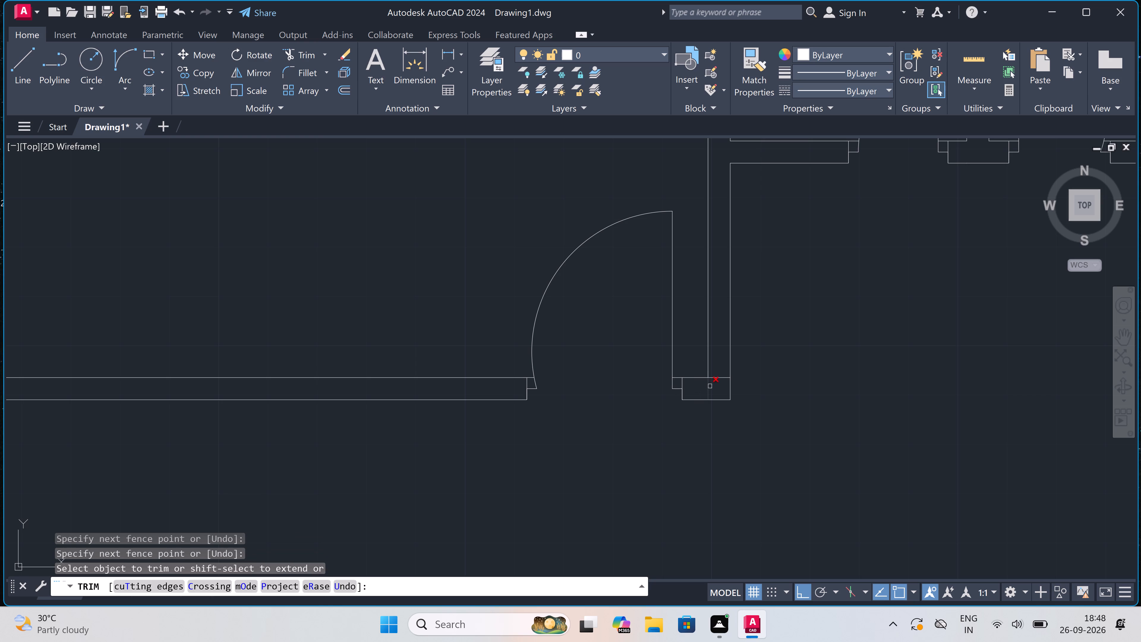
pyautogui.click(711, 386)
pyautogui.click(716, 374)
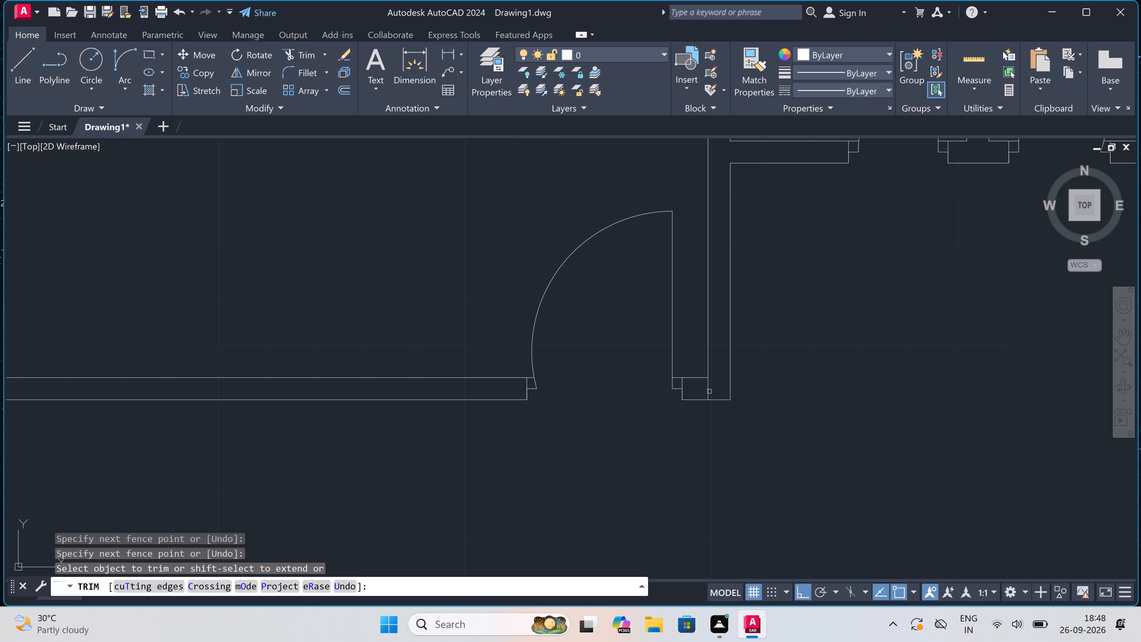
pyautogui.click(709, 391)
pyautogui.press('Escape')
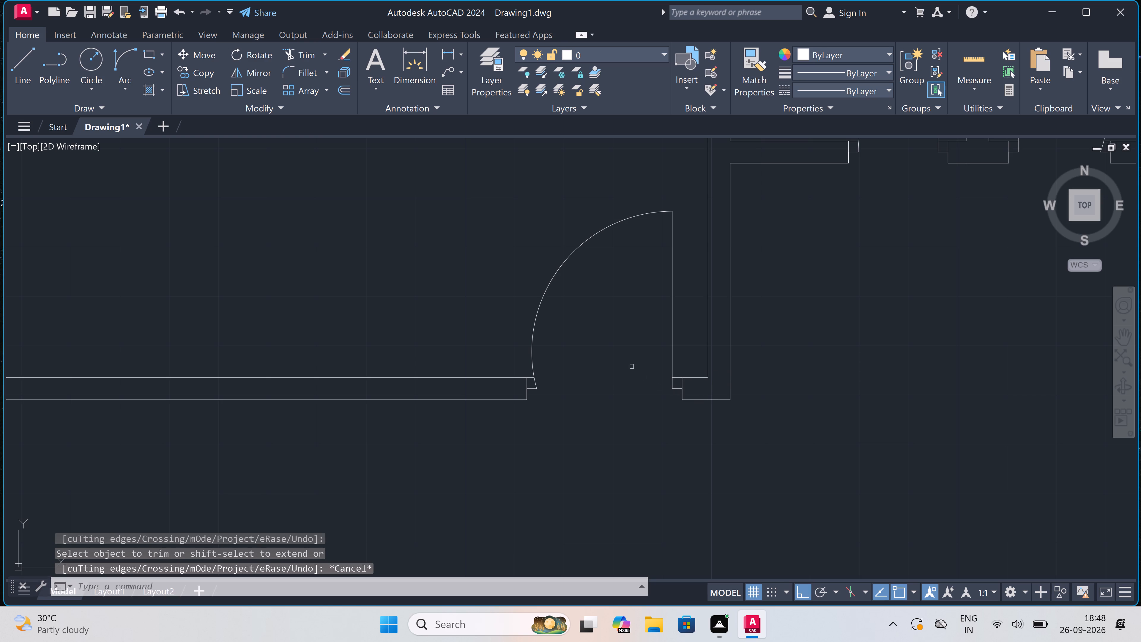
# Draw a 5' window in the upper-left room's top outer wall, with a centre line between two jamb lines.
pyautogui.scroll(-4, 585, 317)
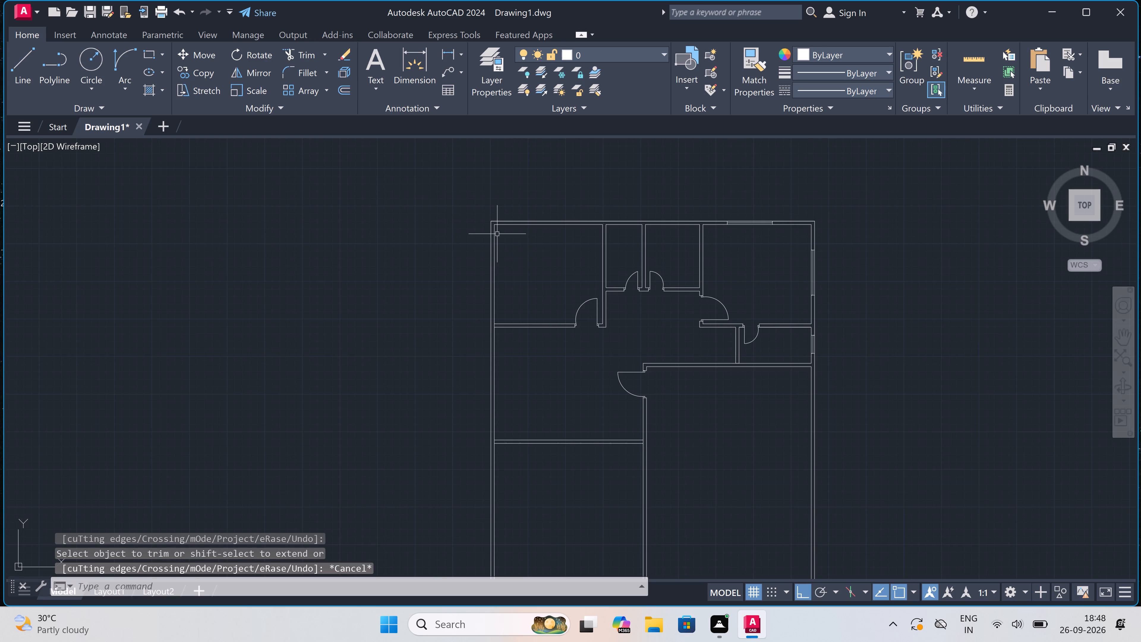
pyautogui.press('l')
pyautogui.press('space')
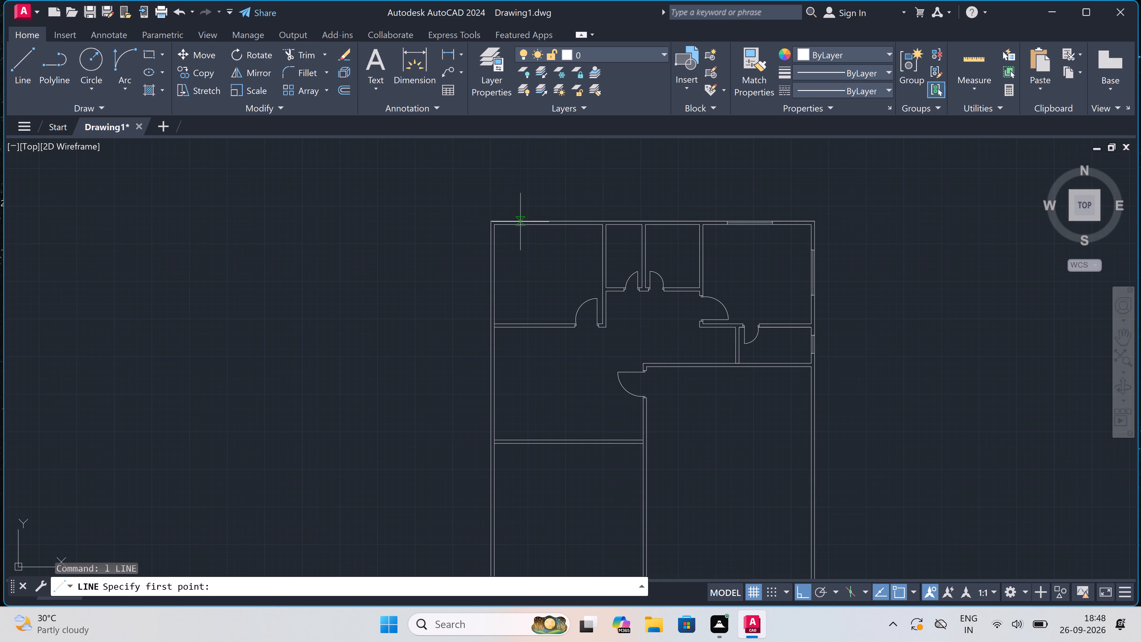
pyautogui.scroll(4, 521, 222)
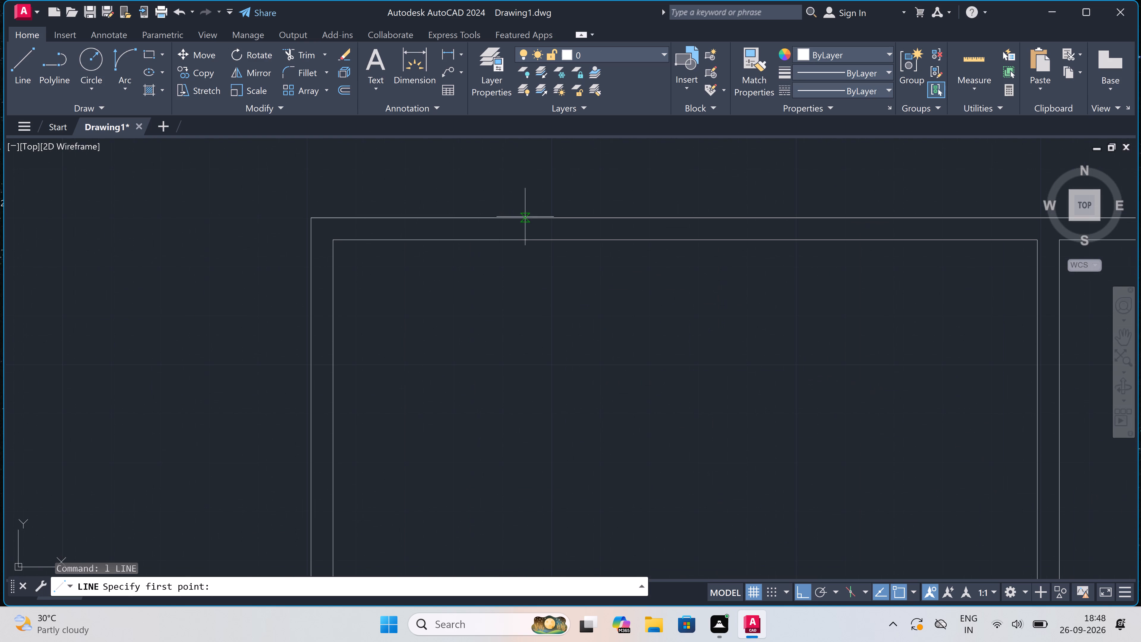
pyautogui.moveTo(525, 217); pyautogui.dragTo(527, 223)
pyautogui.click(529, 239)
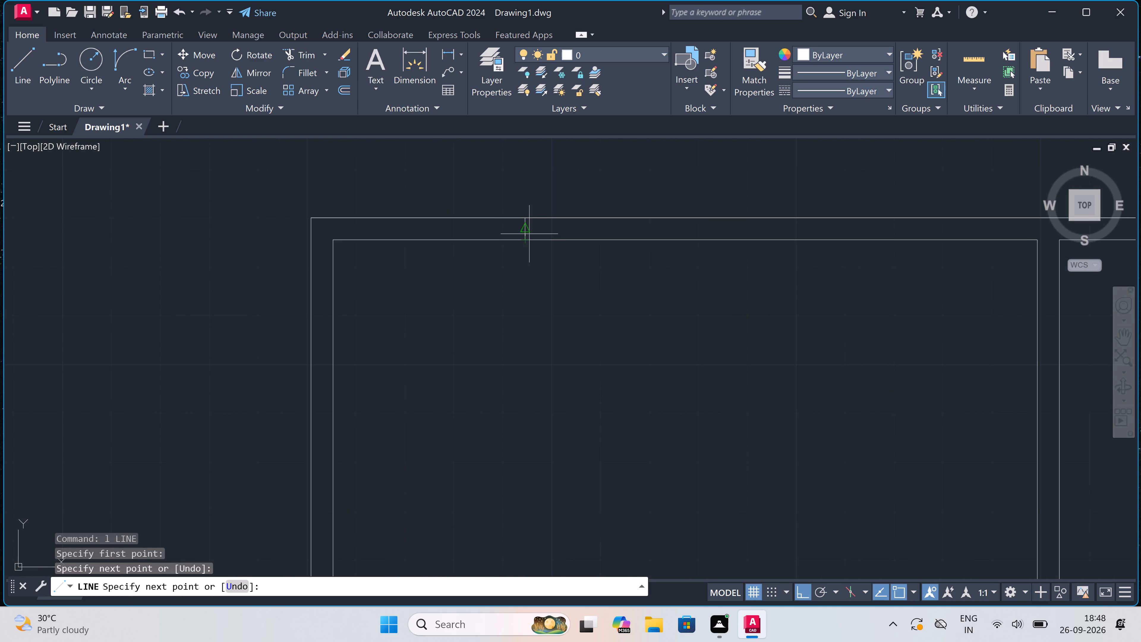
pyautogui.doubleClick(529, 231)
pyautogui.press('5')
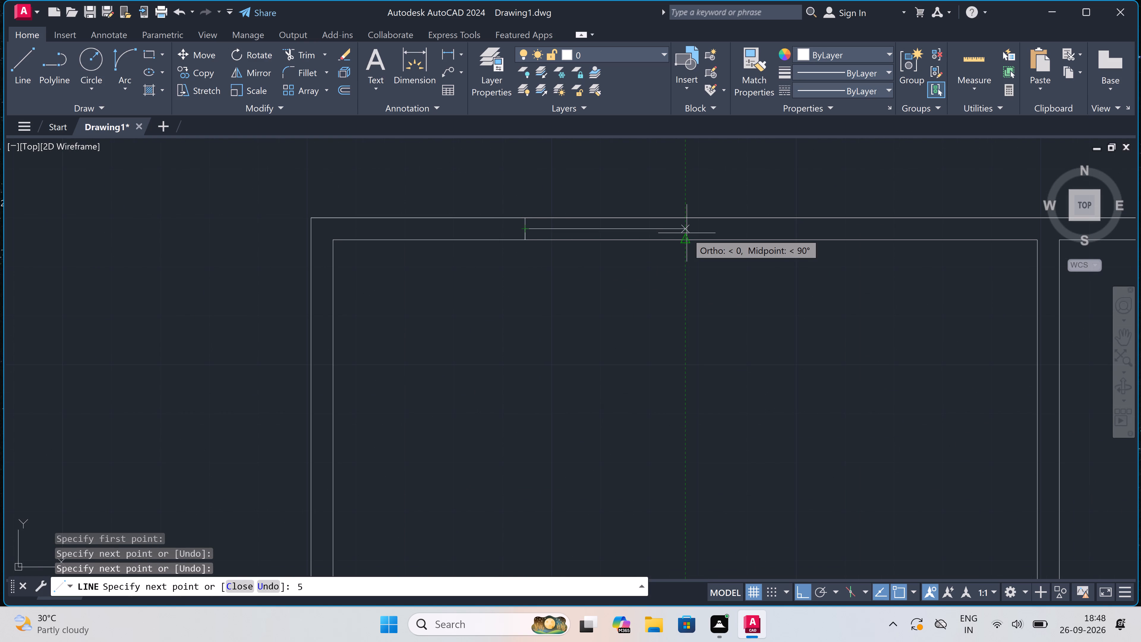
pyautogui.press("'")
pyautogui.press('space')
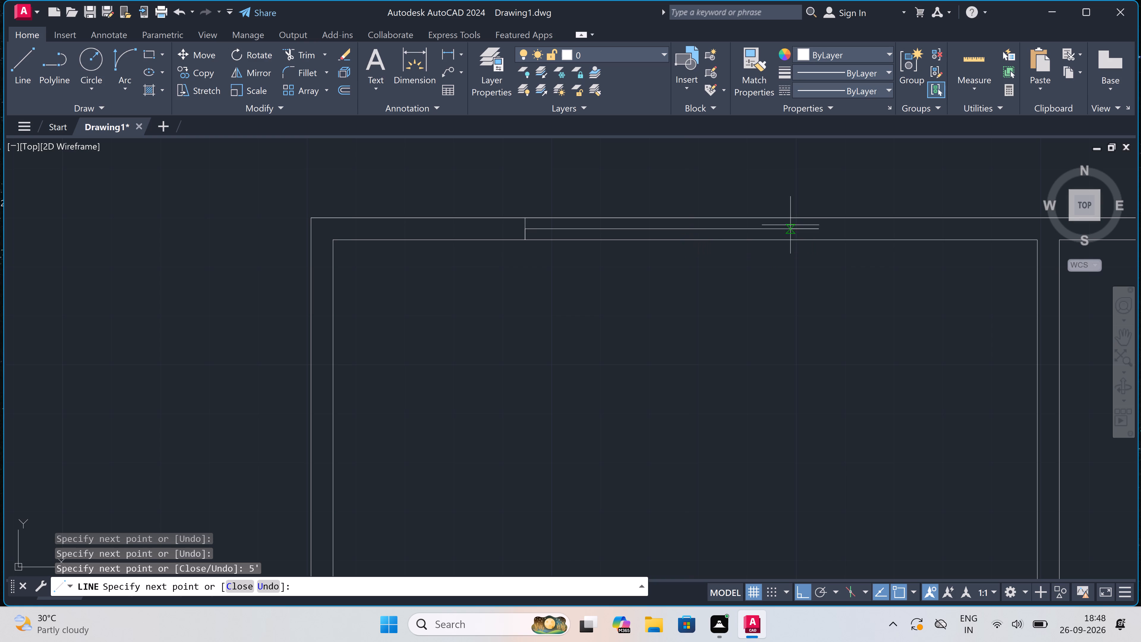
pyautogui.click(822, 216)
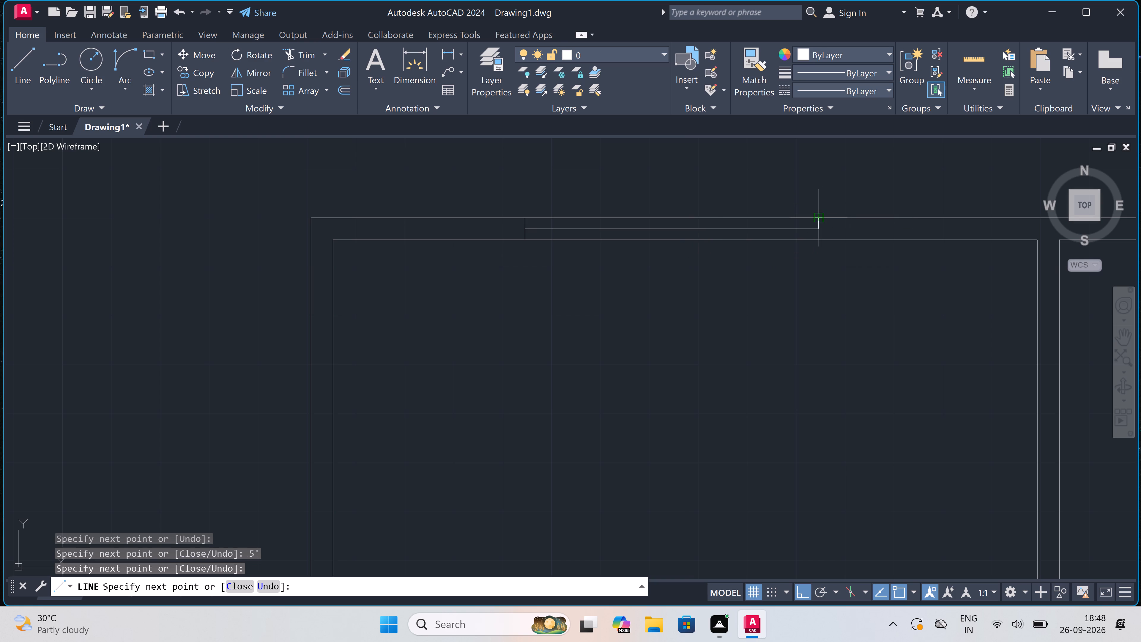
pyautogui.doubleClick(819, 237)
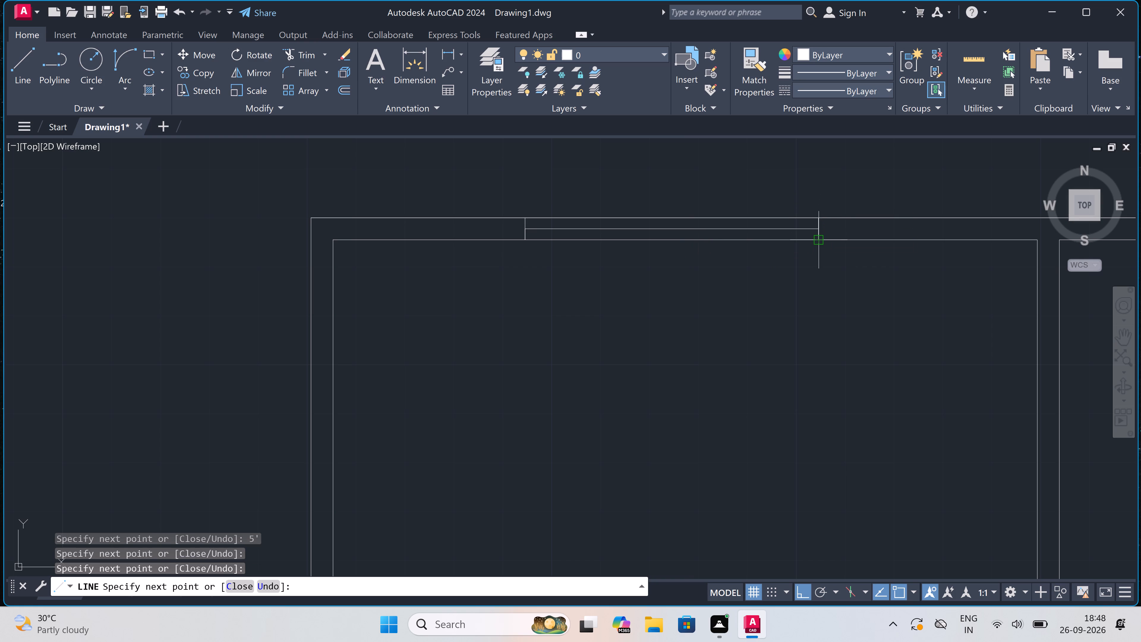
pyautogui.press('Escape')
# Draw a 5' window in the upper-left room's left outer wall, with a centre line running down between two jamb lines.
pyautogui.scroll(-2, 818, 232)
pyautogui.press('space')
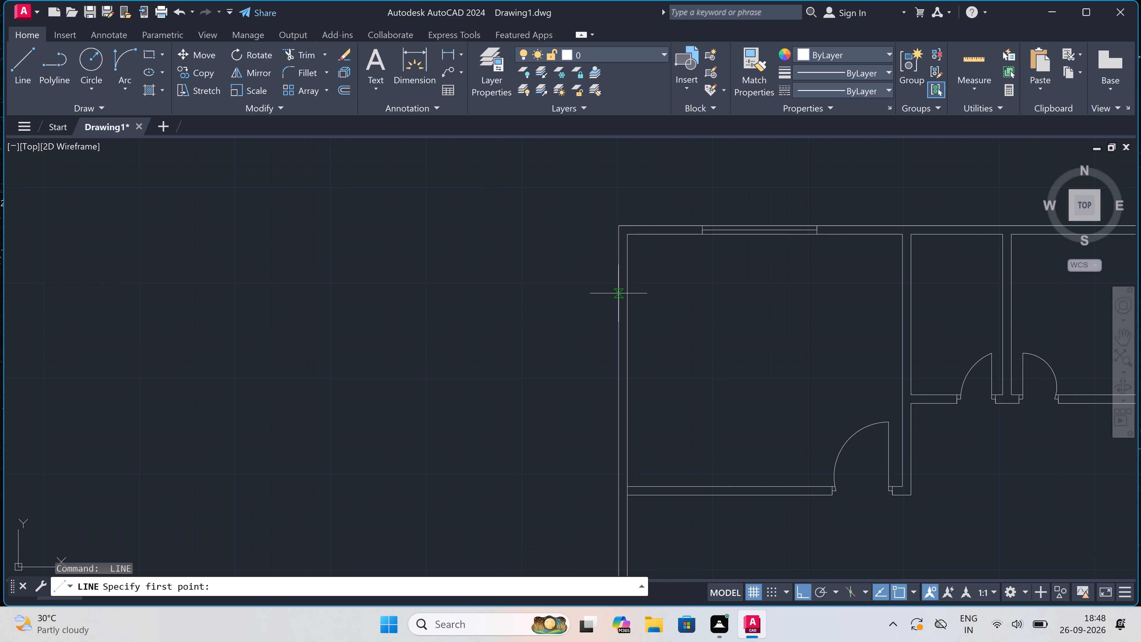
pyautogui.click(618, 304)
pyautogui.scroll(3, 625, 304)
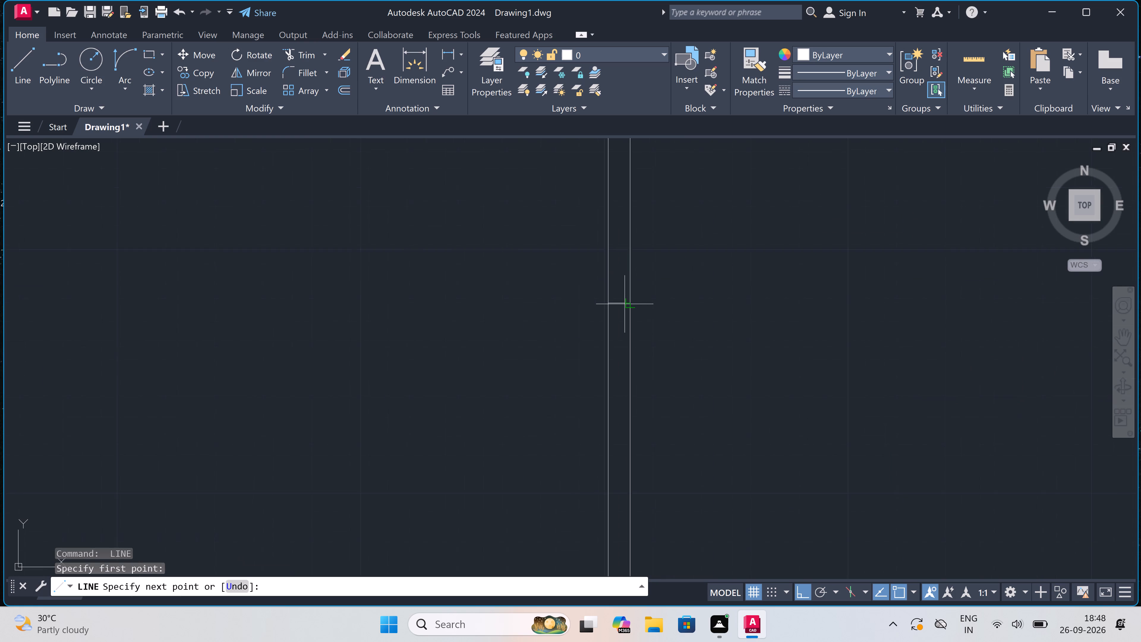
pyautogui.click(633, 303)
pyautogui.doubleClick(617, 303)
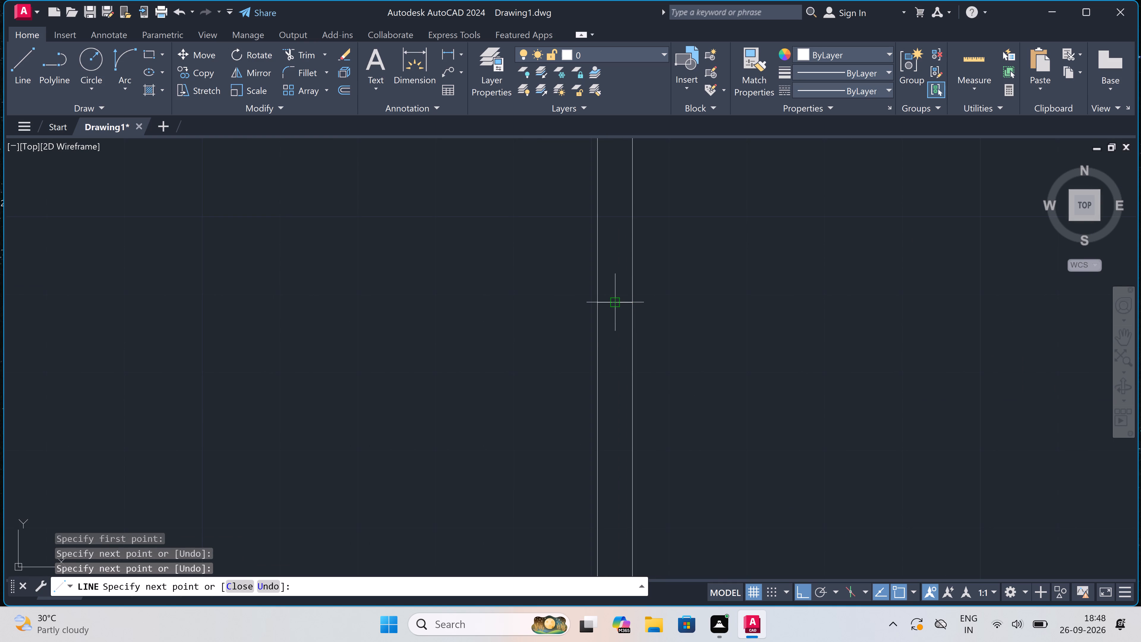
pyautogui.press('5')
pyautogui.write("'")
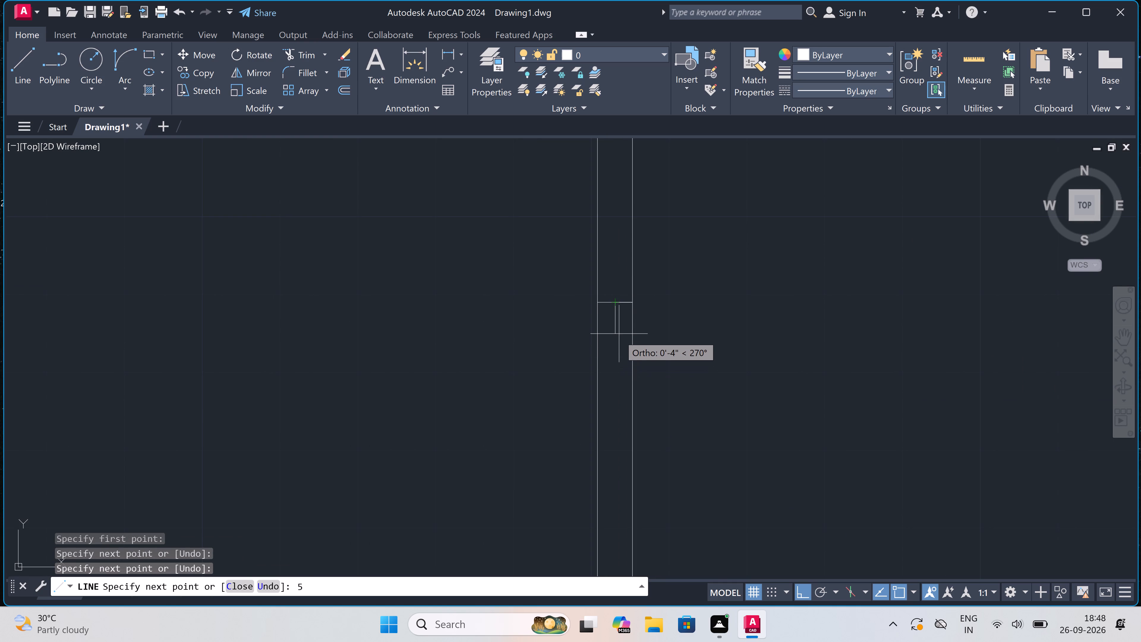
pyautogui.press('space')
pyautogui.scroll(-4, 619, 334)
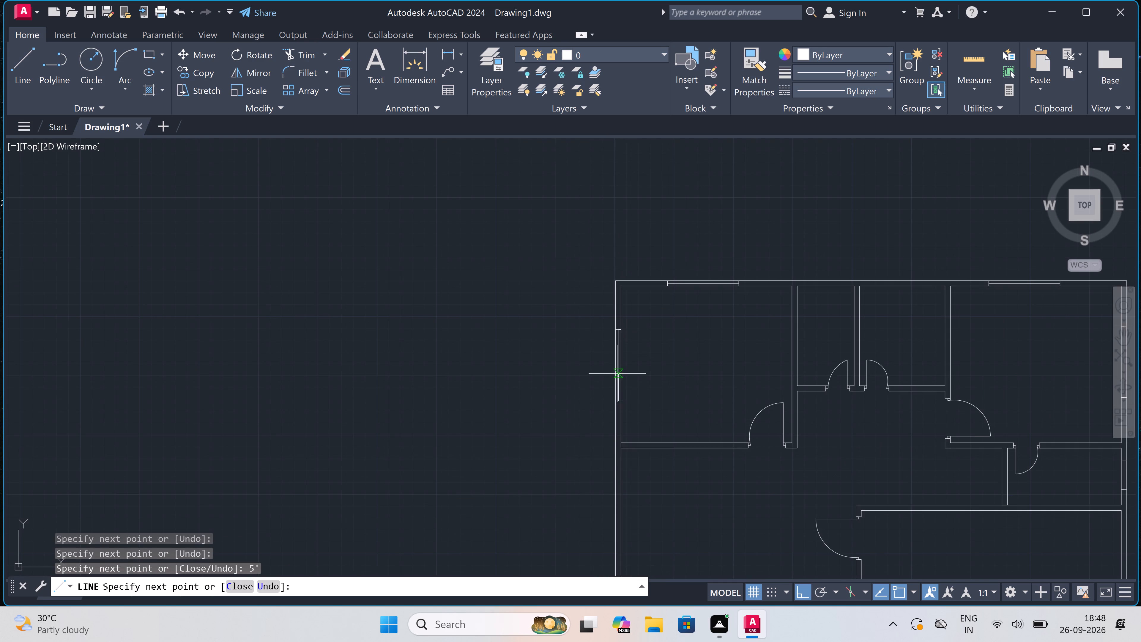
pyautogui.scroll(3, 619, 380)
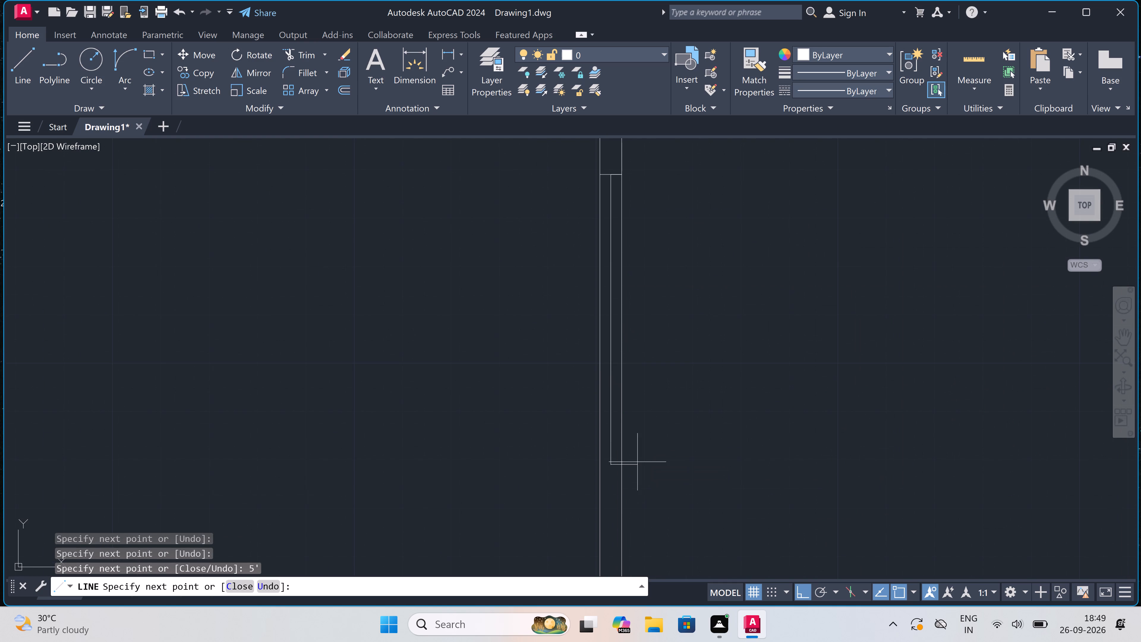
pyautogui.click(620, 461)
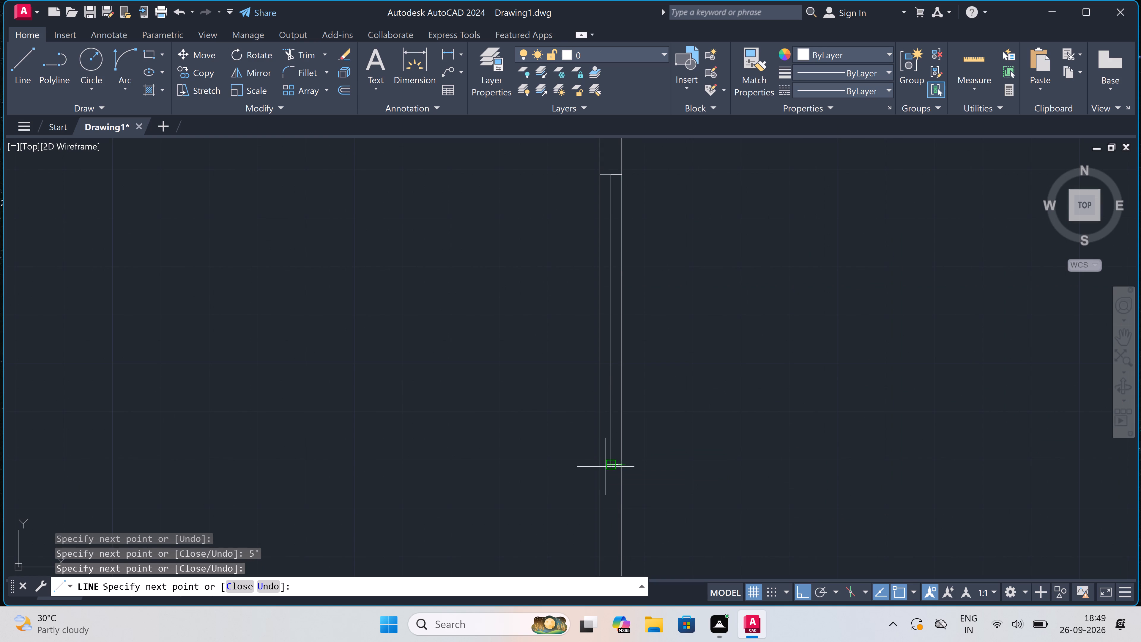
pyautogui.click(603, 468)
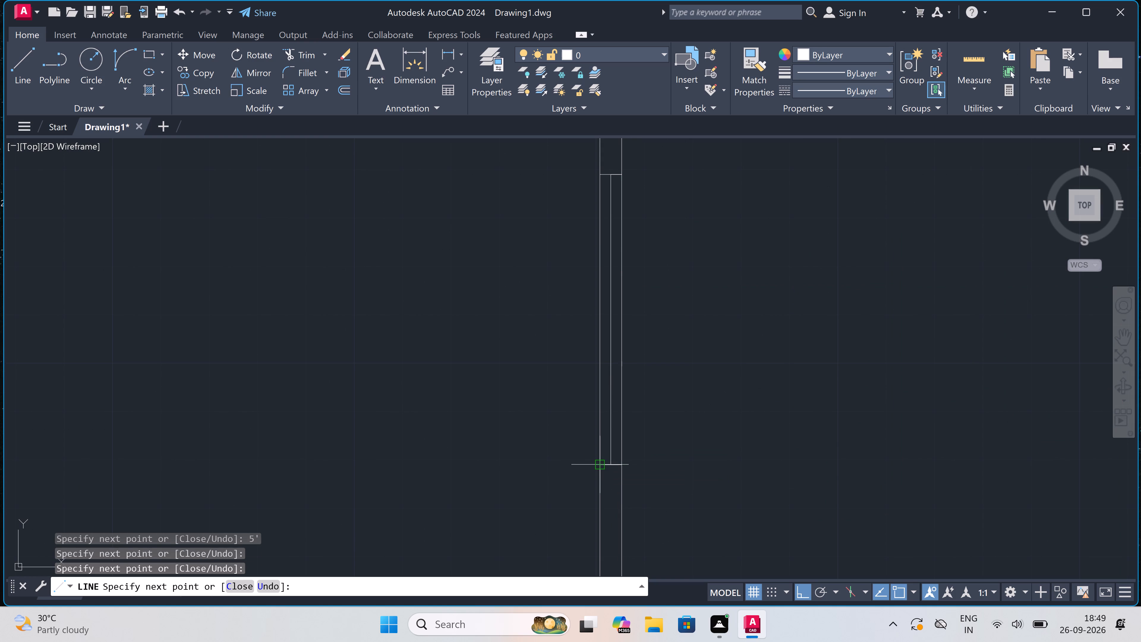
pyautogui.press('Escape')
# Draw a 2' window in the top outer wall of the right-hand small middle room, with a centre line between two jamb lines.
pyautogui.scroll(-4, 574, 423)
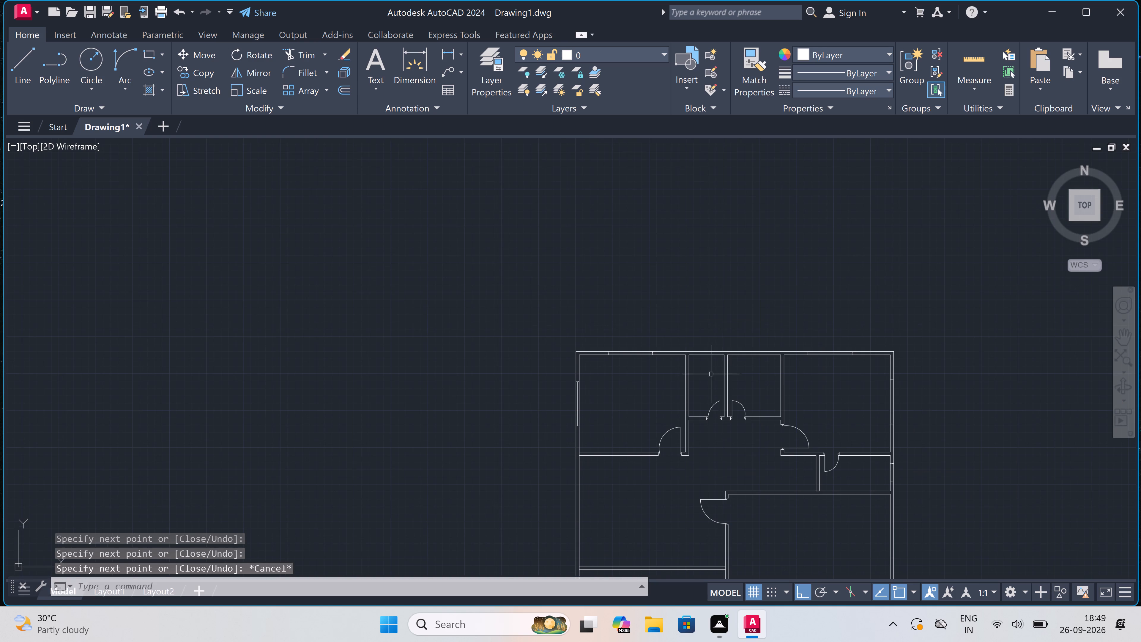
pyautogui.scroll(3, 742, 354)
pyautogui.press('space')
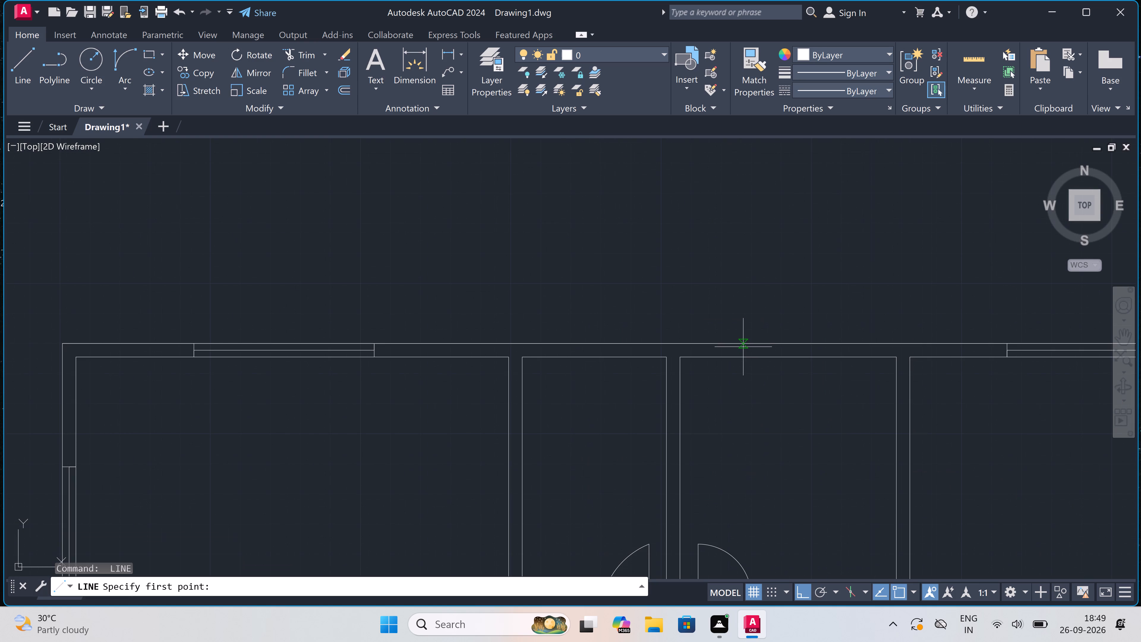
pyautogui.doubleClick(748, 343)
pyautogui.click(749, 360)
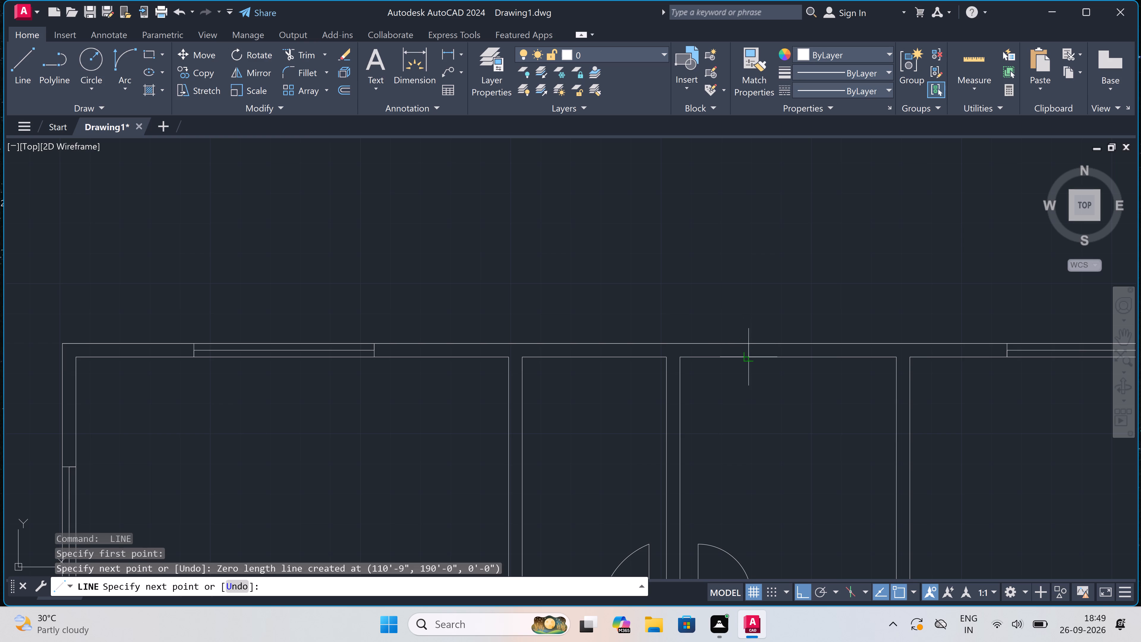
pyautogui.doubleClick(749, 348)
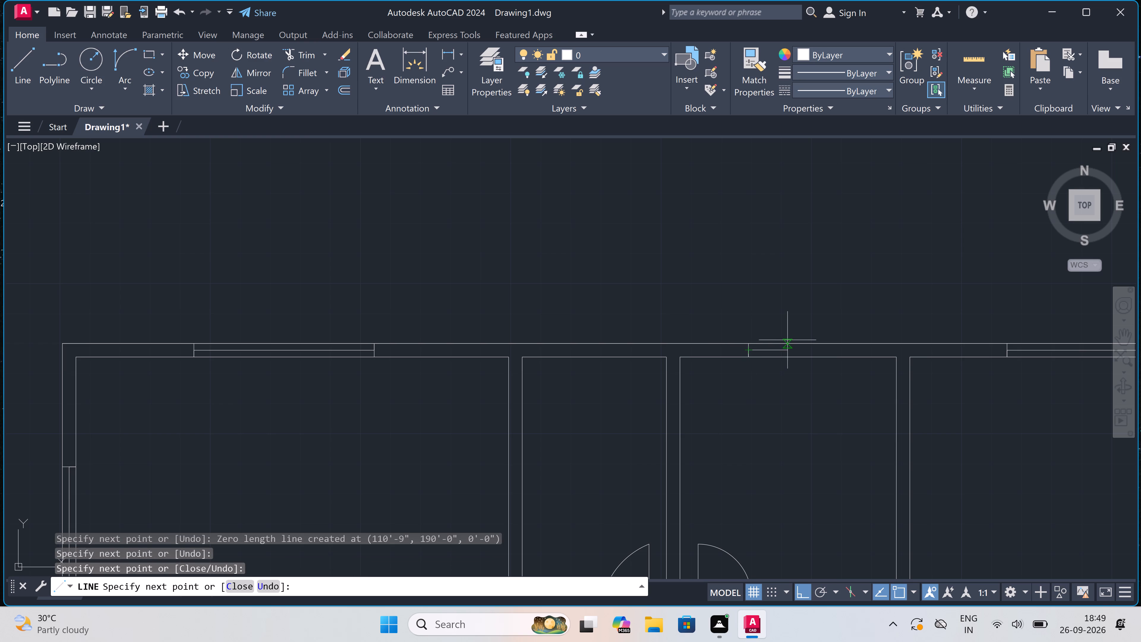
pyautogui.press('3')
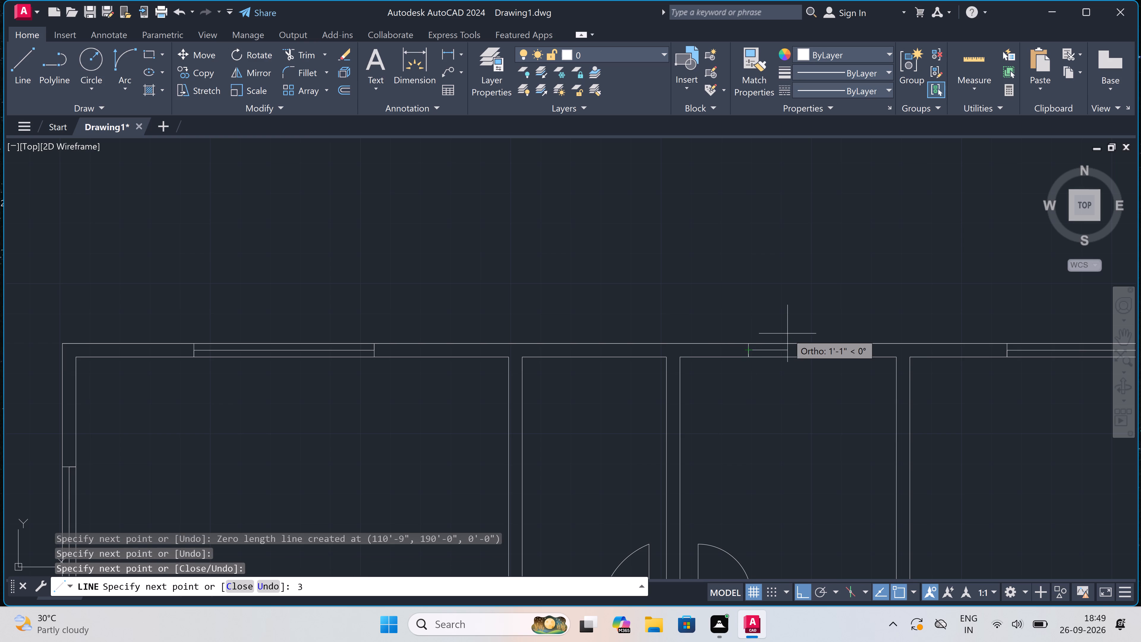
pyautogui.press('BackSpace')
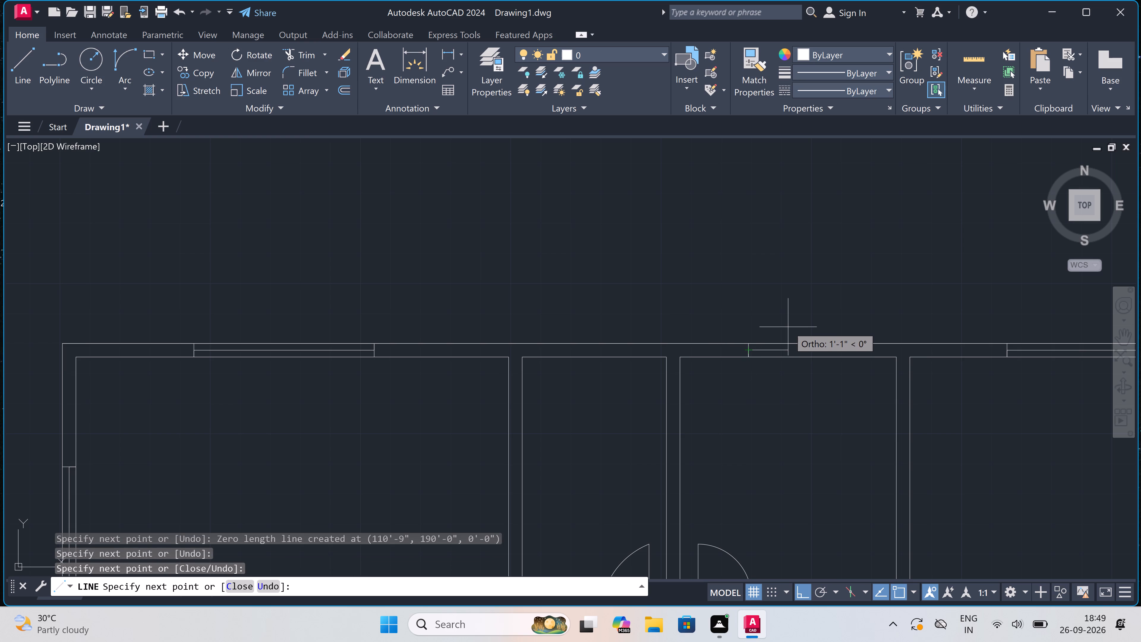
pyautogui.press('2')
pyautogui.press("'")
pyautogui.press('space')
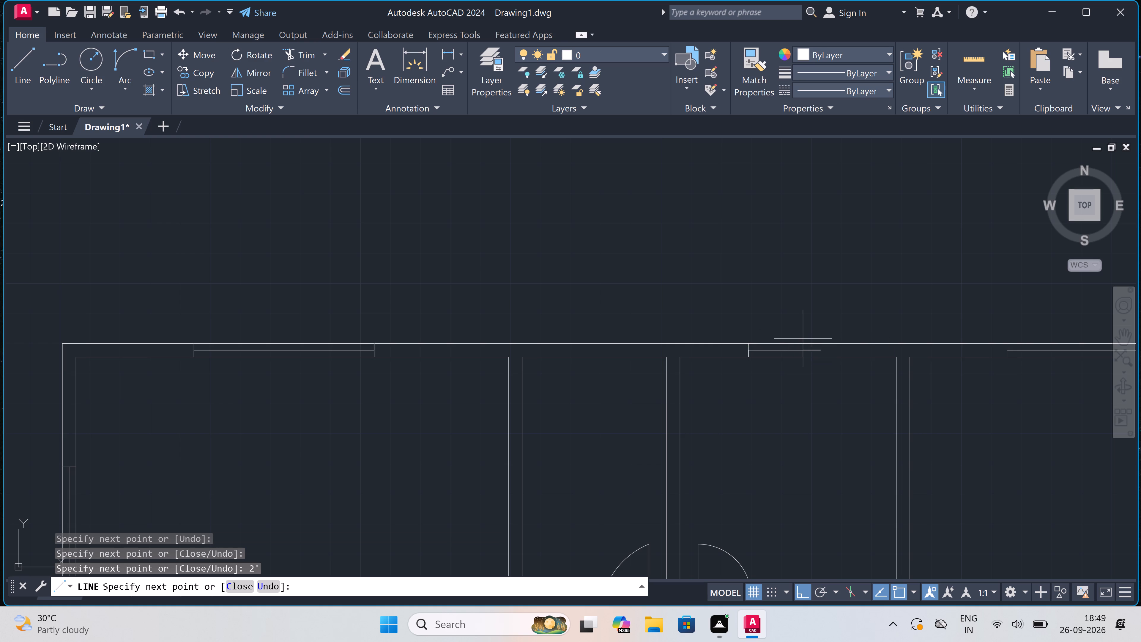
pyautogui.click(819, 339)
pyautogui.scroll(2, 822, 344)
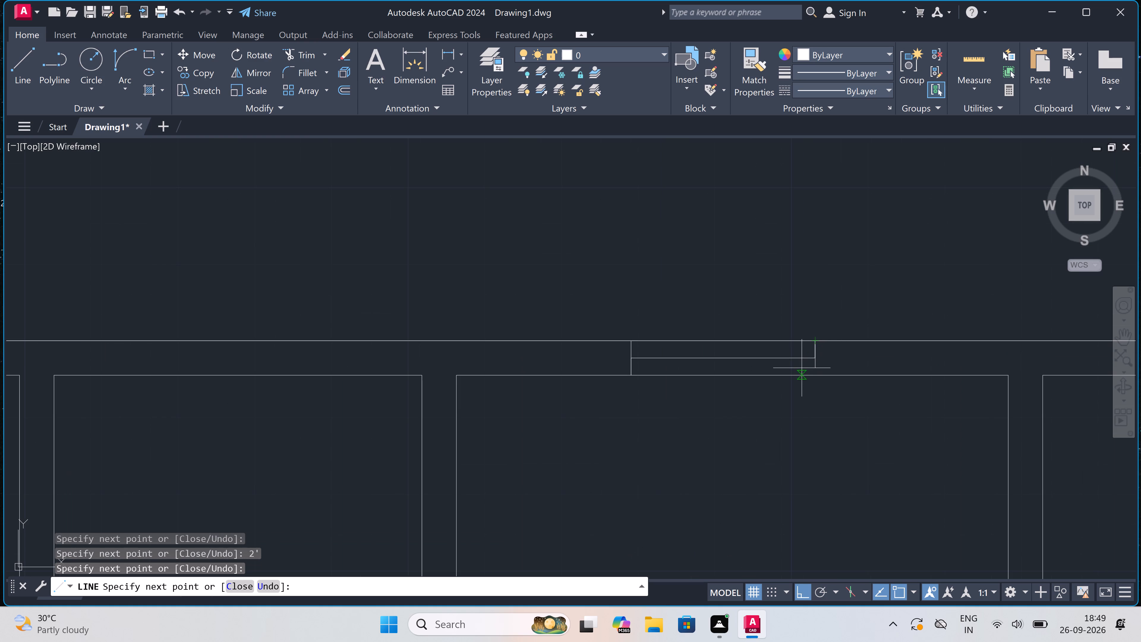
pyautogui.moveTo(815, 373); pyautogui.dragTo(817, 375)
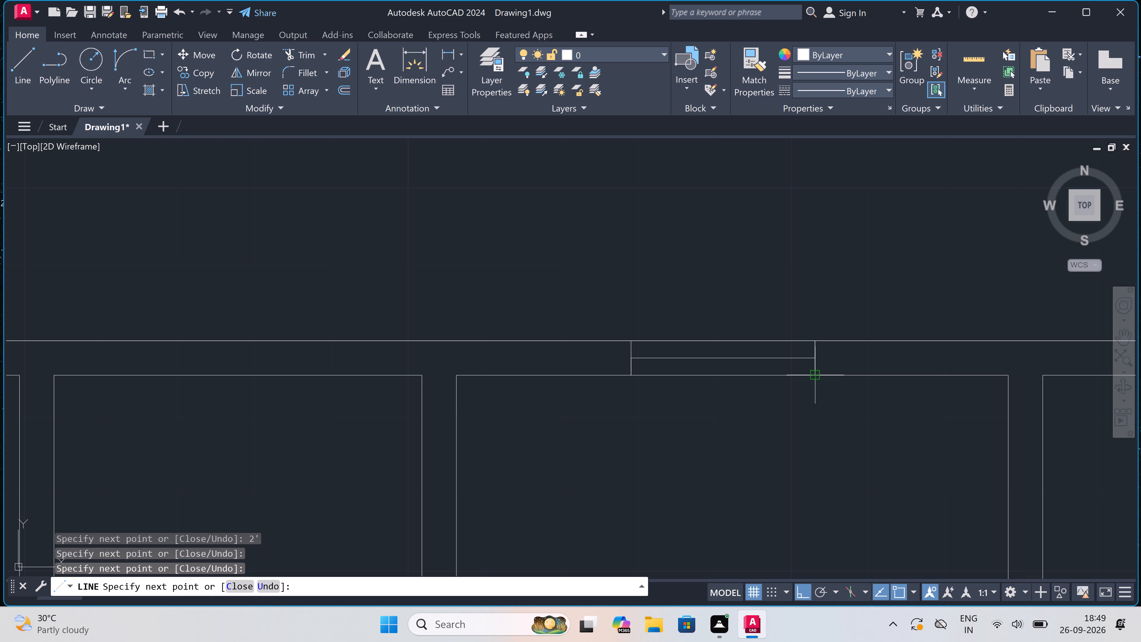
pyautogui.press('Escape')
# Draw a 2' window in the top outer wall of the left-hand small middle room, with a centre line between two jamb lines.
pyautogui.scroll(-3, 805, 348)
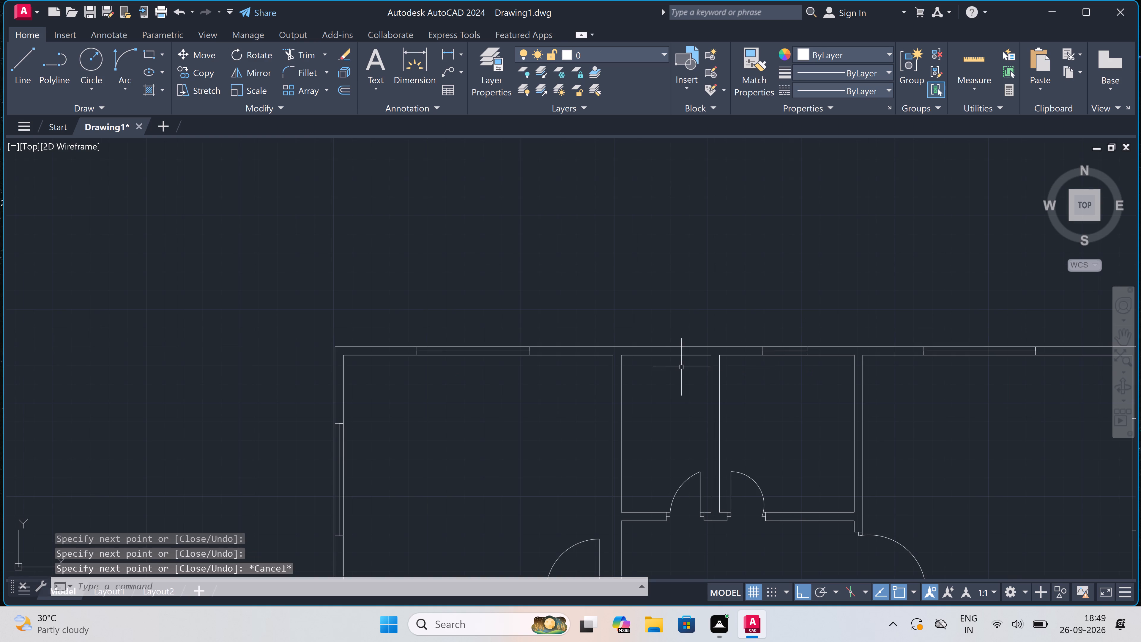
pyautogui.scroll(3, 660, 349)
pyautogui.press('space')
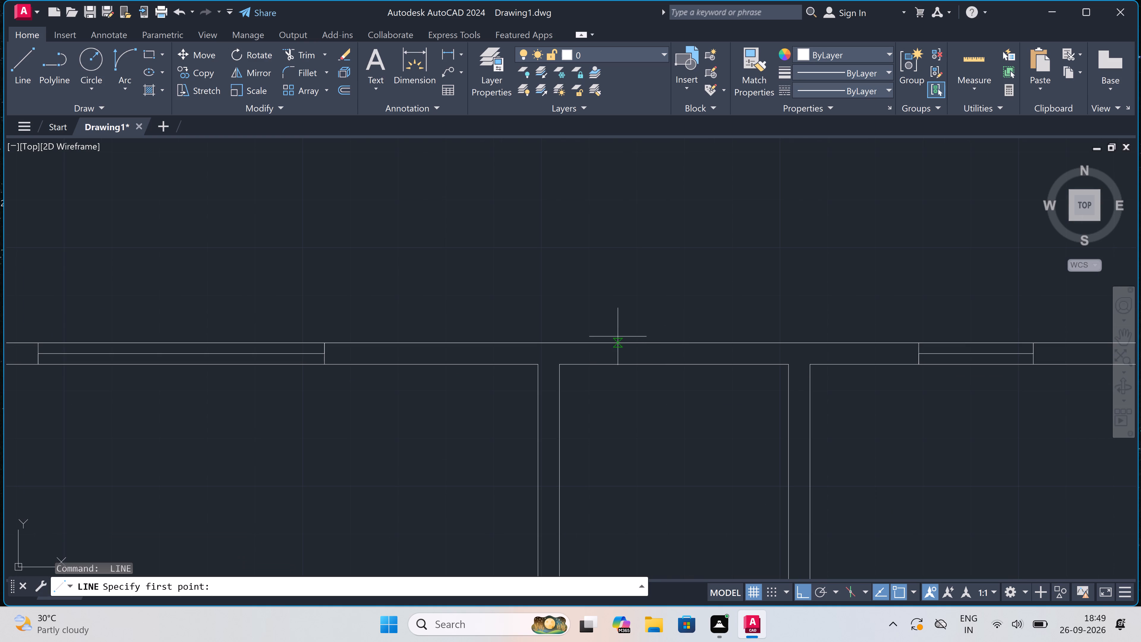
pyautogui.click(615, 345)
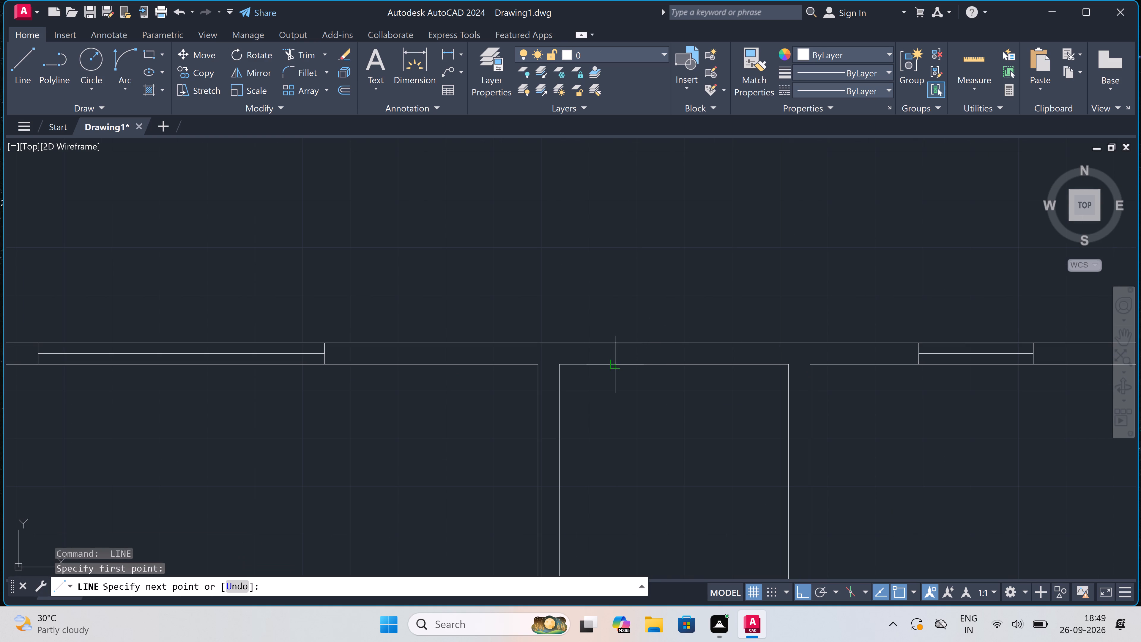
pyautogui.click(618, 363)
pyautogui.scroll(3, 617, 354)
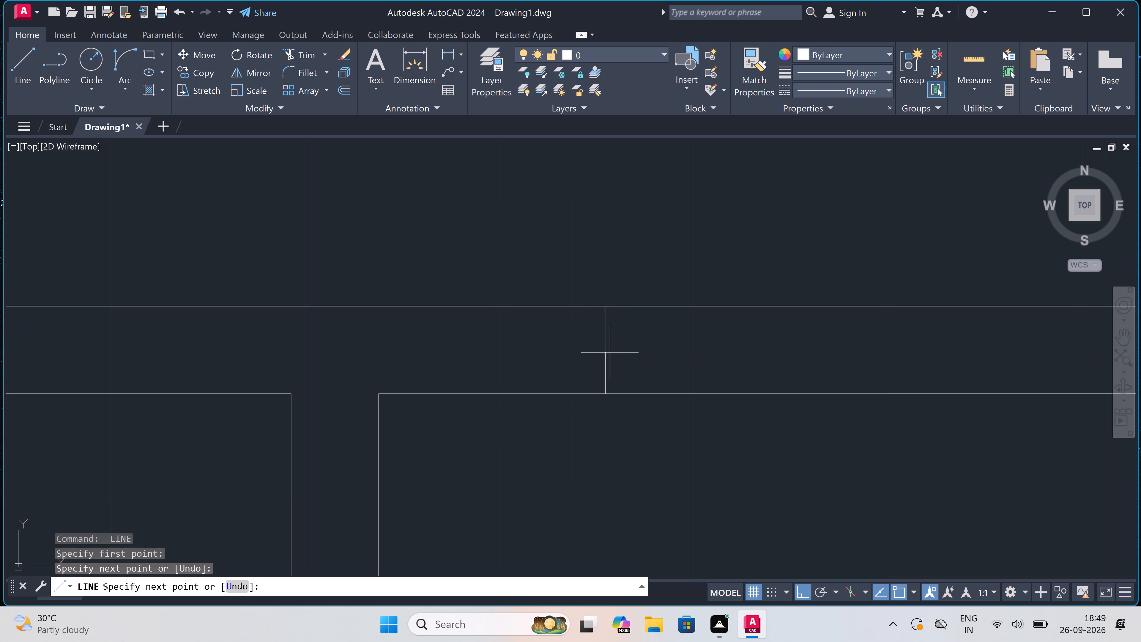
pyautogui.click(607, 353)
pyautogui.scroll(-3, 614, 348)
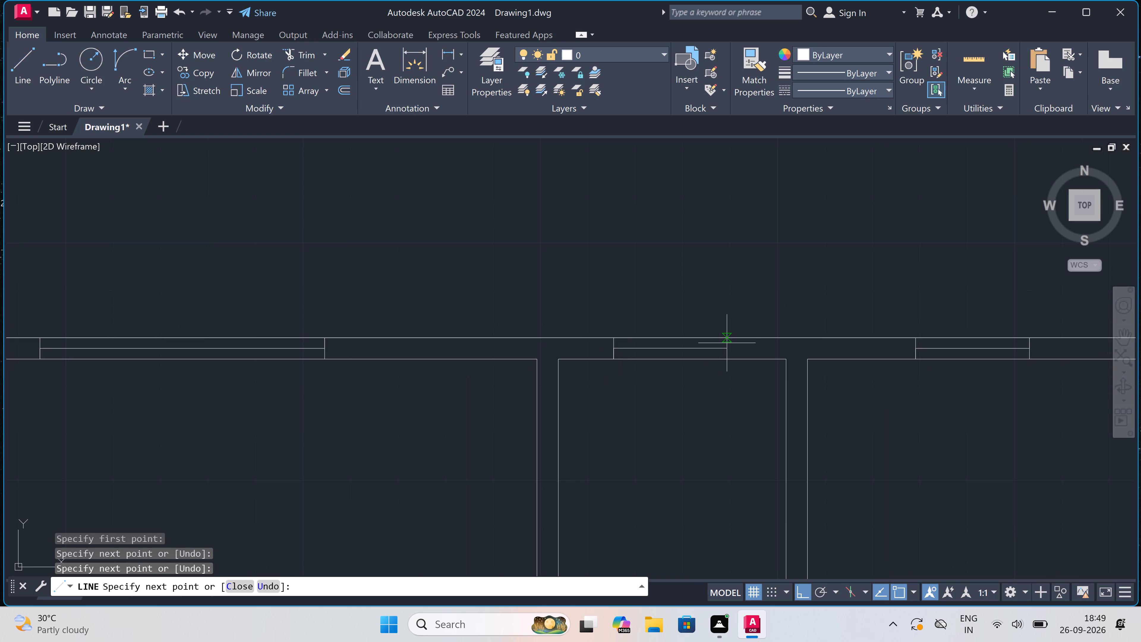
pyautogui.press('2')
pyautogui.press("'")
pyautogui.press('space')
pyautogui.scroll(2, 725, 336)
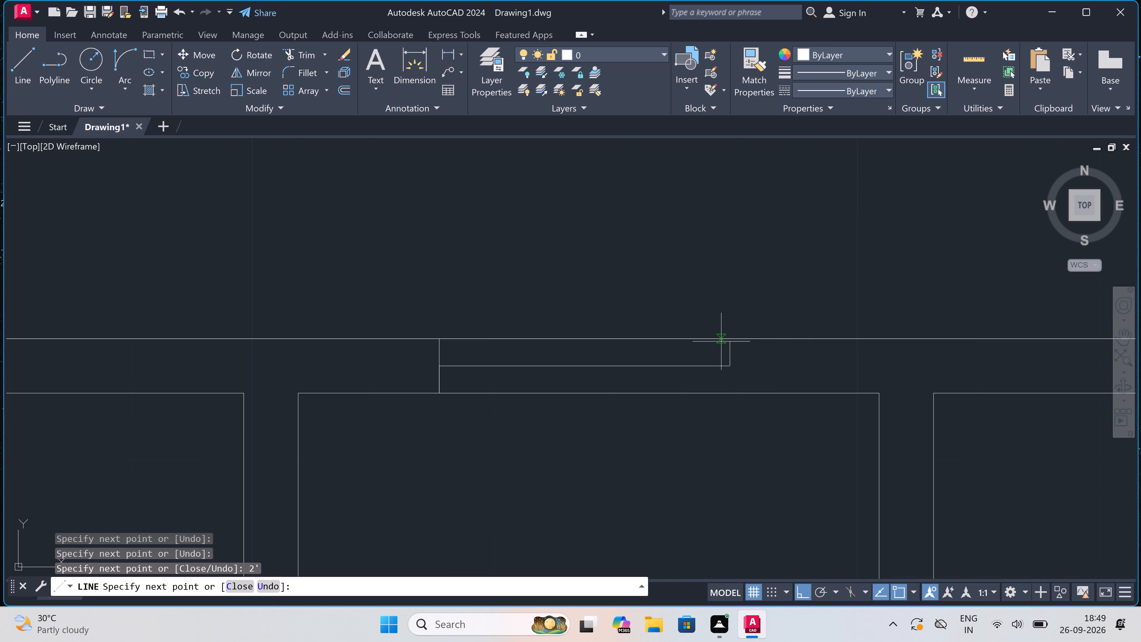
pyautogui.click(726, 340)
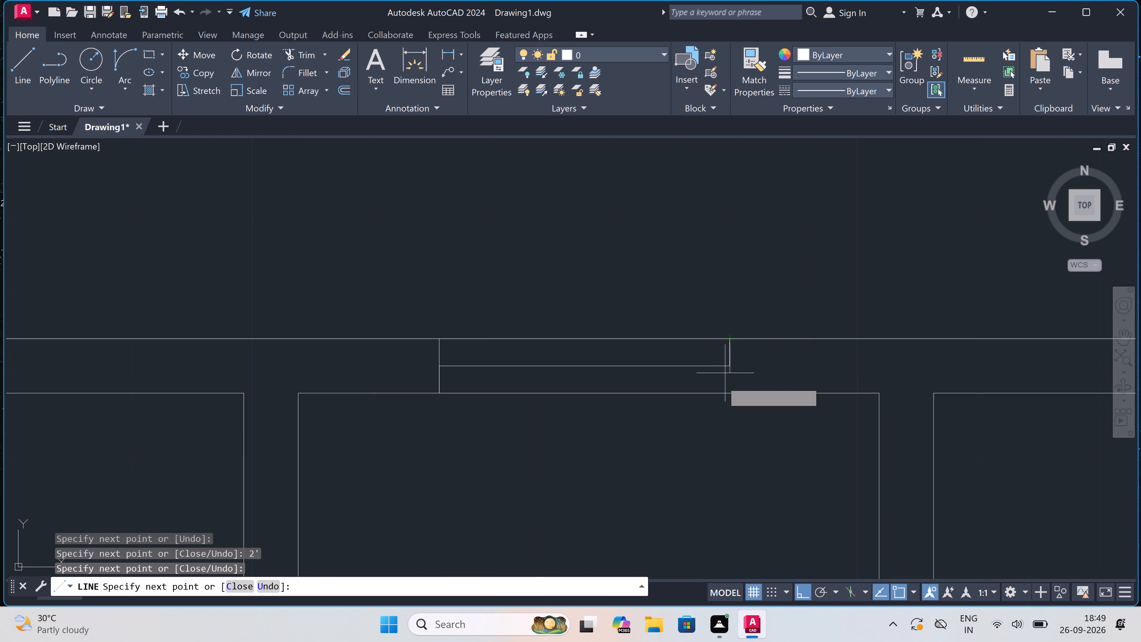
pyautogui.click(733, 391)
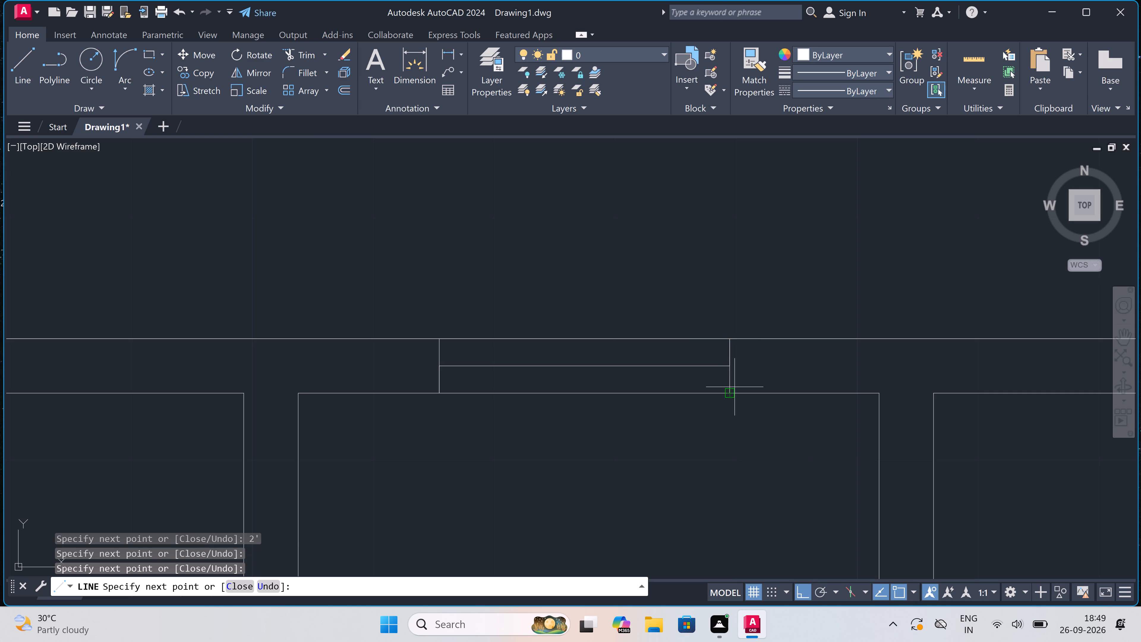
pyautogui.press('Escape')
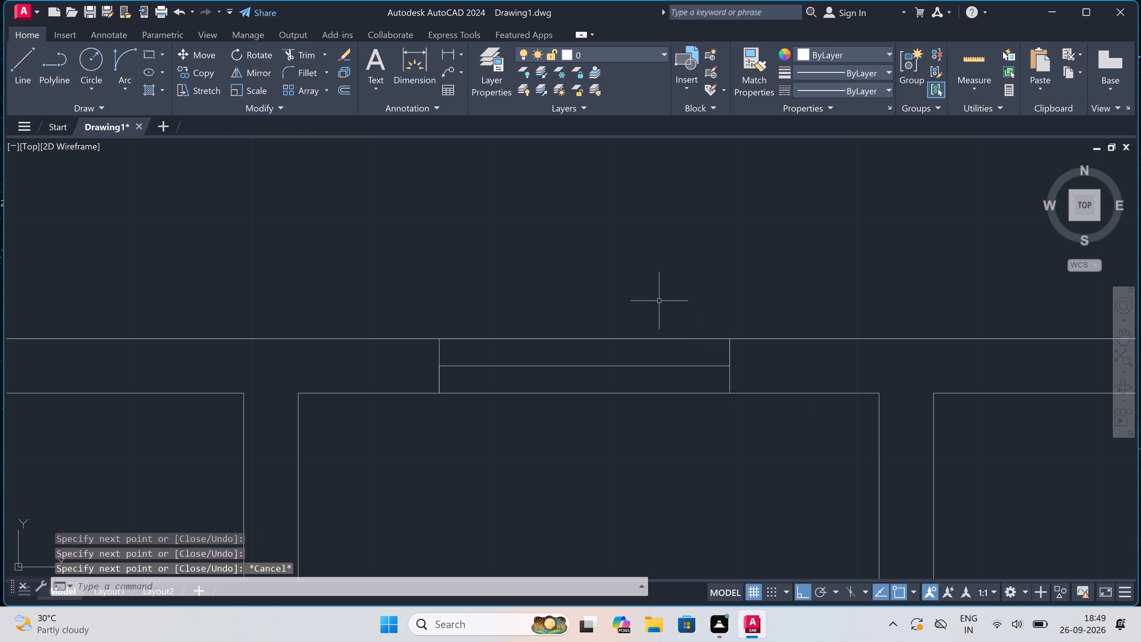
# Review the overall floor plan and the open area below the upper rooms.
pyautogui.scroll(-2, 634, 263)
pyautogui.scroll(-1, 631, 295)
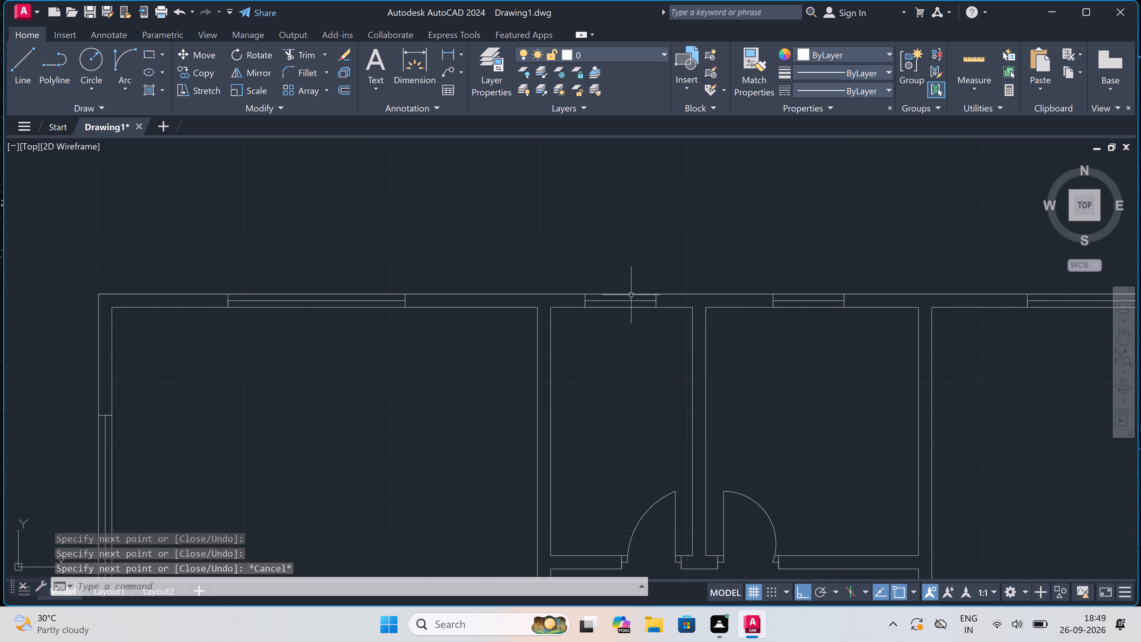
pyautogui.scroll(-3, 630, 300)
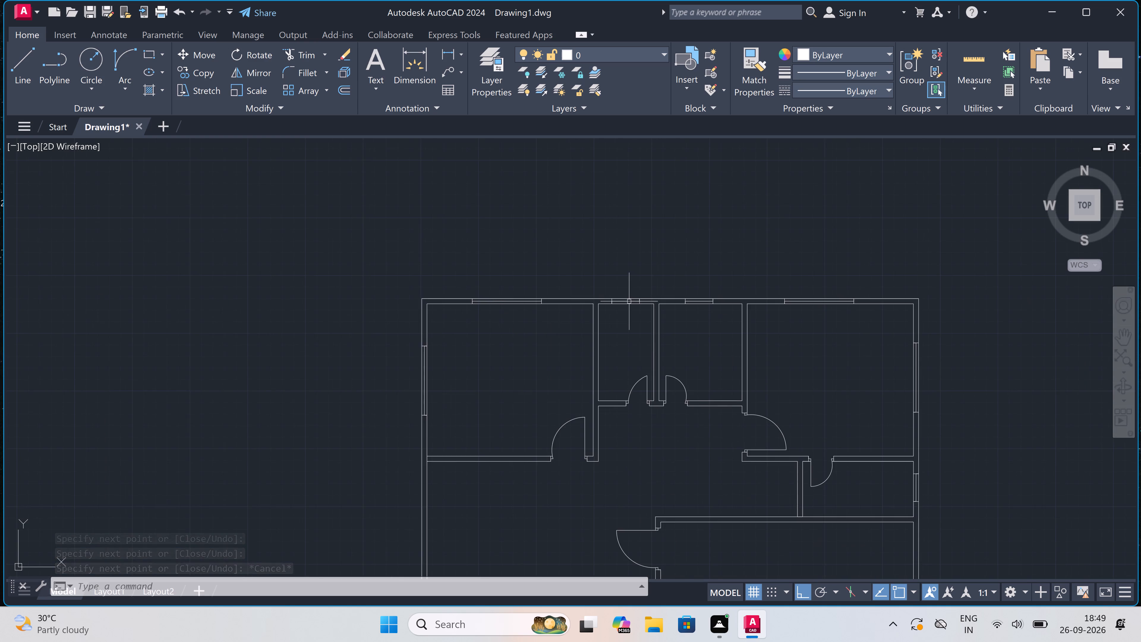
pyautogui.scroll(-1, 630, 301)
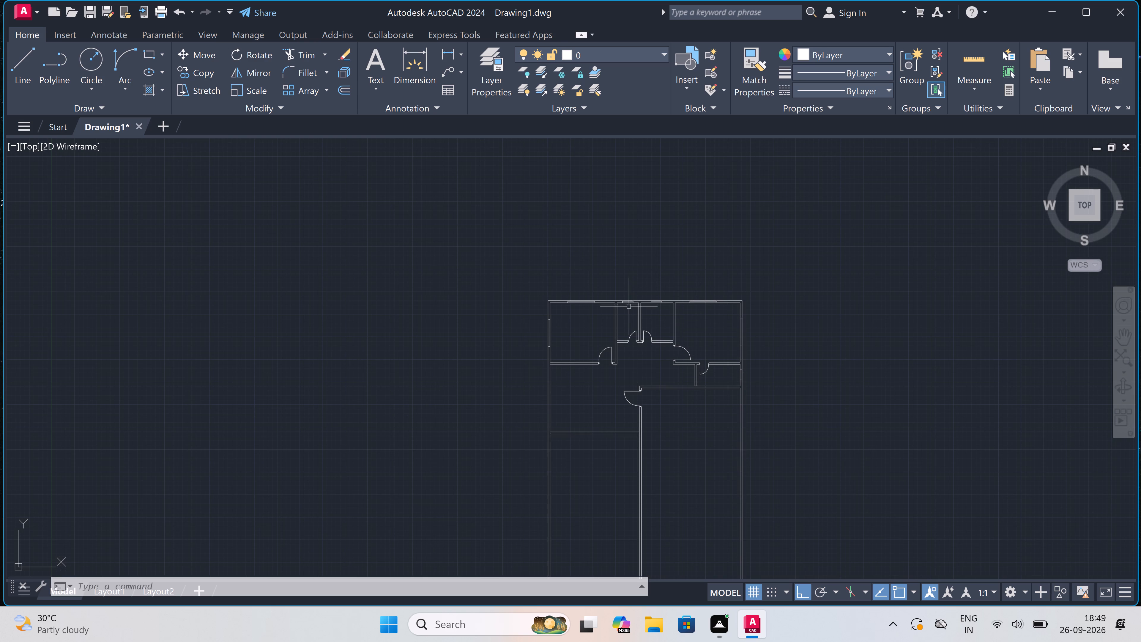
pyautogui.scroll(2, 676, 335)
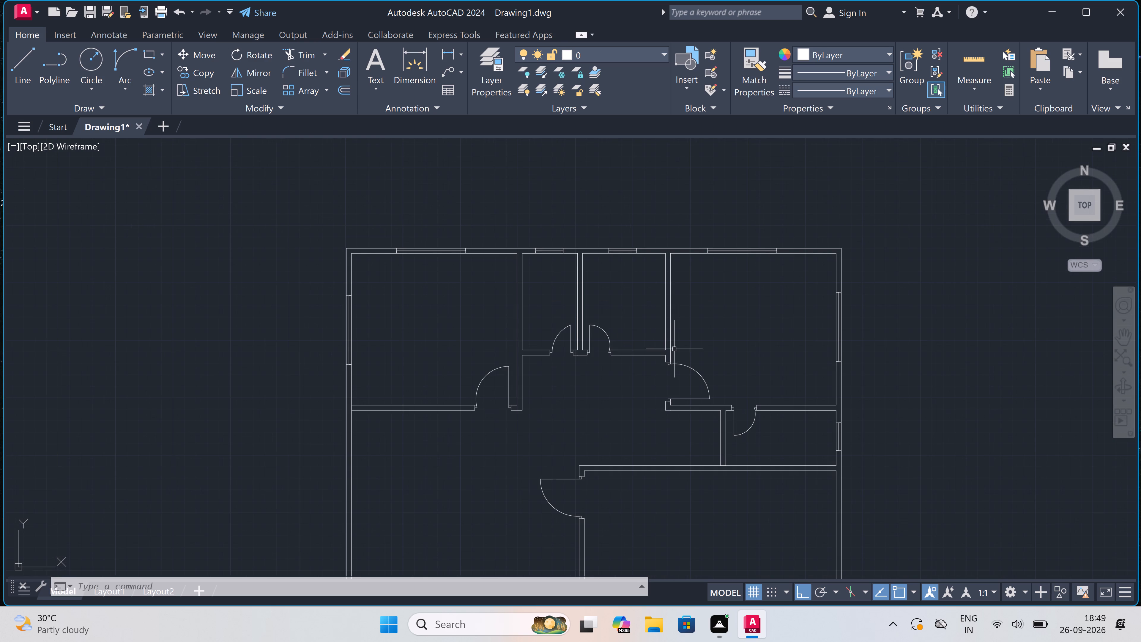
pyautogui.scroll(-3, 723, 326)
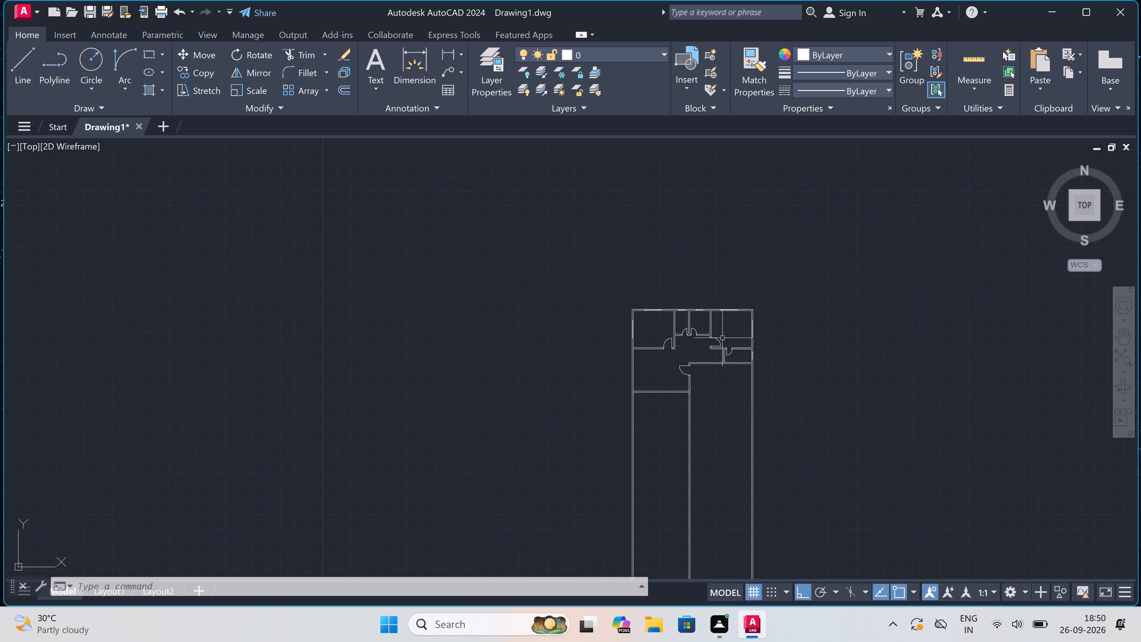
pyautogui.scroll(2, 694, 378)
pyautogui.scroll(2, 752, 363)
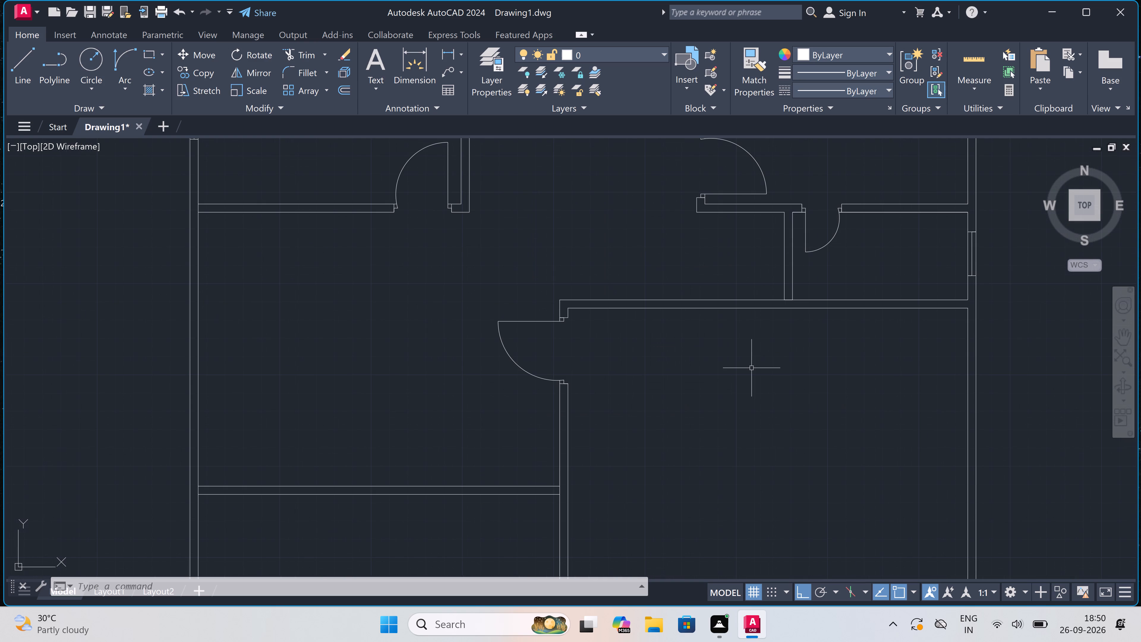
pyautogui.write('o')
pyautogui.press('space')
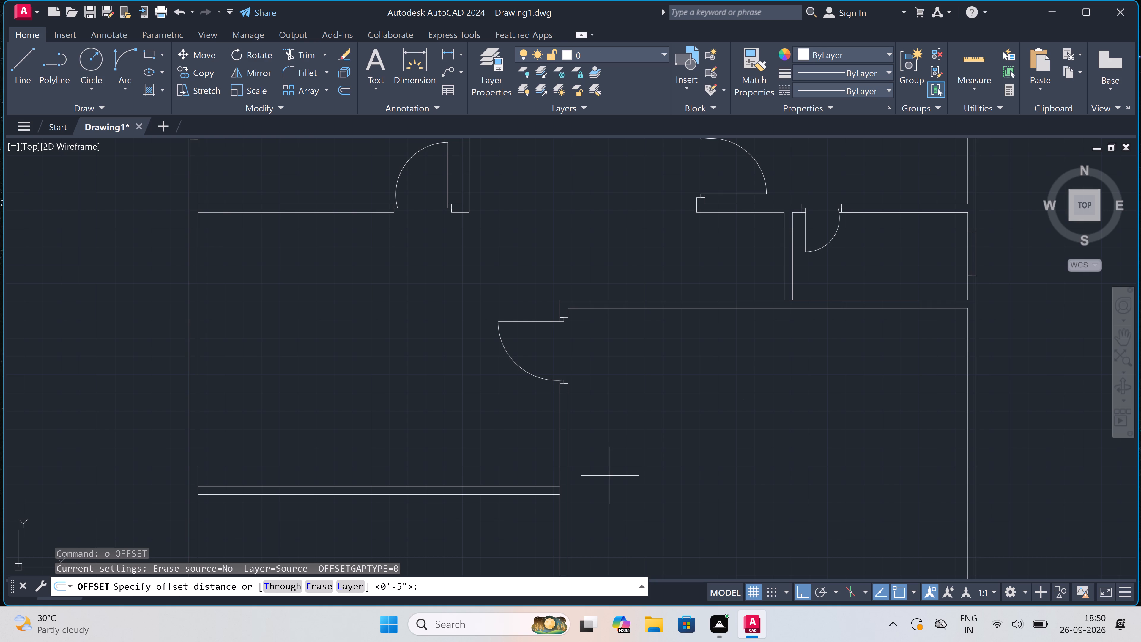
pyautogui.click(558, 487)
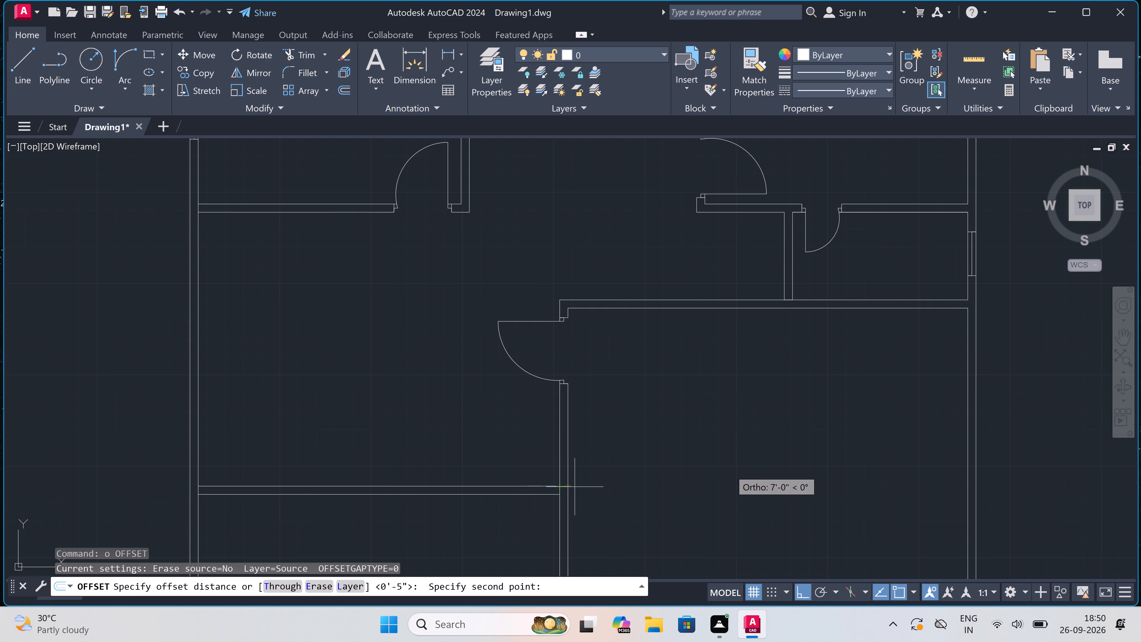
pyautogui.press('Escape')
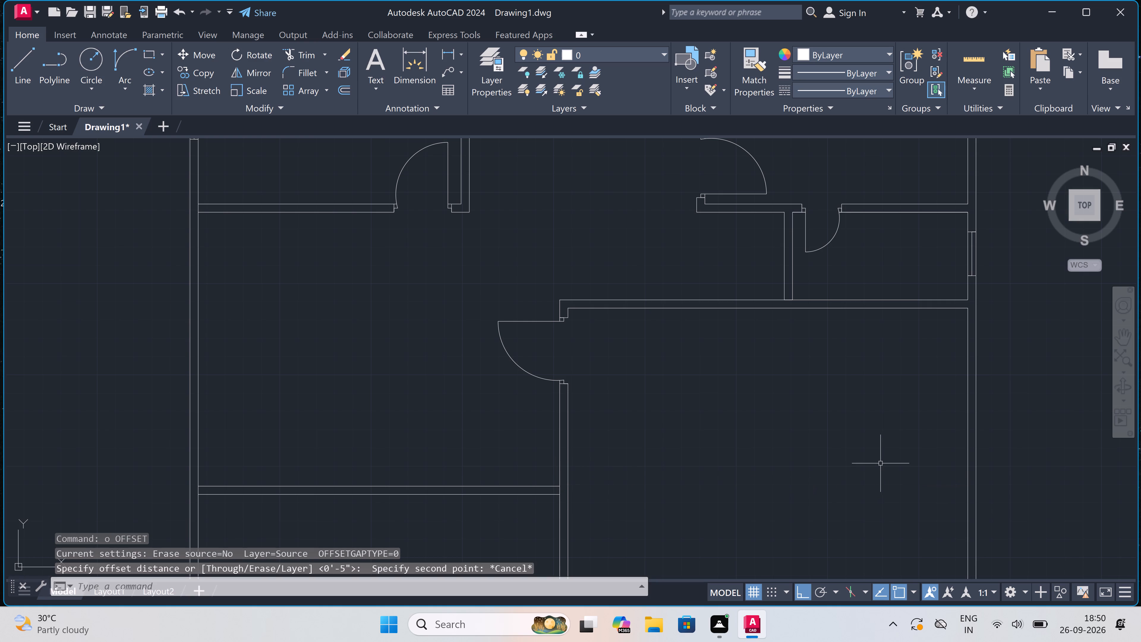
# Draw a horizontal line continuing the upper face of the lower-left cross wall across to the right outer wall's outer face.
pyautogui.press('l')
pyautogui.press('space')
pyautogui.scroll(2, 623, 523)
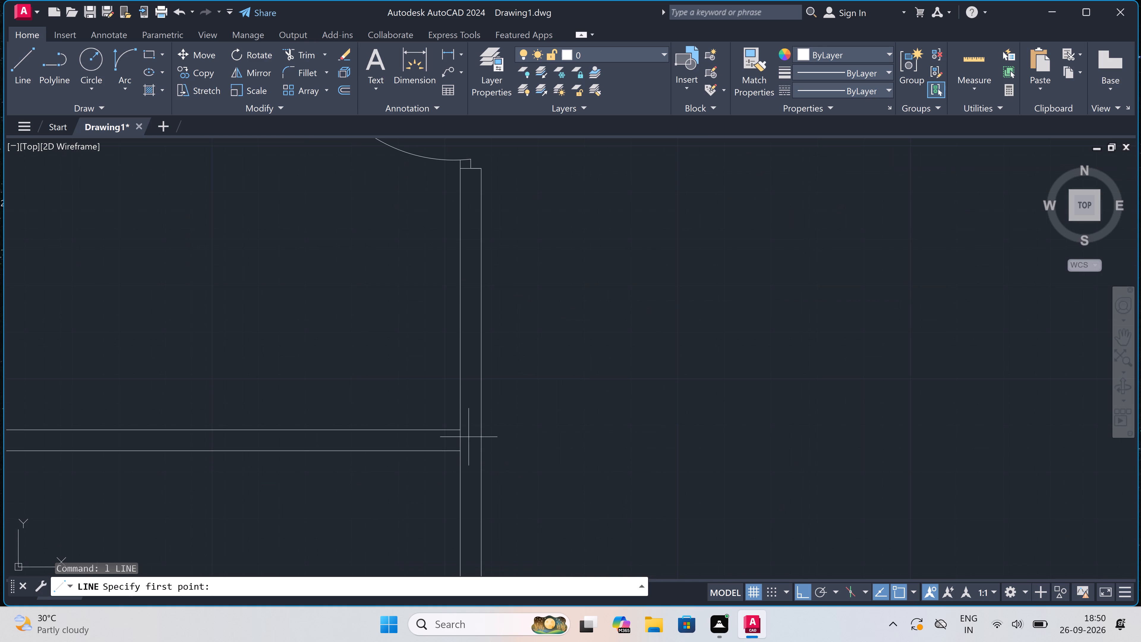
pyautogui.click(461, 432)
pyautogui.scroll(-3, 672, 437)
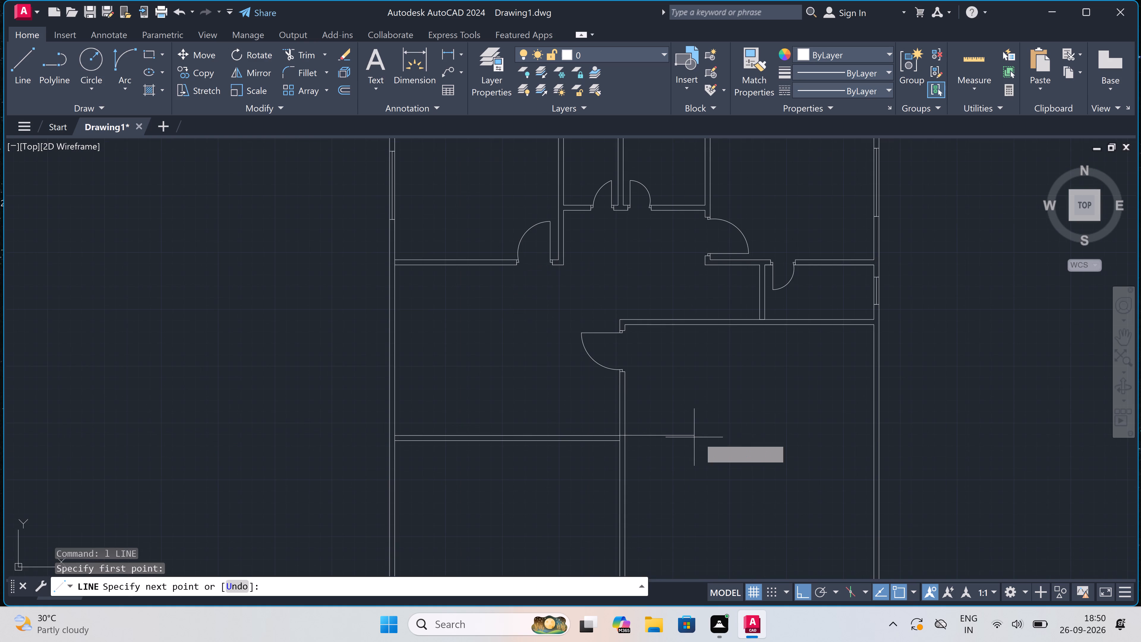
pyautogui.scroll(2, 877, 449)
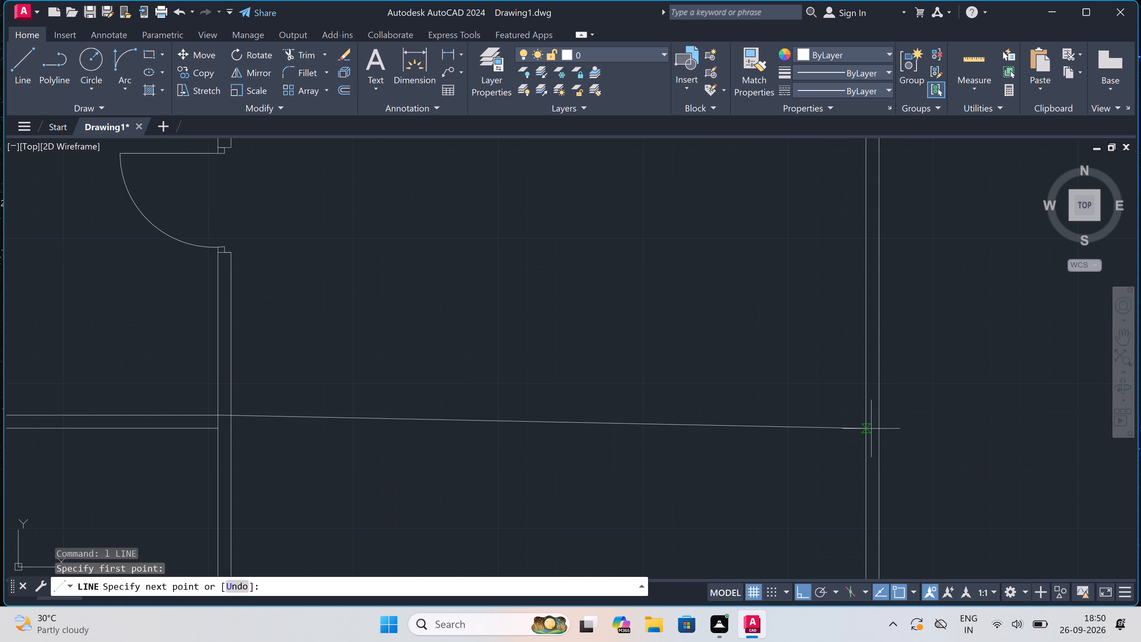
pyautogui.click(885, 415)
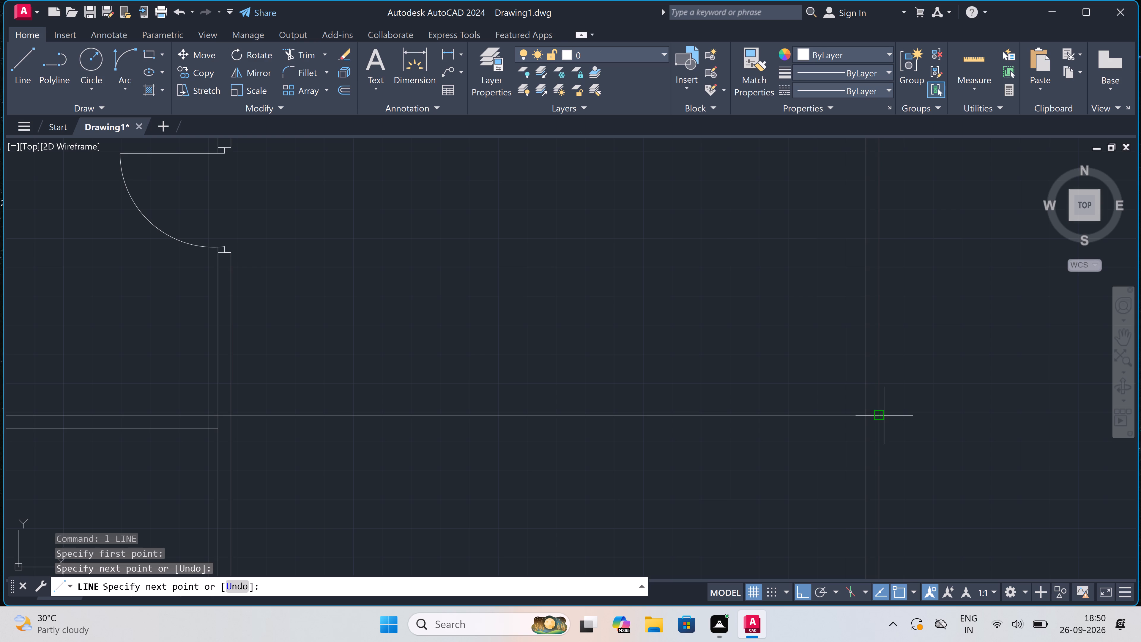
# Close the cross wall's end 4.5" downward at the right outer wall and draw its lower face back to the central partition.
pyautogui.write('4.5"')
pyautogui.press('space')
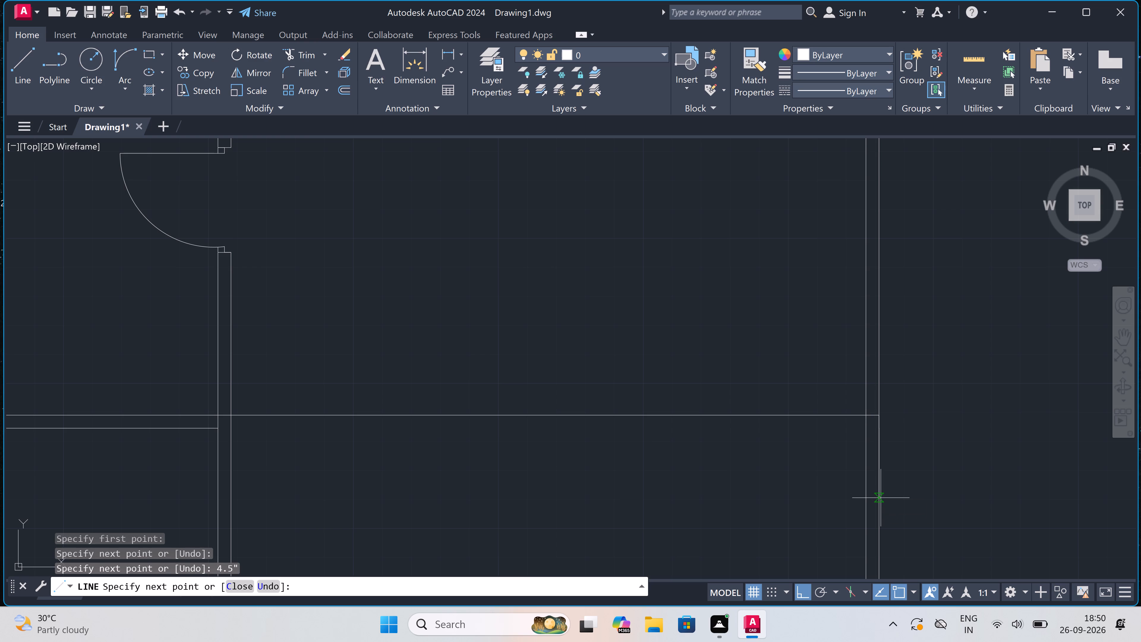
pyautogui.scroll(2, 139, 413)
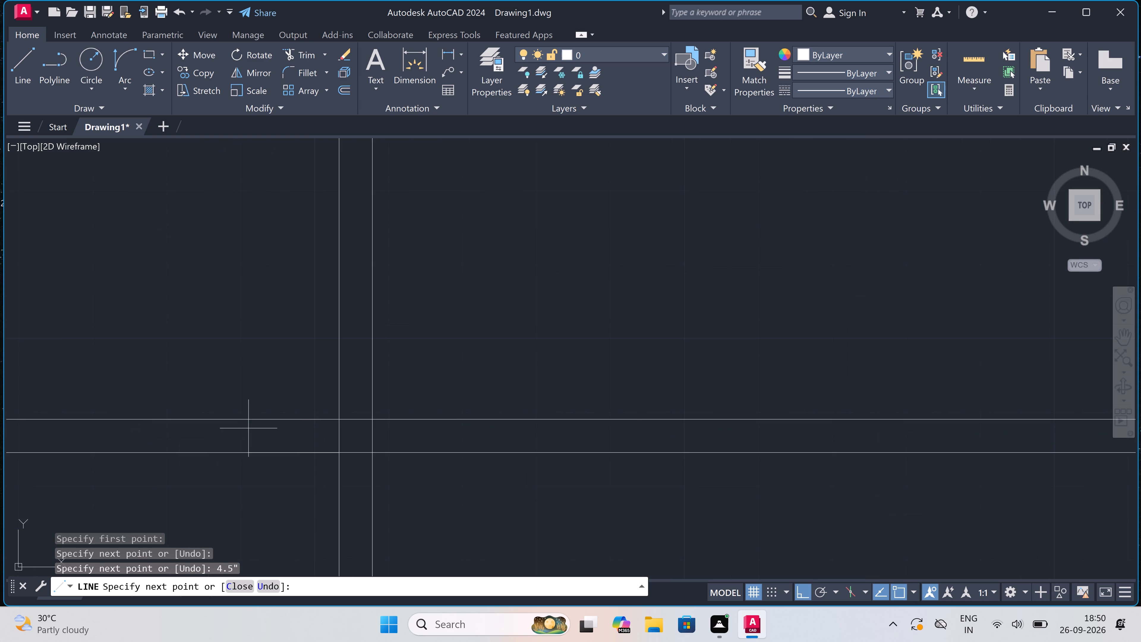
pyautogui.click(335, 451)
pyautogui.press('Escape')
# Trim away both faces of the central partition below the new cross wall.
pyautogui.press('t')
pyautogui.press('r')
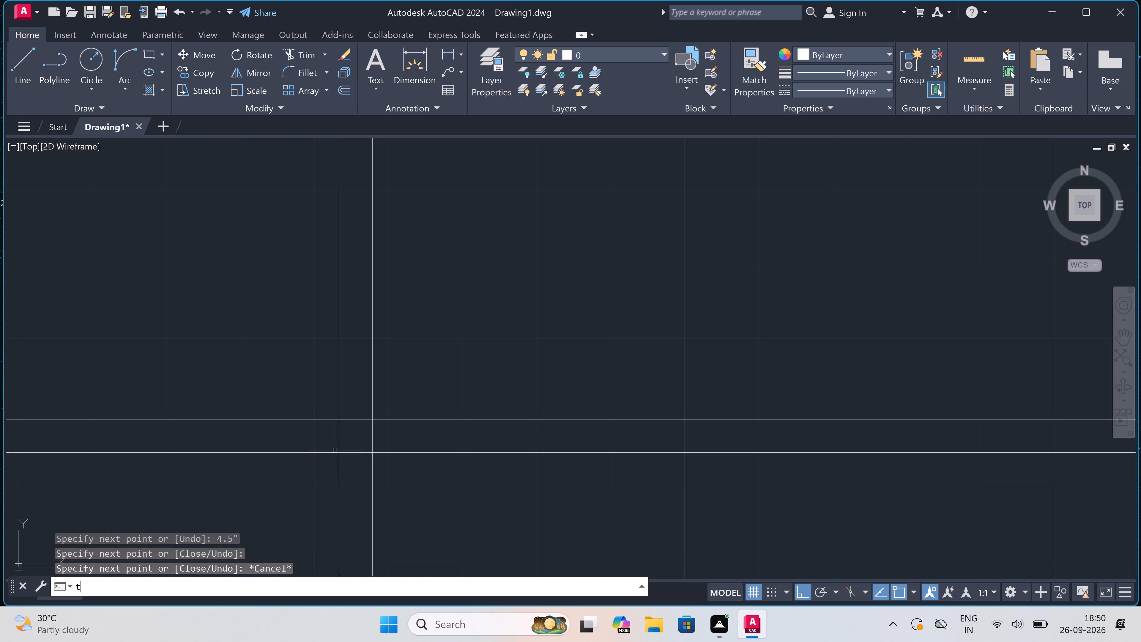
pyautogui.press('space')
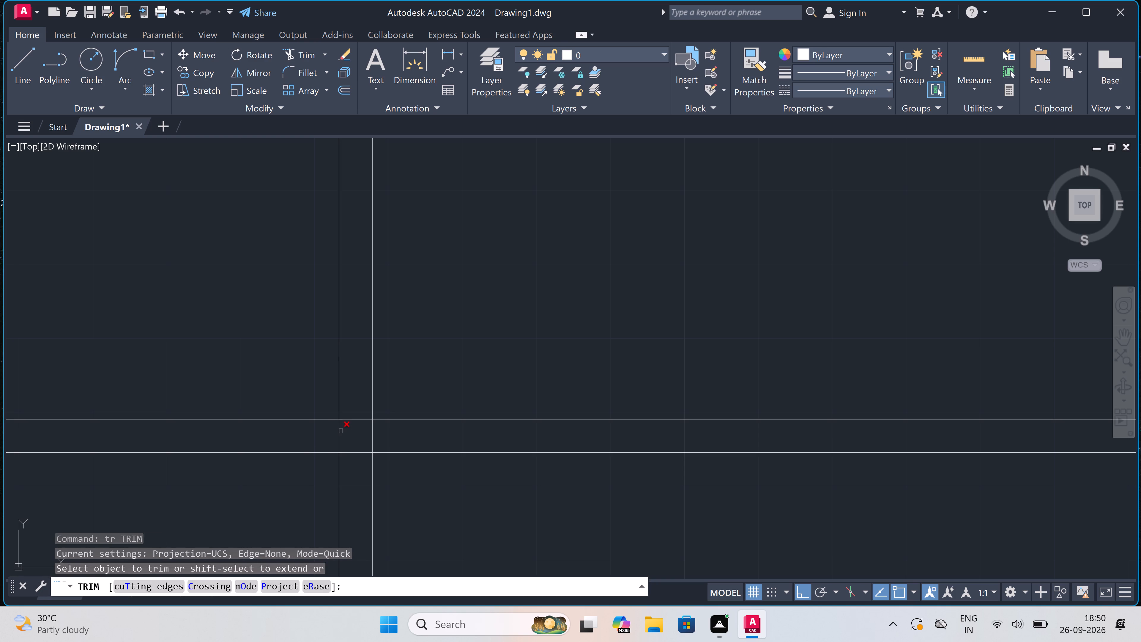
pyautogui.scroll(-6, 466, 389)
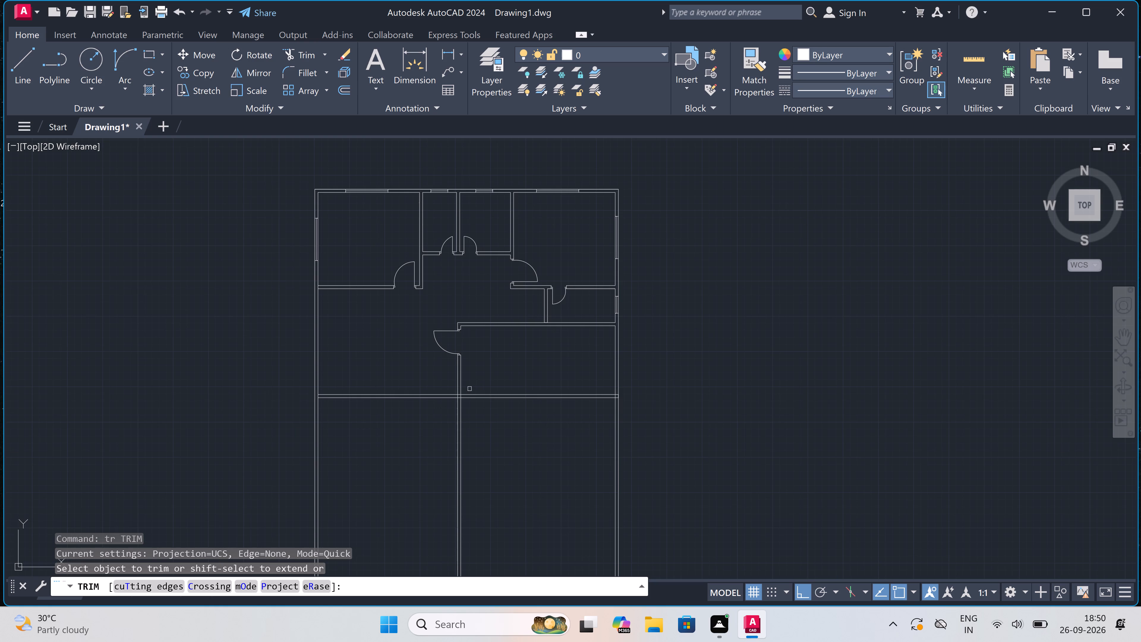
pyautogui.click(464, 429)
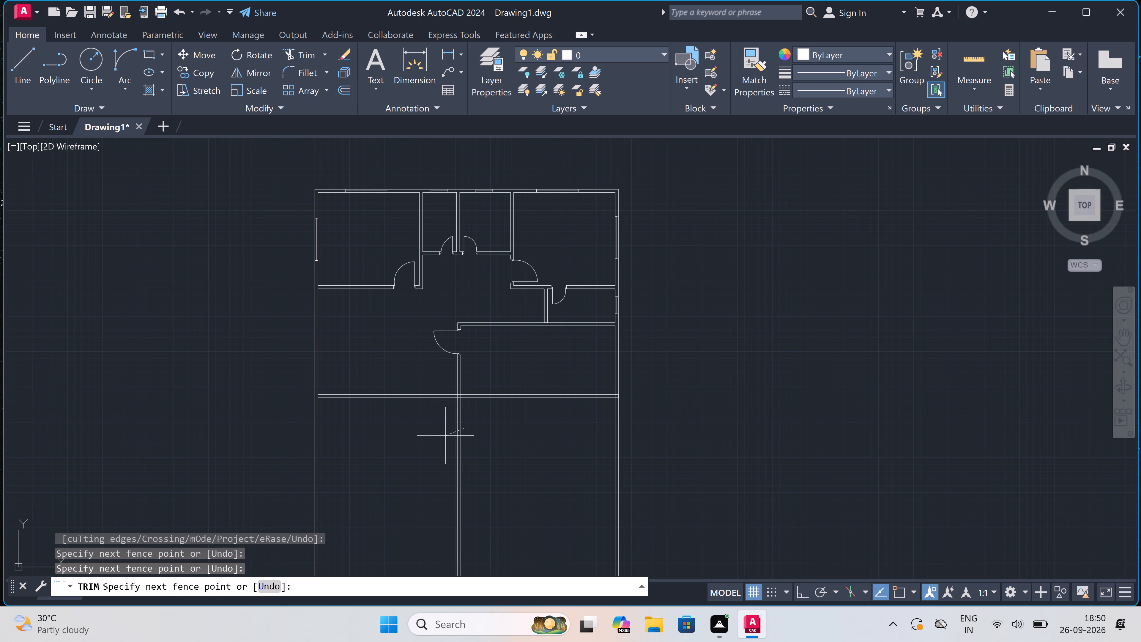
pyautogui.click(445, 436)
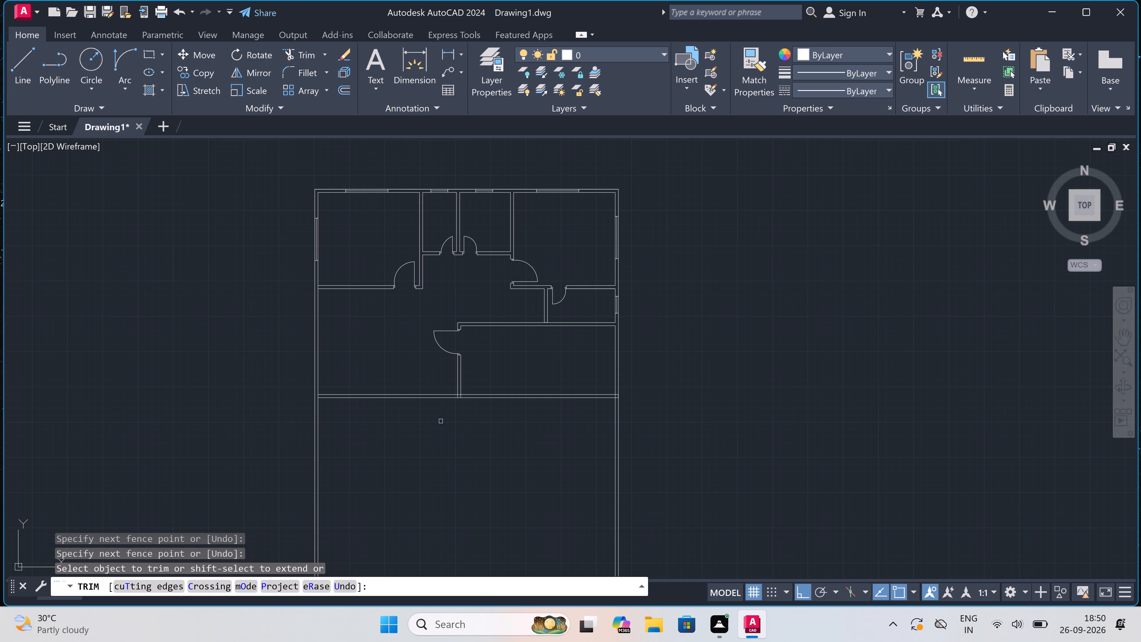
# Trim the partition stubs and the upper face segment so the central partition opens into the cross wall.
pyautogui.scroll(3, 469, 381)
pyautogui.scroll(1, 397, 432)
pyautogui.doubleClick(398, 441)
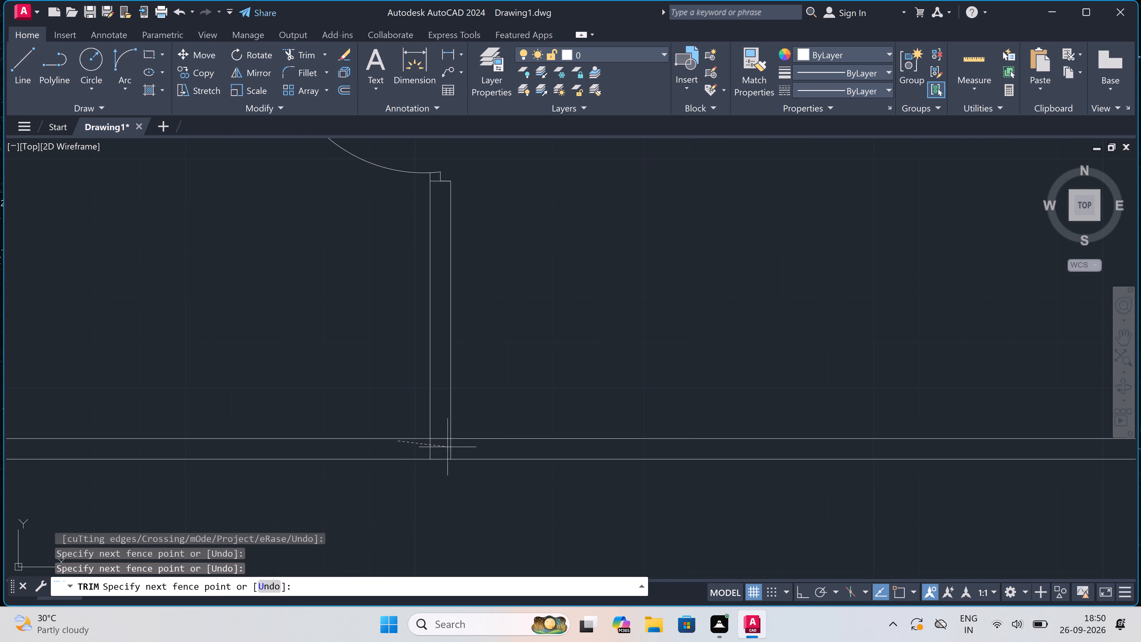
pyautogui.click(453, 447)
pyautogui.click(437, 449)
pyautogui.doubleClick(439, 428)
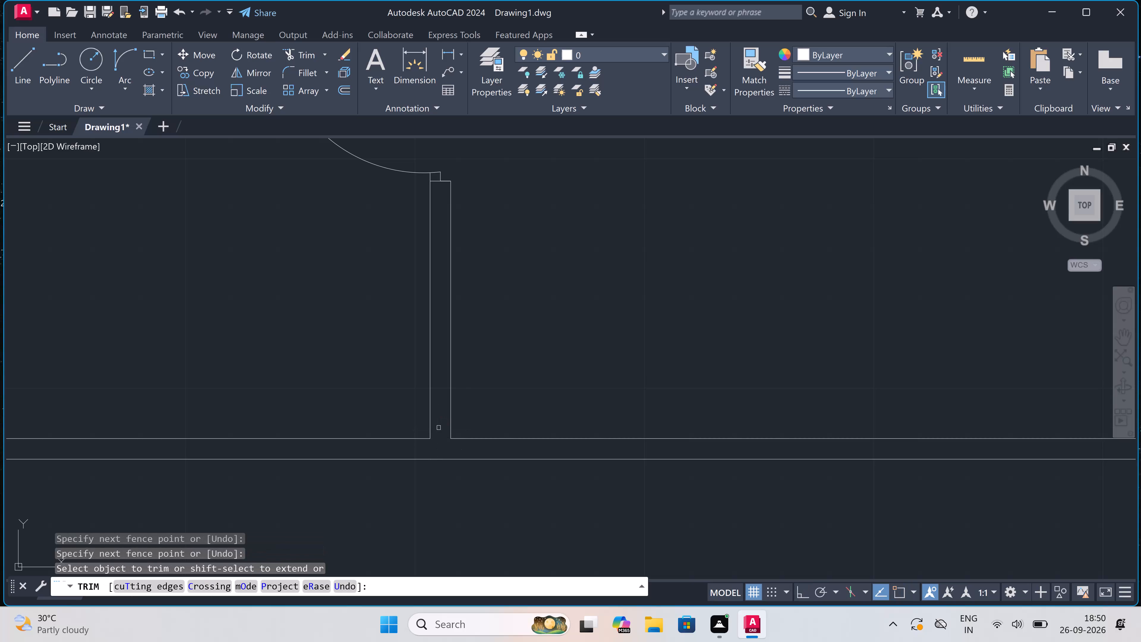
# Trim the left outer wall's inner face between the two cross wall lines to open the junction.
pyautogui.scroll(-4, 439, 428)
pyautogui.scroll(-3, 456, 450)
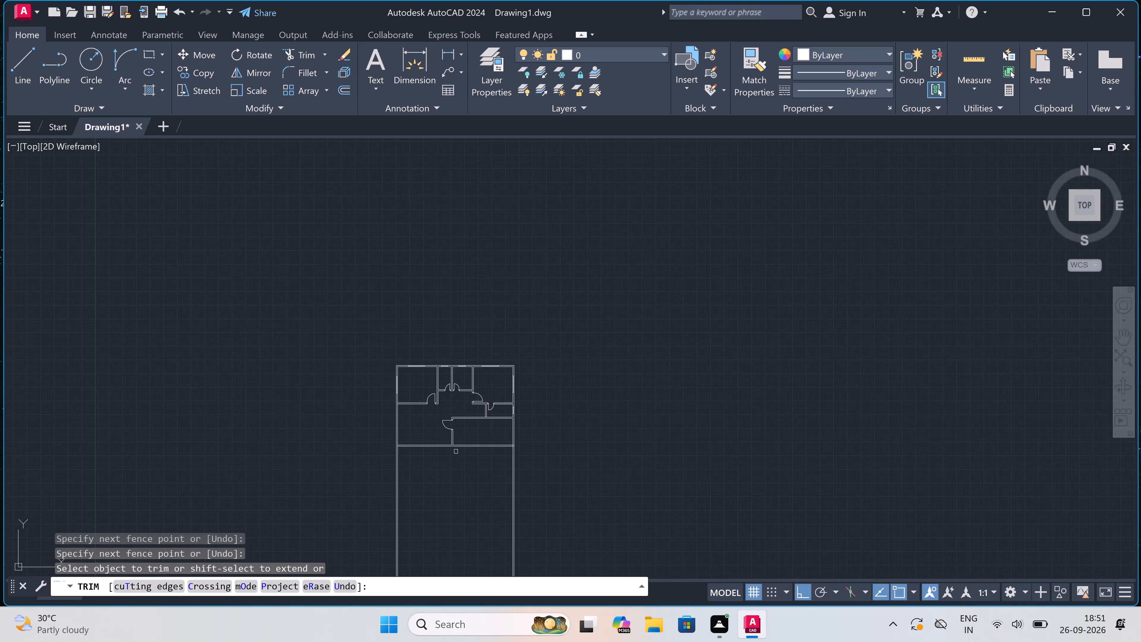
pyautogui.scroll(3, 380, 445)
pyautogui.scroll(1, 437, 440)
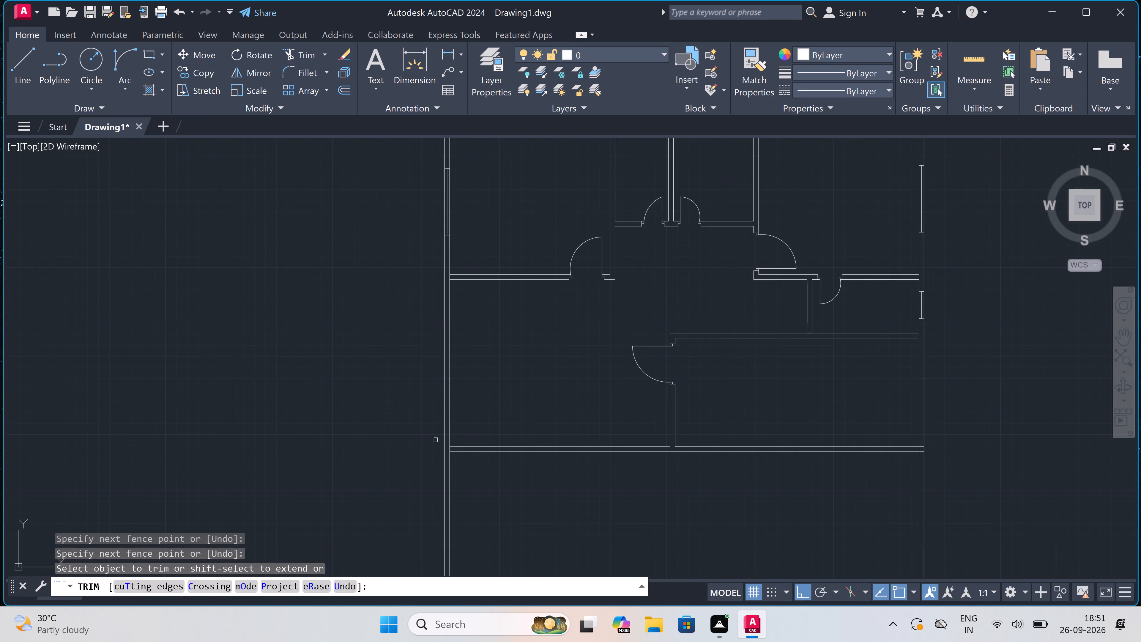
pyautogui.scroll(1, 437, 440)
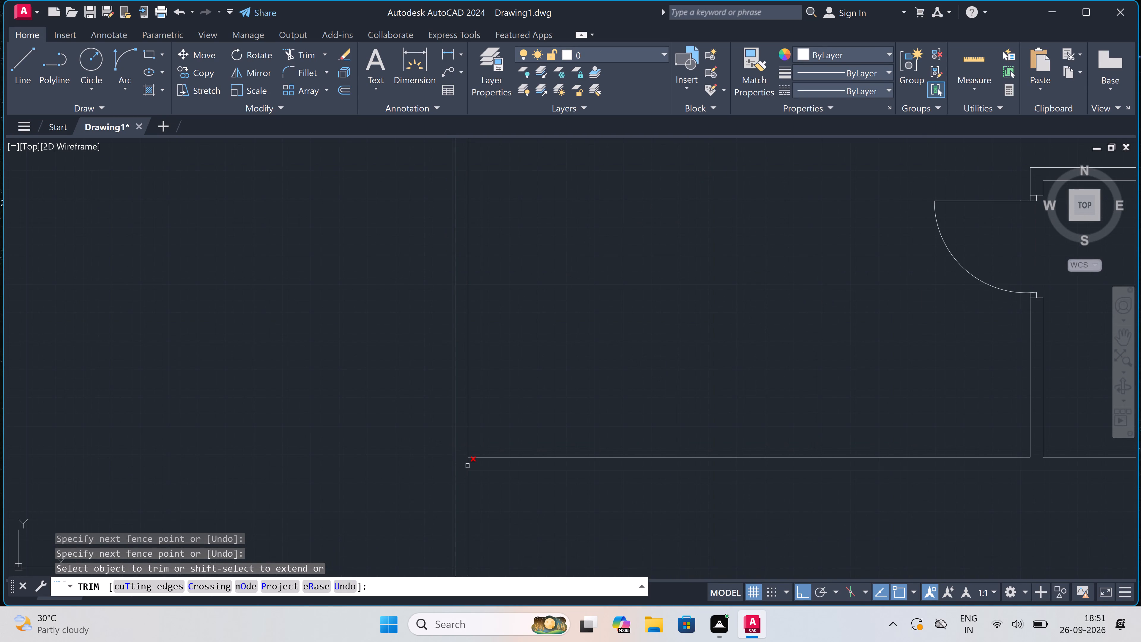
pyautogui.click(467, 465)
# Trim the cross wall lines back to the right outer wall's inner face and remove the inner face segment between them.
pyautogui.scroll(-3, 467, 465)
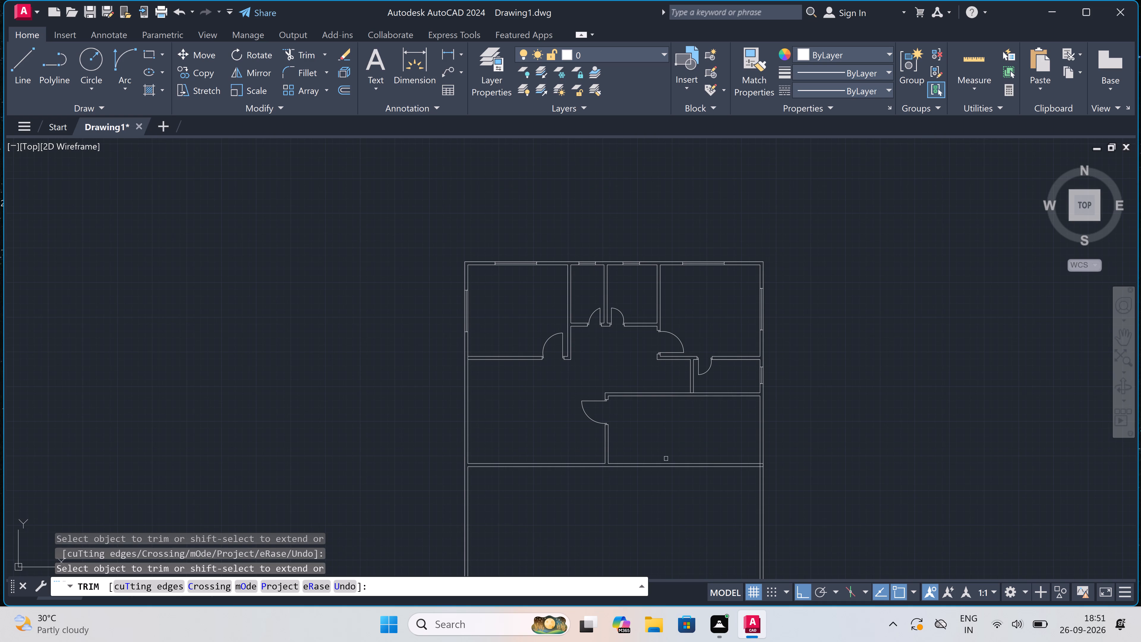
pyautogui.scroll(3, 756, 475)
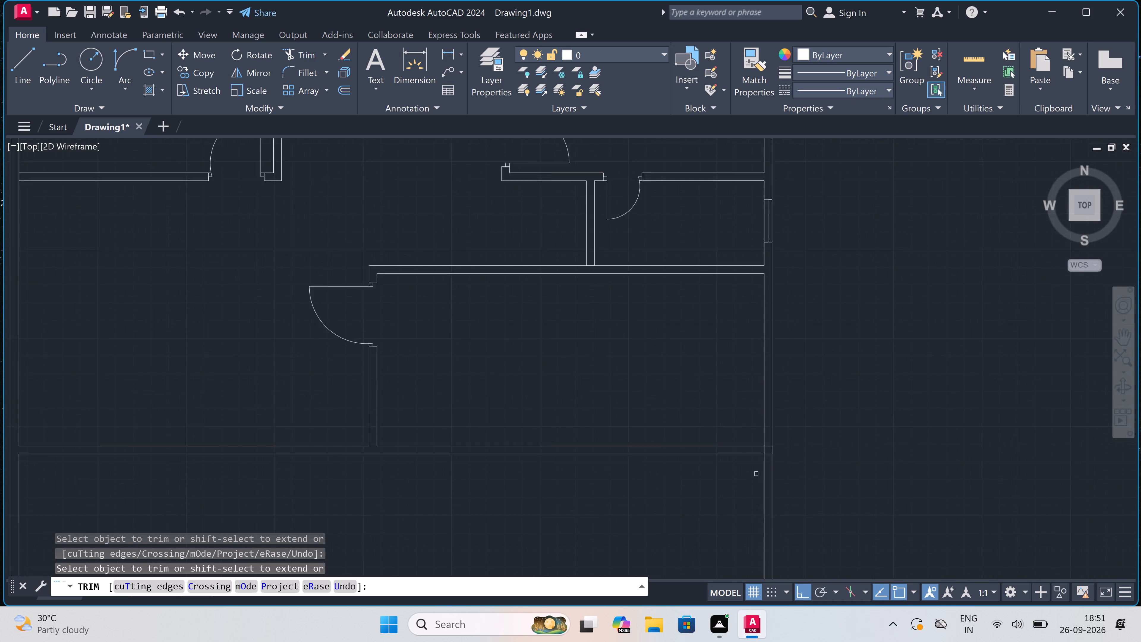
pyautogui.scroll(2, 779, 445)
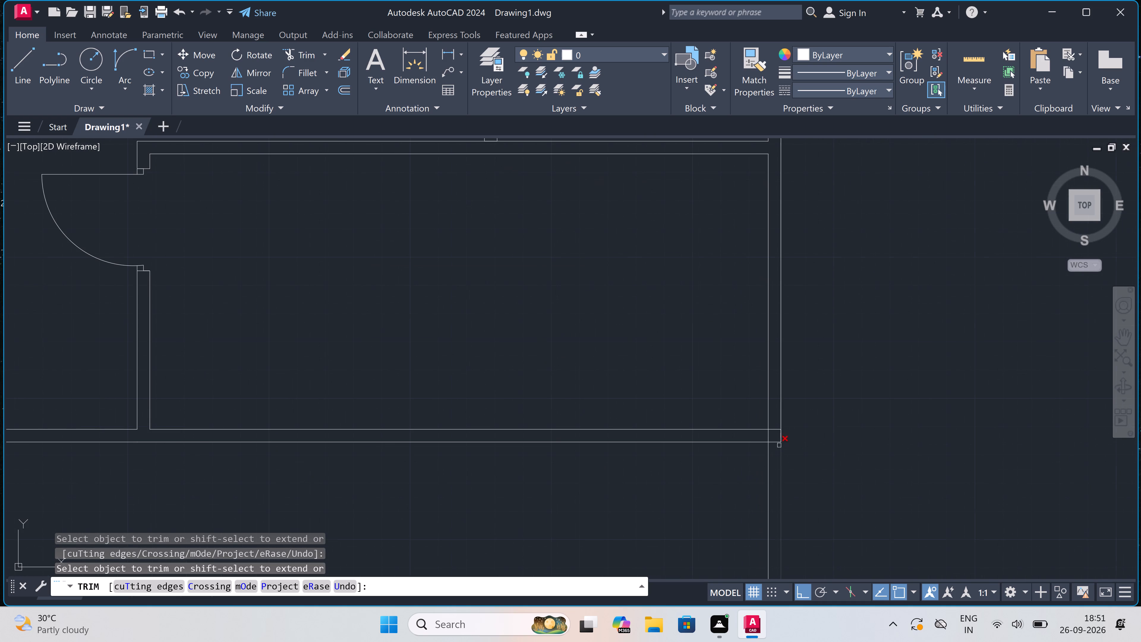
pyautogui.doubleClick(756, 443)
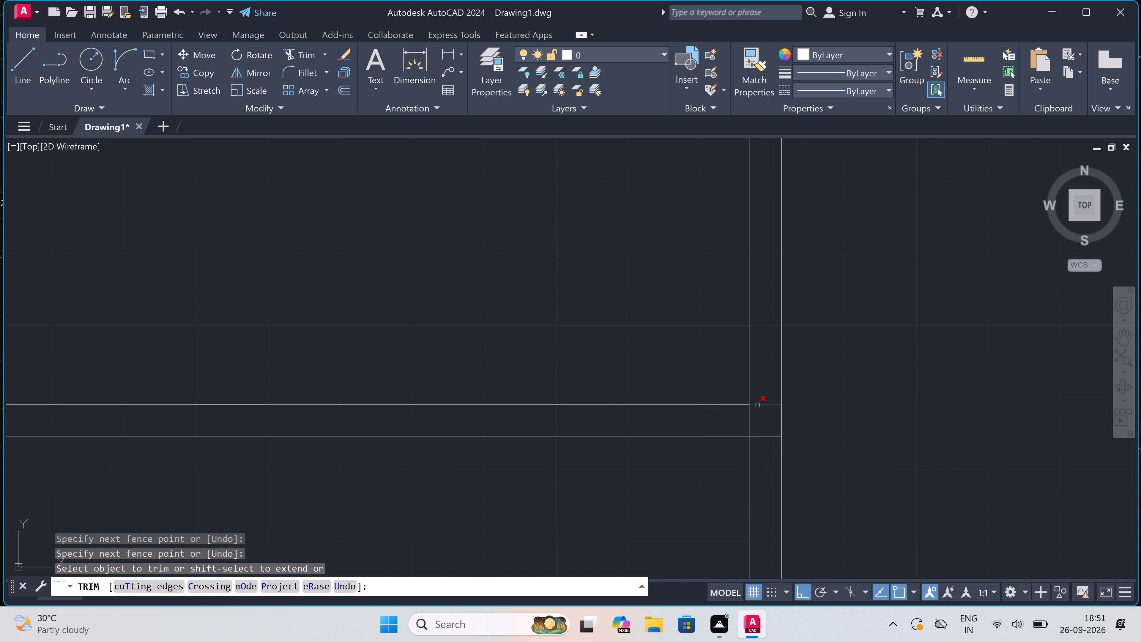
pyautogui.click(758, 402)
pyautogui.doubleClick(763, 437)
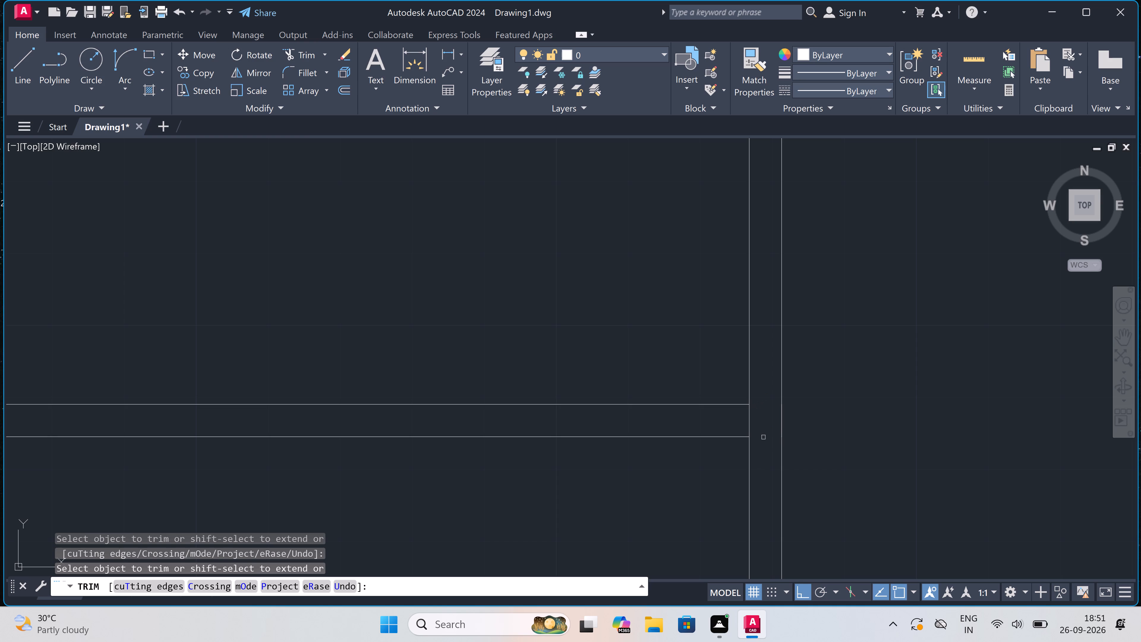
pyautogui.click(759, 426)
pyautogui.click(747, 429)
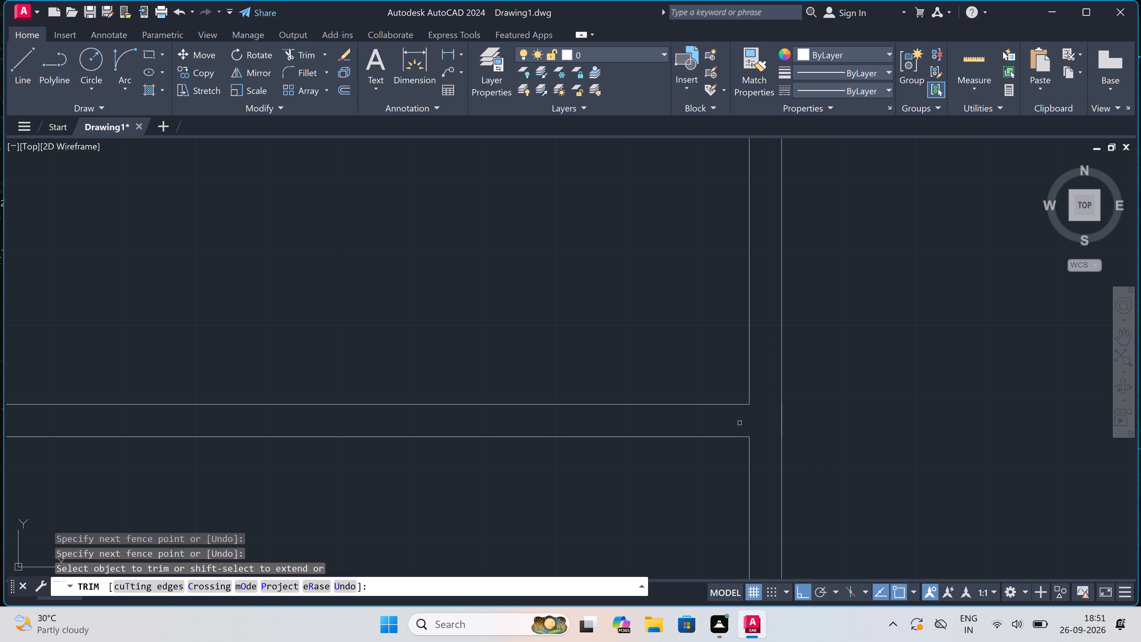
pyautogui.scroll(-7, 729, 415)
pyautogui.scroll(2, 625, 427)
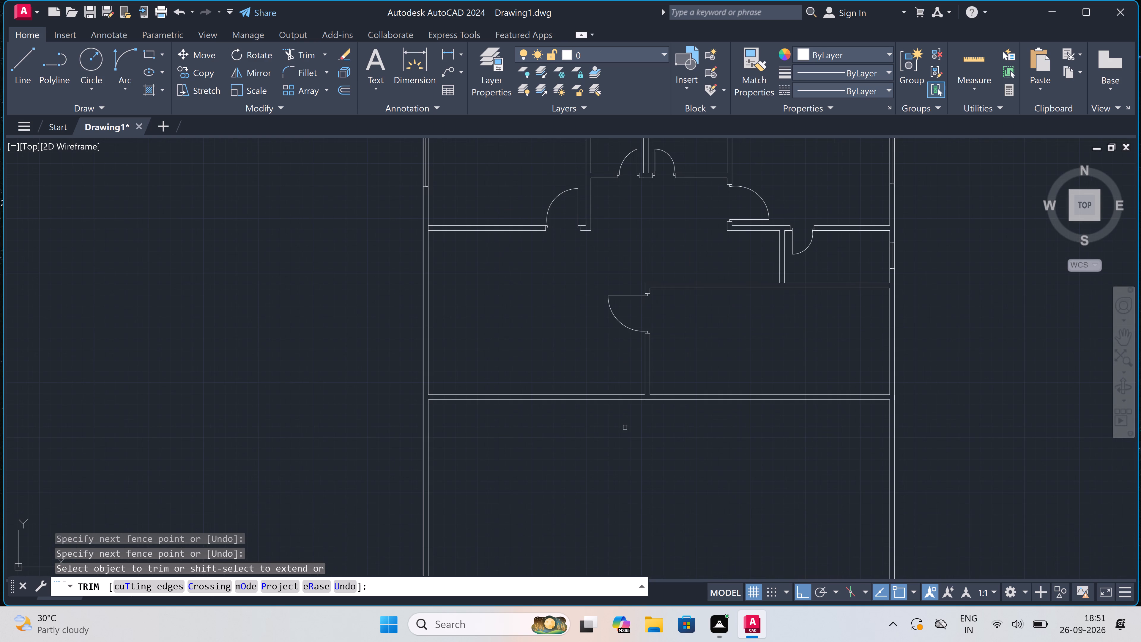
pyautogui.press('Escape')
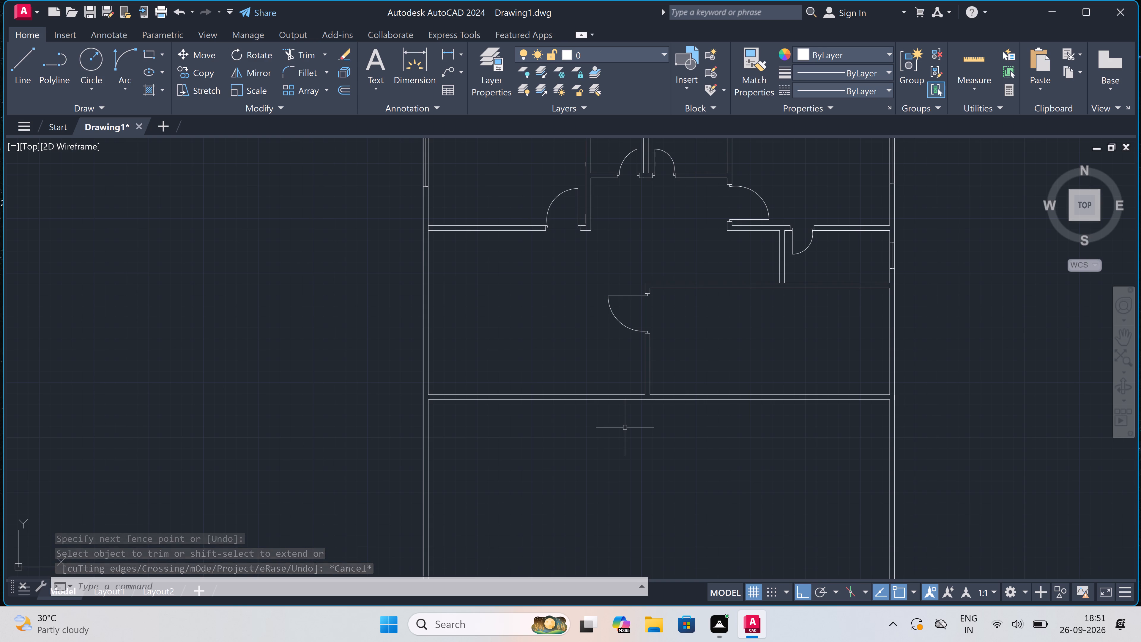
# Offset the left outer wall's inner face 10'6" inward in the open area below the cross wall.
pyautogui.write('o')
pyautogui.press('space')
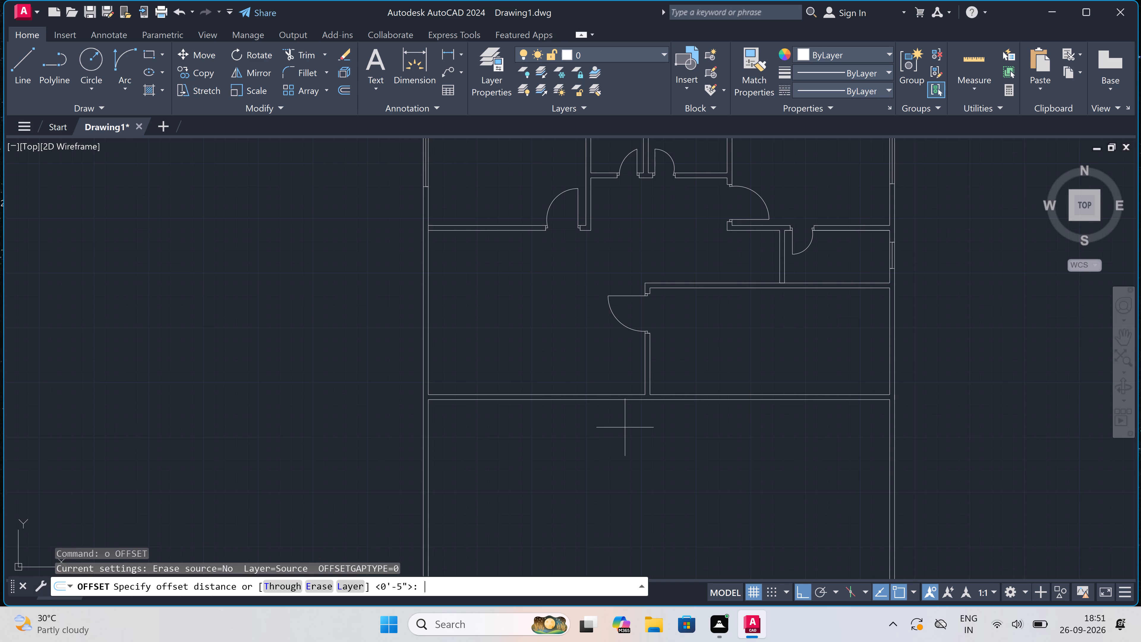
pyautogui.scroll(-1, 609, 406)
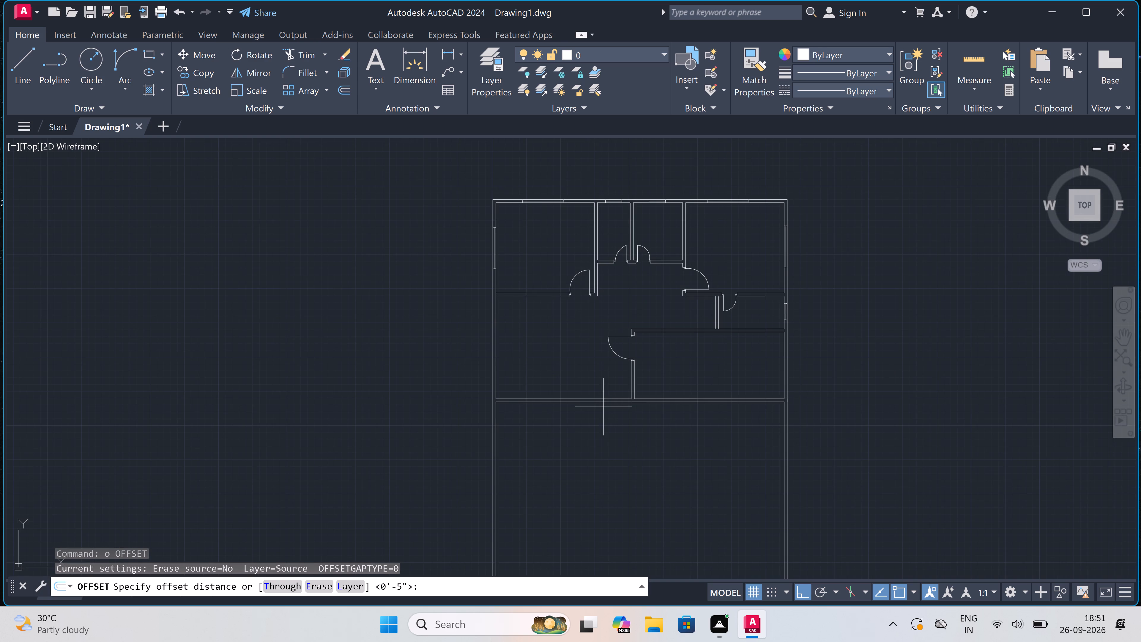
pyautogui.scroll(2, 493, 411)
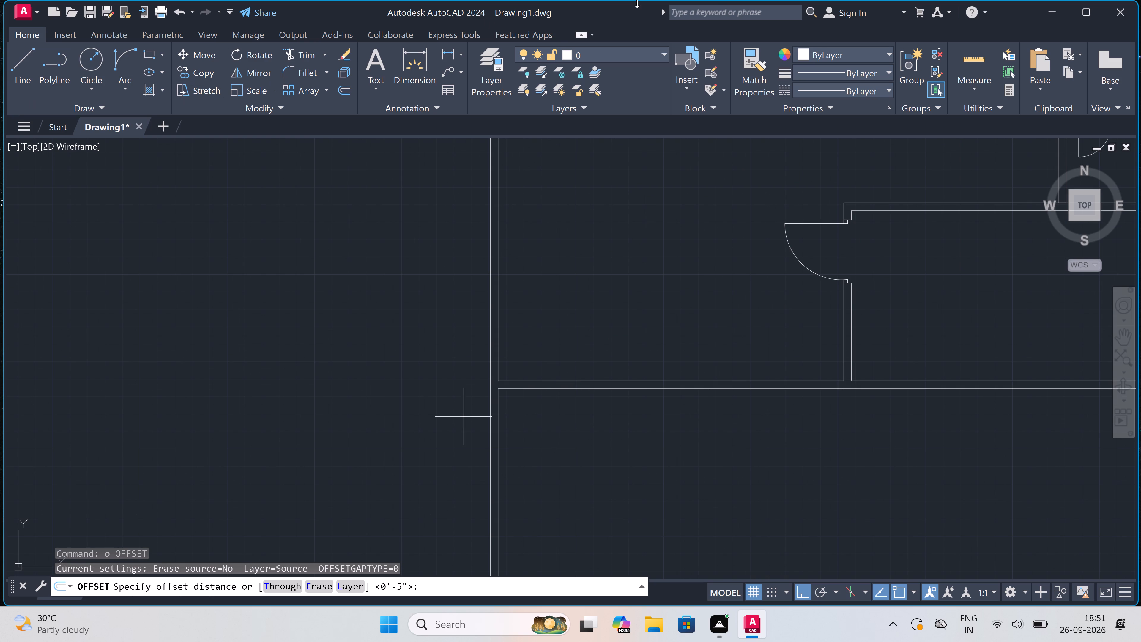
pyautogui.scroll(-3, 644, 160)
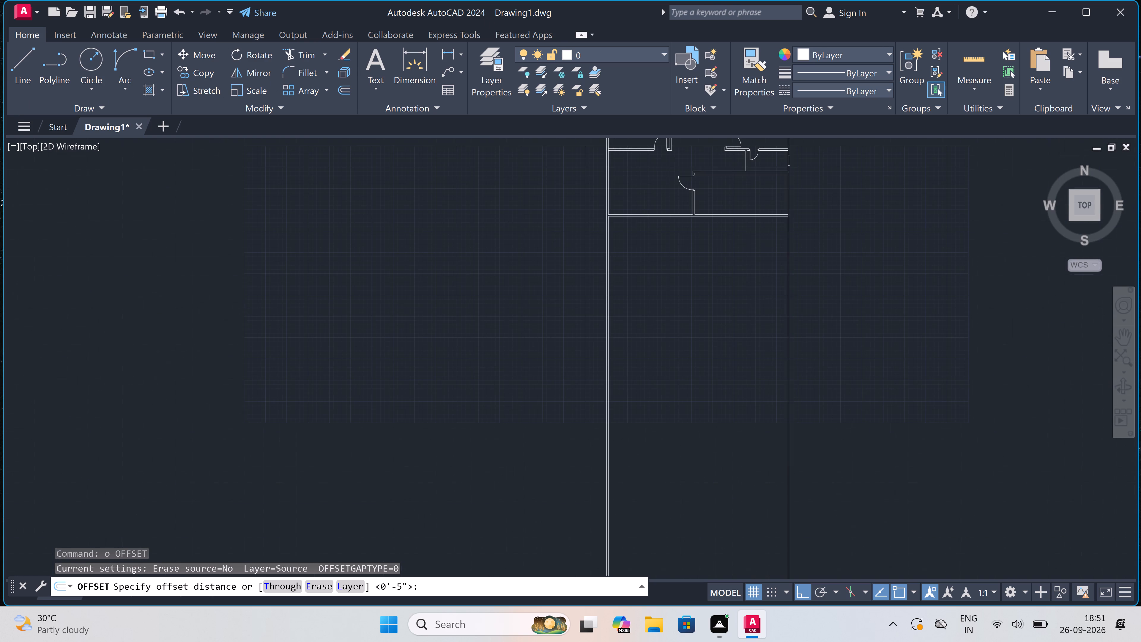
pyautogui.scroll(-5, 632, 236)
pyautogui.scroll(2, 629, 233)
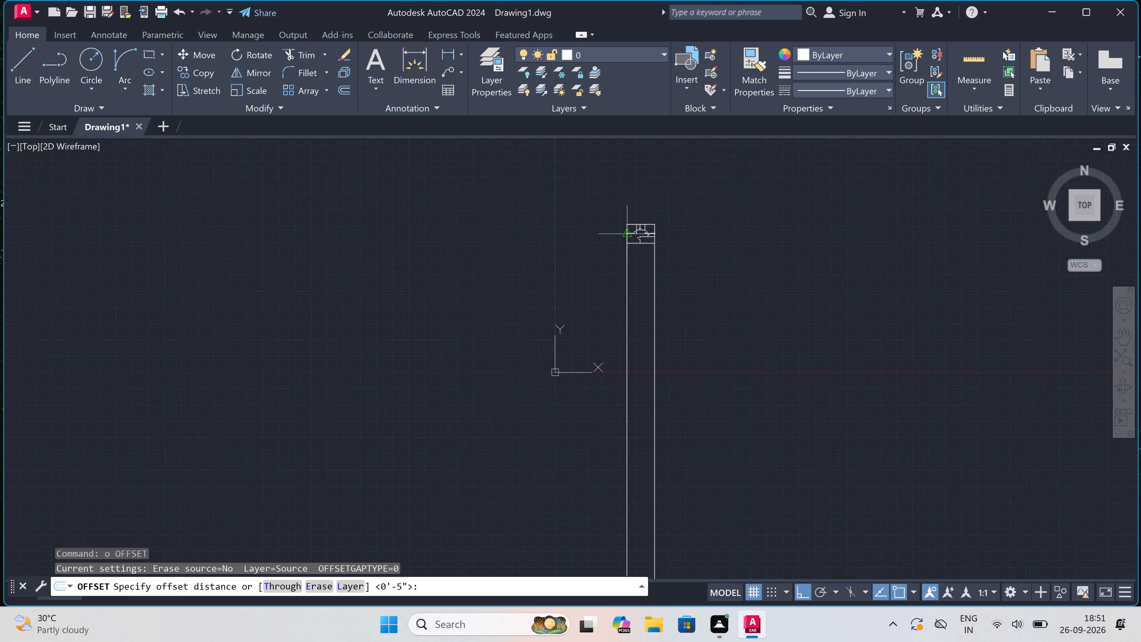
pyautogui.scroll(2, 629, 233)
pyautogui.scroll(3, 657, 207)
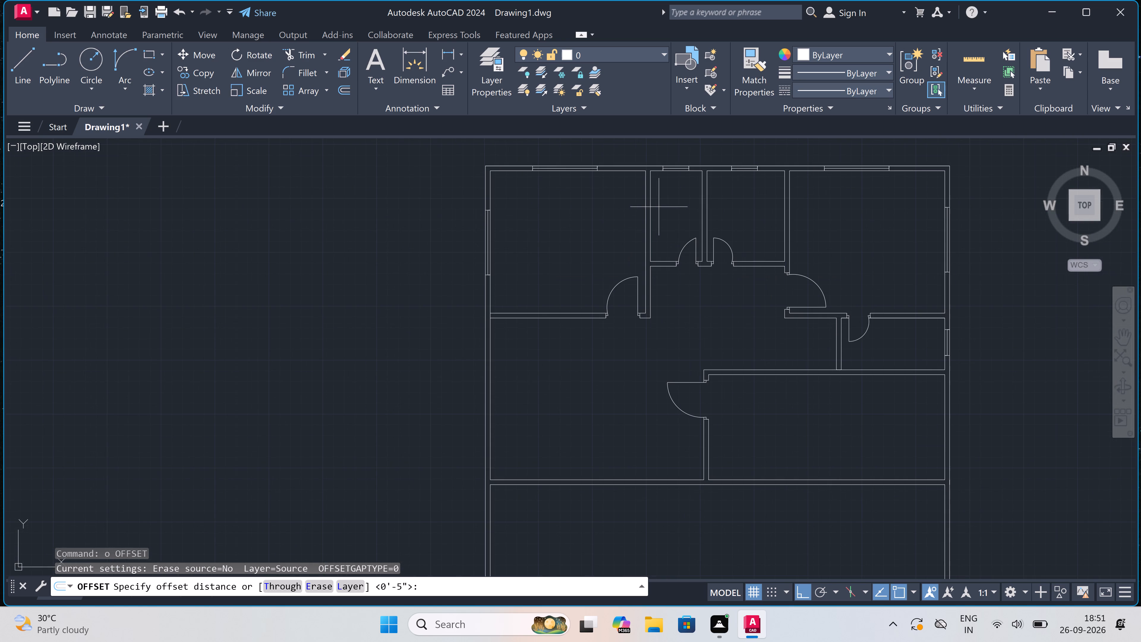
pyautogui.scroll(-4, 658, 209)
pyautogui.scroll(3, 686, 187)
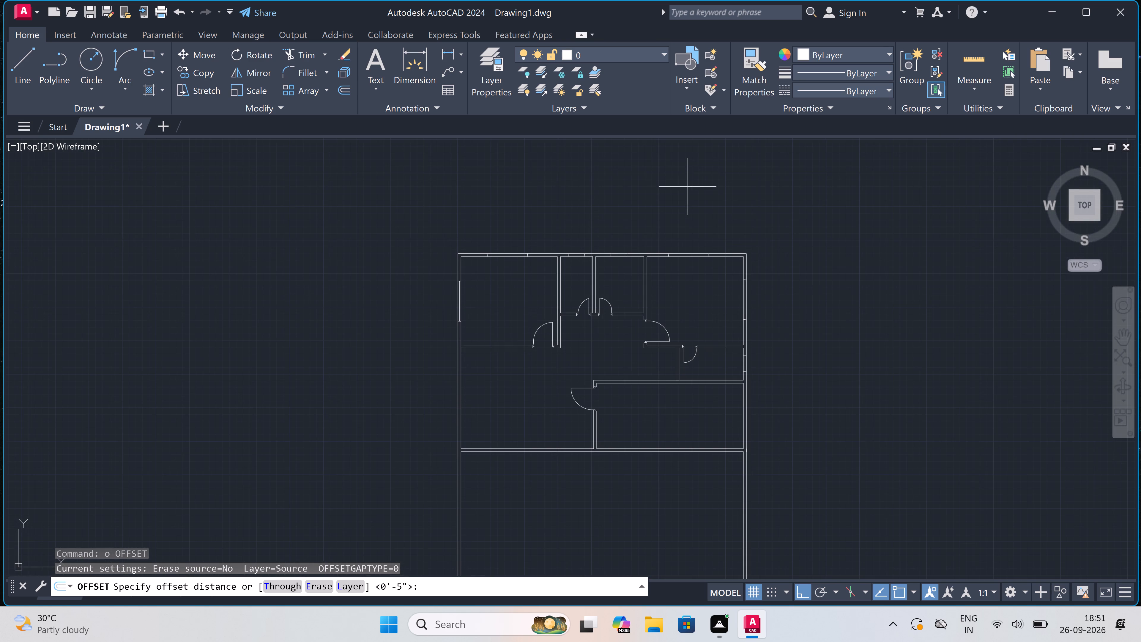
pyautogui.scroll(4, 657, 215)
pyautogui.scroll(-3, 659, 216)
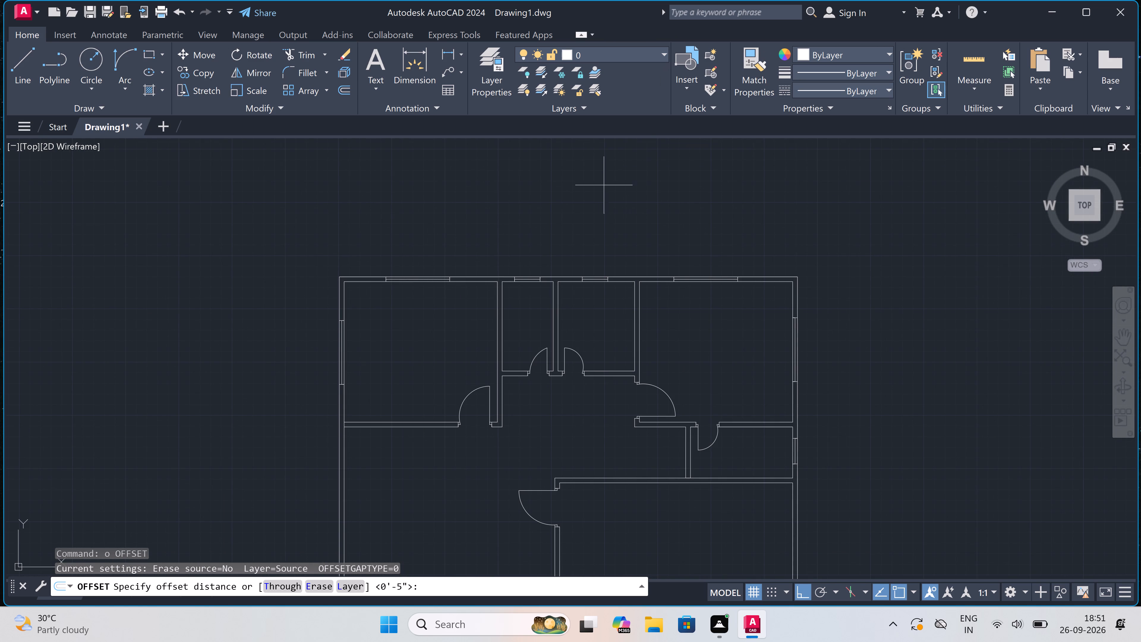
pyautogui.scroll(-3, 589, 196)
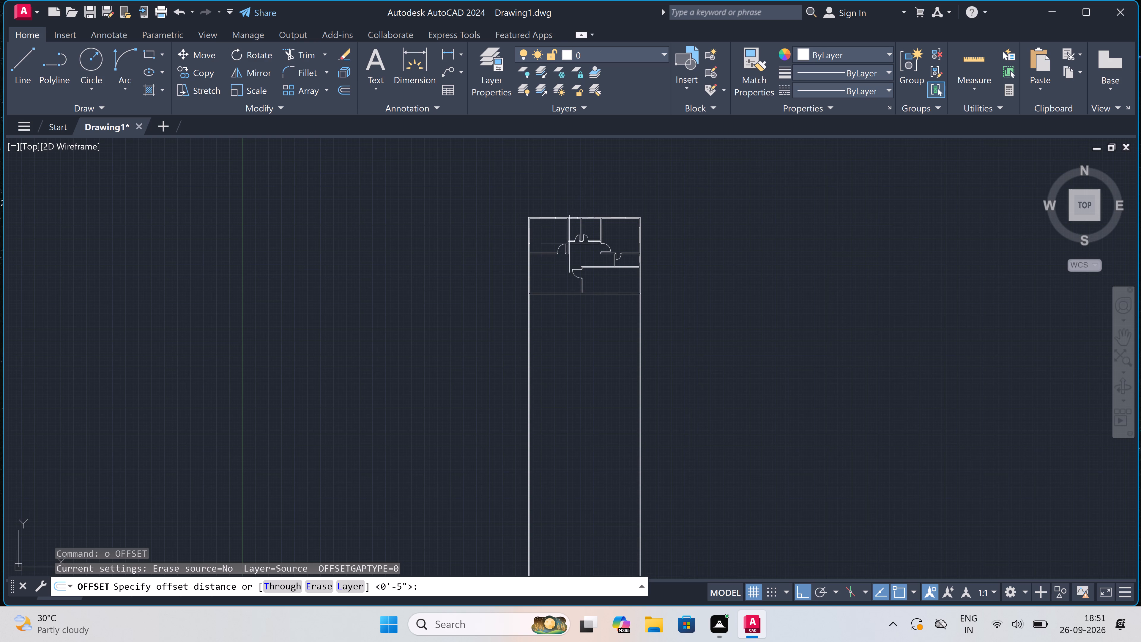
pyautogui.scroll(3, 549, 294)
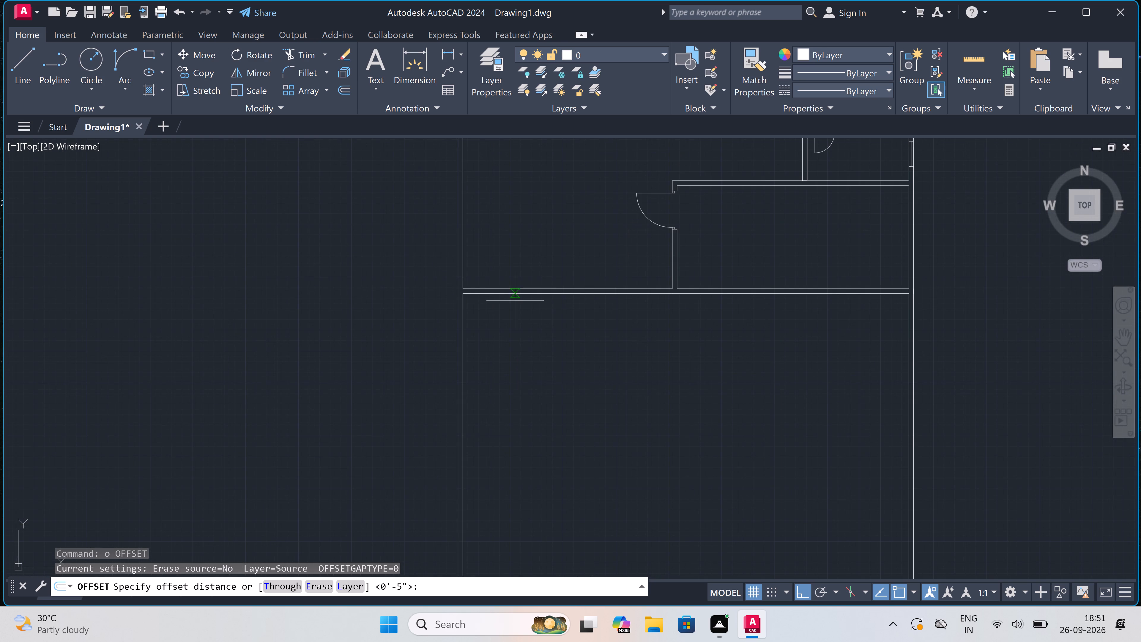
pyautogui.scroll(2, 471, 301)
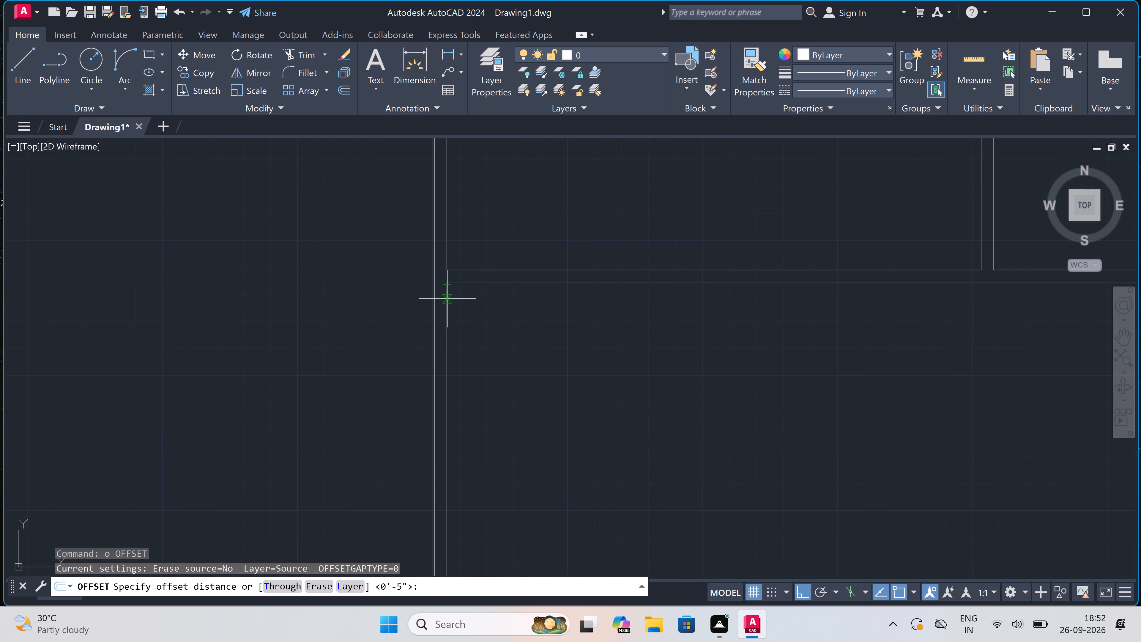
pyautogui.click(447, 328)
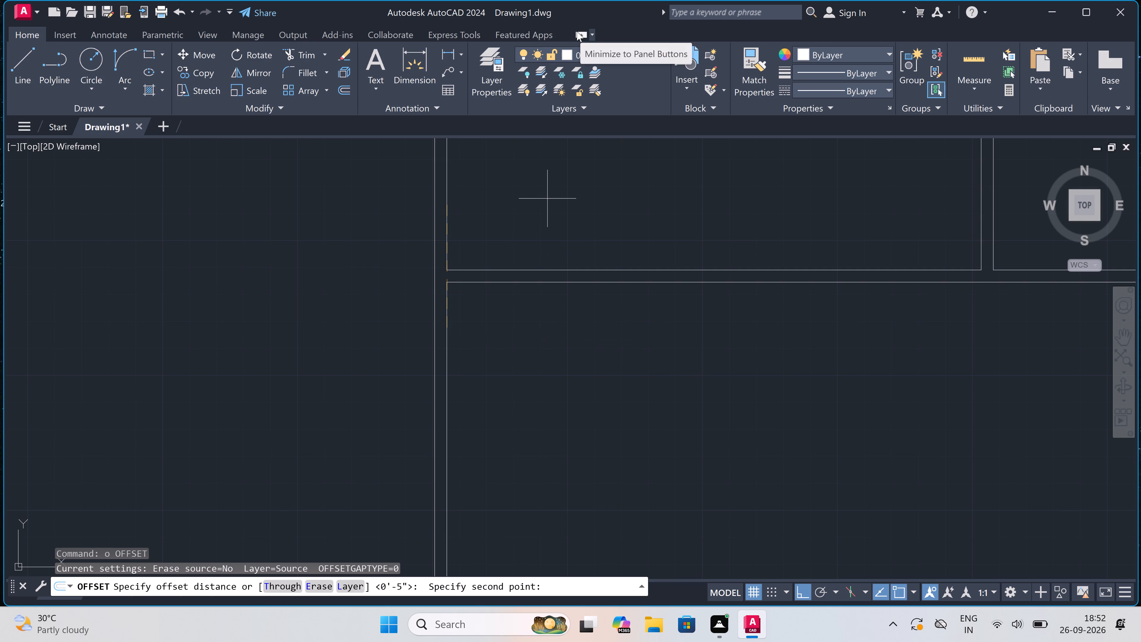
pyautogui.press('1')
pyautogui.write("0'6")
pyautogui.write('"')
pyautogui.press('space')
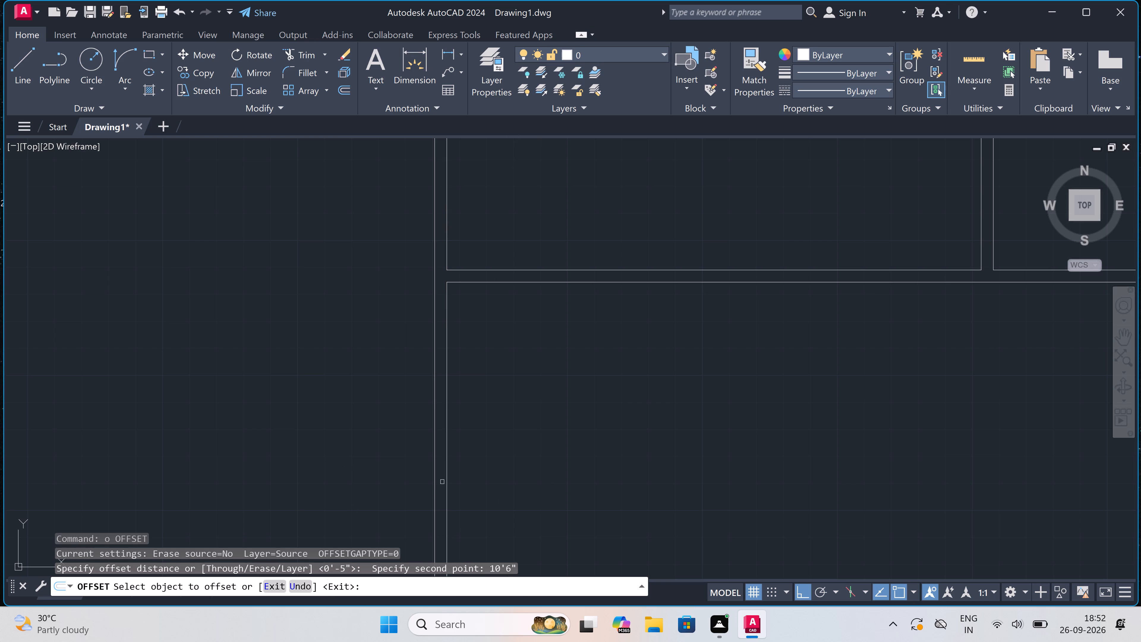
pyautogui.moveTo(447, 476); pyautogui.dragTo(450, 476)
pyautogui.click(494, 481)
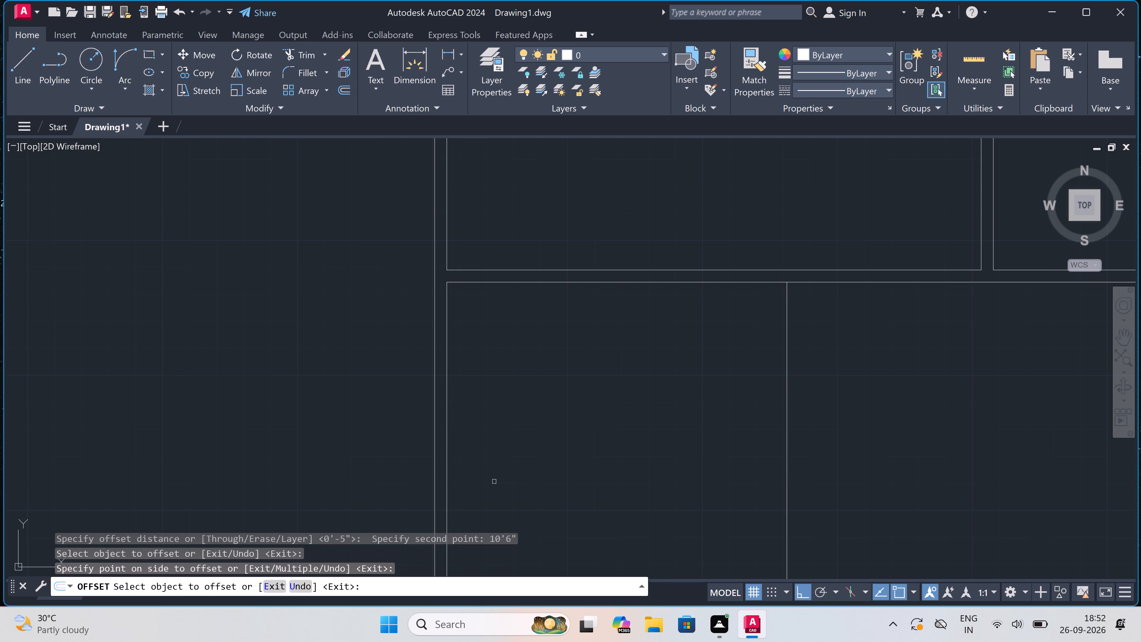
# Offset the 10'6" partition line below the cross wall 4.5" to the right to form the first lower partition wall.
pyautogui.press('Escape')
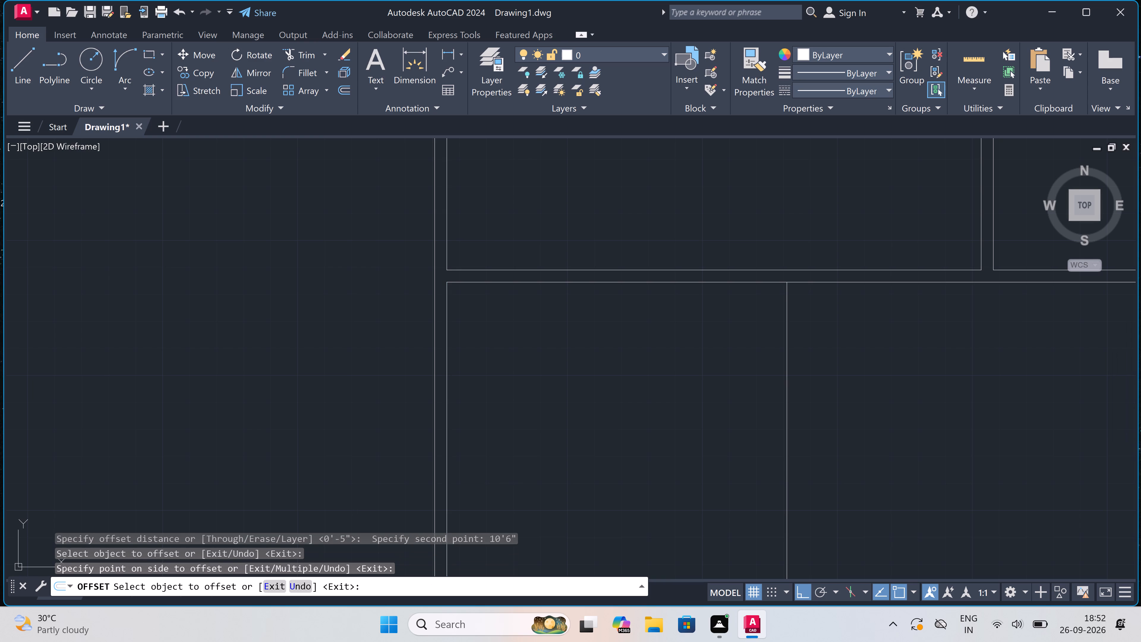
pyautogui.press('space')
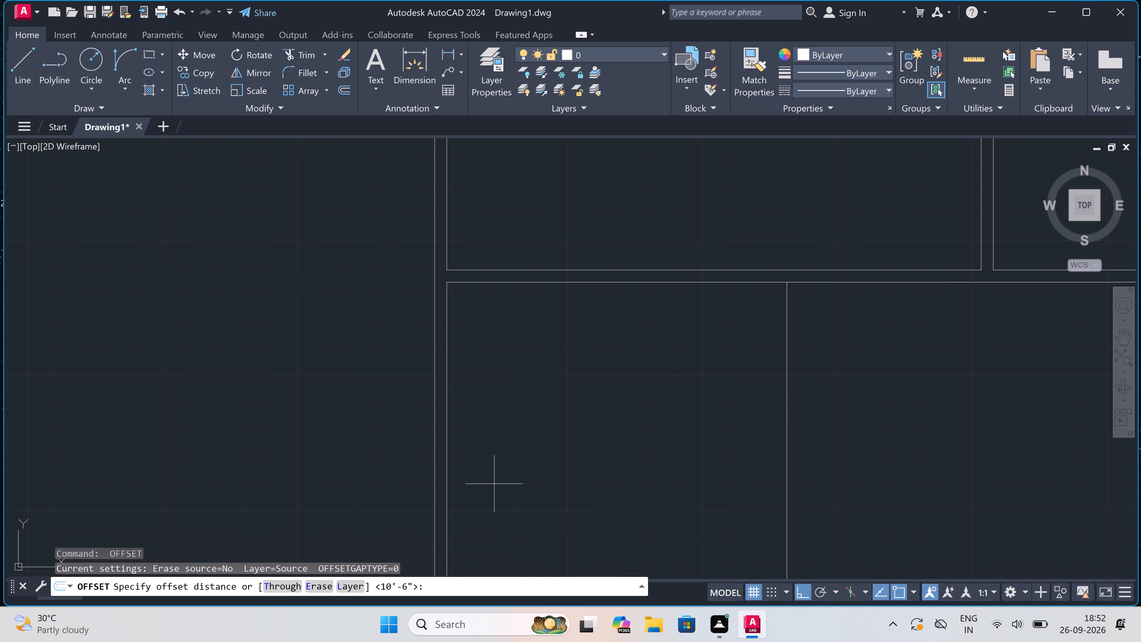
pyautogui.click(784, 399)
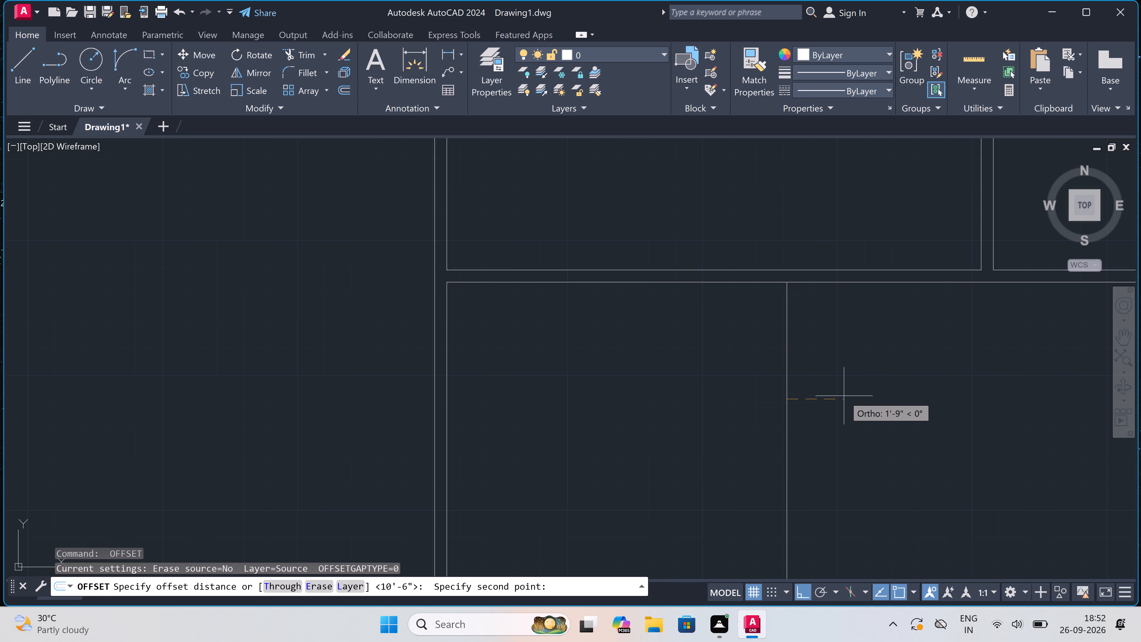
pyautogui.write('4.')
pyautogui.press('5')
pyautogui.write('"')
pyautogui.press('space')
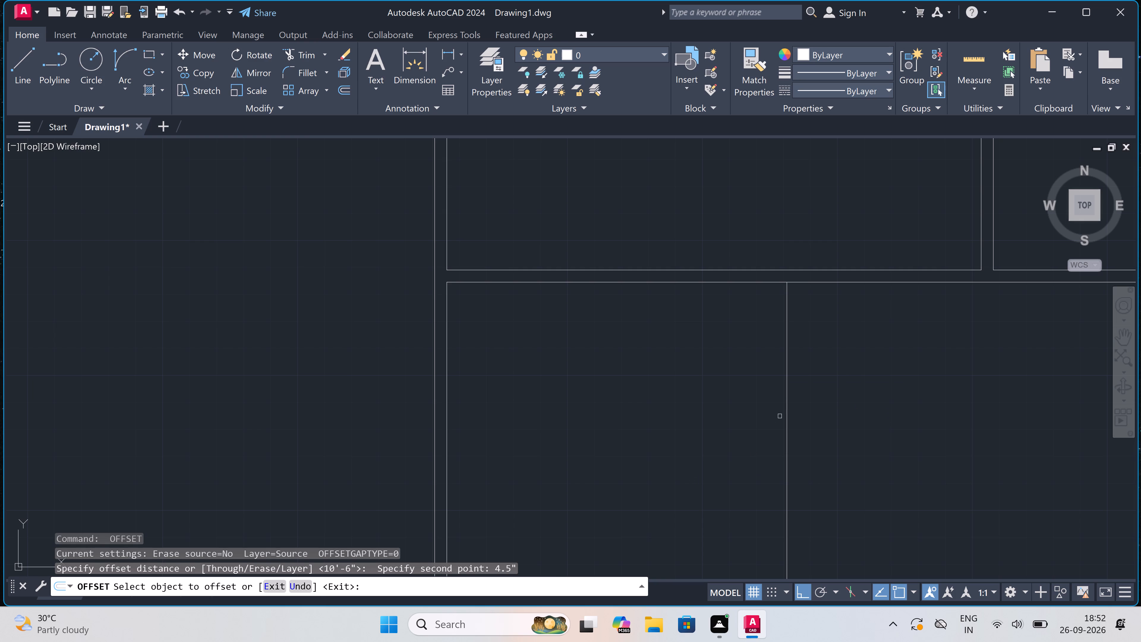
pyautogui.moveTo(787, 401); pyautogui.dragTo(789, 401)
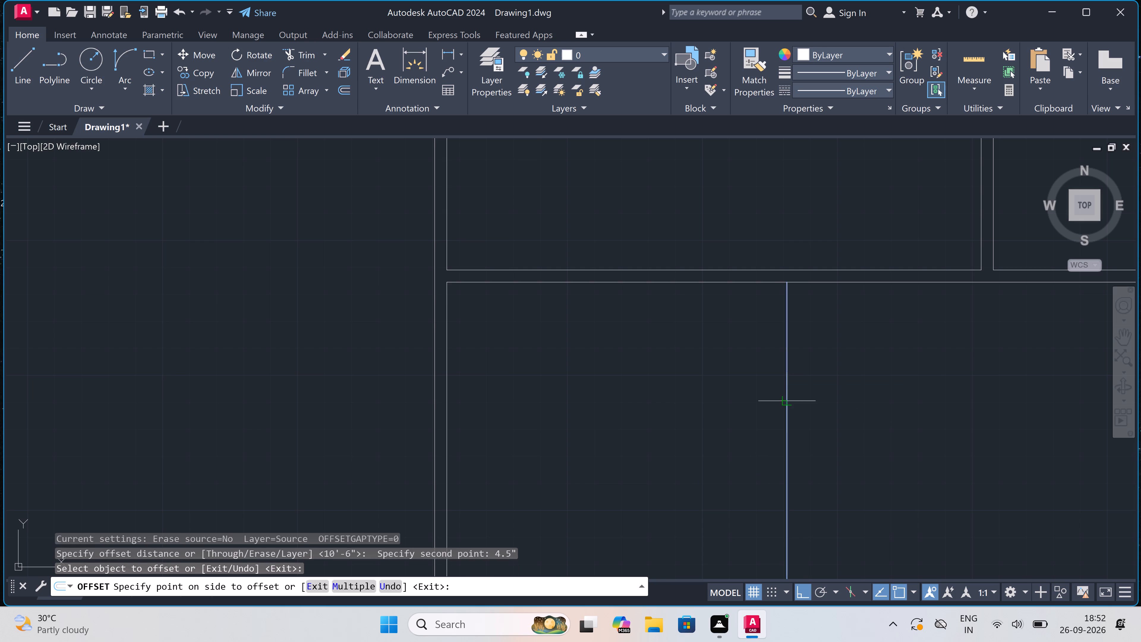
pyautogui.click(802, 402)
pyautogui.scroll(-3, 802, 405)
pyautogui.scroll(3, 866, 360)
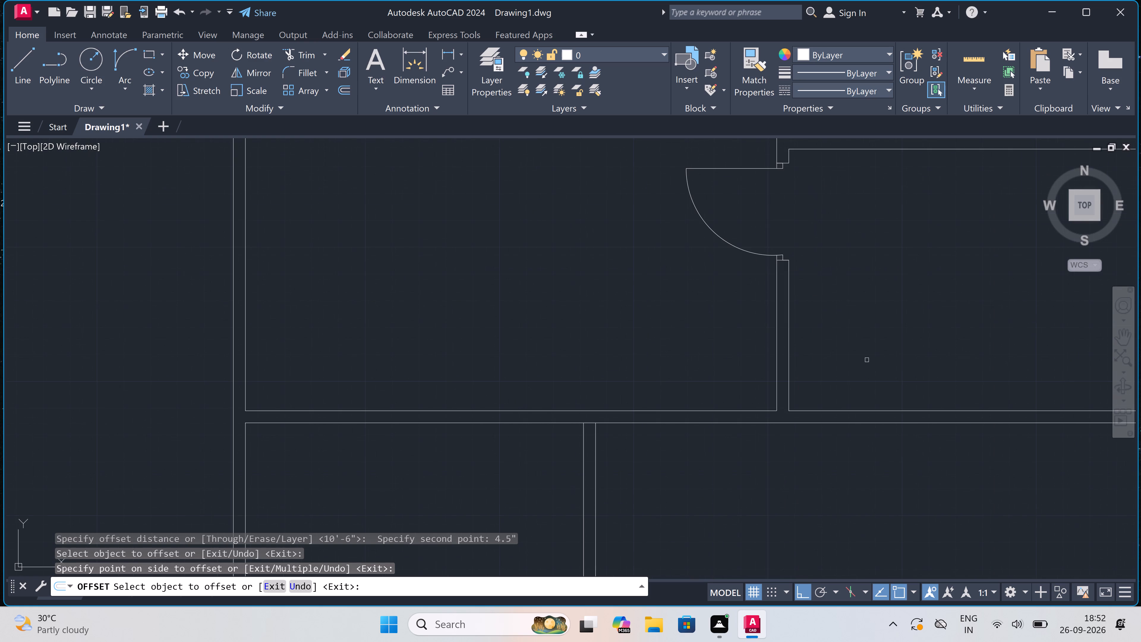
pyautogui.scroll(-2, 822, 513)
pyautogui.scroll(2, 825, 512)
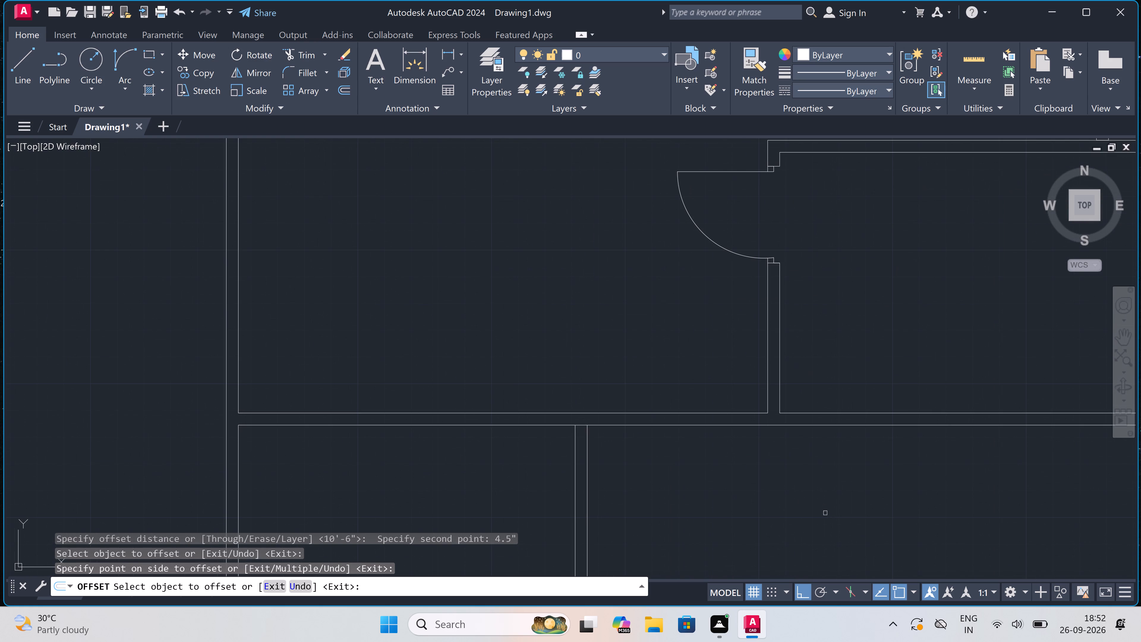
pyautogui.press('Escape')
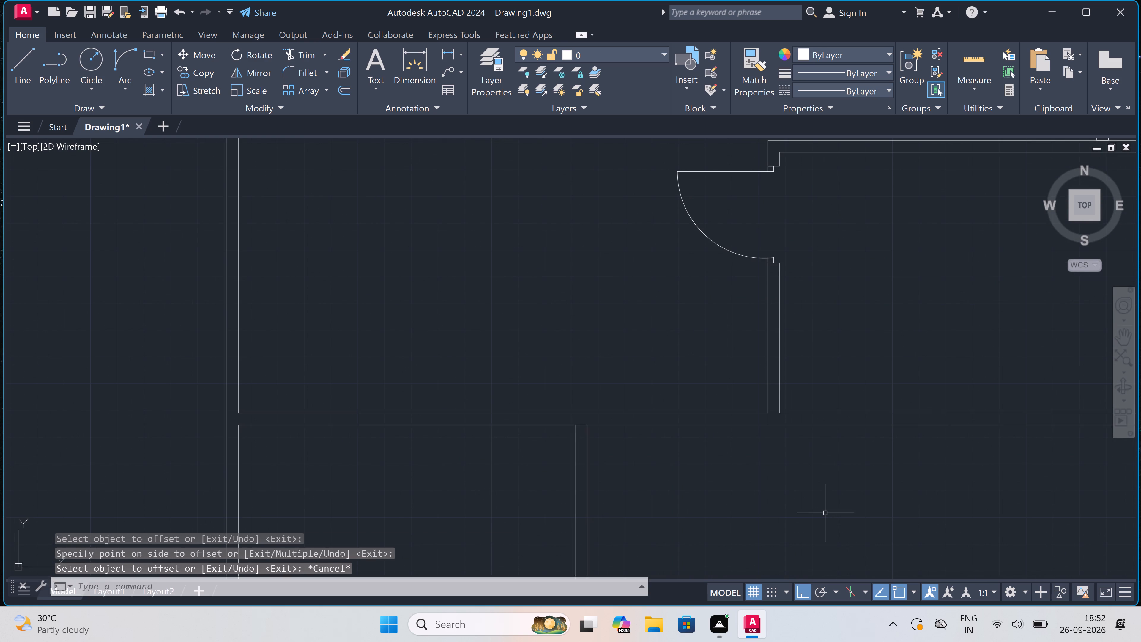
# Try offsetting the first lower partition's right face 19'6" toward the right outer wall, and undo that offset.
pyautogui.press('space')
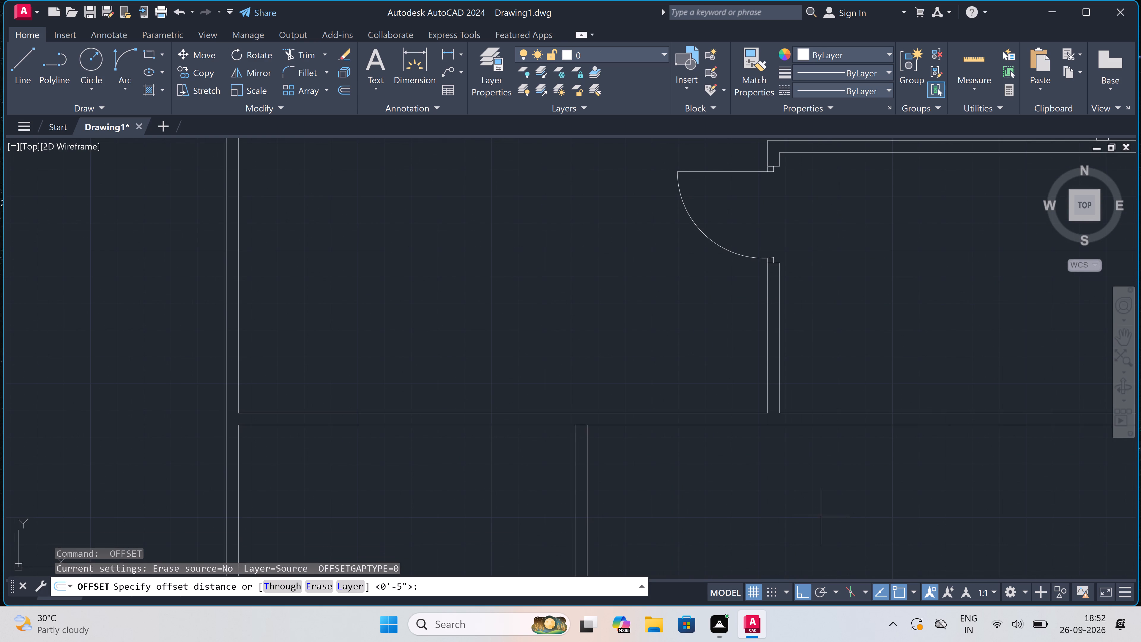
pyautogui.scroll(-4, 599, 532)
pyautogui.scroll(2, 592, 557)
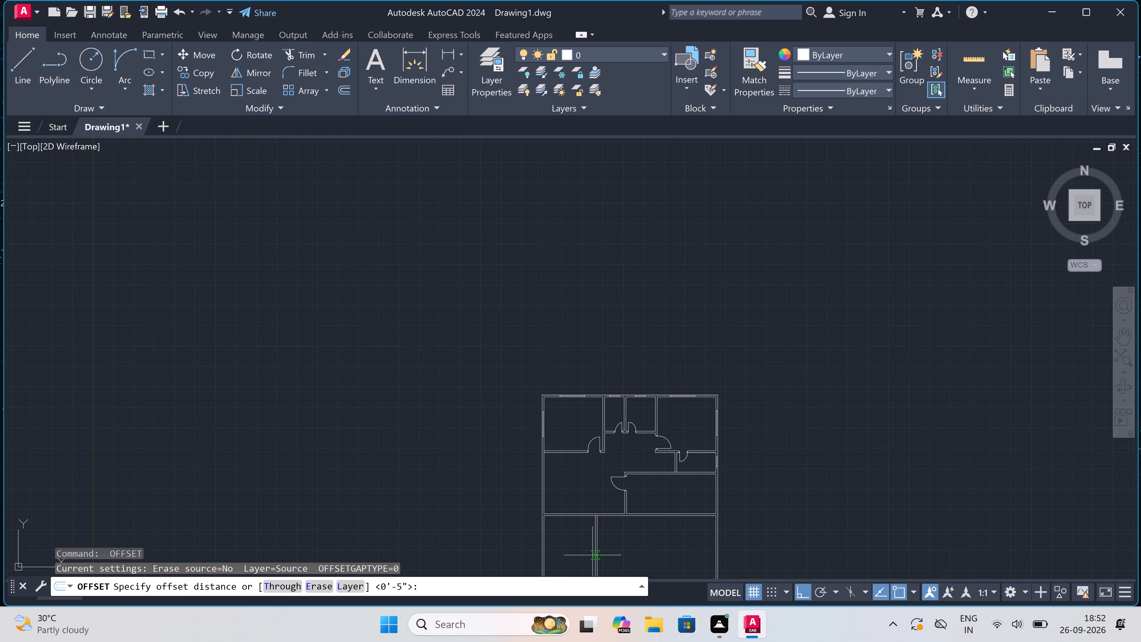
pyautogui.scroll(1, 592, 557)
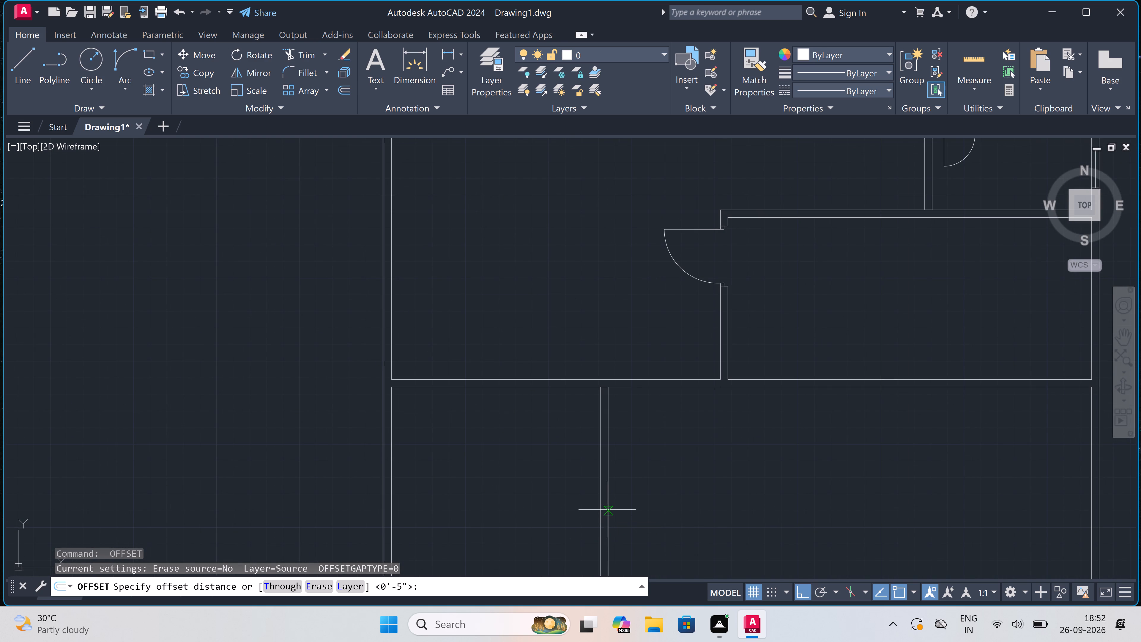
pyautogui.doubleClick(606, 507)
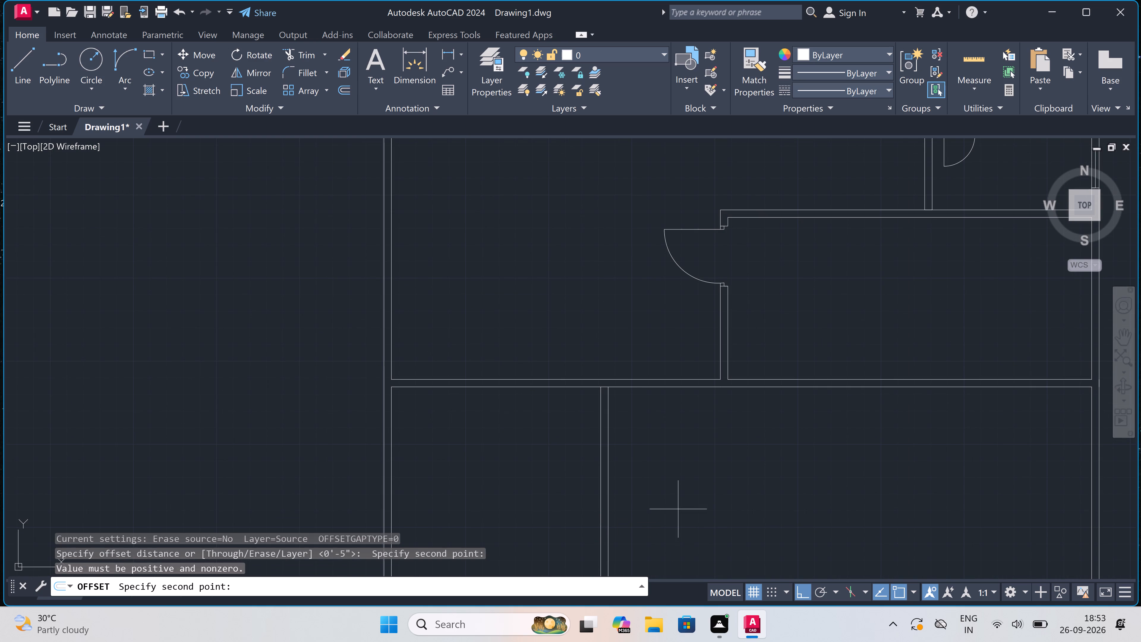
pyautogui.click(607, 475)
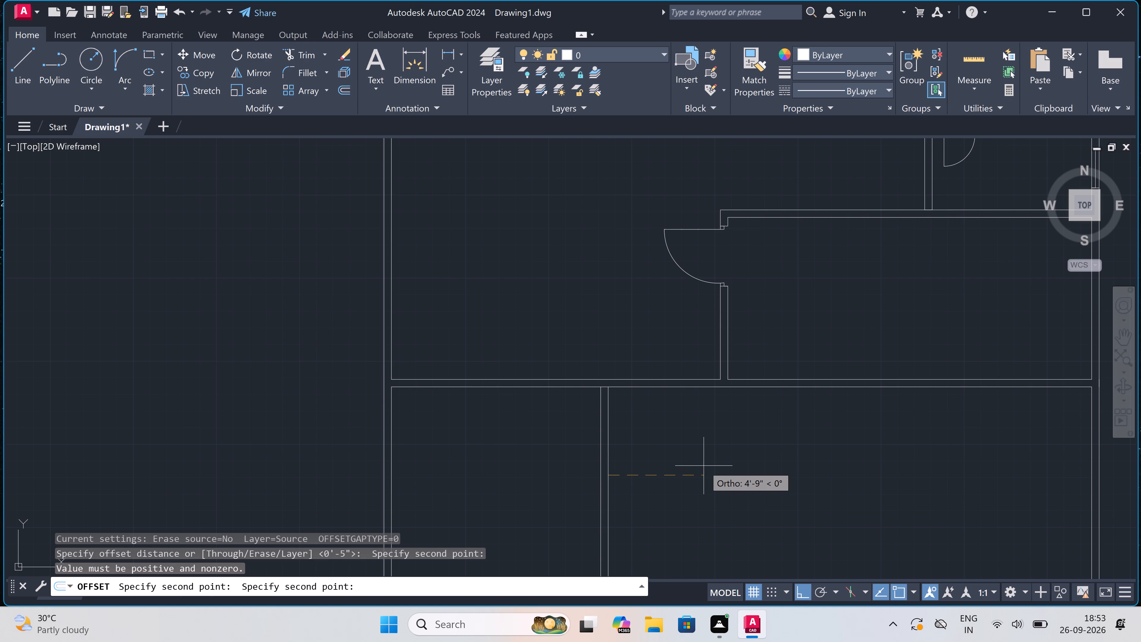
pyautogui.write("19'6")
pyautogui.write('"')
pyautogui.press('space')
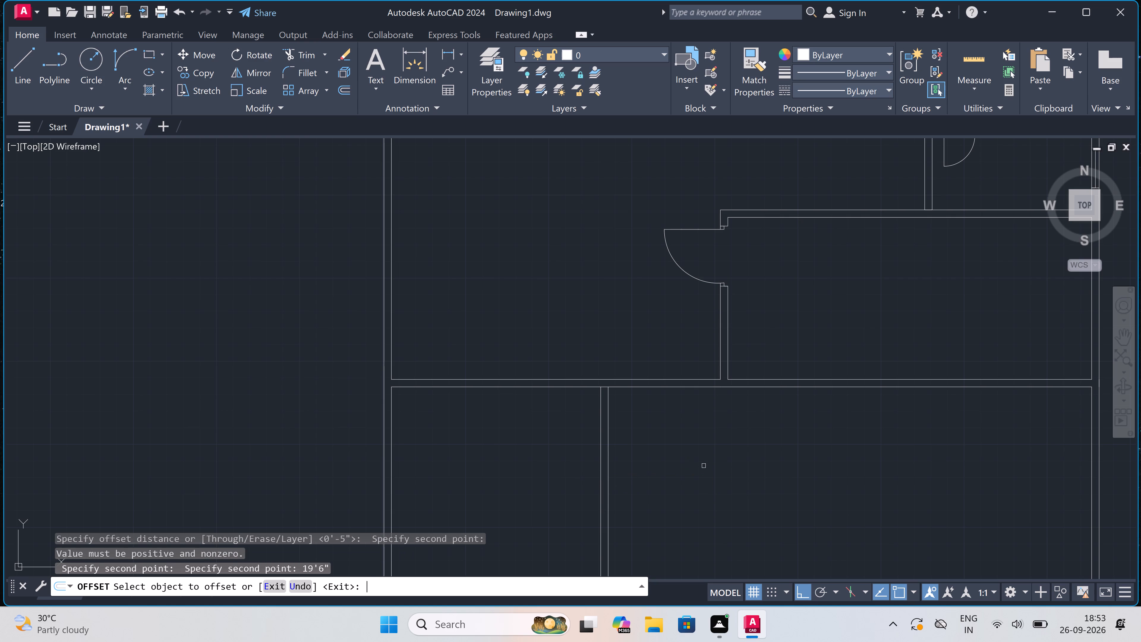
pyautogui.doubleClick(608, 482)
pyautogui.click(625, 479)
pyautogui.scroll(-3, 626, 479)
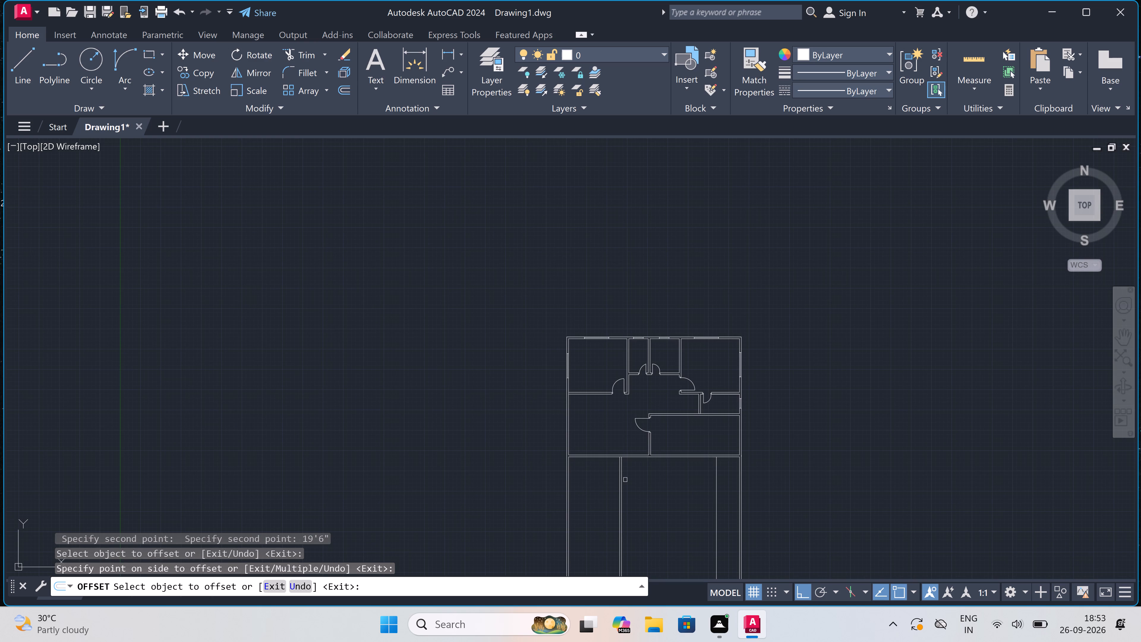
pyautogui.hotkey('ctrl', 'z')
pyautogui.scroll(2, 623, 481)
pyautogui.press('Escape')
# Offset the first lower partition's right face 8' to the right to set the second room's width.
pyautogui.press('o')
pyautogui.press('space')
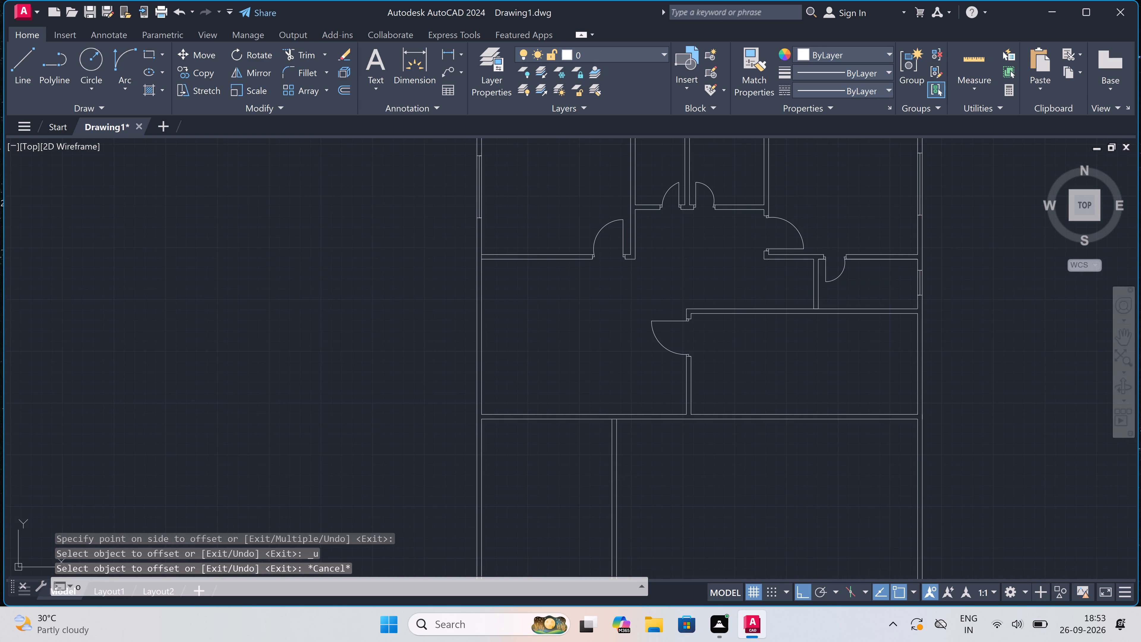
pyautogui.scroll(1, 620, 481)
pyautogui.doubleClick(611, 480)
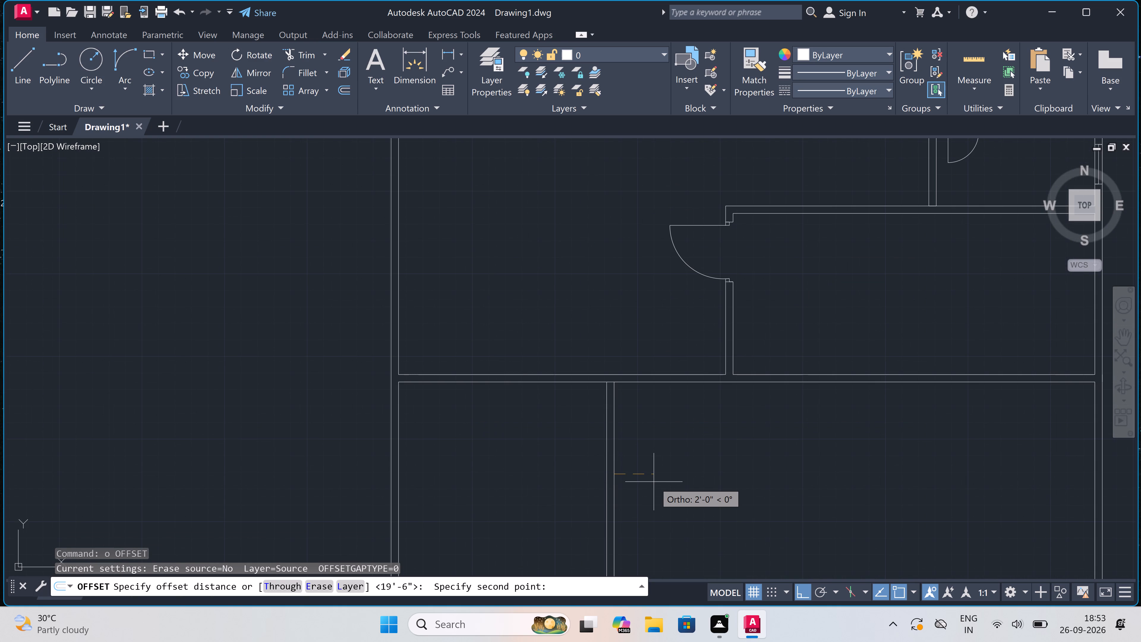
pyautogui.write("8'")
pyautogui.press('space')
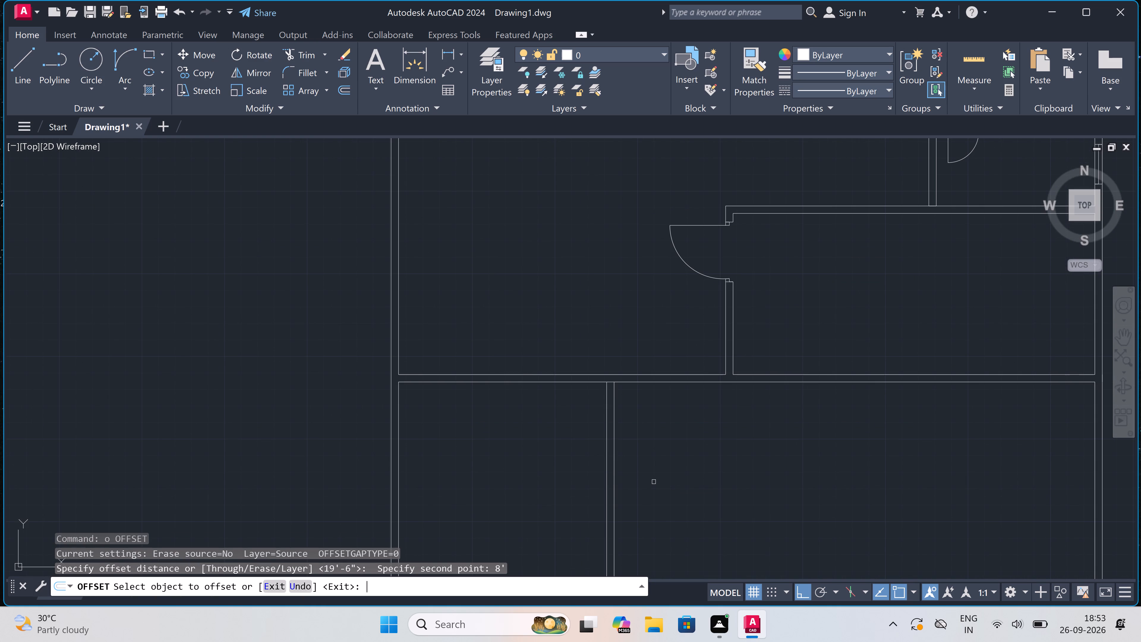
pyautogui.click(612, 474)
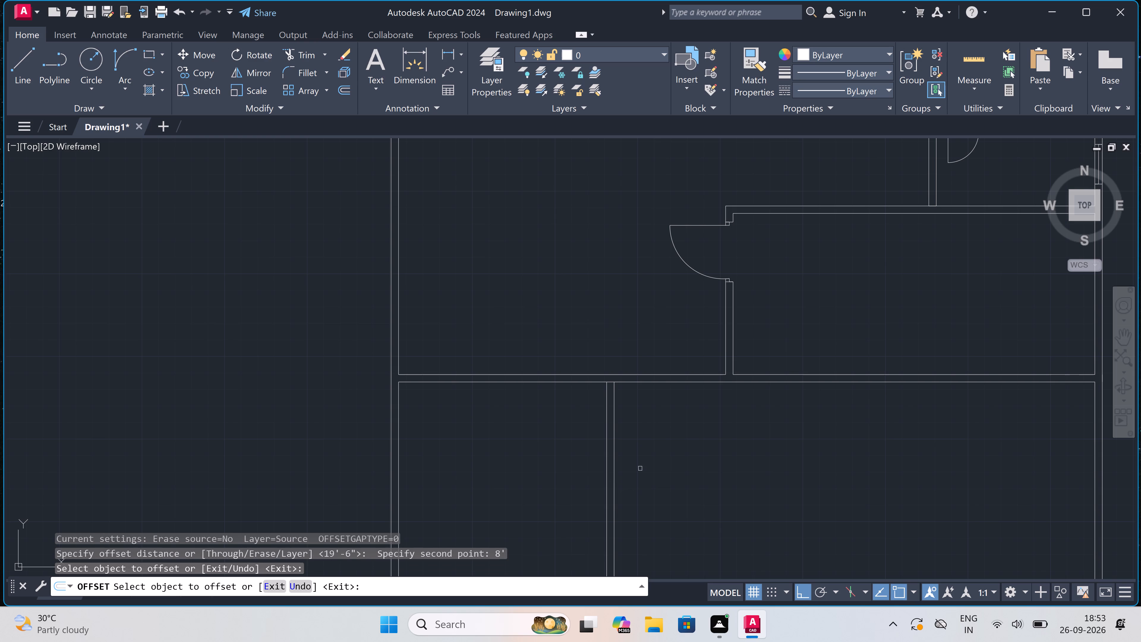
pyautogui.doubleClick(651, 464)
pyautogui.moveTo(613, 470); pyautogui.dragTo(628, 466)
pyautogui.click(655, 459)
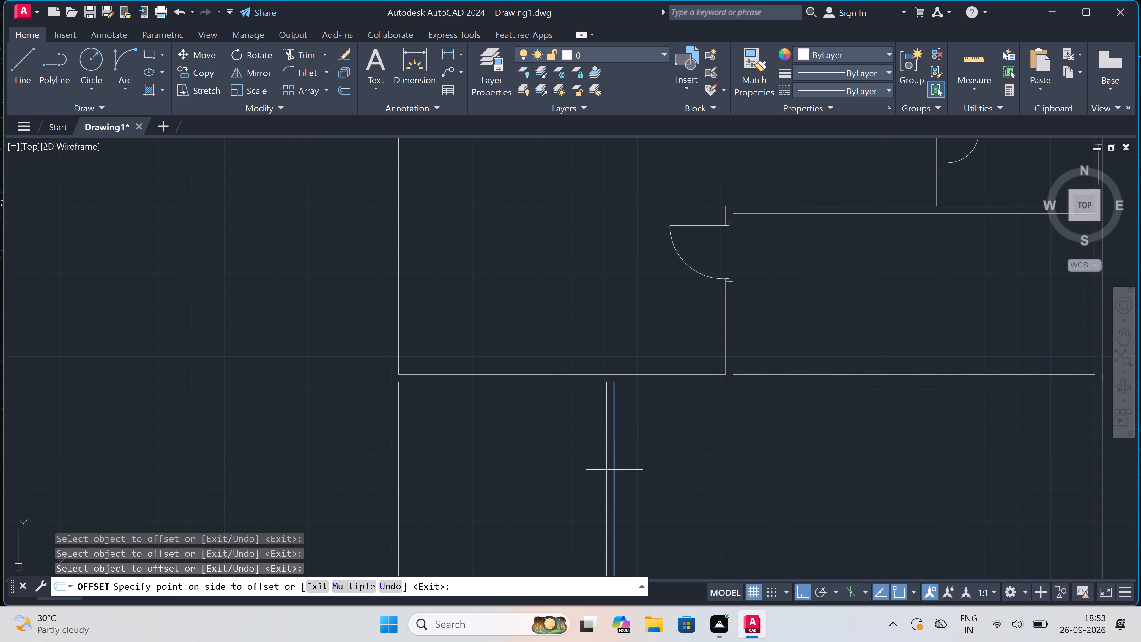
pyautogui.press('Escape')
# Offset the new line bounding the second lower room 4.5" to the right to form the second partition wall.
pyautogui.scroll(-2, 655, 457)
pyautogui.scroll(2, 691, 446)
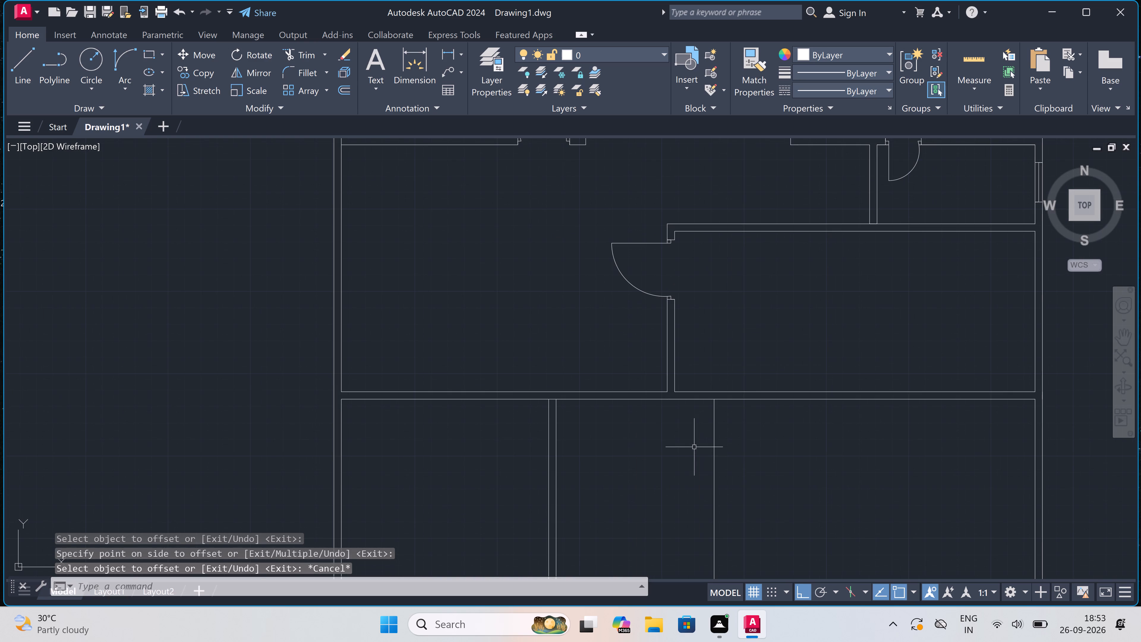
pyautogui.press('space')
pyautogui.moveTo(719, 451); pyautogui.dragTo(724, 450)
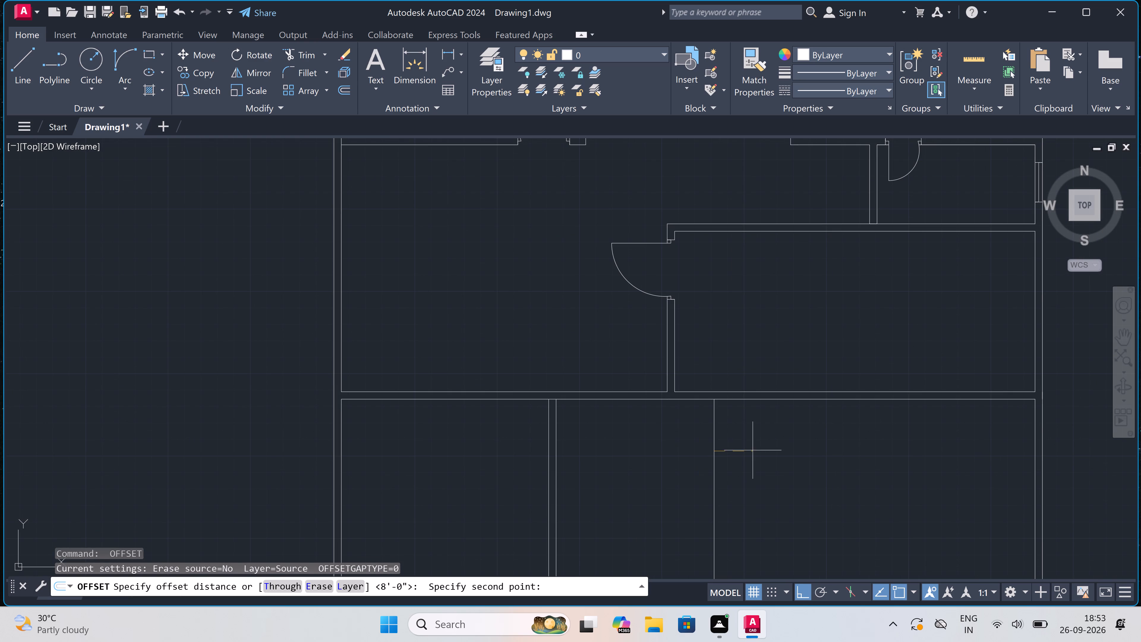
pyautogui.write('4.5')
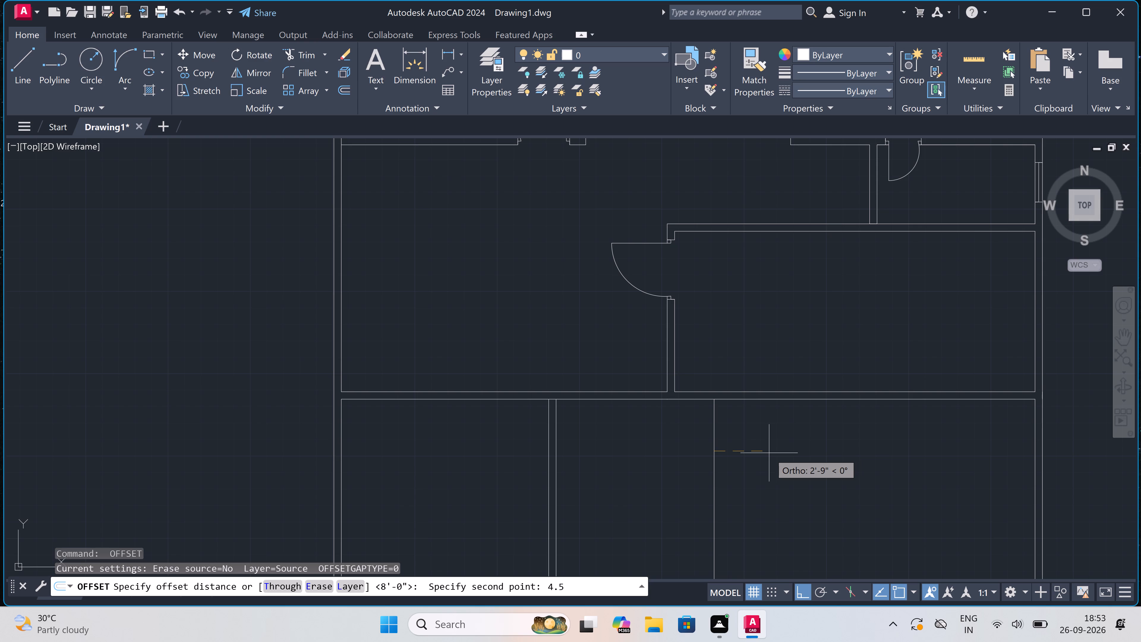
pyautogui.write('"')
pyautogui.press('space')
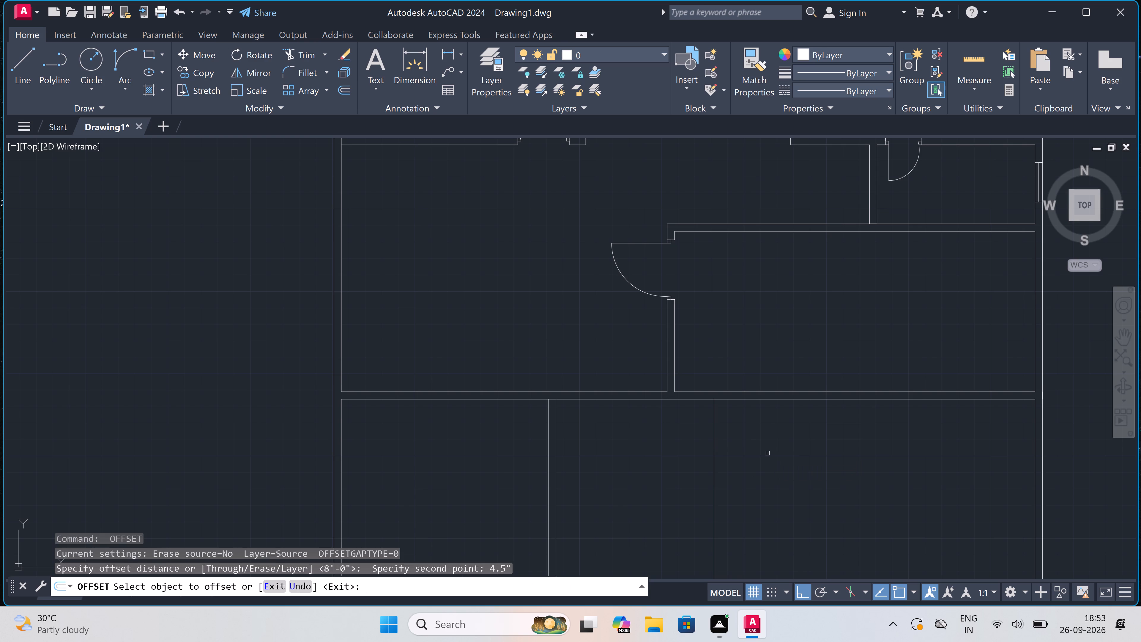
pyautogui.click(714, 464)
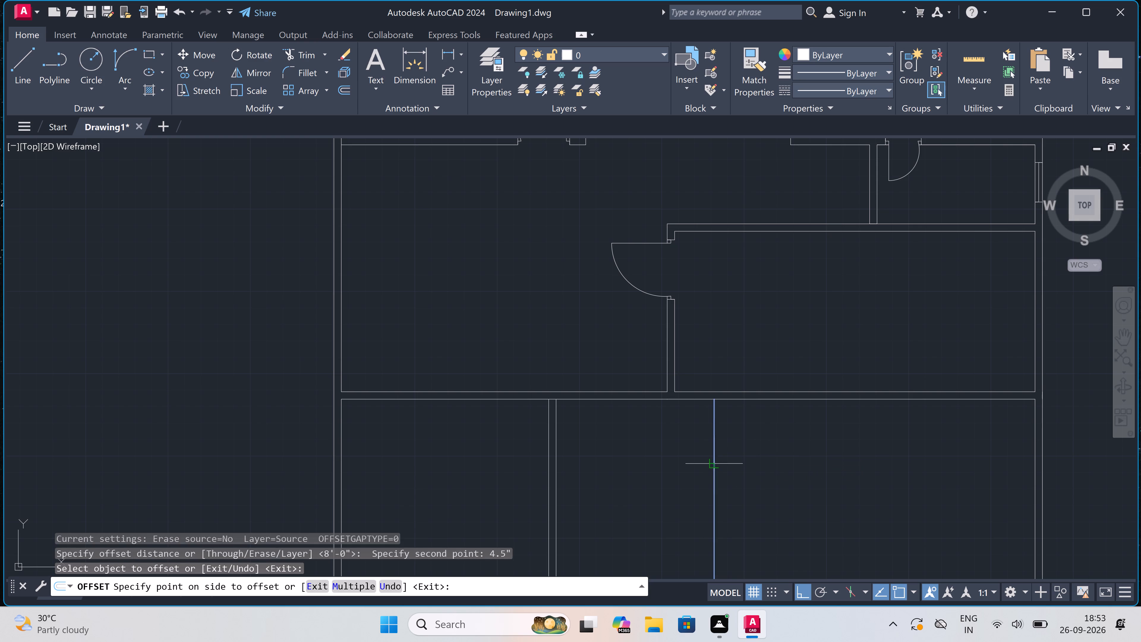
pyautogui.click(736, 457)
pyautogui.press('Escape')
# Offset the second lower partition's right face 8' to the right to set the third room's width.
pyautogui.scroll(-3, 694, 481)
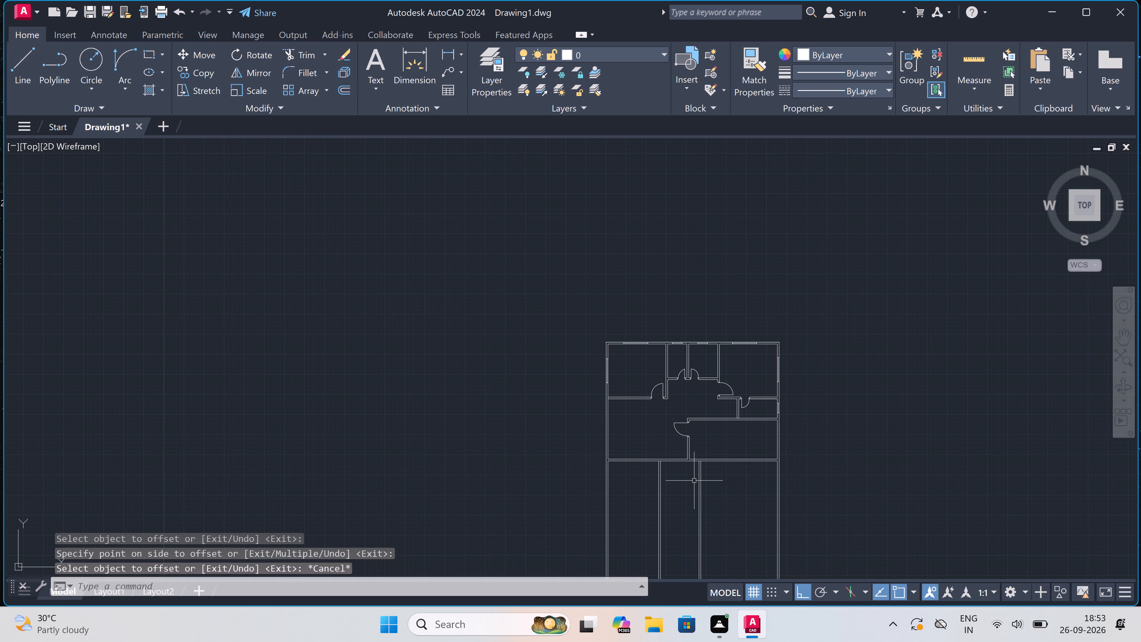
pyautogui.scroll(3, 731, 476)
pyautogui.press('space')
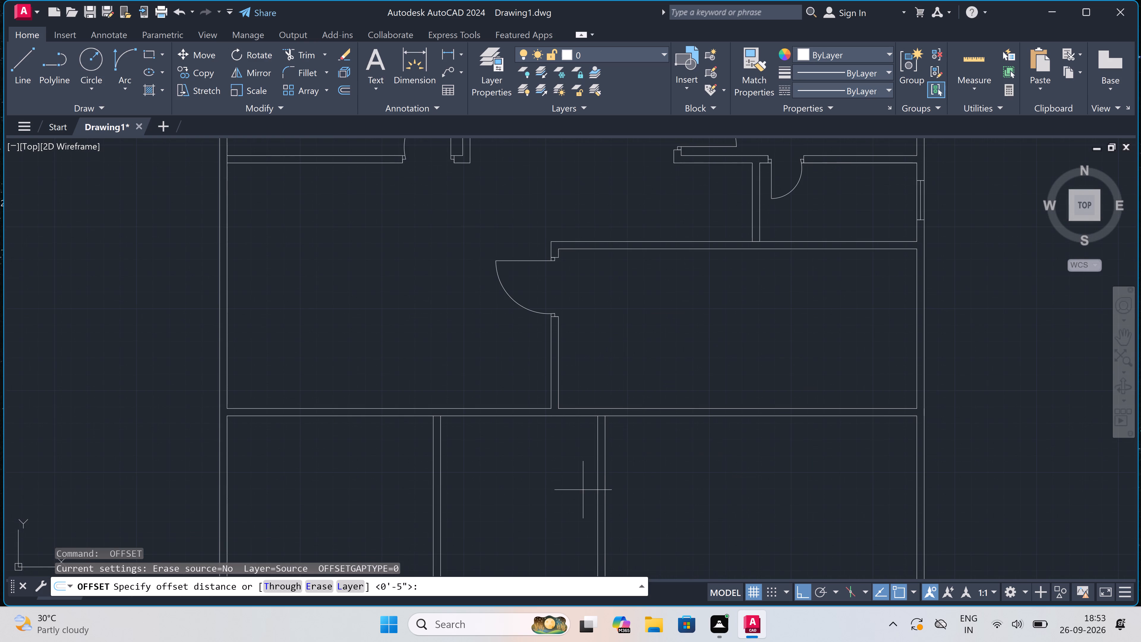
pyautogui.moveTo(606, 487); pyautogui.dragTo(620, 485)
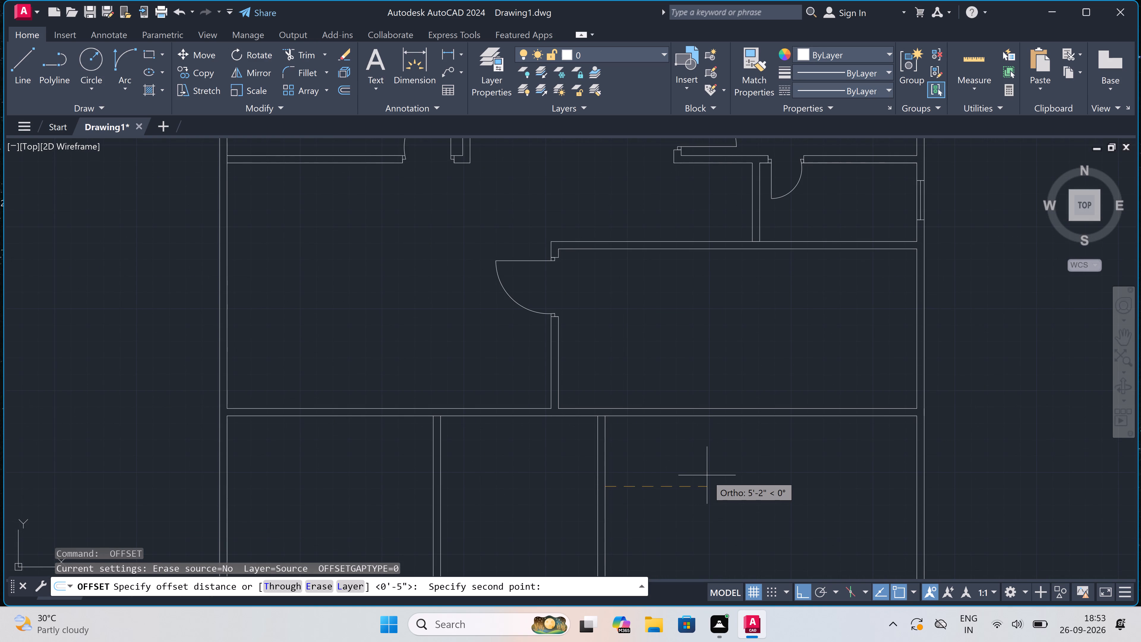
pyautogui.write("8'")
pyautogui.press('space')
pyautogui.click(605, 488)
pyautogui.click(728, 478)
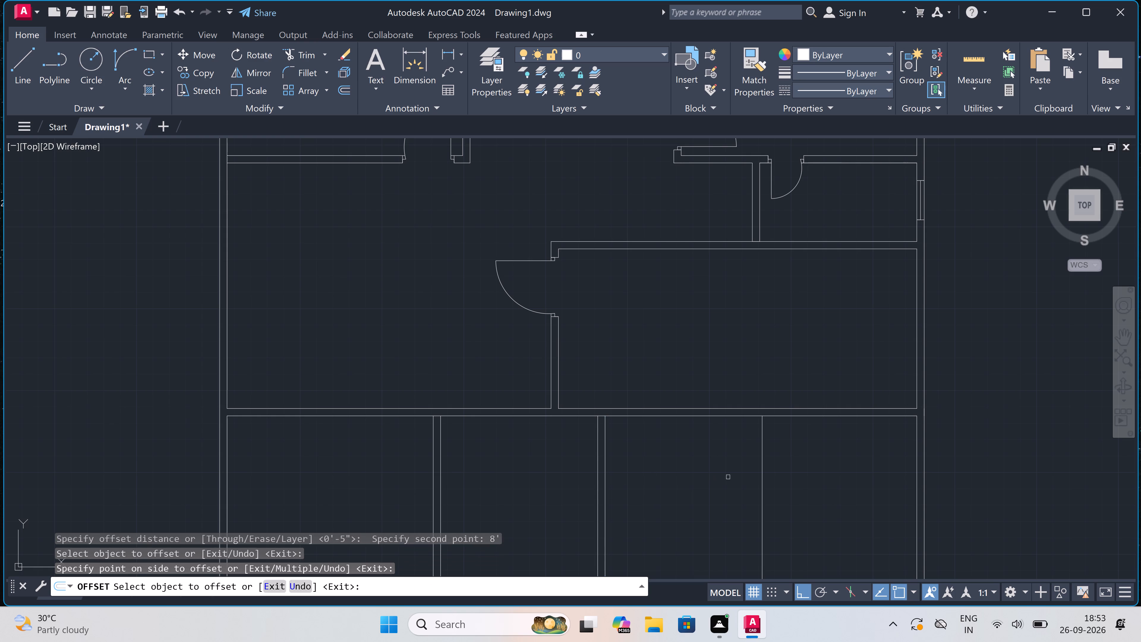
pyautogui.press('Escape')
# Offset the line bounding the third lower room 4.5" to the right to form the third partition wall.
pyautogui.scroll(-2, 729, 477)
pyautogui.scroll(2, 760, 475)
pyautogui.press('space')
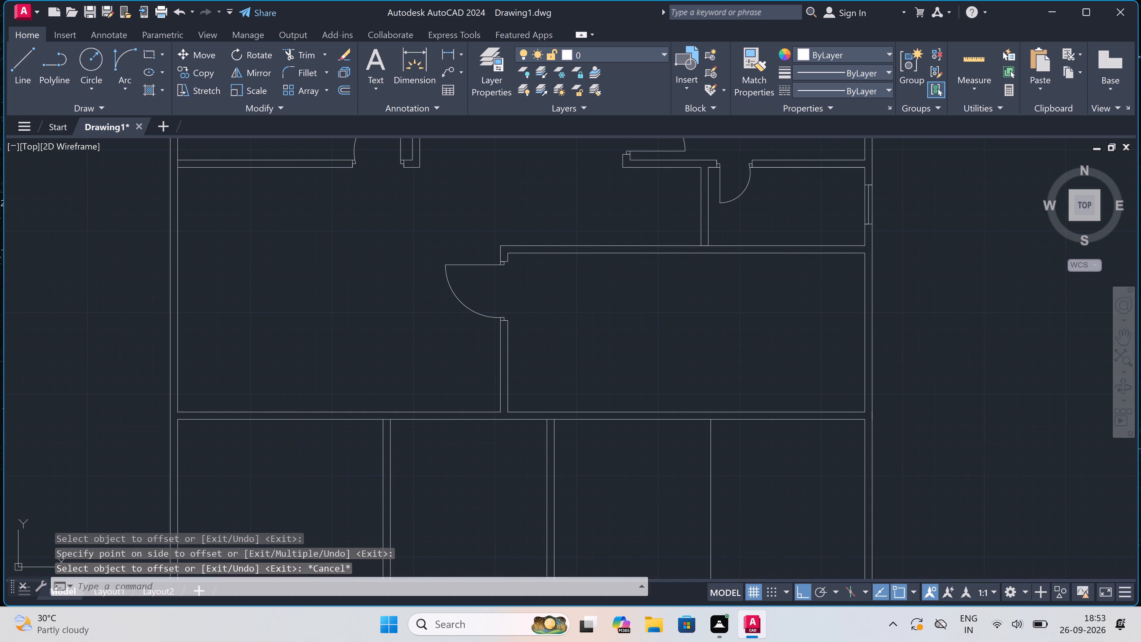
pyautogui.moveTo(715, 478); pyautogui.dragTo(718, 478)
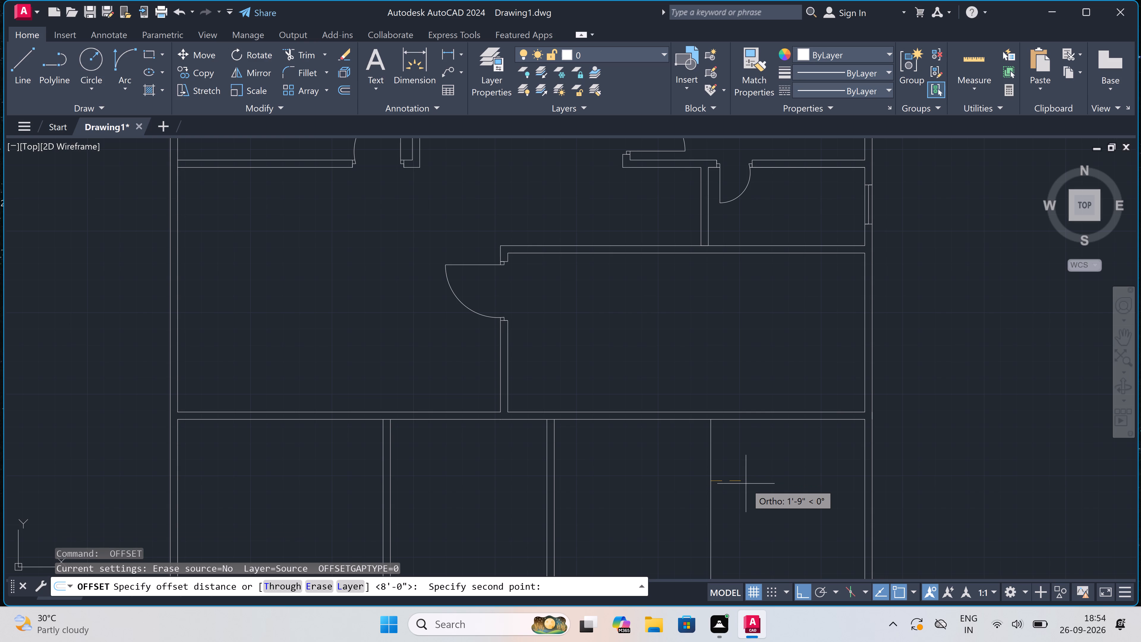
pyautogui.write('4.5"')
pyautogui.press('space')
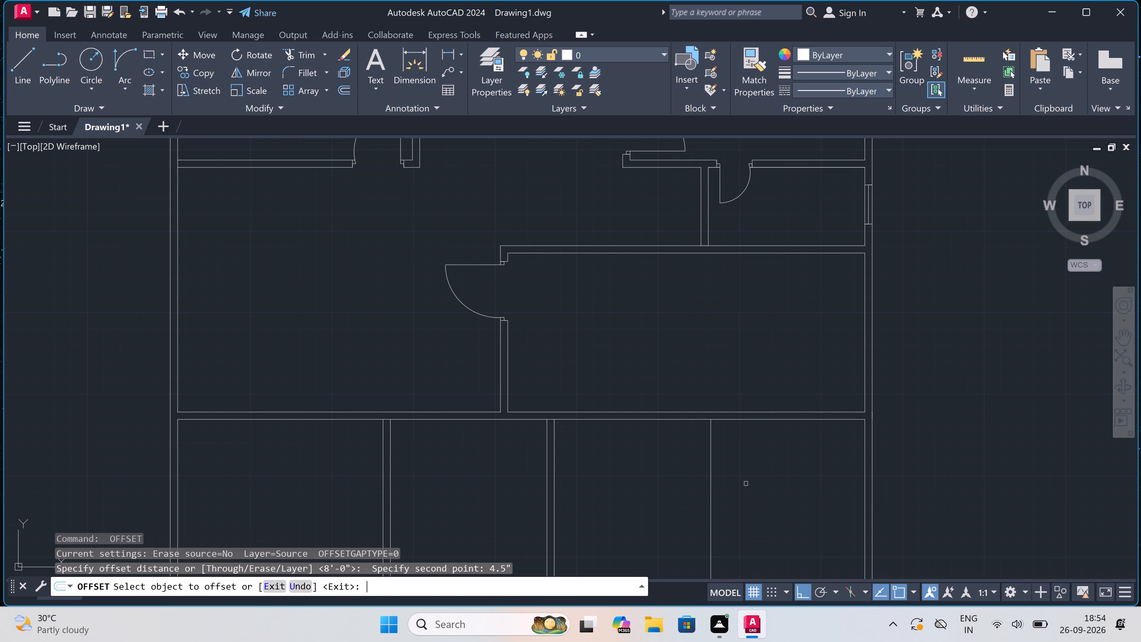
pyautogui.click(710, 475)
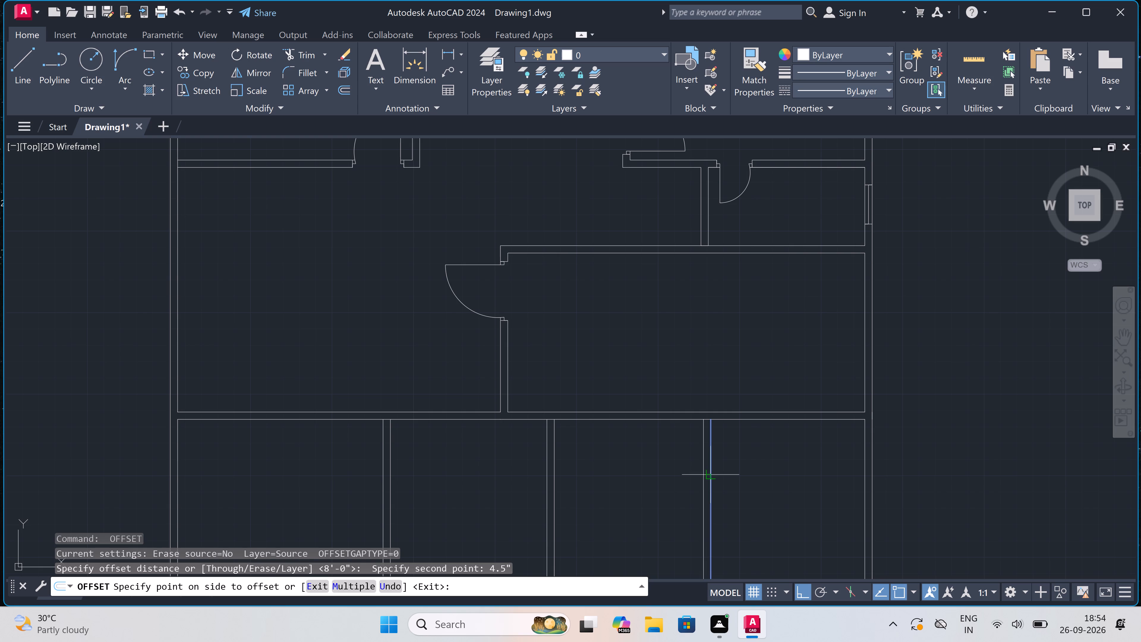
pyautogui.click(725, 471)
pyautogui.press('Escape')
# Move both lines of the first lower partition a short distance left along the underside of the cross wall.
pyautogui.scroll(-4, 726, 470)
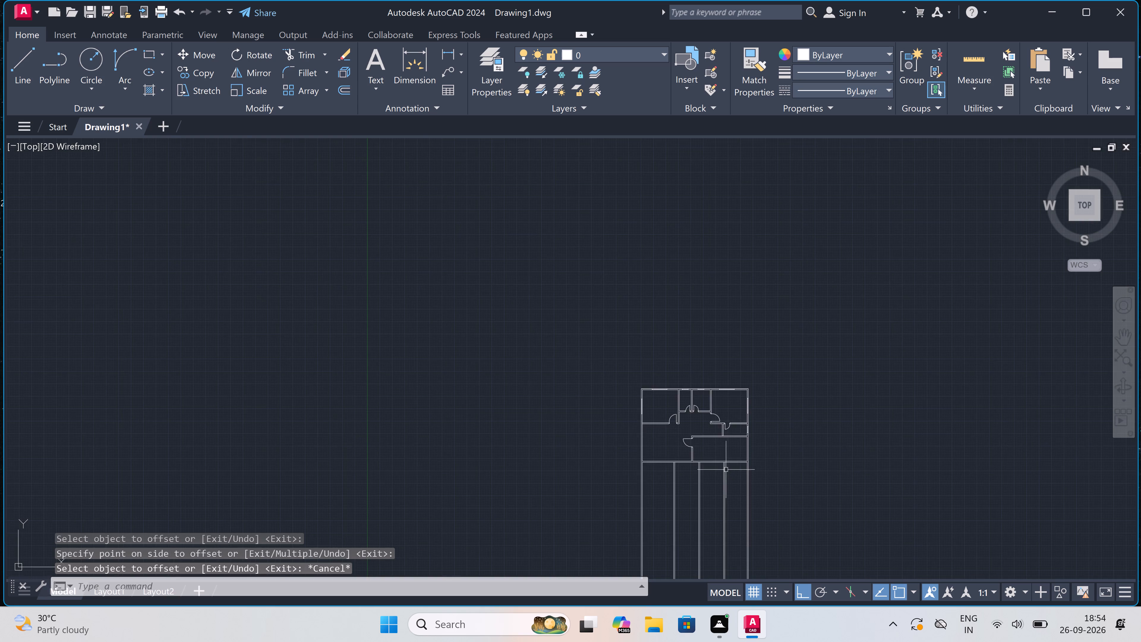
pyautogui.scroll(-1, 726, 470)
pyautogui.scroll(3, 713, 503)
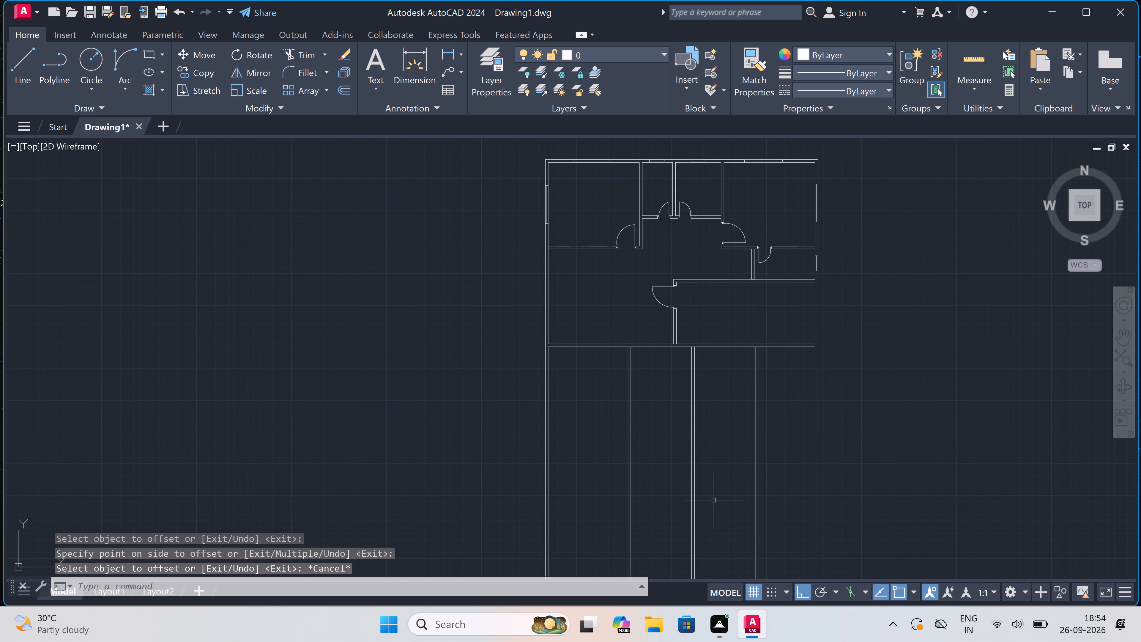
pyautogui.scroll(1, 778, 422)
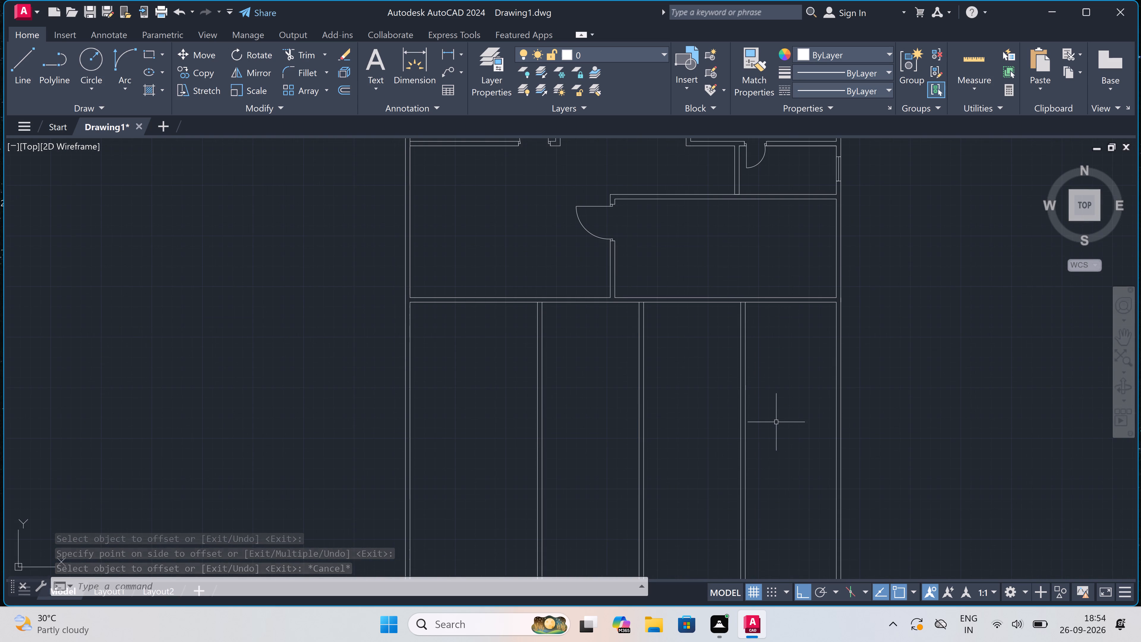
pyautogui.scroll(-1, 676, 422)
pyautogui.scroll(1, 499, 450)
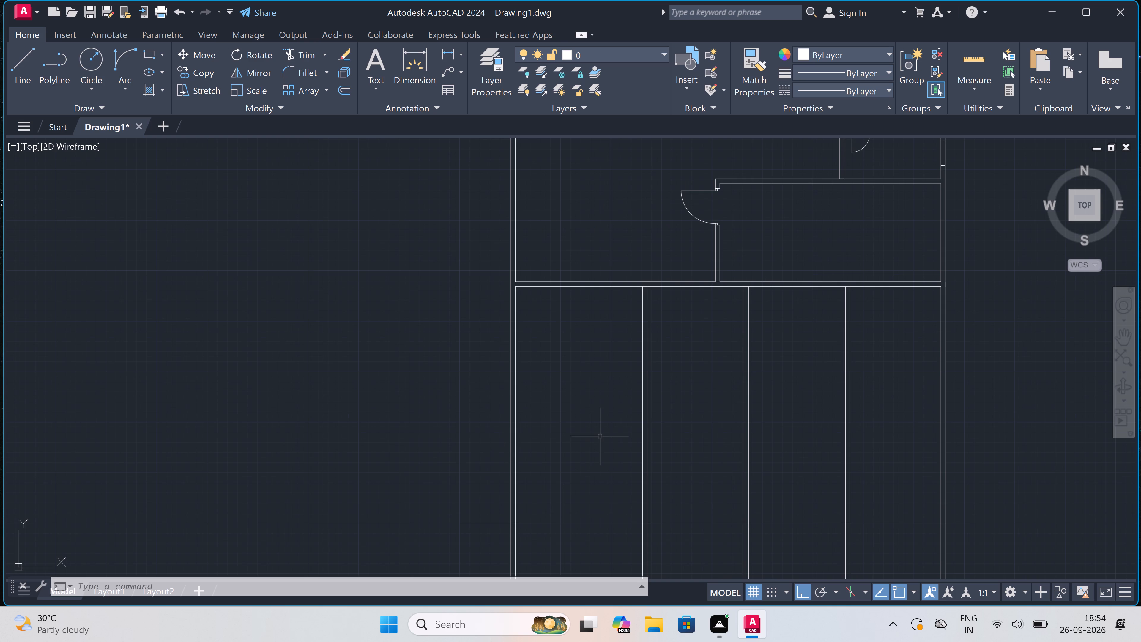
pyautogui.moveTo(686, 419); pyautogui.dragTo(653, 440)
pyautogui.doubleClick(555, 495)
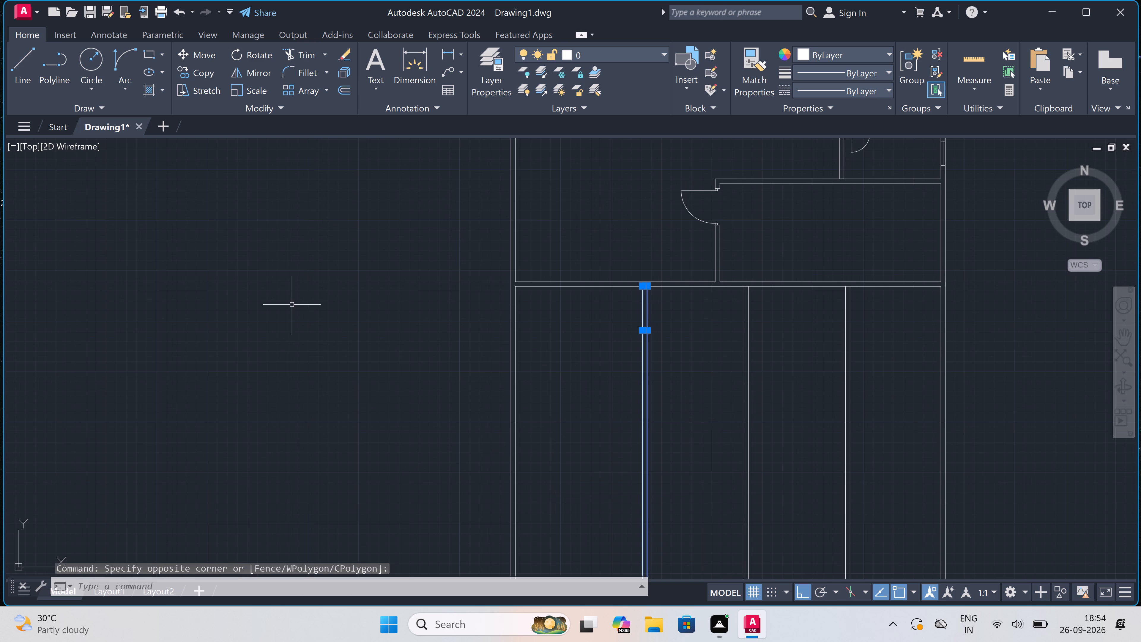
pyautogui.click(202, 51)
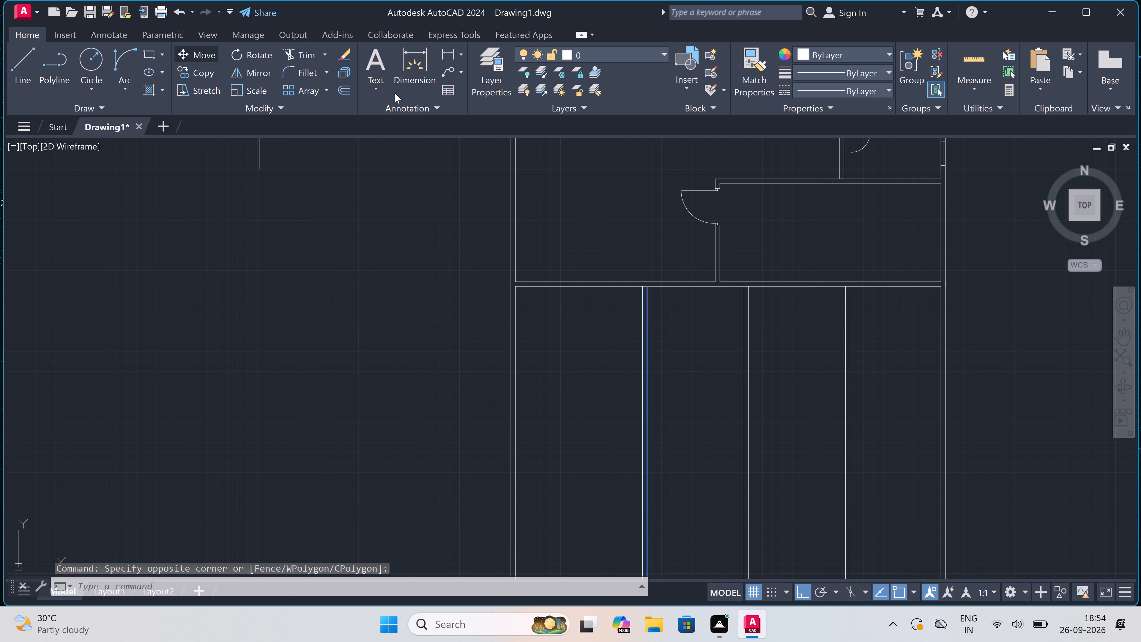
pyautogui.scroll(2, 619, 228)
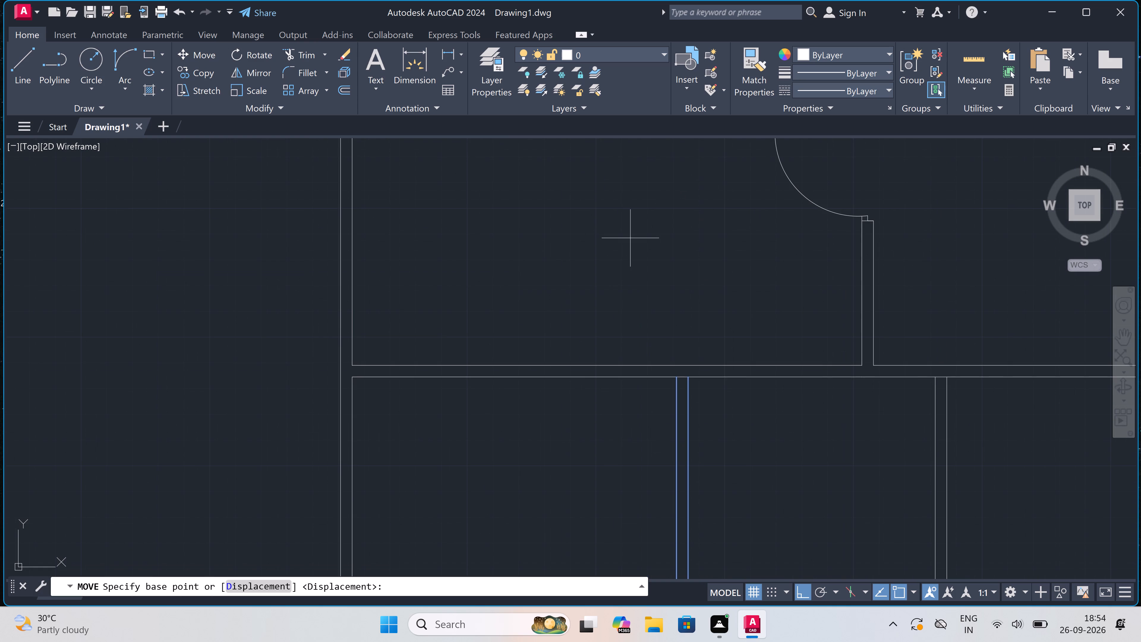
pyautogui.click(676, 375)
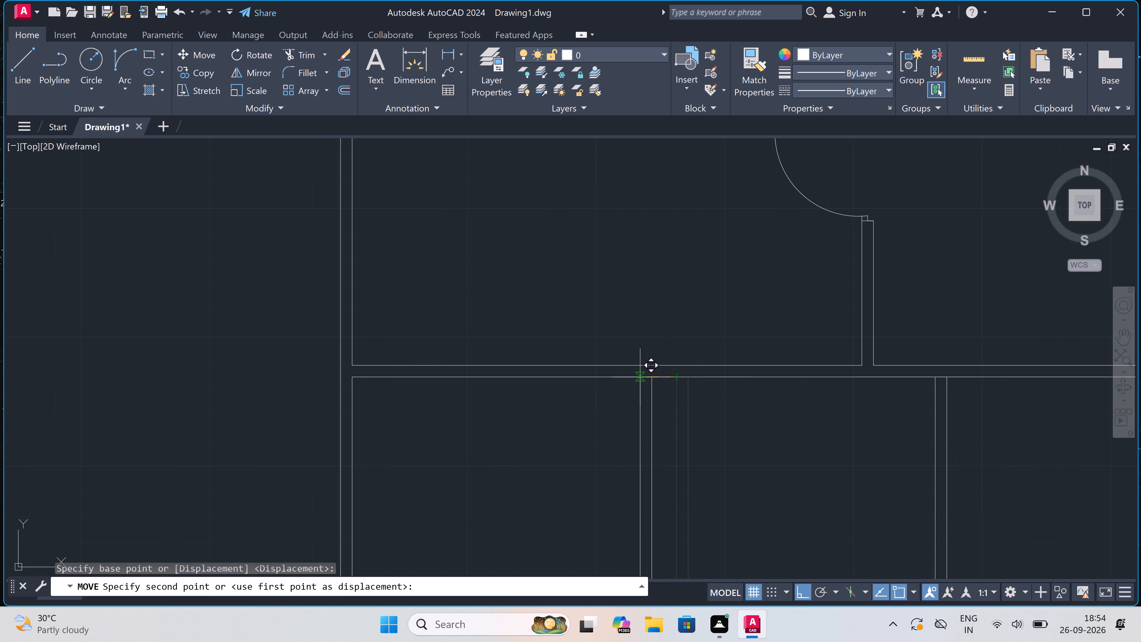
pyautogui.doubleClick(645, 375)
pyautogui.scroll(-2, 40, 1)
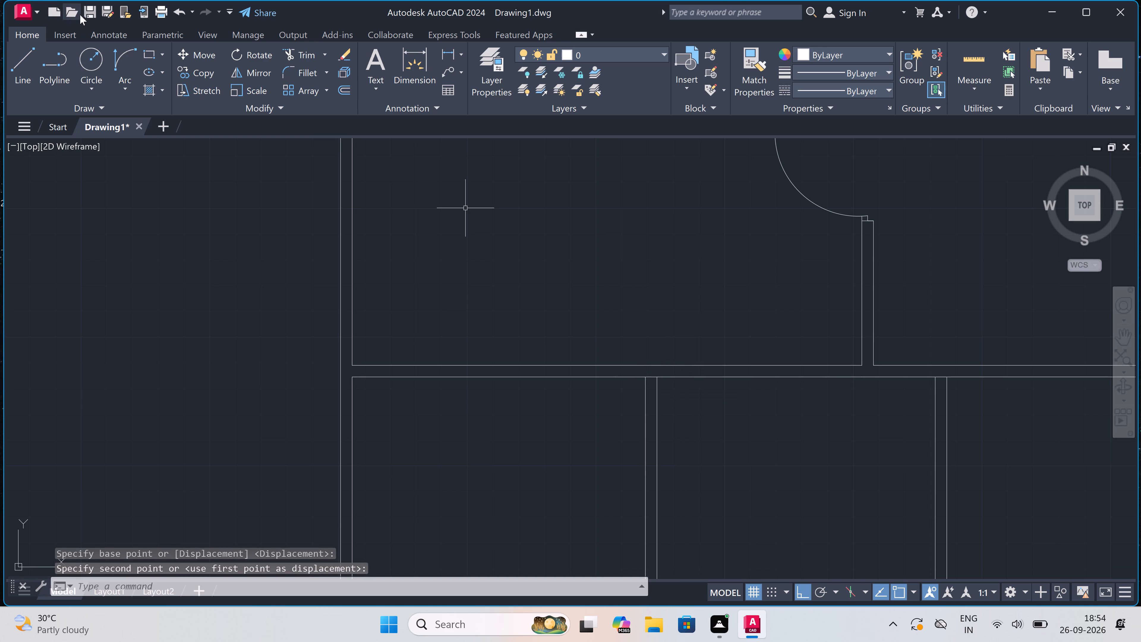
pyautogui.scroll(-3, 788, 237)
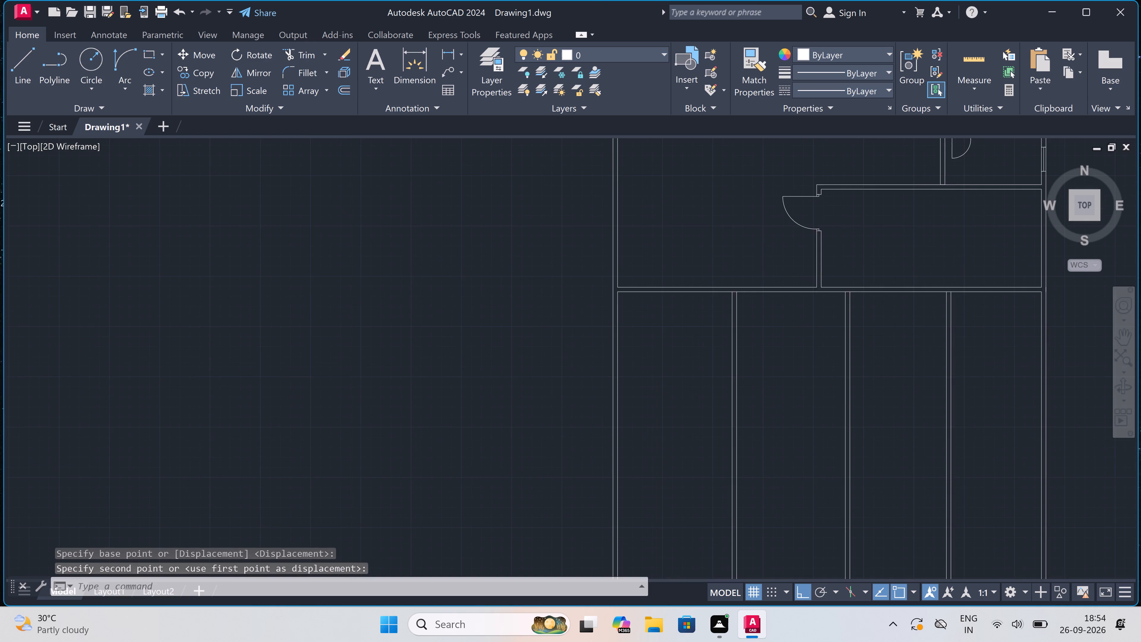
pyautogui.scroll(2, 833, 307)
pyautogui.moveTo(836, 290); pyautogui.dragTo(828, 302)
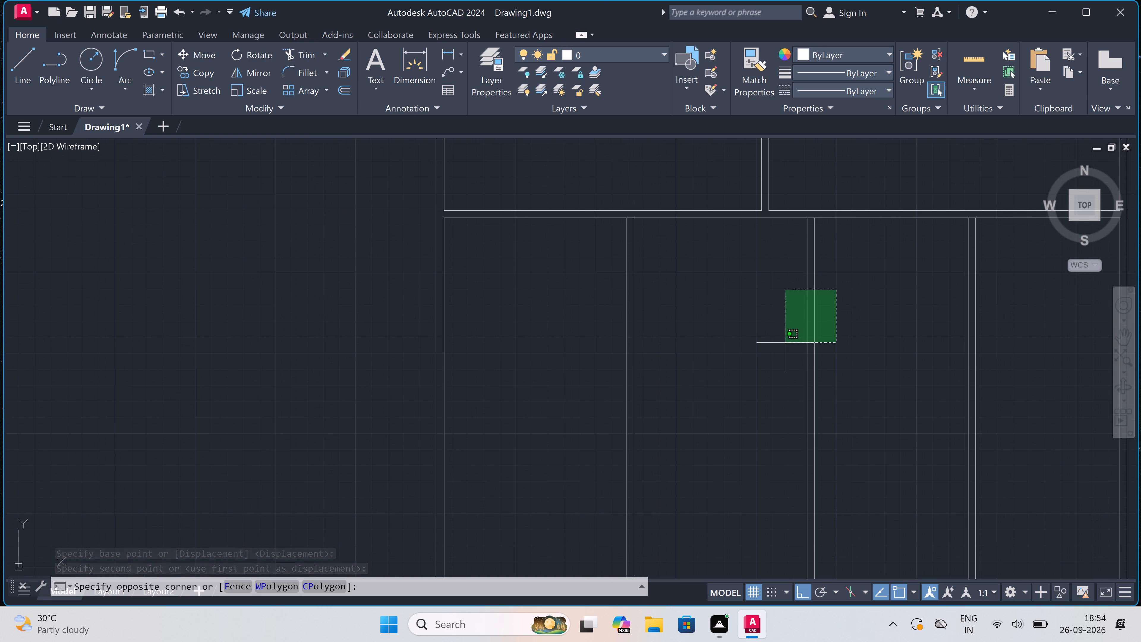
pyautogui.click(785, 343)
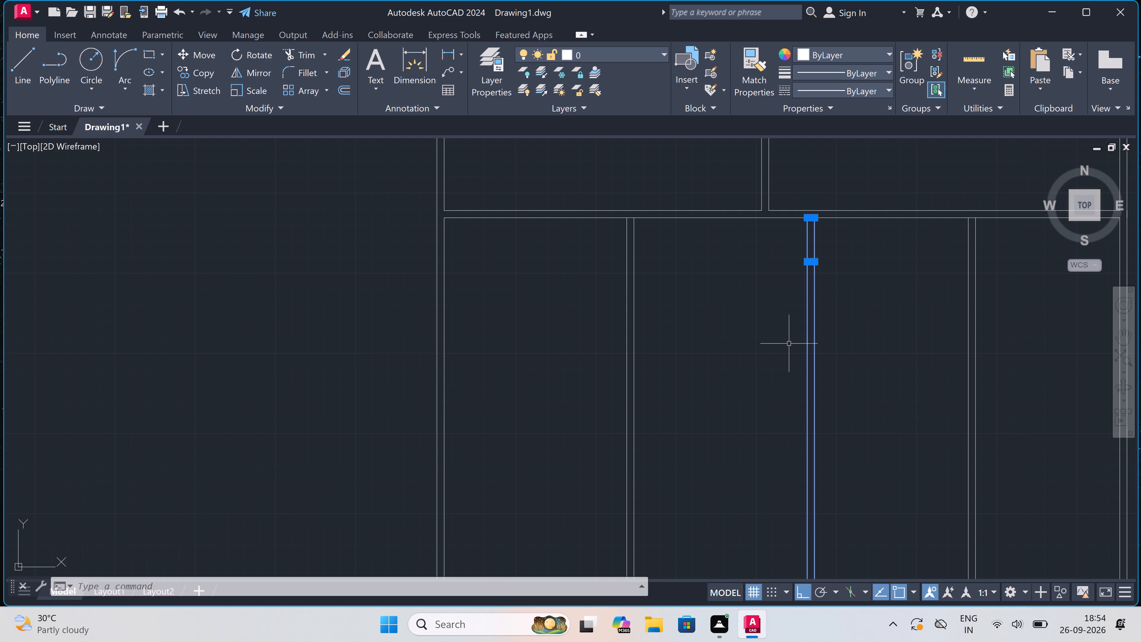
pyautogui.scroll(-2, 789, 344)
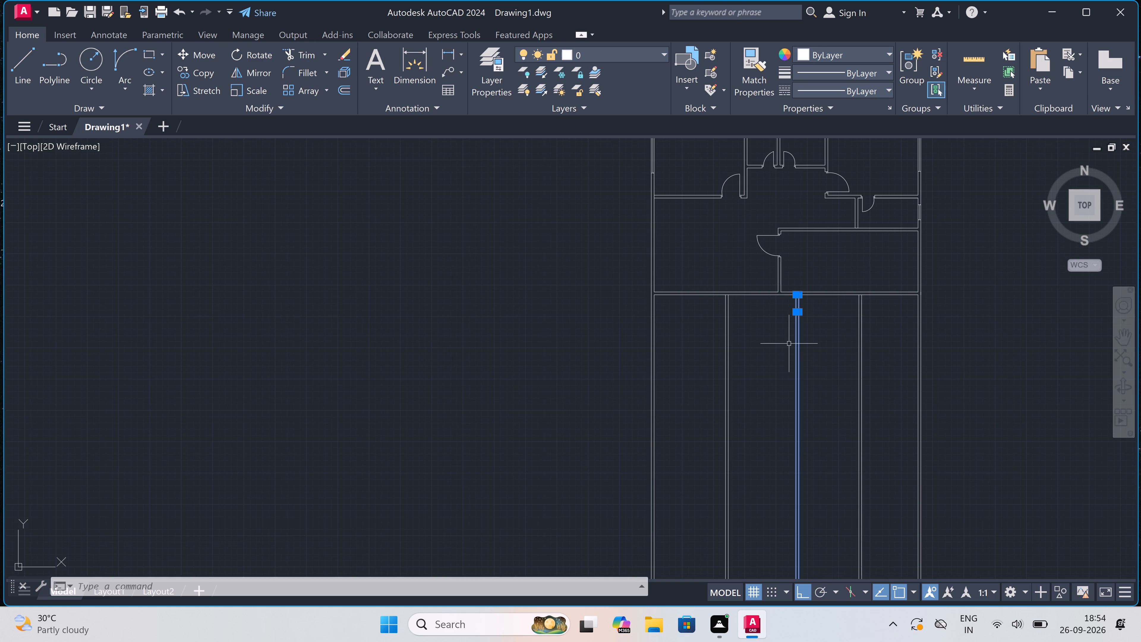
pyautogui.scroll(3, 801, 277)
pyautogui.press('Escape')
# Copy both lines of the first lower partition a short distance right along the cross wall's lower face.
pyautogui.scroll(-3, 801, 279)
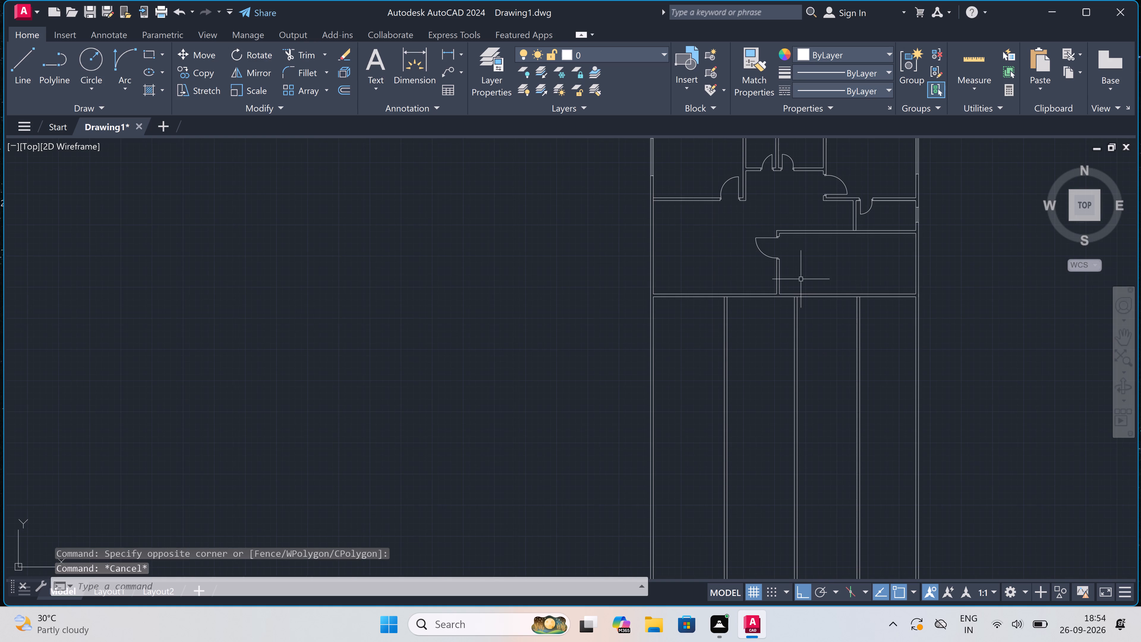
pyautogui.scroll(3, 875, 282)
pyautogui.scroll(-1, 876, 283)
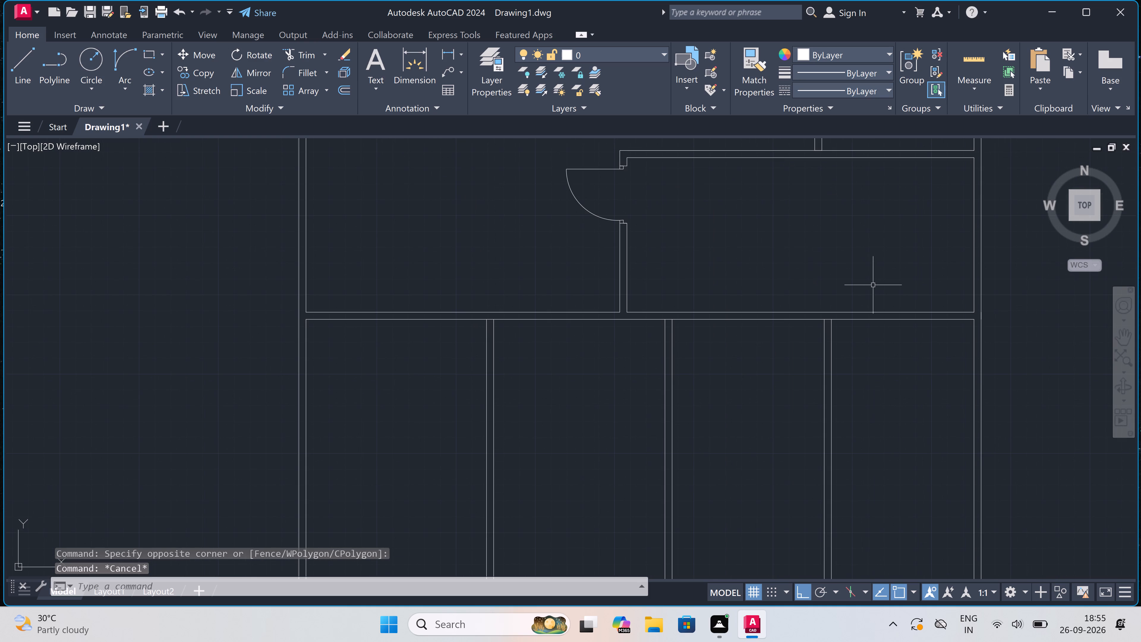
pyautogui.moveTo(548, 357); pyautogui.dragTo(544, 363)
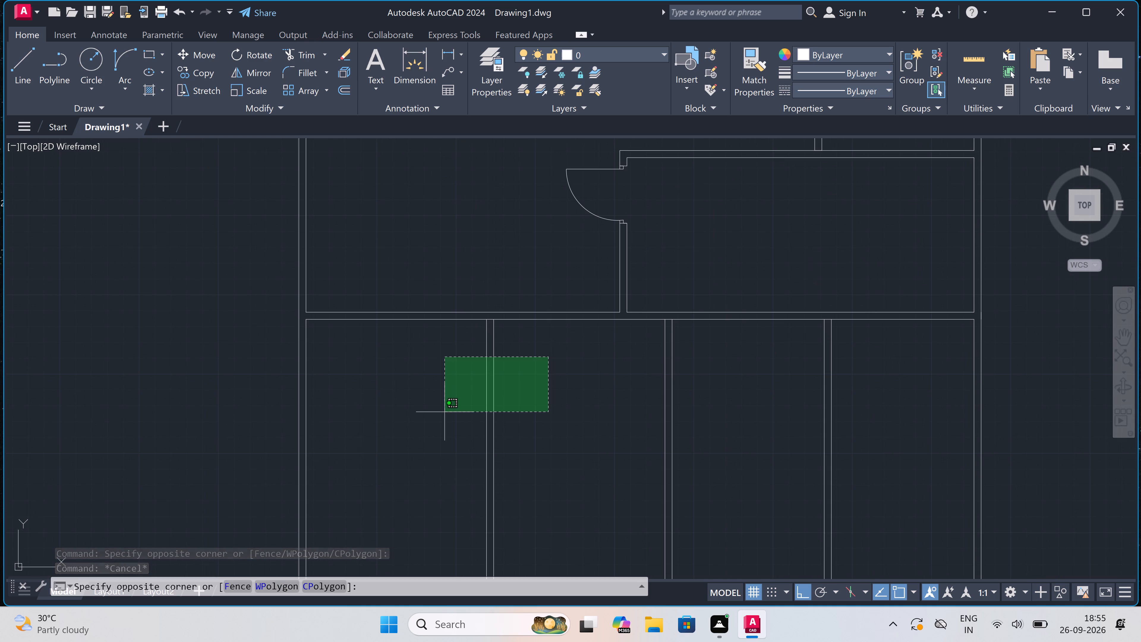
pyautogui.click(445, 411)
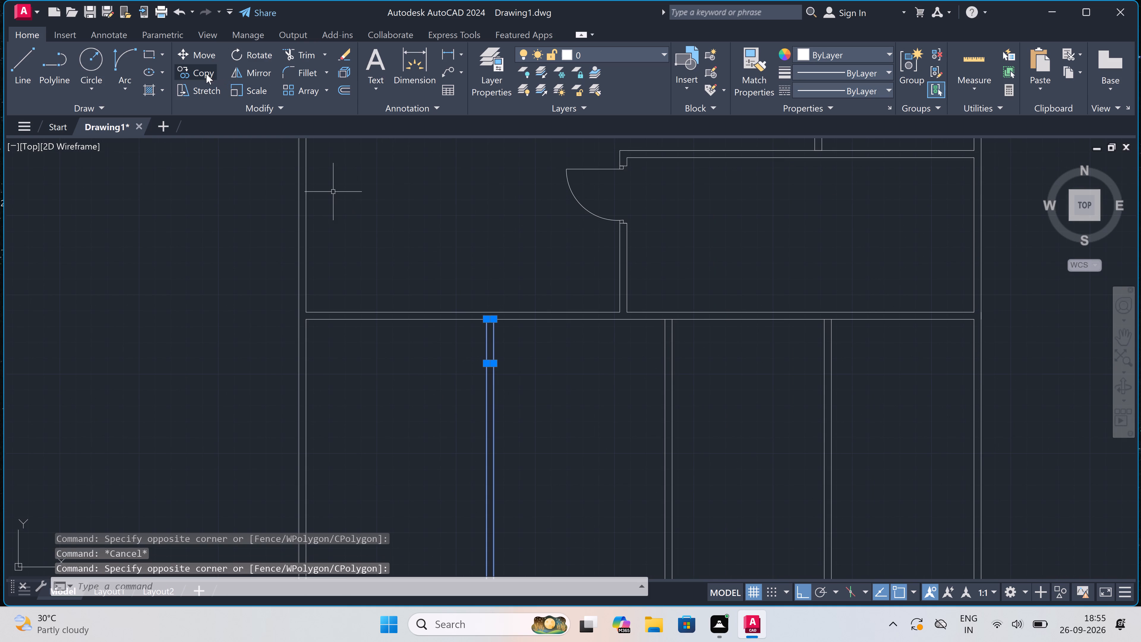
pyautogui.click(206, 74)
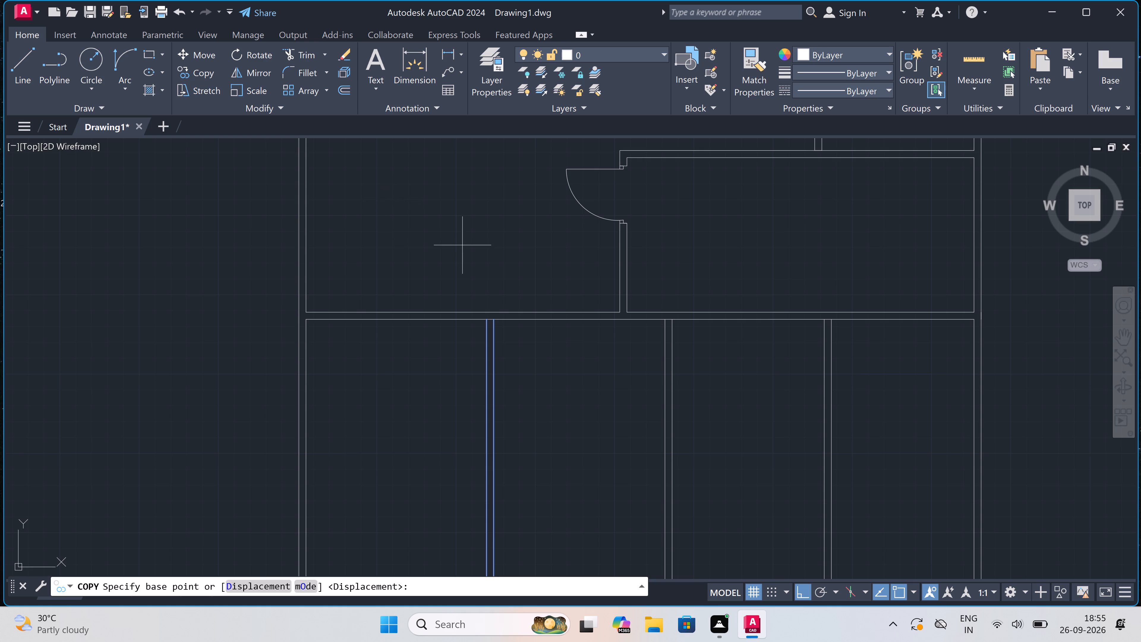
pyautogui.click(494, 317)
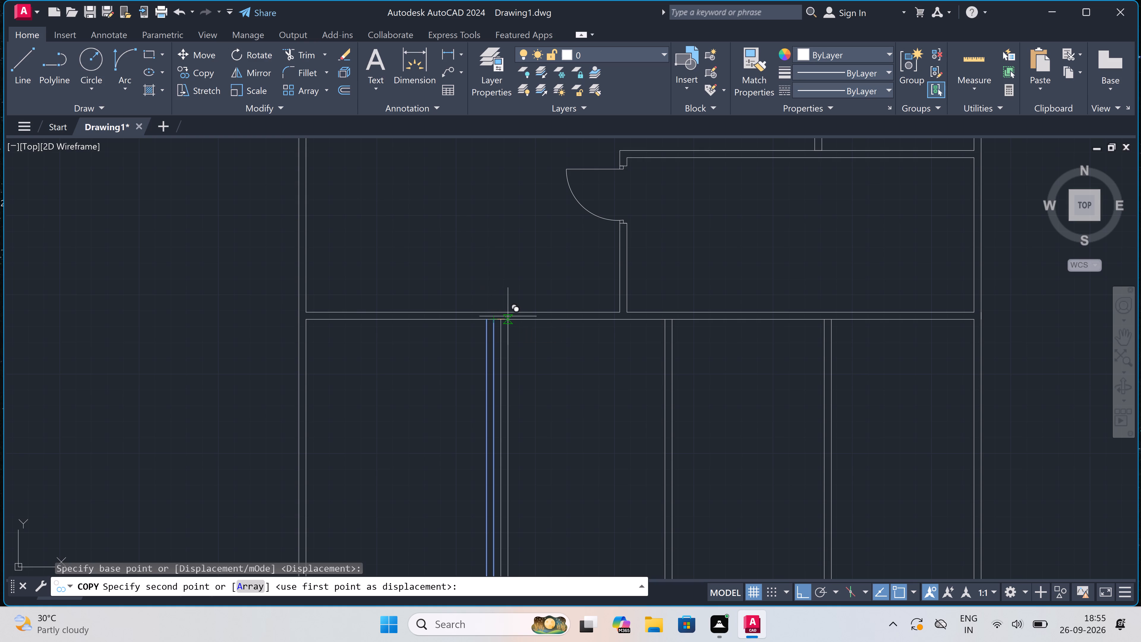
pyautogui.click(507, 316)
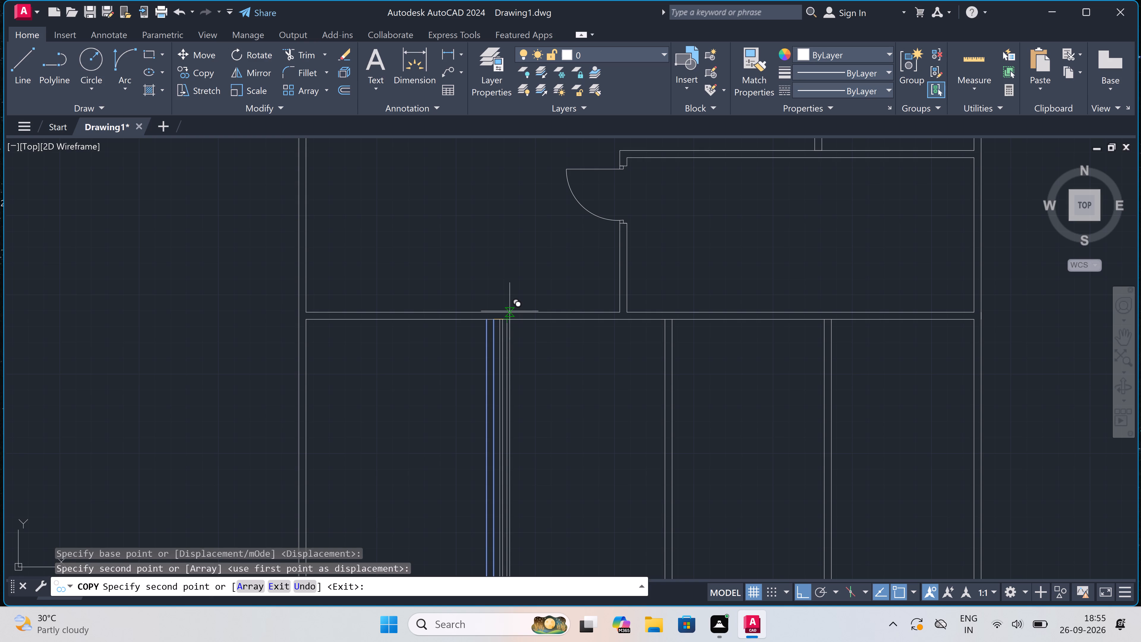
pyautogui.press('Escape')
# Erase the original pair of lines of the first lower partition, keeping the copied pair beside it.
pyautogui.scroll(3, 497, 328)
pyautogui.moveTo(495, 322); pyautogui.dragTo(490, 325)
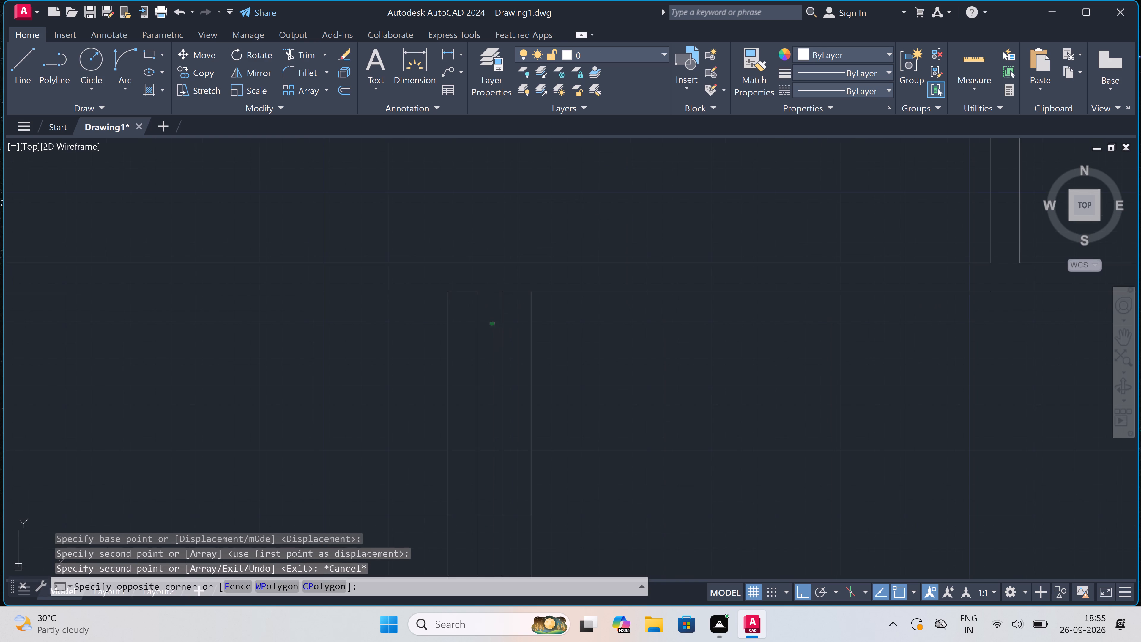
pyautogui.click(349, 370)
pyautogui.press('Delete')
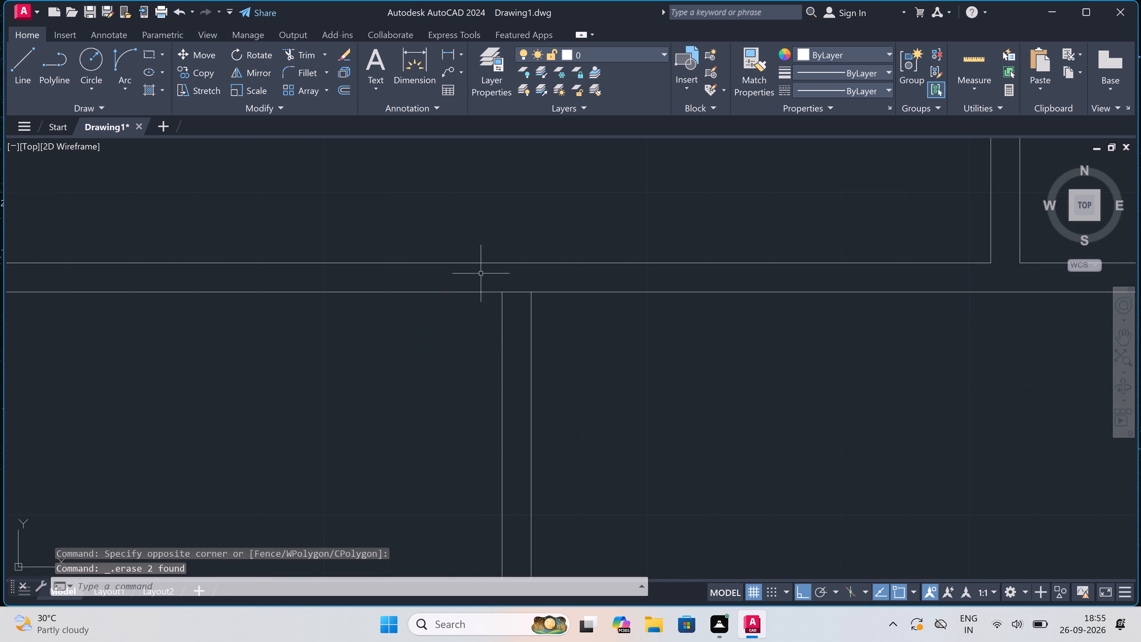
# Draw a vertical jamb line across the cross wall, just right of where the wall containing the door above meets it.
pyautogui.scroll(-7, 486, 275)
pyautogui.scroll(3, 505, 283)
pyautogui.scroll(2, 561, 286)
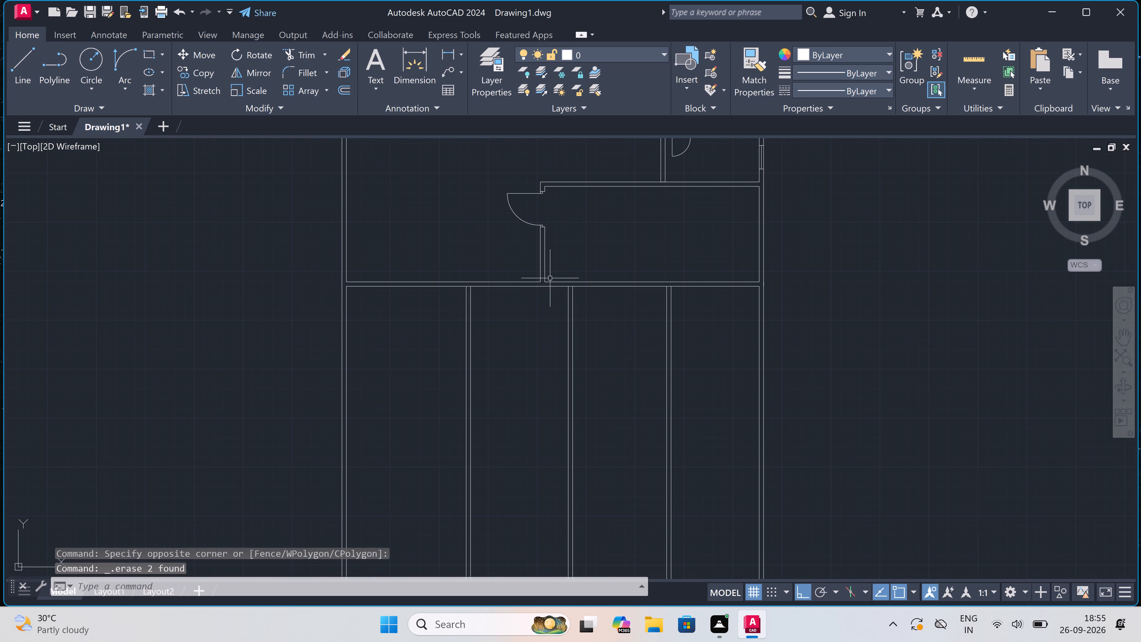
pyautogui.scroll(2, 561, 286)
pyautogui.scroll(-4, 579, 258)
pyautogui.scroll(3, 582, 215)
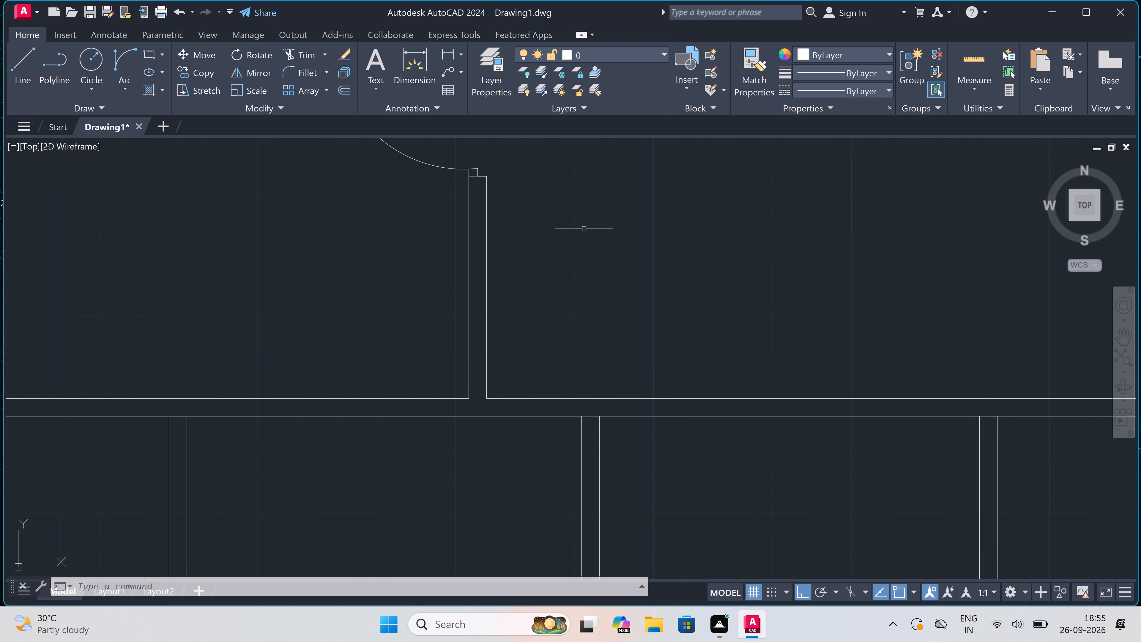
pyautogui.write('l')
pyautogui.press('space')
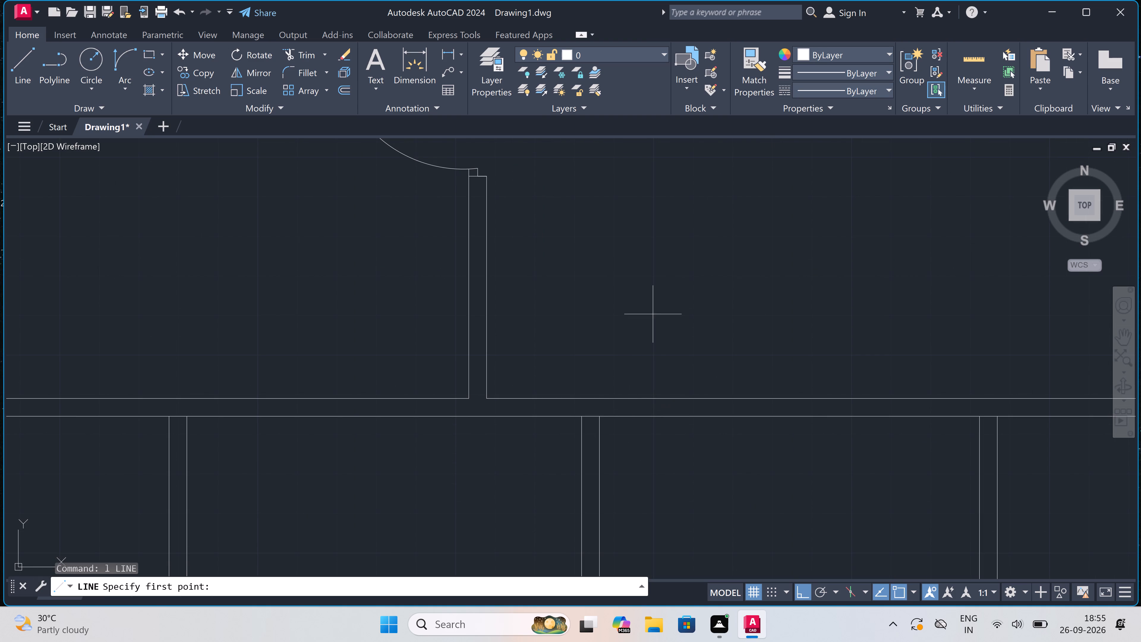
pyautogui.scroll(3, 475, 408)
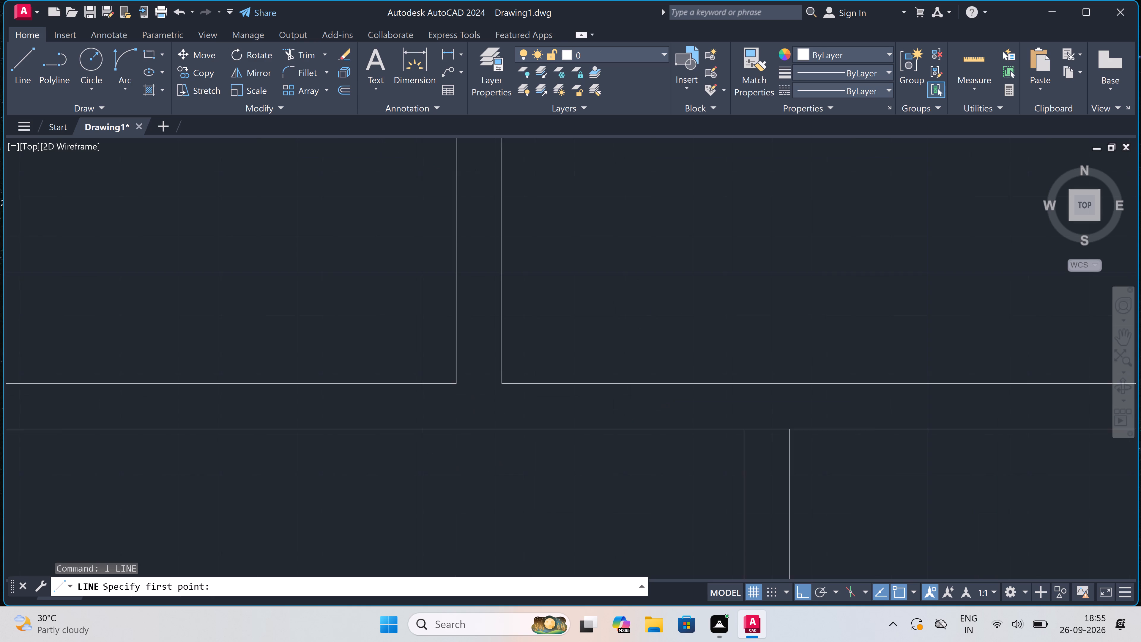
pyautogui.moveTo(536, 369); pyautogui.dragTo(536, 377)
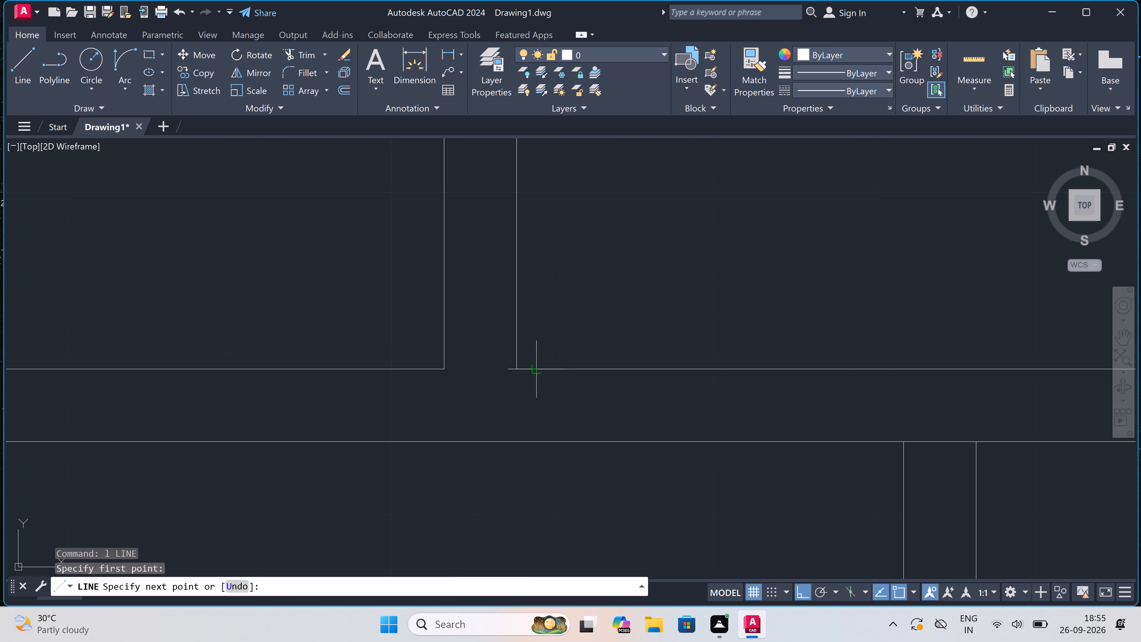
pyautogui.click(534, 443)
pyautogui.press('Escape')
# Draw the other jamb across the cross wall at the second partition's left face, then 2" left from its midpoint and 3' down for the door leaf.
pyautogui.press('space')
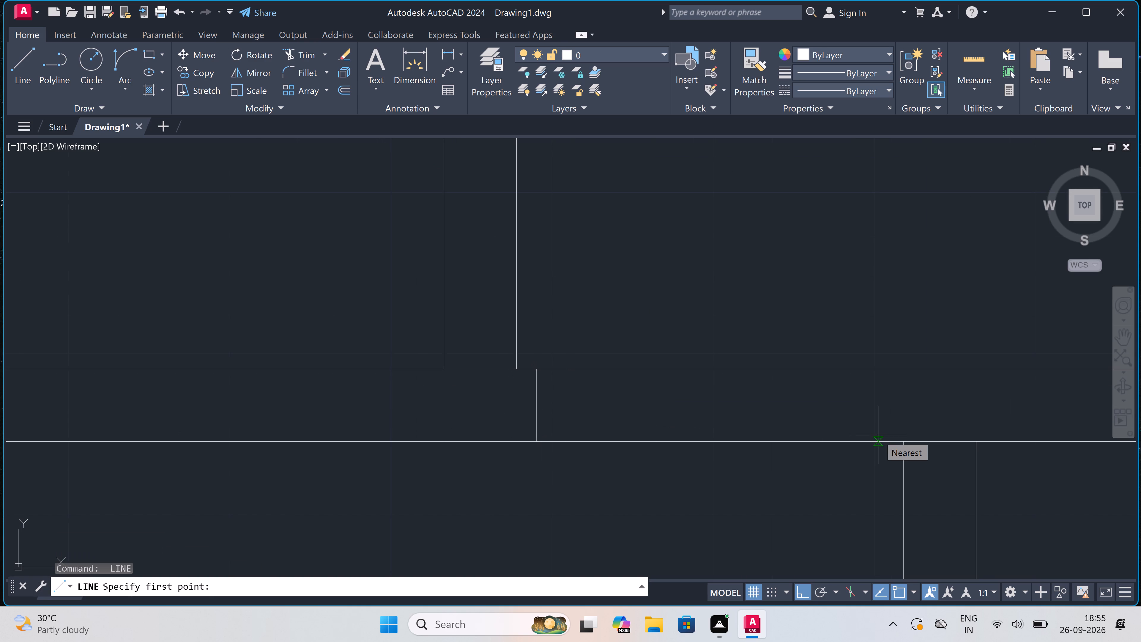
pyautogui.moveTo(905, 443); pyautogui.dragTo(907, 440)
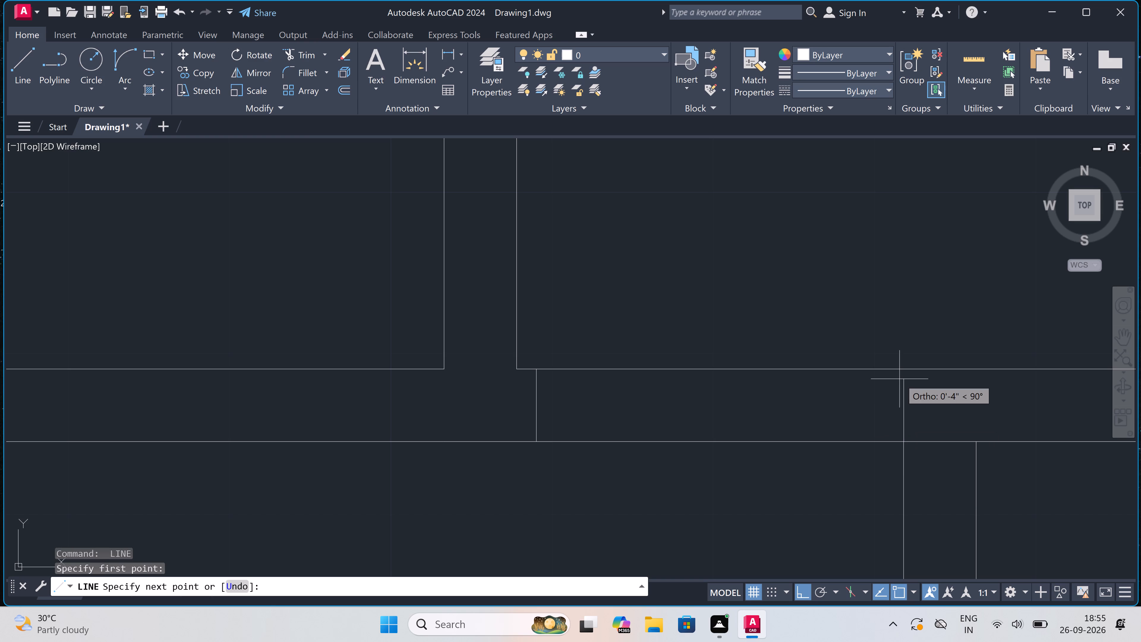
pyautogui.click(904, 367)
pyautogui.click(900, 403)
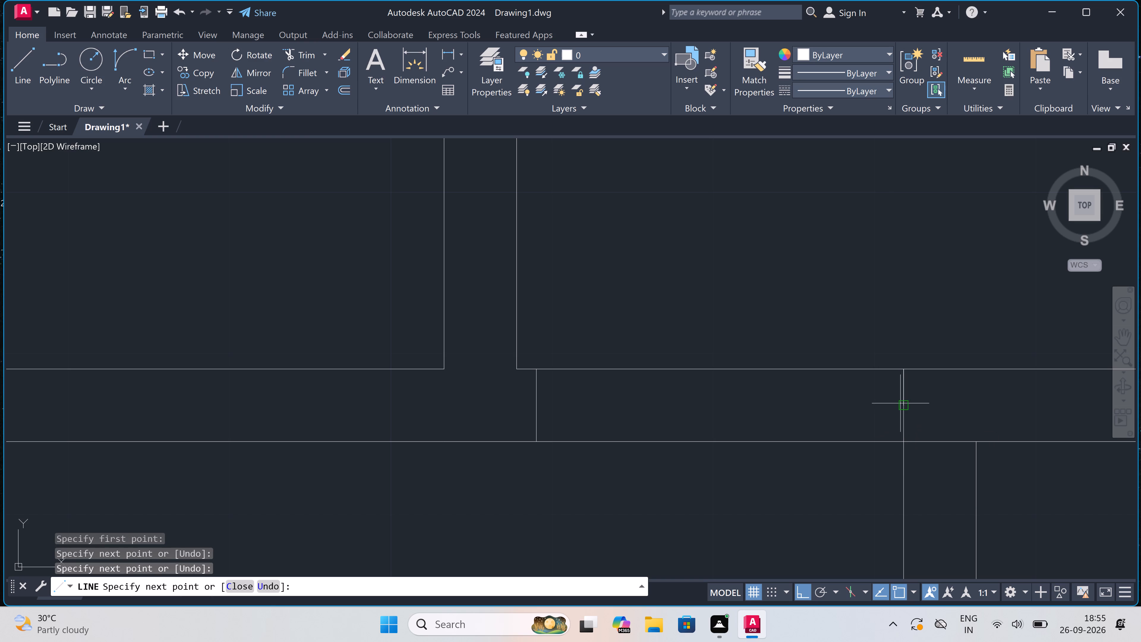
pyautogui.write('2"')
pyautogui.press('space')
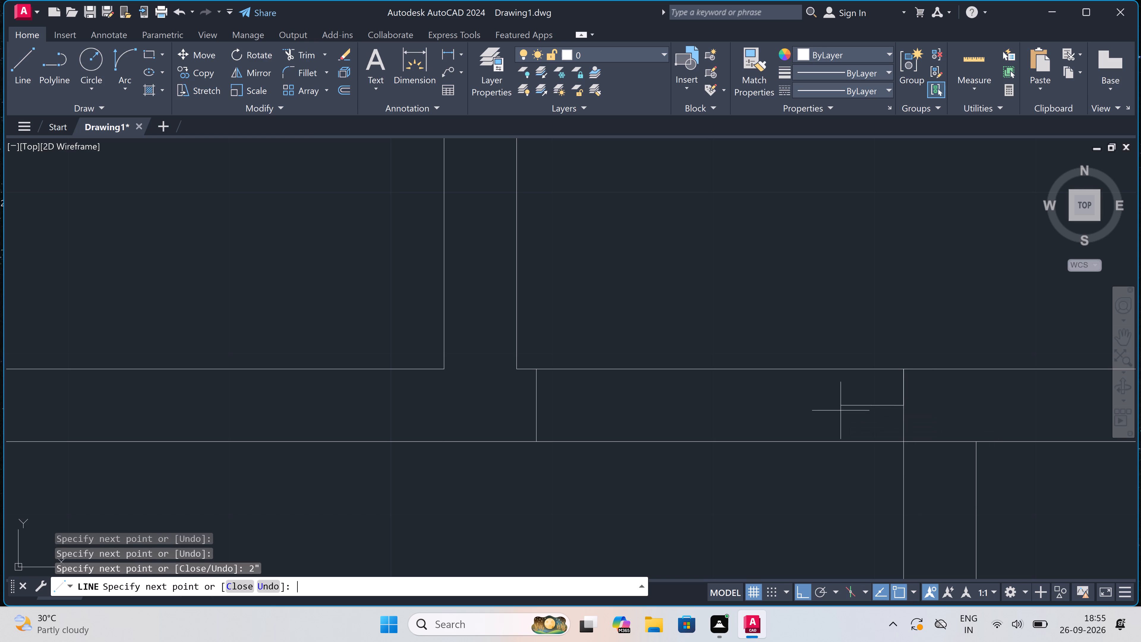
pyautogui.write("3'")
pyautogui.press('space')
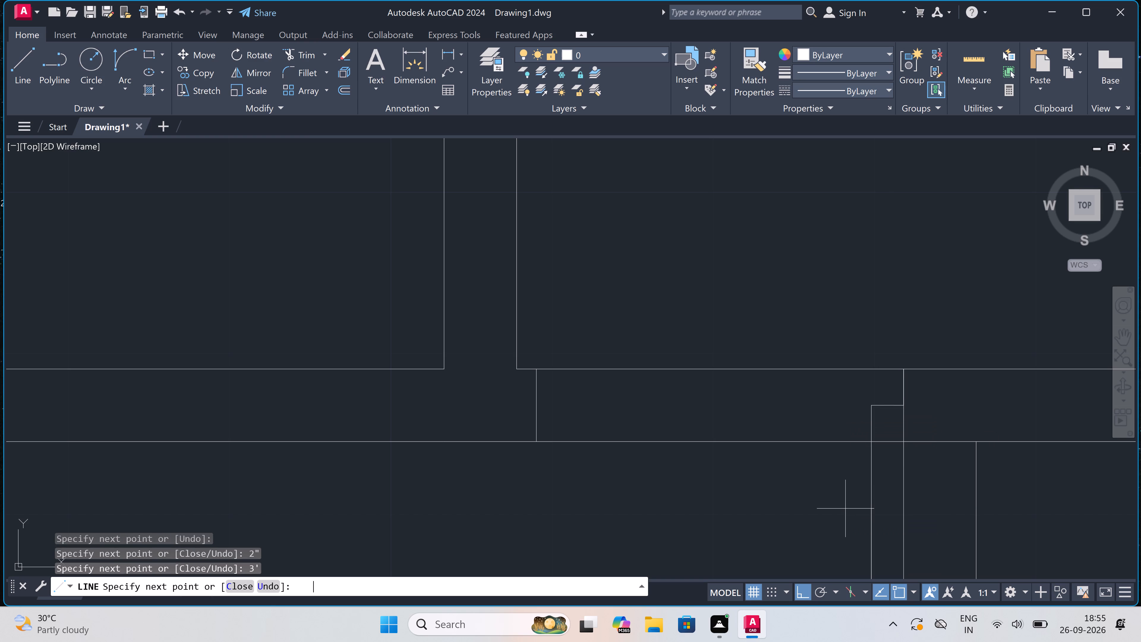
pyautogui.press('Escape')
# Draw a 2" horizontal line to the right from the midpoint of the door opening's left jamb.
pyautogui.press('space')
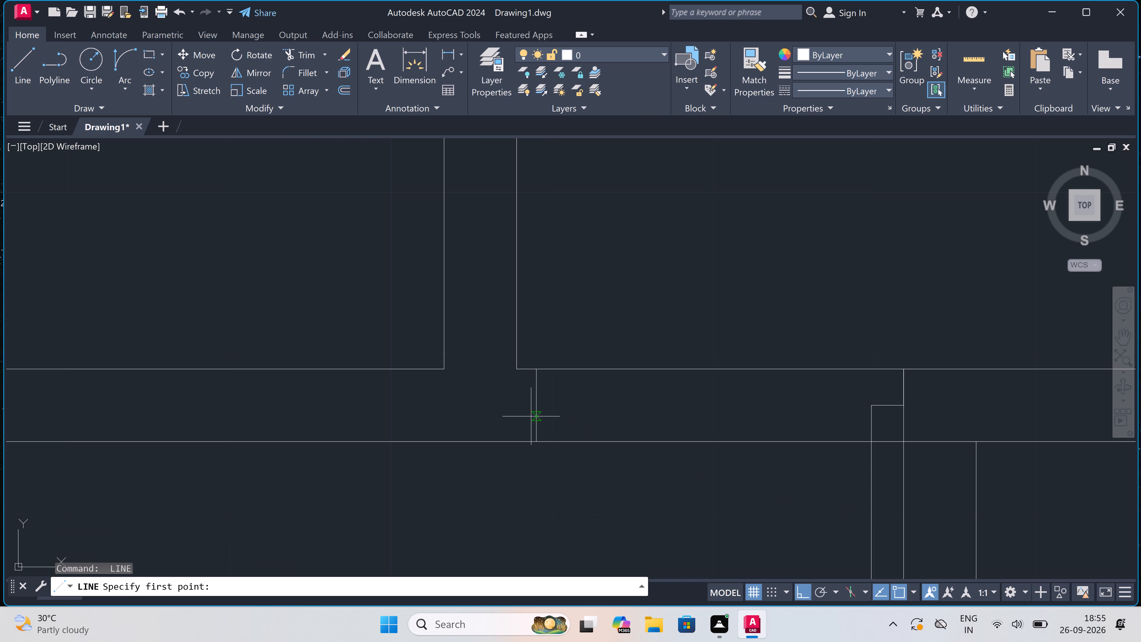
pyautogui.moveTo(536, 402); pyautogui.dragTo(544, 402)
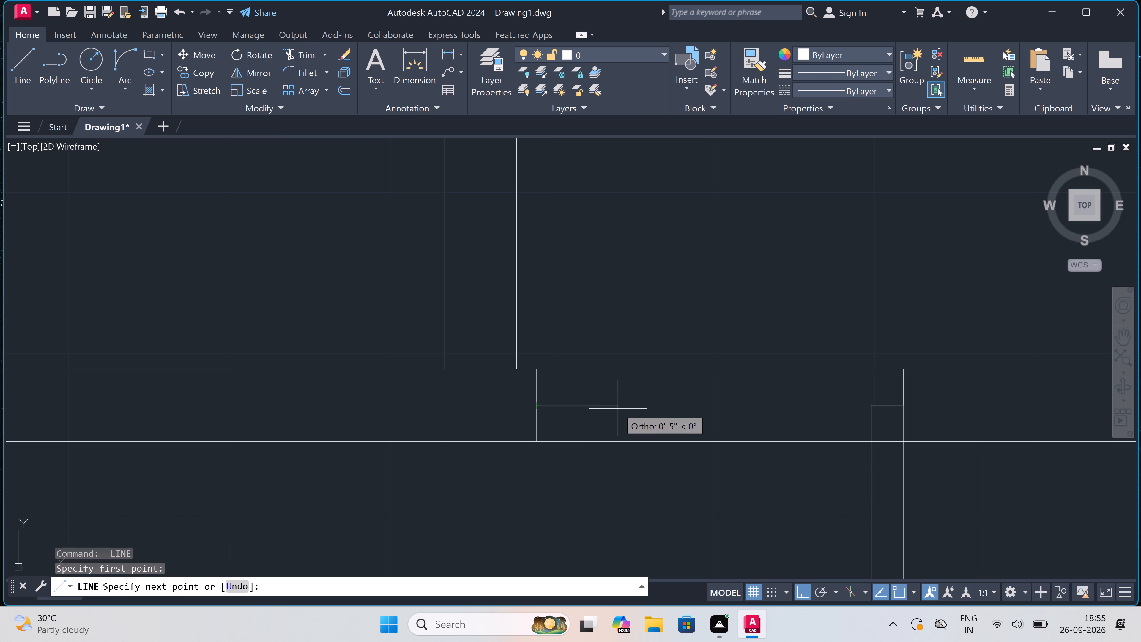
pyautogui.write('2"')
pyautogui.press('space')
pyautogui.press('Escape')
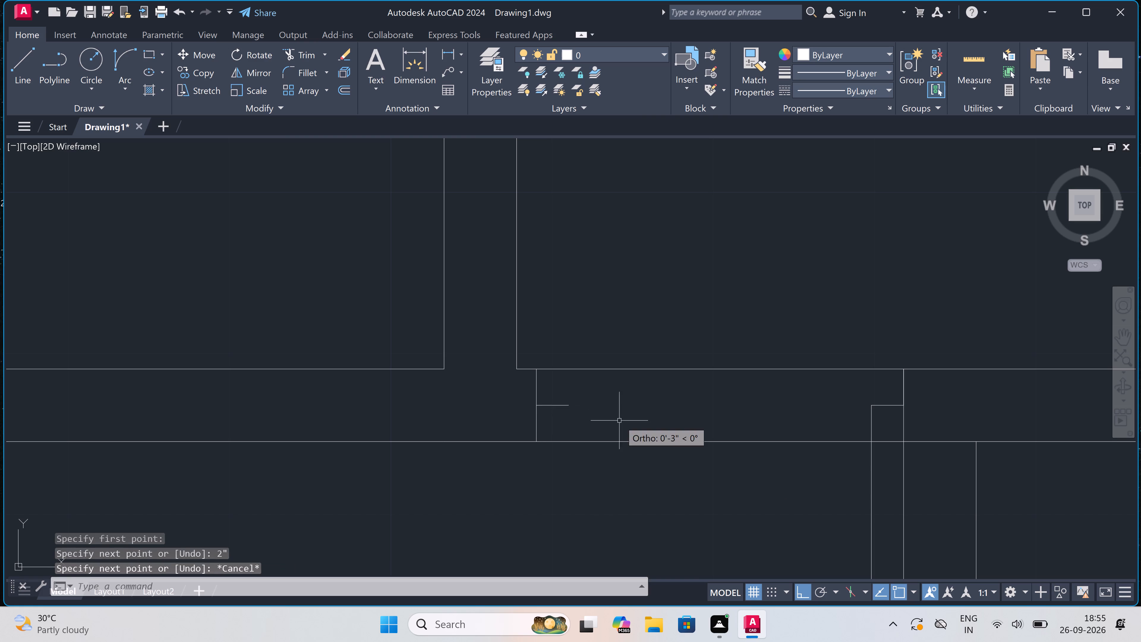
pyautogui.scroll(-4, 614, 418)
pyautogui.scroll(3, 606, 501)
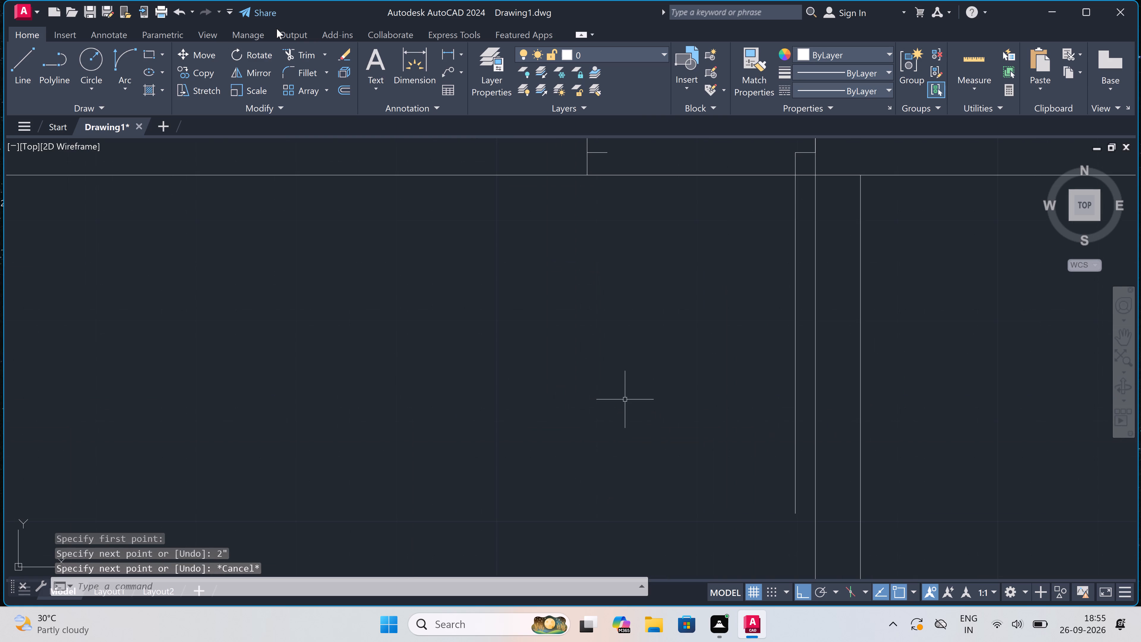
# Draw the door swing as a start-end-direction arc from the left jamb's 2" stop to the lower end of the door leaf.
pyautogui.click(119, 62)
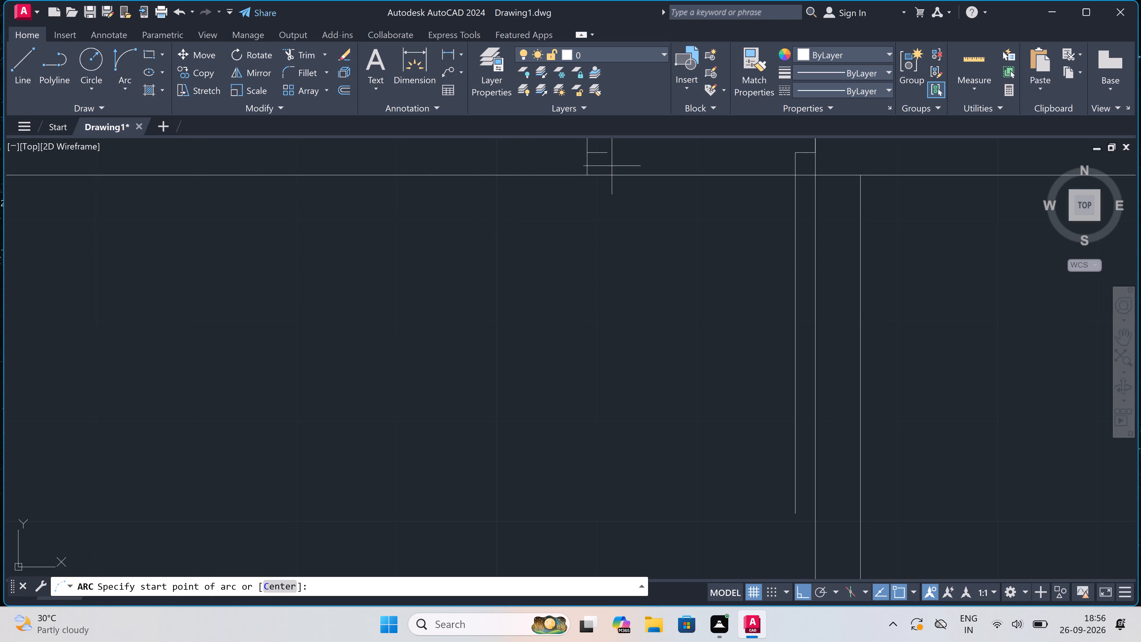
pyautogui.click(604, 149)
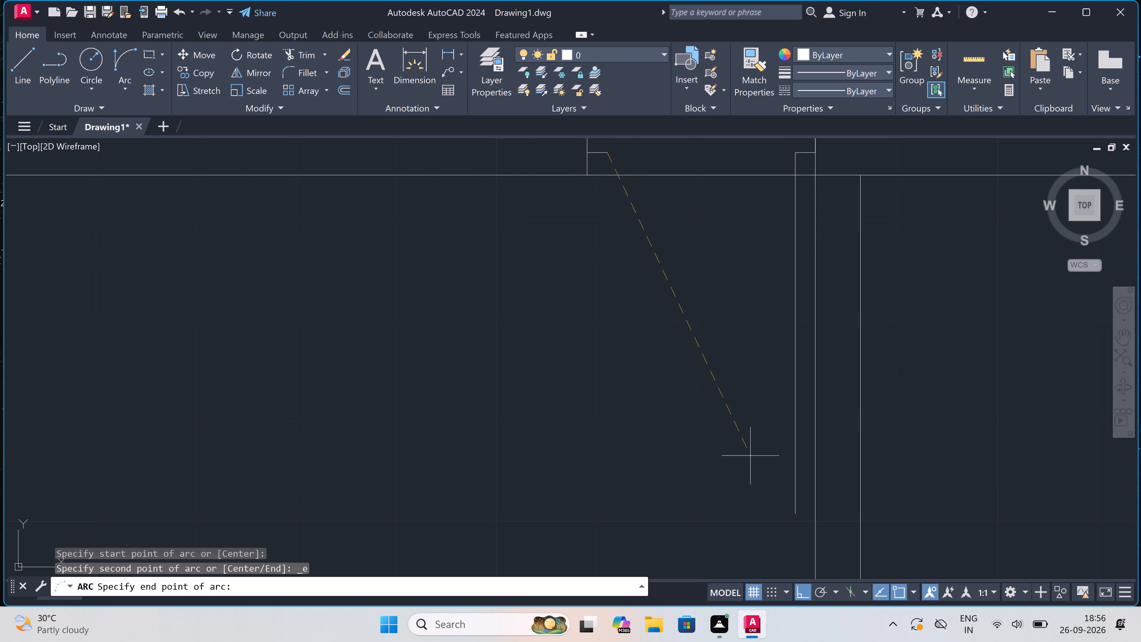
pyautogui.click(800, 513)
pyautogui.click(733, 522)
# Draw a vertical jamb line across the cross wall, continuing the second partition's right face up to the wall's upper line.
pyautogui.scroll(-4, 716, 514)
pyautogui.scroll(3, 758, 485)
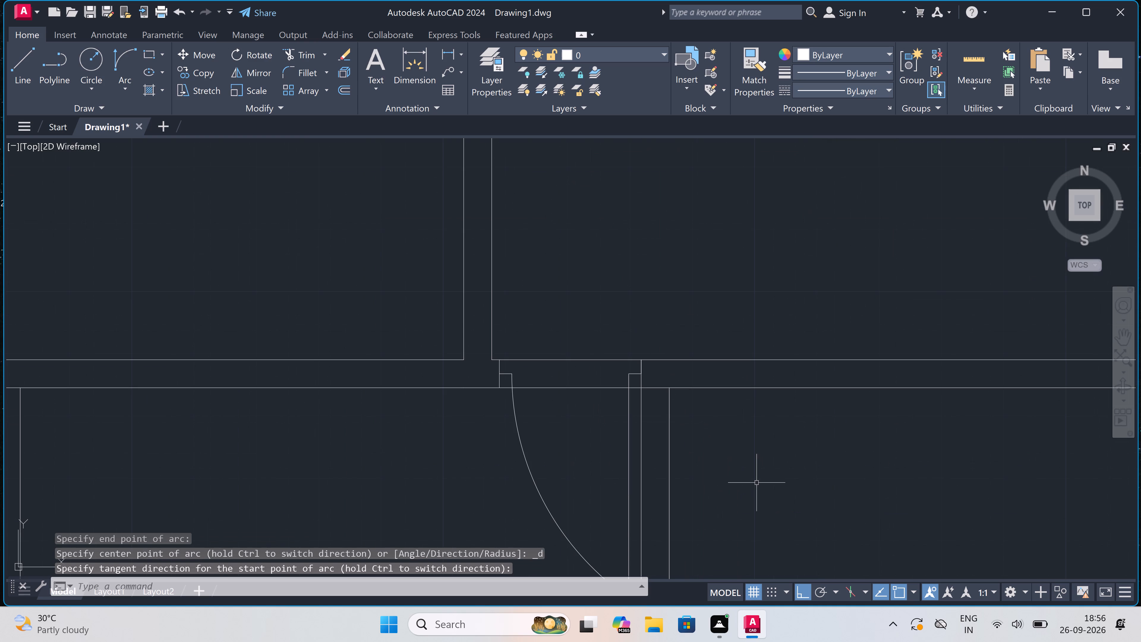
pyautogui.press('l')
pyautogui.press('space')
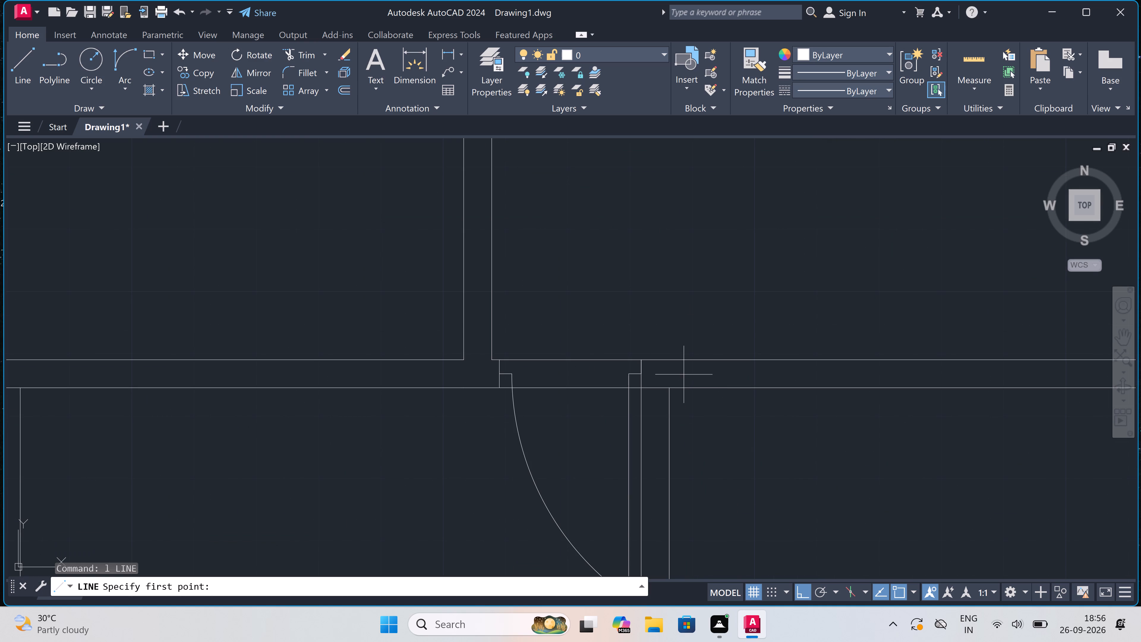
pyautogui.scroll(2, 667, 387)
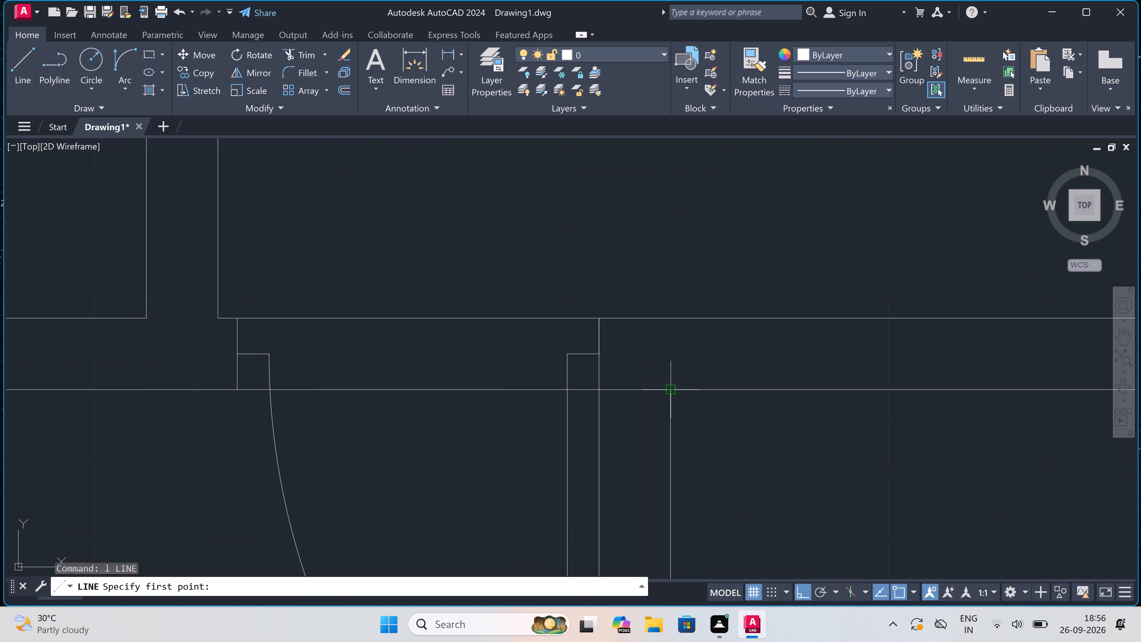
pyautogui.click(669, 387)
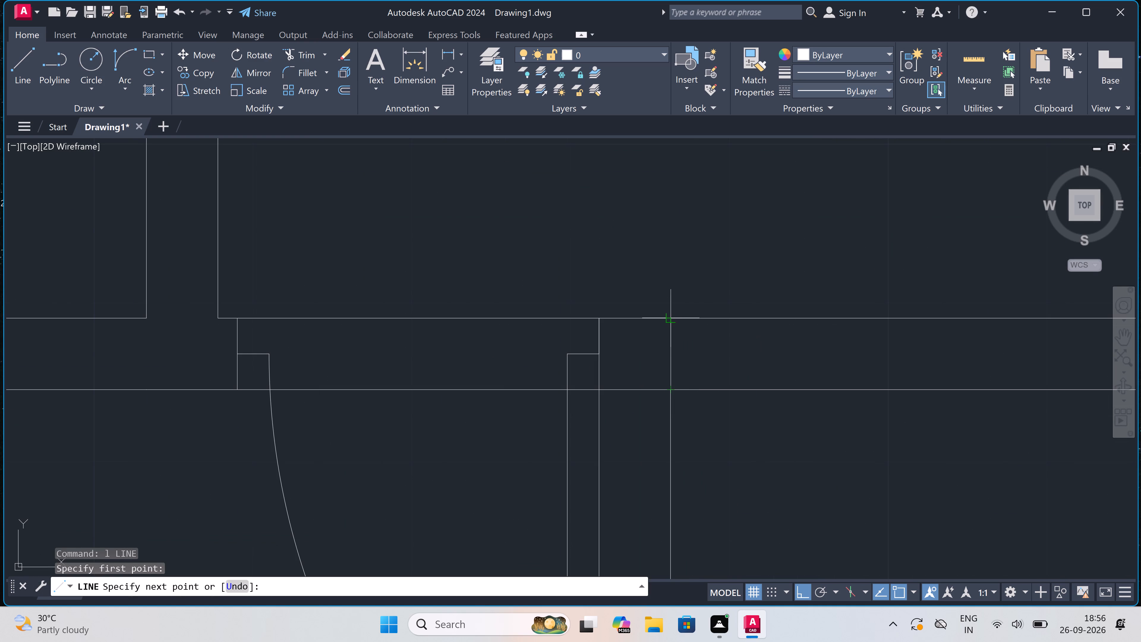
pyautogui.click(669, 318)
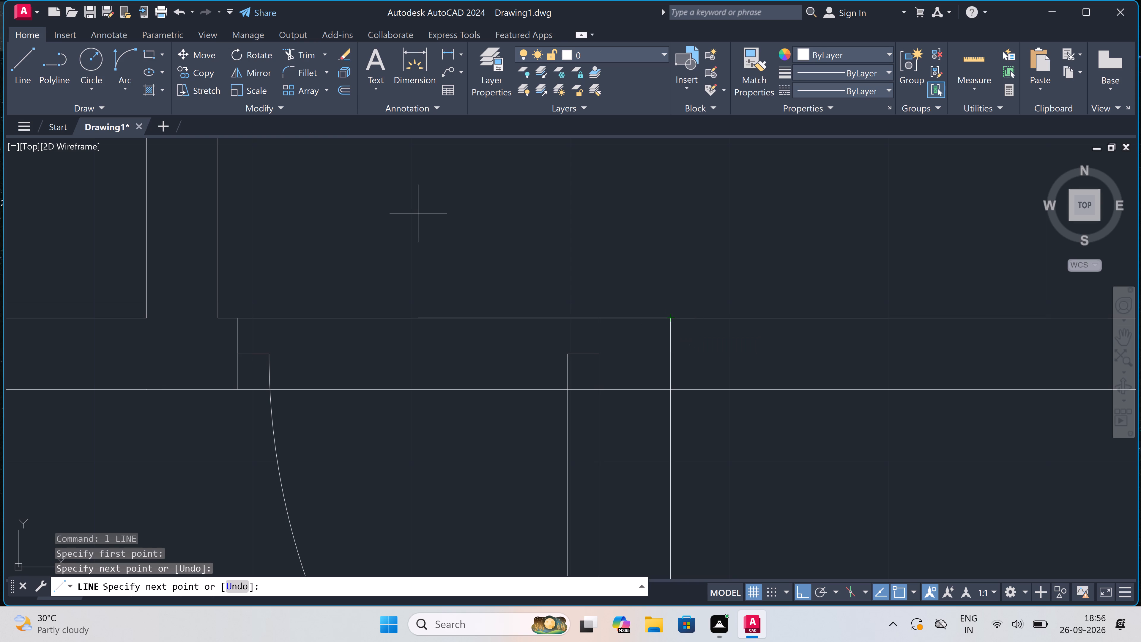
pyautogui.press('Escape')
# From that jamb's midpoint, draw a line 2" to the right and 3' down as the second door's leaf.
pyautogui.press('space')
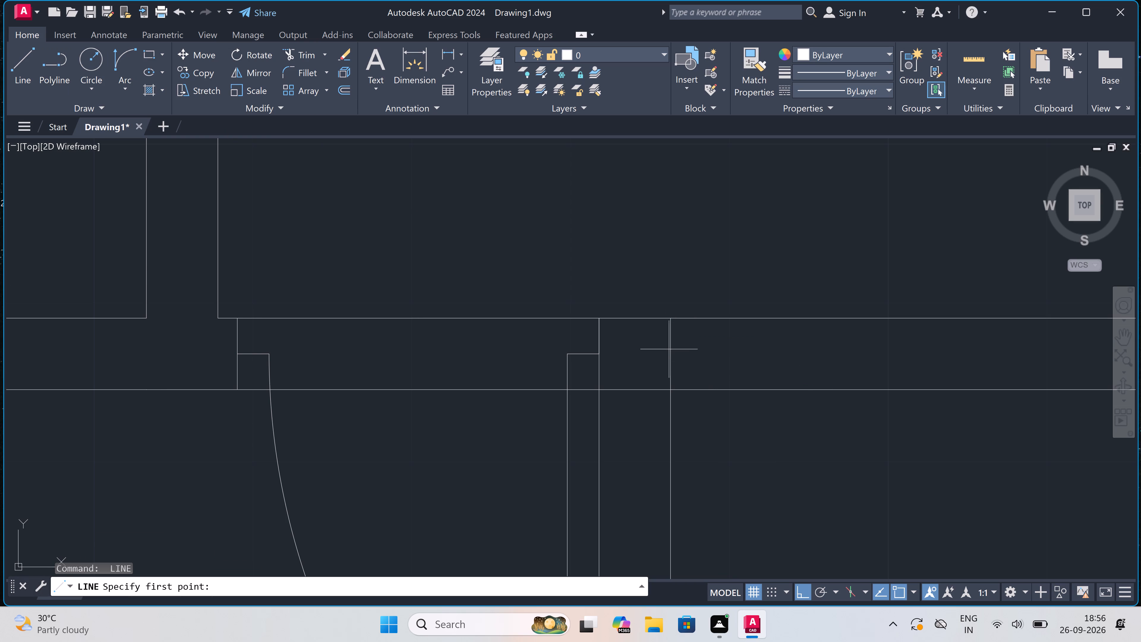
pyautogui.moveTo(674, 353); pyautogui.dragTo(678, 353)
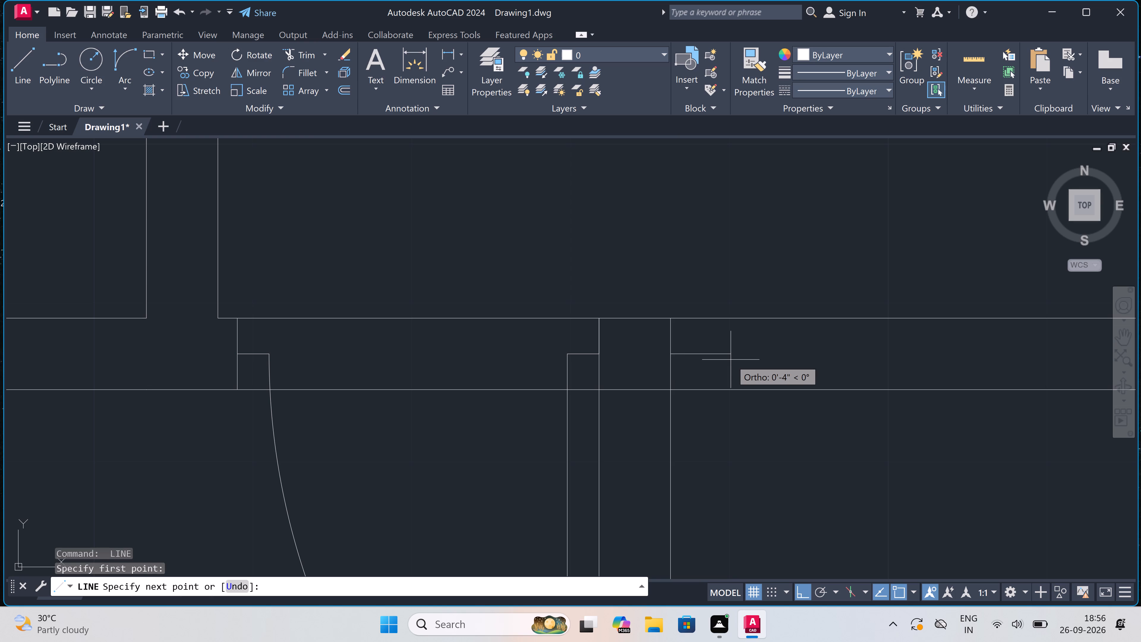
pyautogui.press('2')
pyautogui.write('"')
pyautogui.press('space')
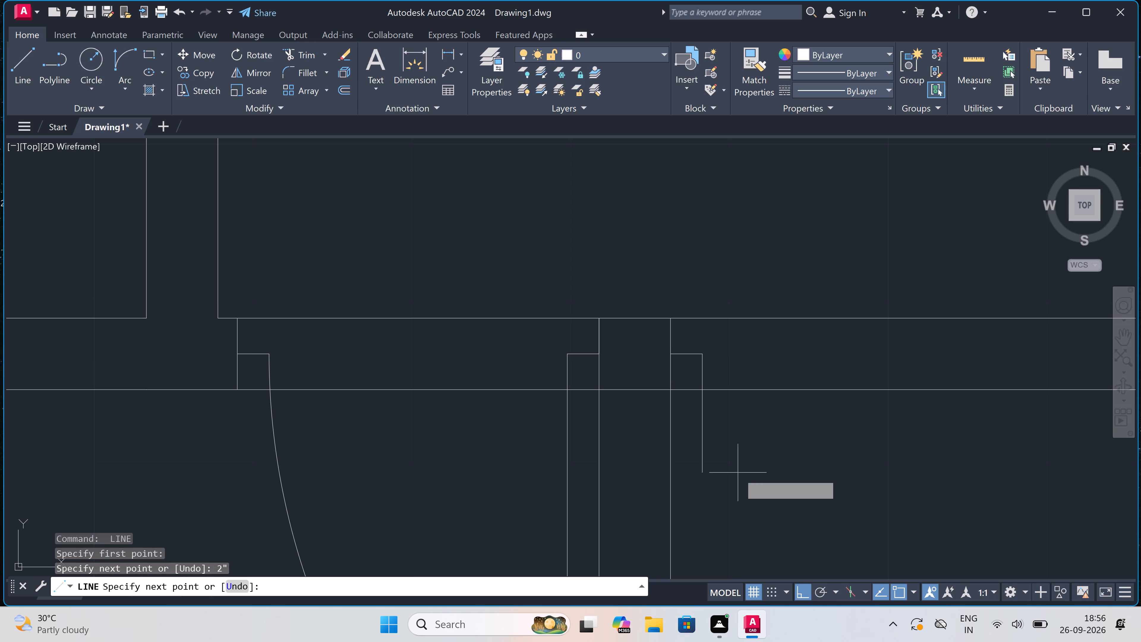
pyautogui.write("3'")
pyautogui.press('space')
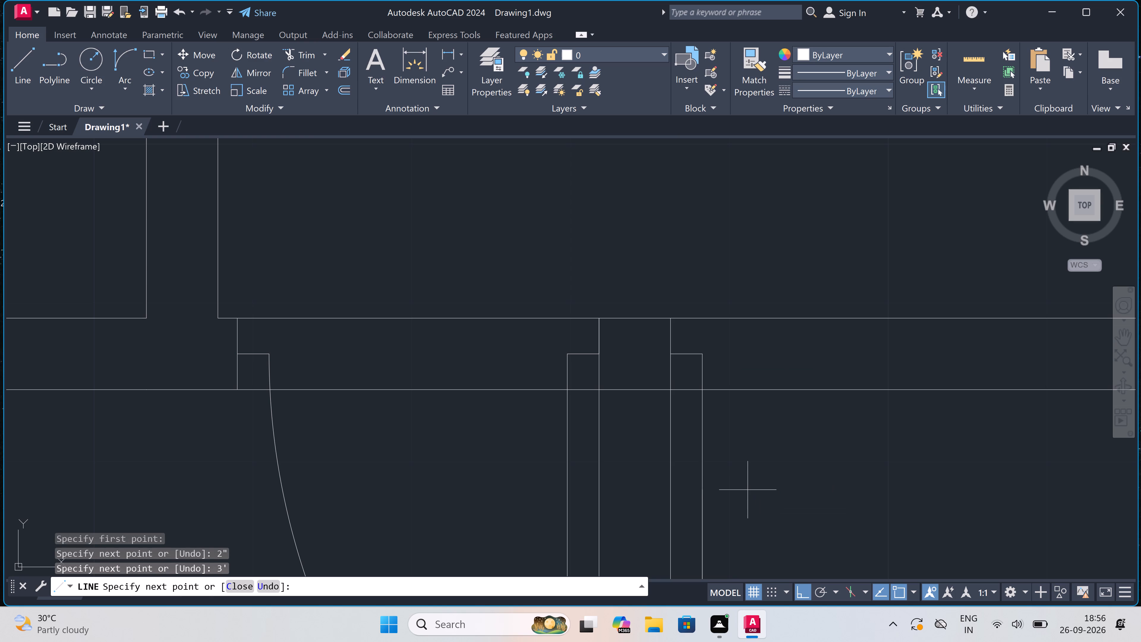
pyautogui.press('Escape')
# Draw the second door's opposite jamb as a vertical line across the cross wall, farther right of the second partition.
pyautogui.press('space')
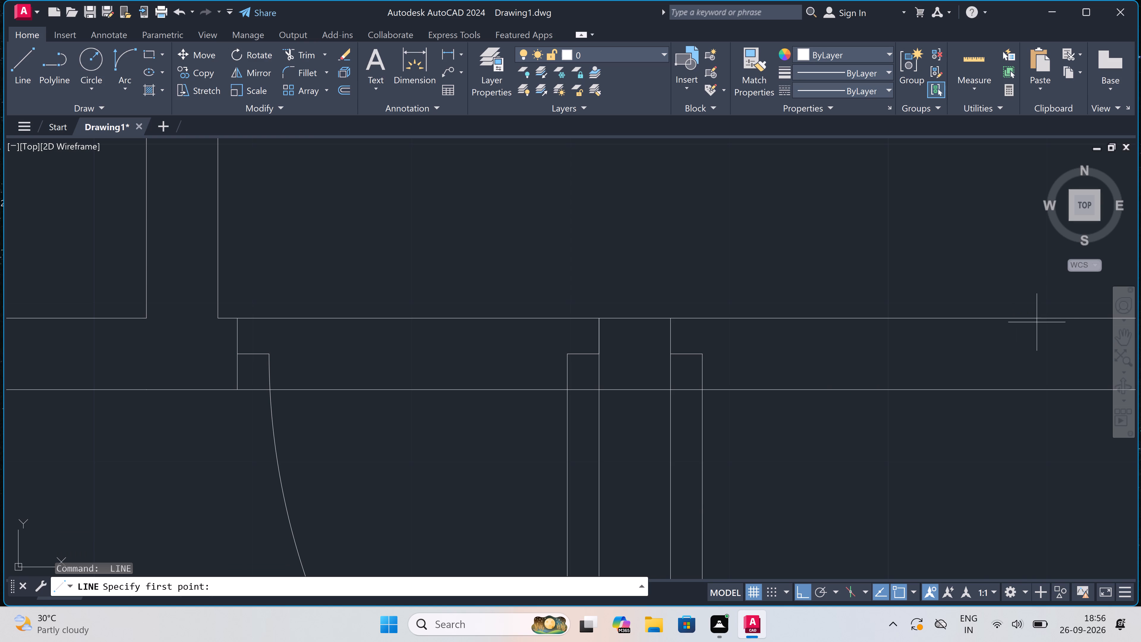
pyautogui.click(1038, 316)
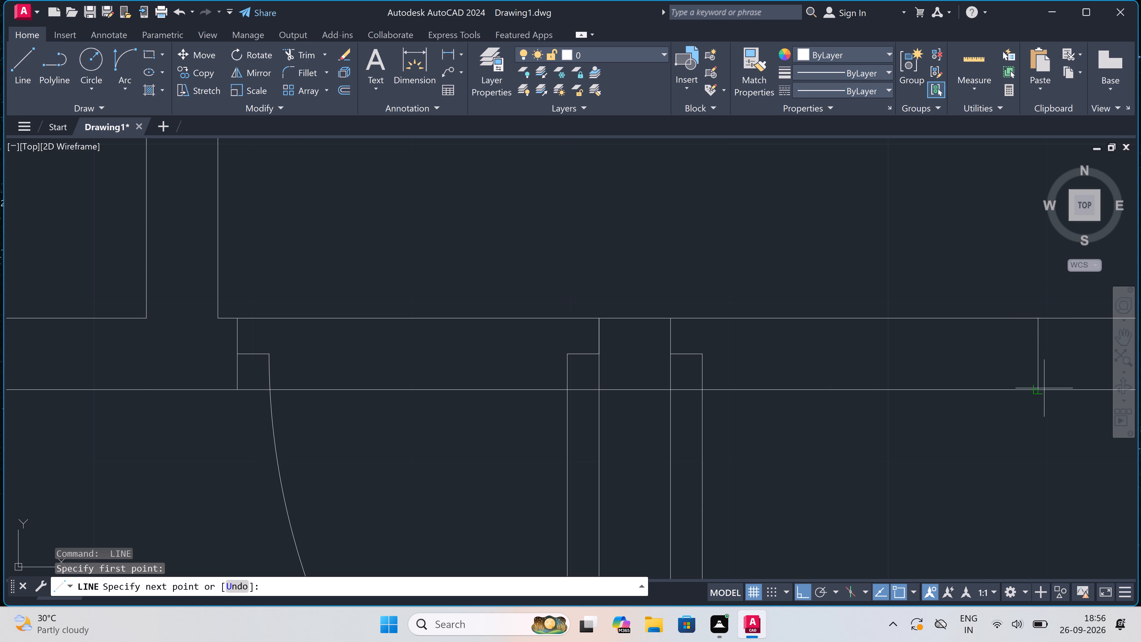
pyautogui.click(1038, 389)
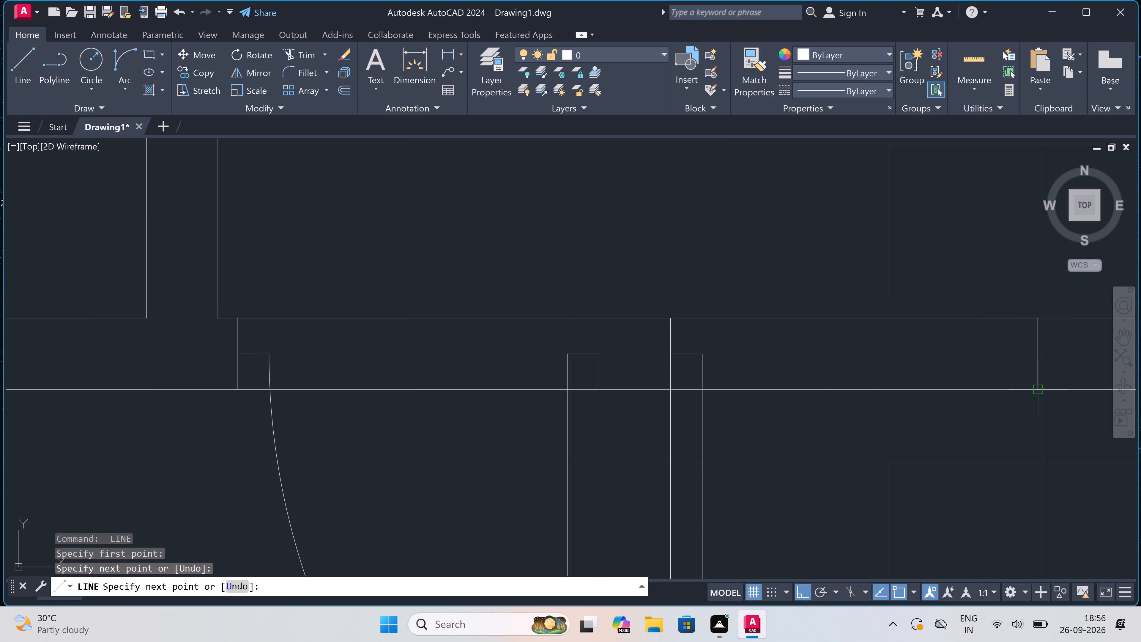
pyautogui.click(1036, 354)
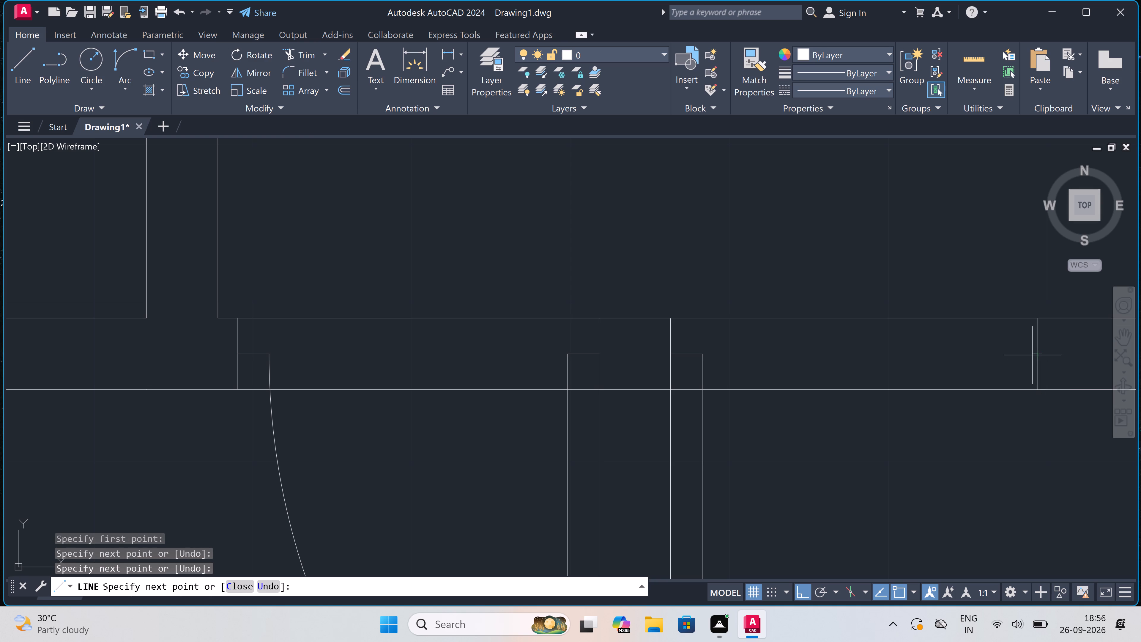
pyautogui.press('2')
pyautogui.hotkey('shift', '"')
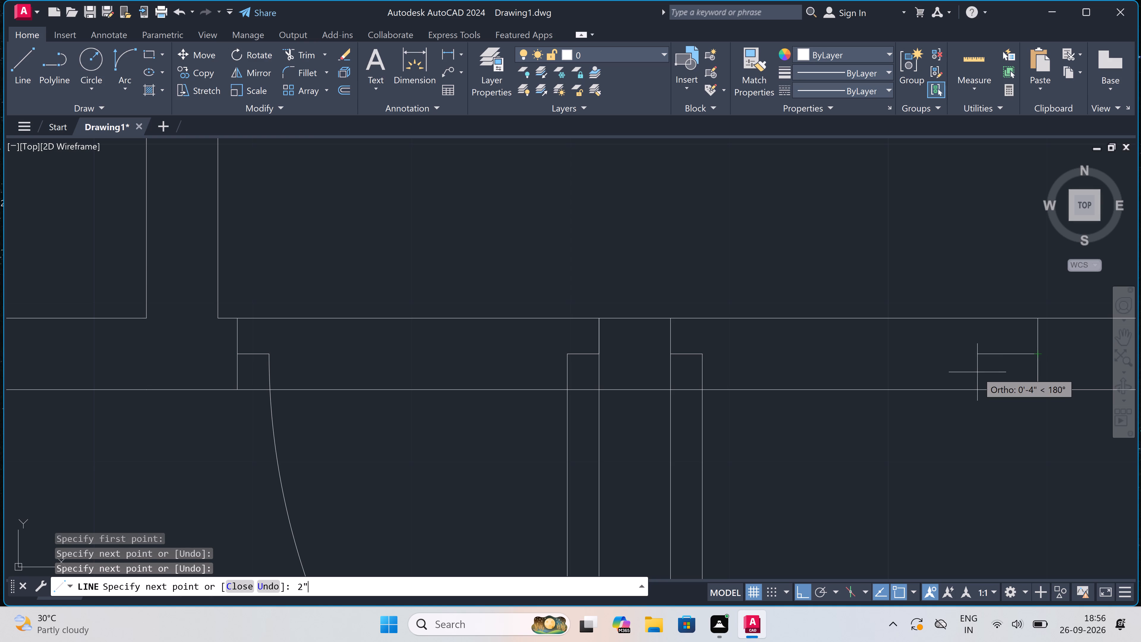
pyautogui.press('Escape')
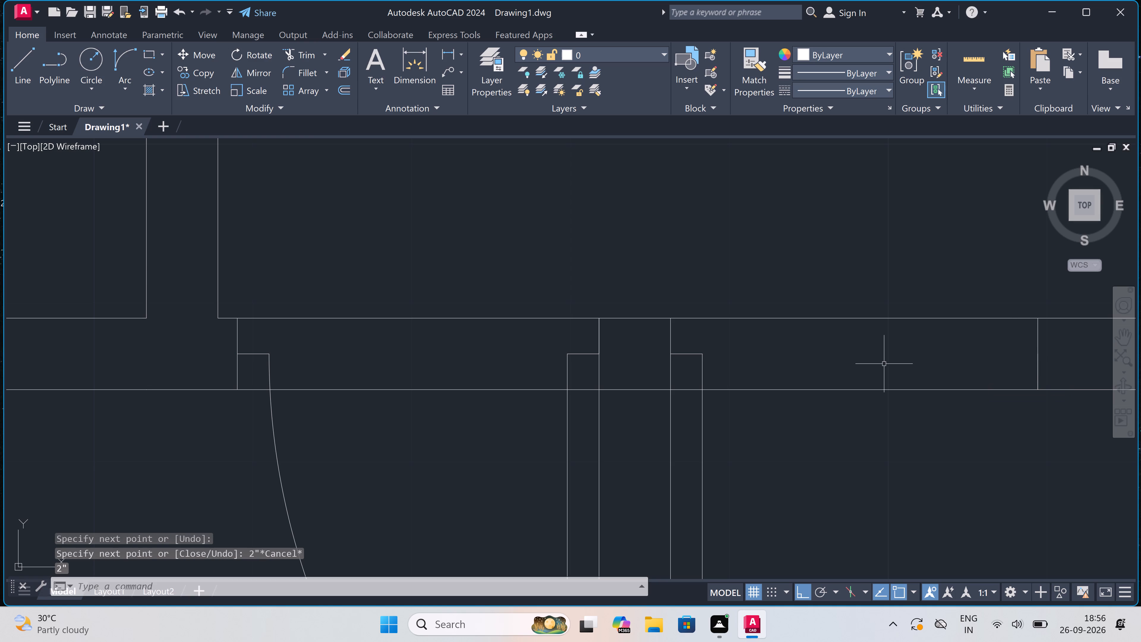
# Draw a 2" horizontal line to the left from the midpoint of the second door's right jamb.
pyautogui.press('l')
pyautogui.press('space')
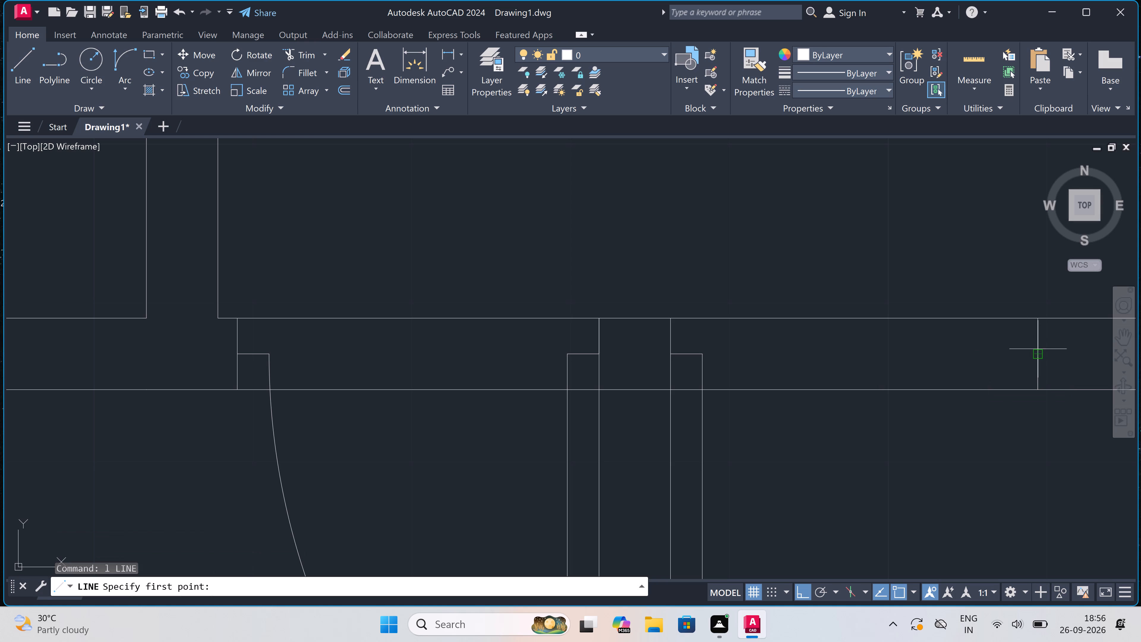
pyautogui.click(1038, 349)
pyautogui.write('2"')
pyautogui.press('space')
pyautogui.press('Escape')
# Draw the right door's swing arc from the leaf's lower end to the right jamb's 2" stop, with a horizontal start tangent.
pyautogui.scroll(-2, 973, 372)
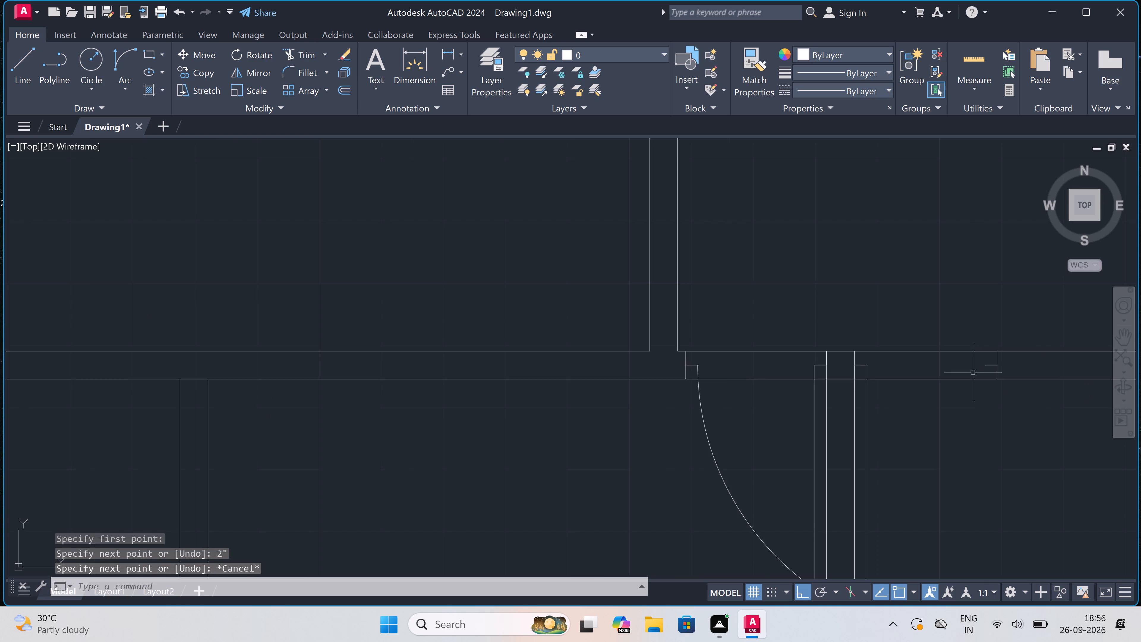
pyautogui.scroll(-2, 972, 371)
pyautogui.scroll(3, 985, 431)
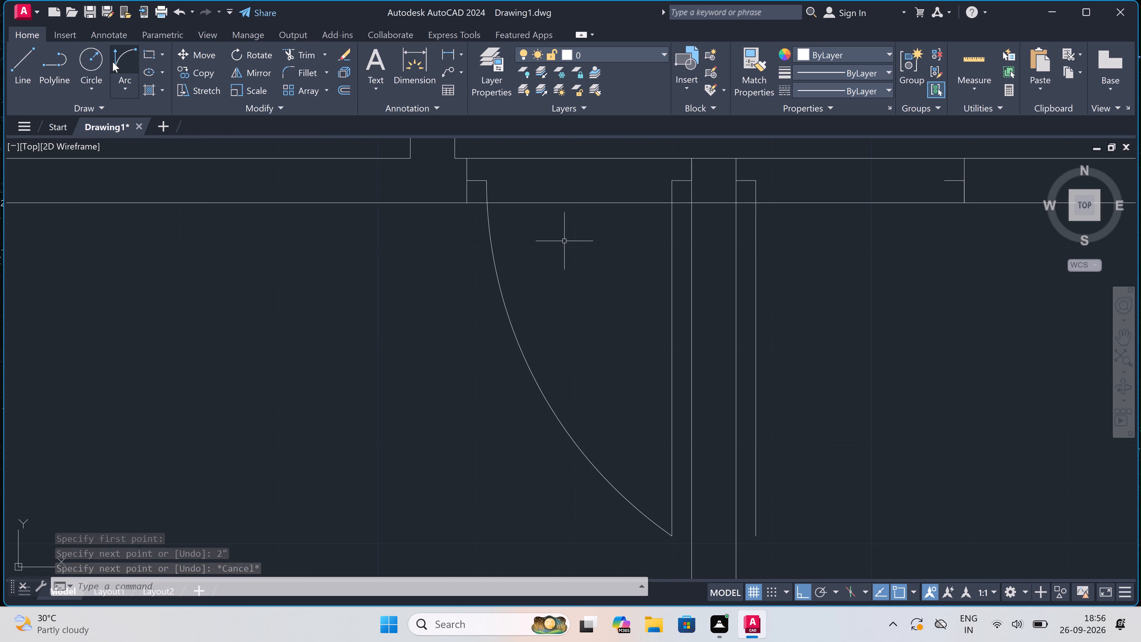
pyautogui.click(120, 54)
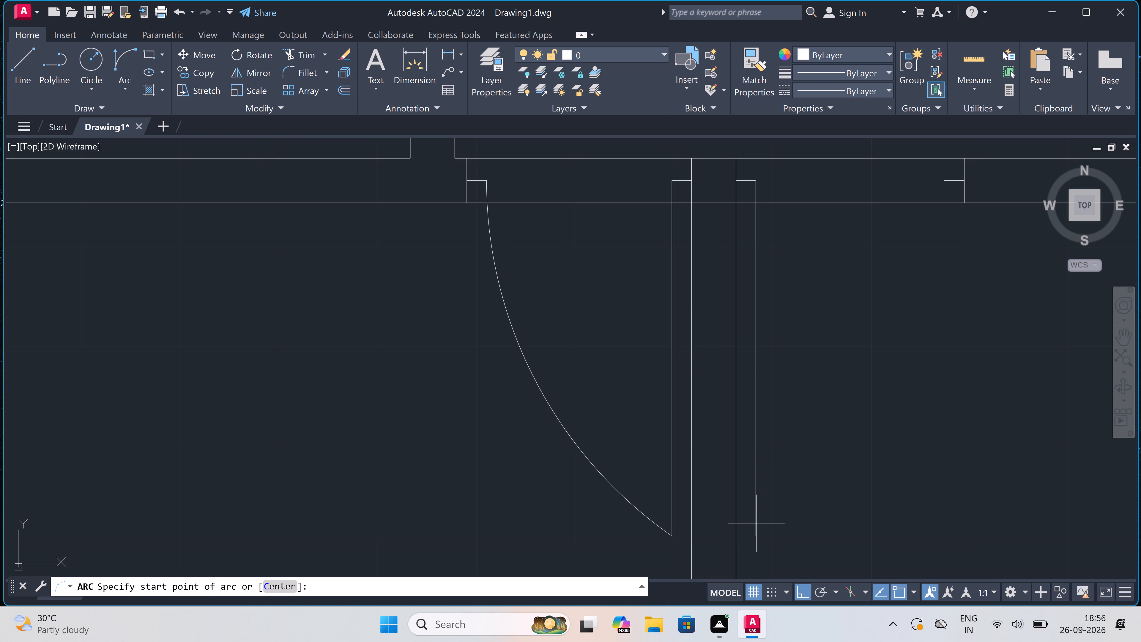
pyautogui.click(757, 537)
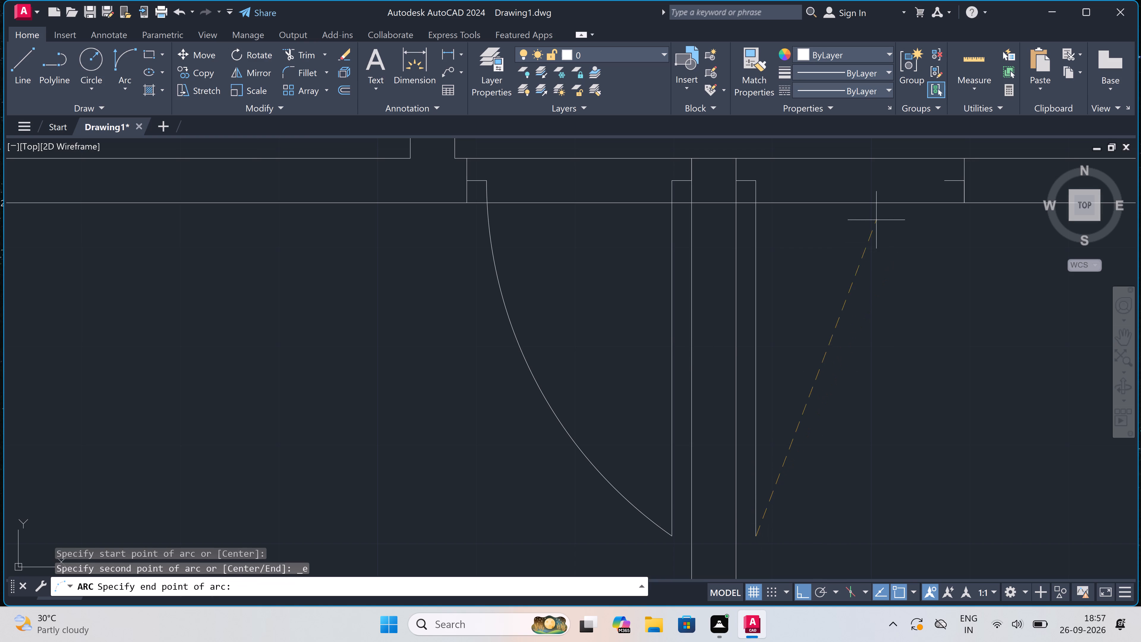
pyautogui.click(947, 186)
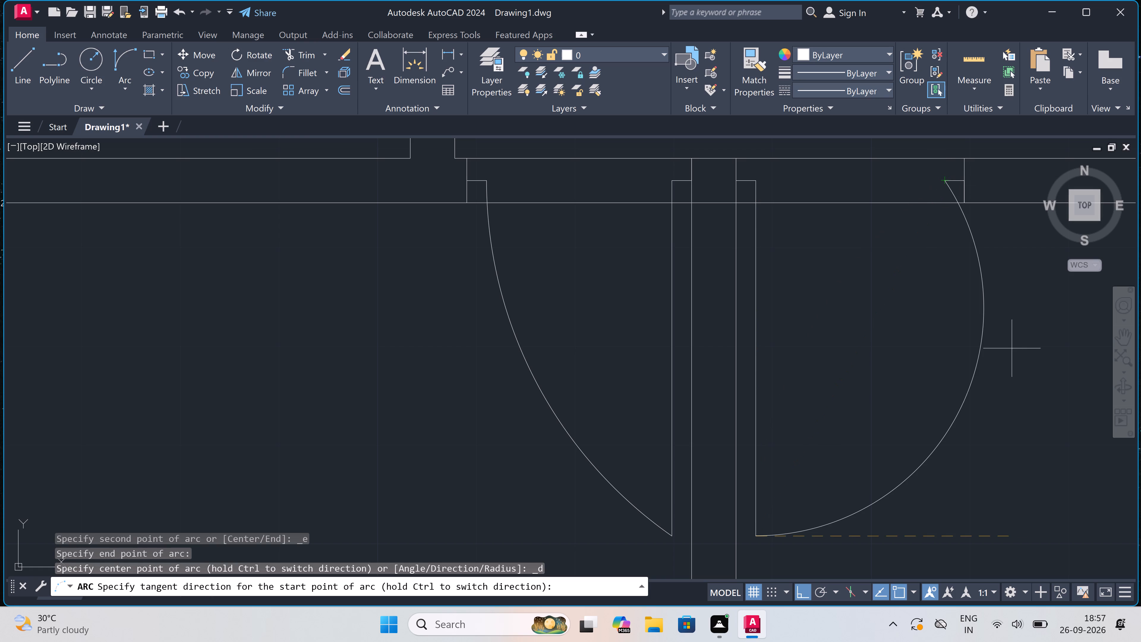
pyautogui.click(1025, 366)
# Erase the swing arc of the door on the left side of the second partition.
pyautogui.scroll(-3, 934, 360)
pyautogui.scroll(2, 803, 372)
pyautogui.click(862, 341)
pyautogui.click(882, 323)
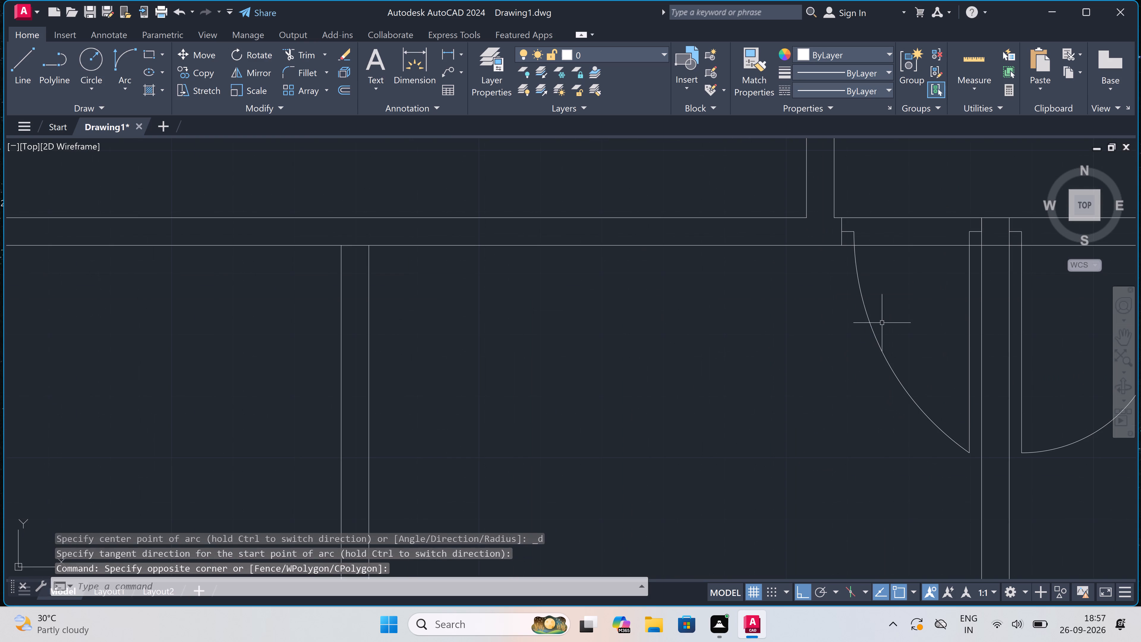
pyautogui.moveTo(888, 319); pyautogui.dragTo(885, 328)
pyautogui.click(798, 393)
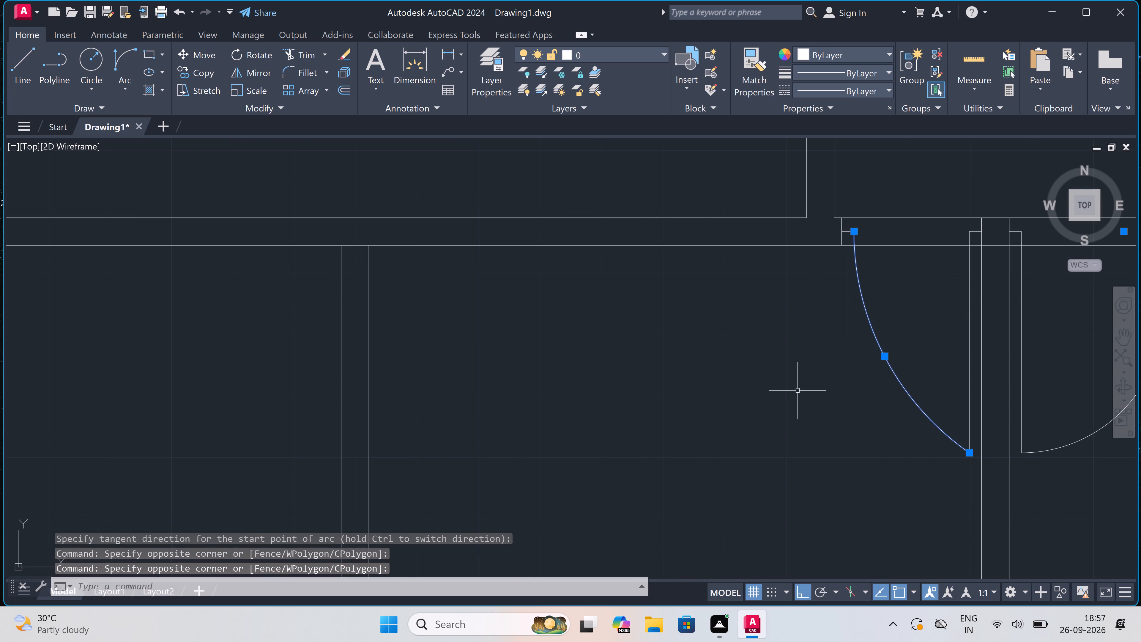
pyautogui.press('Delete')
# Draw the left door's swing arc from its leaf's lower end to the left jamb's 2" stop, with a horizontal start tangent.
pyautogui.scroll(-1, 826, 390)
pyautogui.scroll(-2, 943, 402)
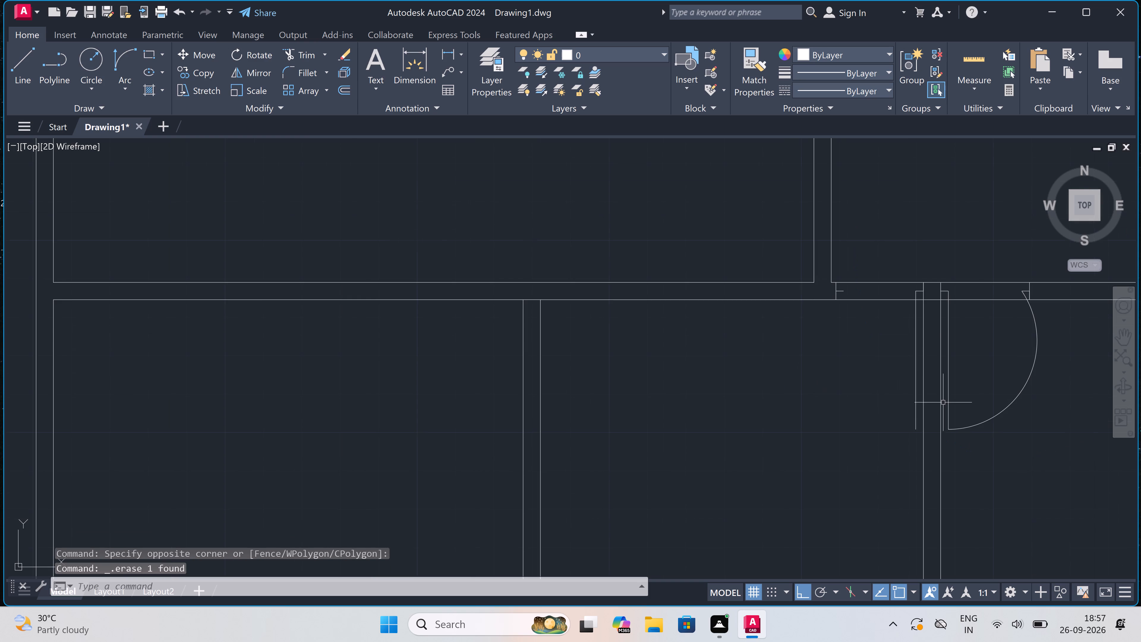
pyautogui.scroll(3, 957, 394)
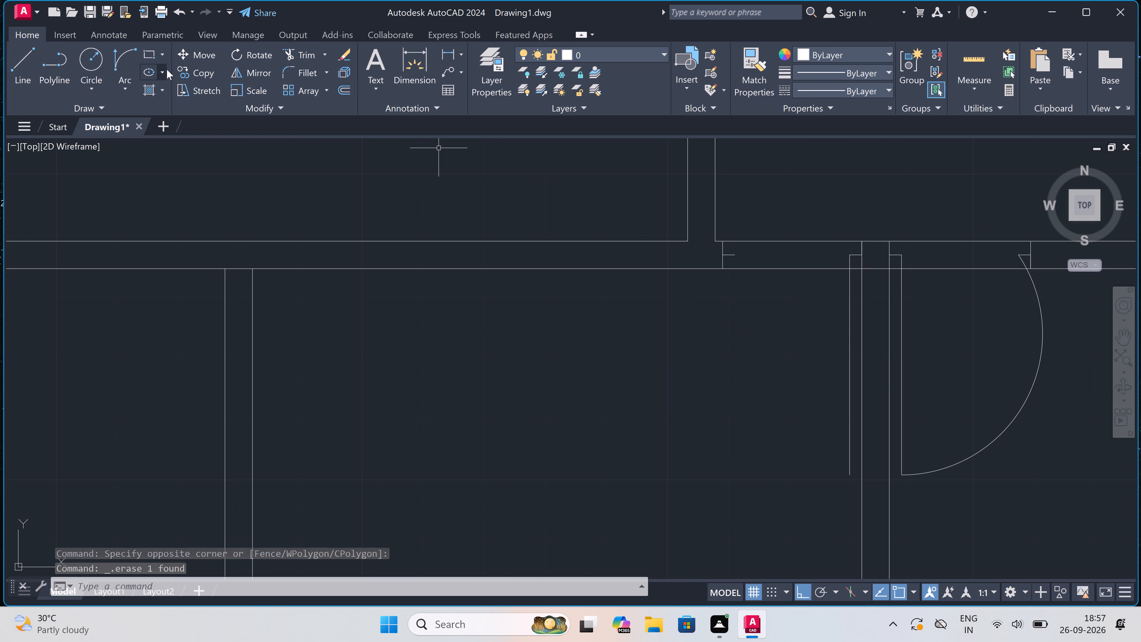
pyautogui.click(122, 60)
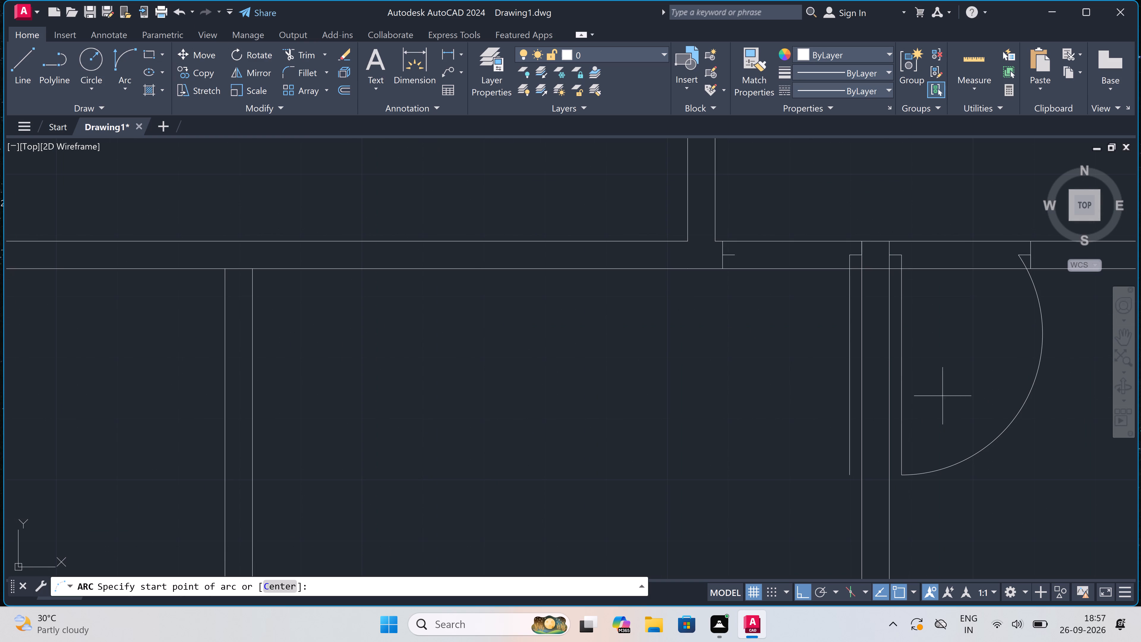
pyautogui.click(850, 473)
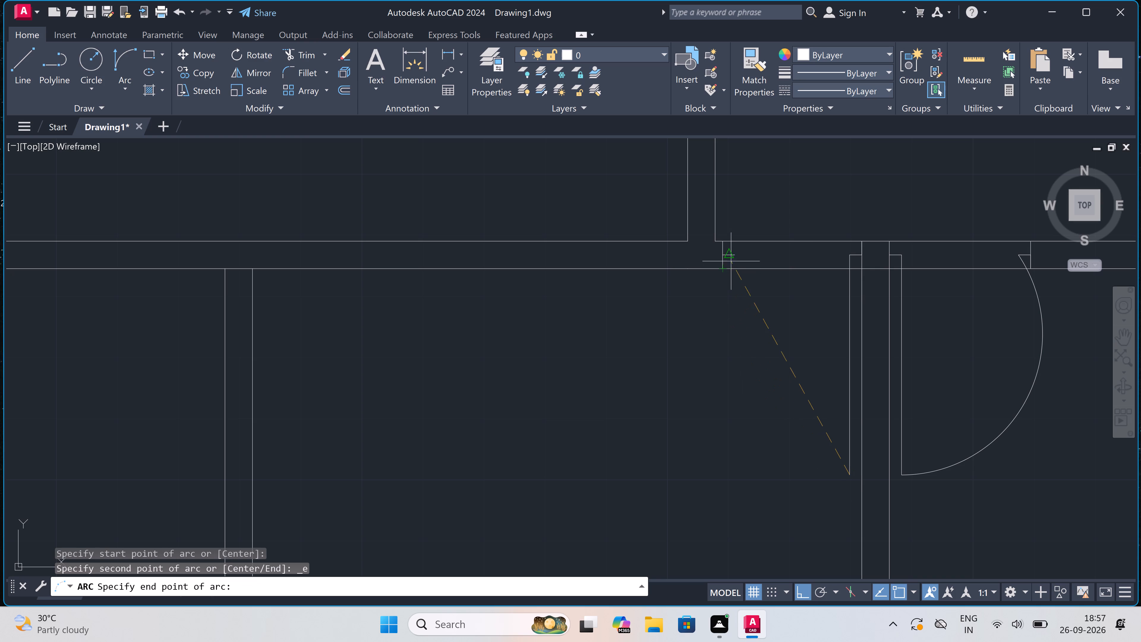
pyautogui.click(737, 254)
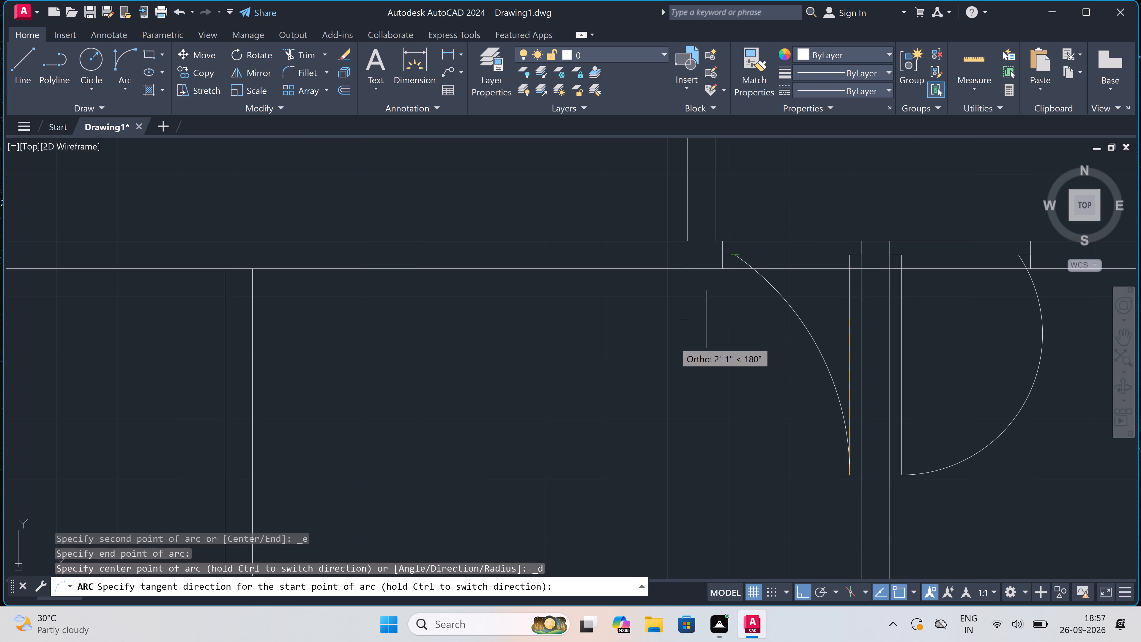
pyautogui.click(670, 342)
# Trim both cross-wall lines out of the two door openings on either side of the second partition.
pyautogui.press('t')
pyautogui.press('r')
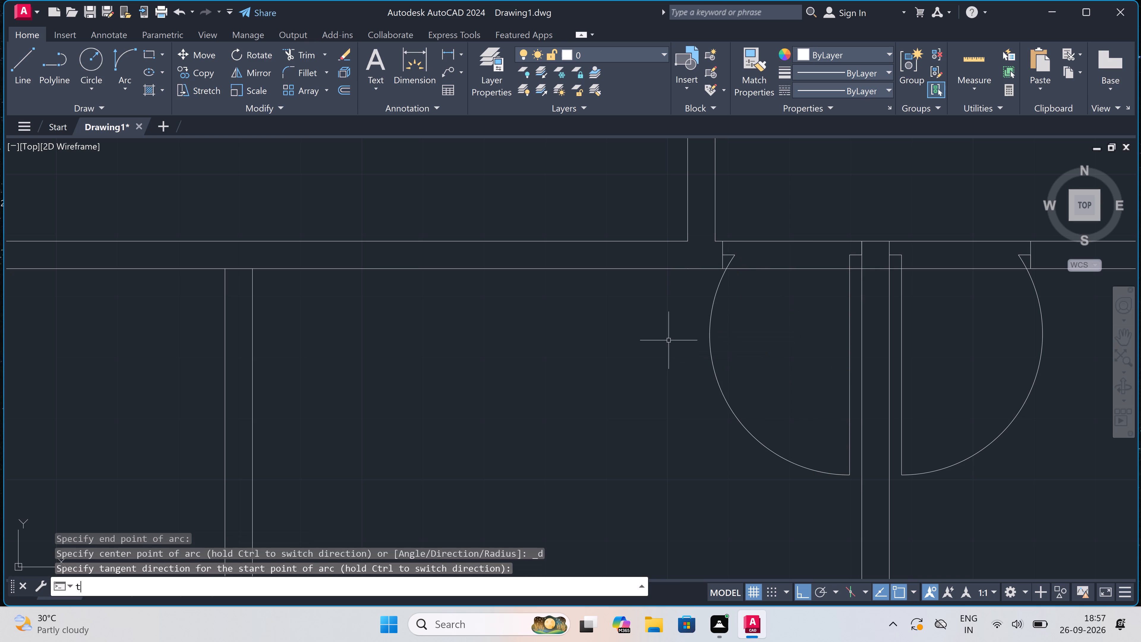
pyautogui.press('space')
pyautogui.scroll(-1, 668, 340)
pyautogui.click(755, 317)
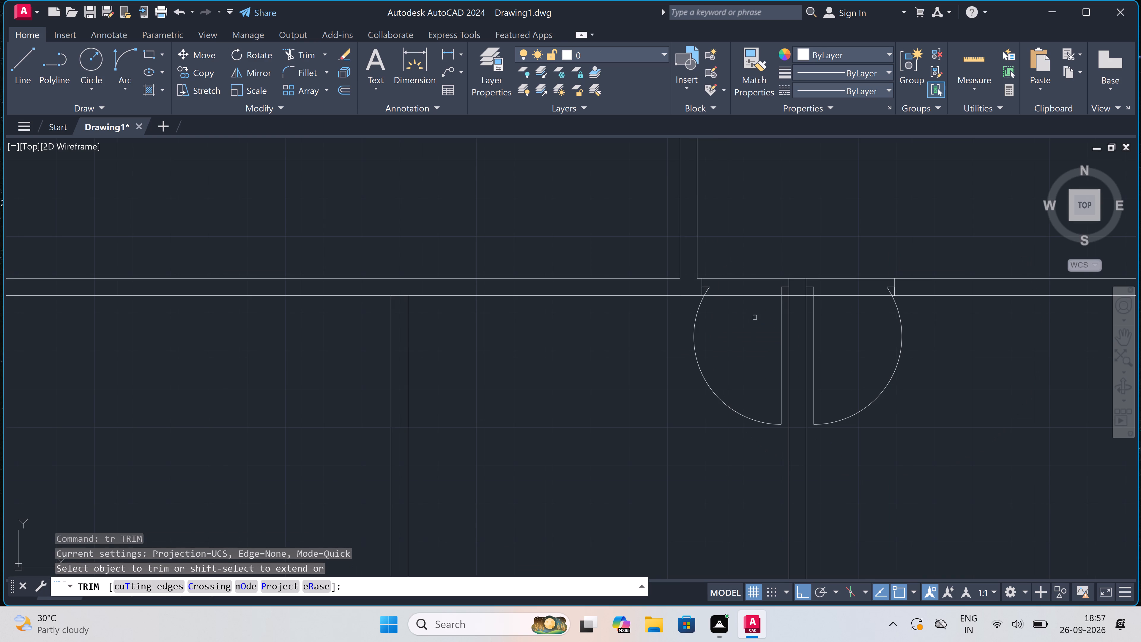
pyautogui.click(756, 261)
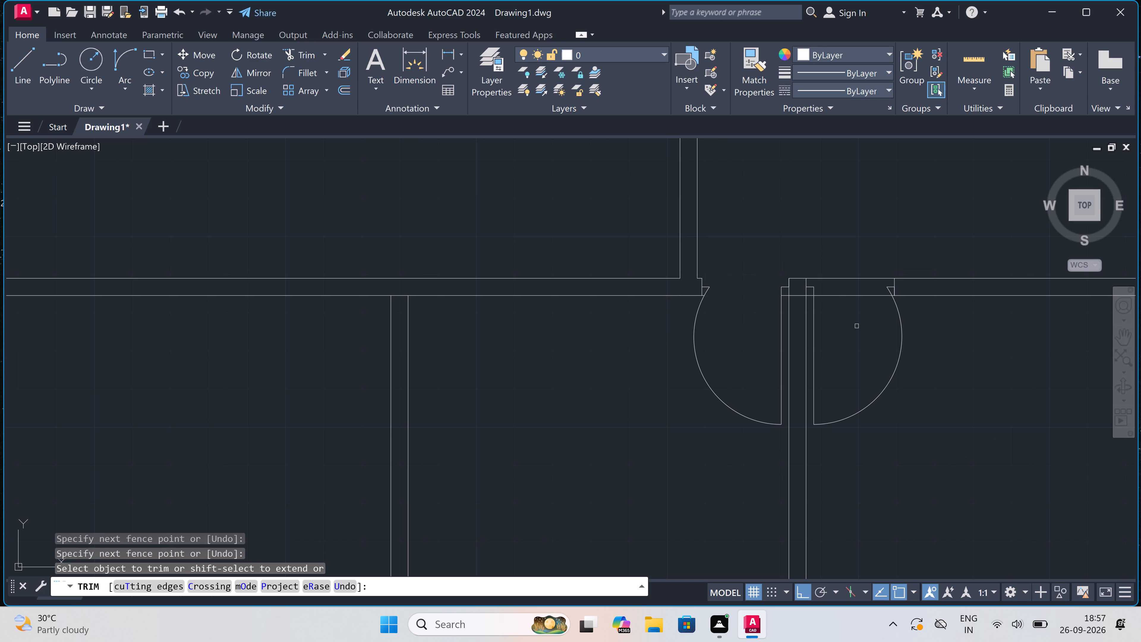
pyautogui.moveTo(858, 326); pyautogui.dragTo(858, 322)
pyautogui.click(856, 254)
# Trim the cross wall's lower line out from between the second partition's two lines, between the mirrored doors.
pyautogui.scroll(1, 811, 309)
pyautogui.click(789, 287)
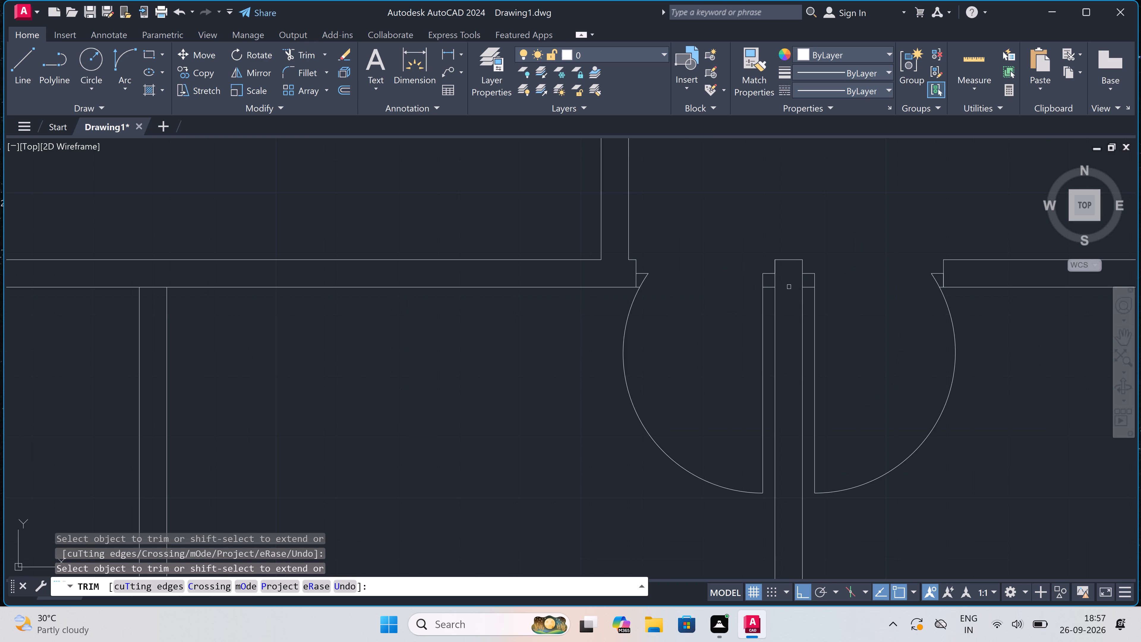
pyautogui.press('Escape')
# Trim the cross wall's lower line out of its junctions with the third and first partitions.
pyautogui.scroll(-3, 731, 285)
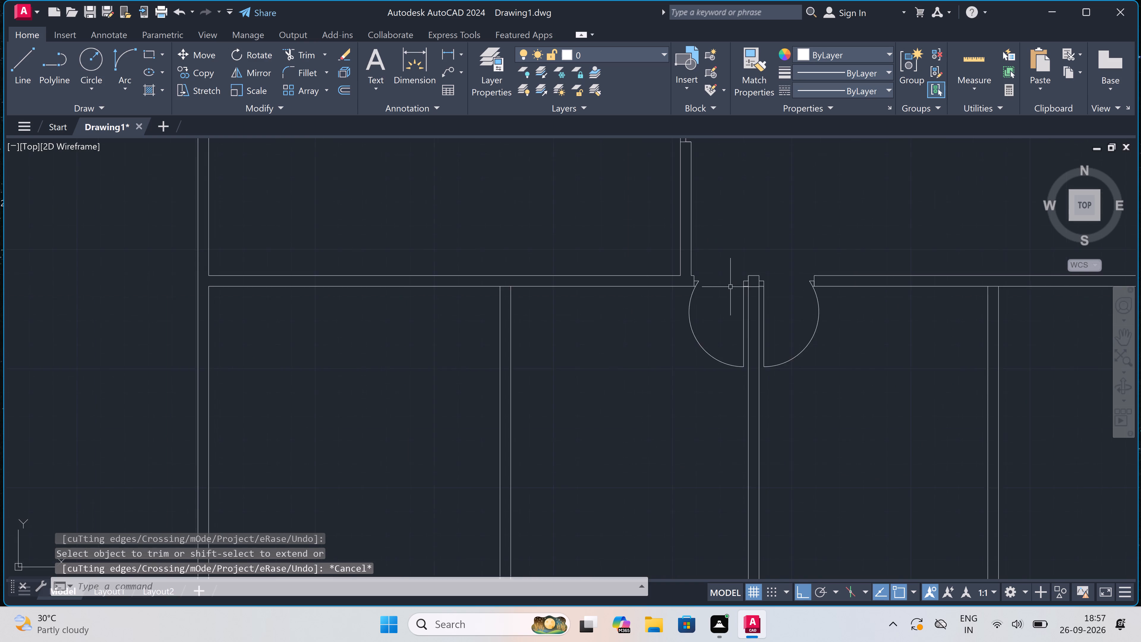
pyautogui.scroll(-2, 730, 288)
pyautogui.scroll(1, 814, 262)
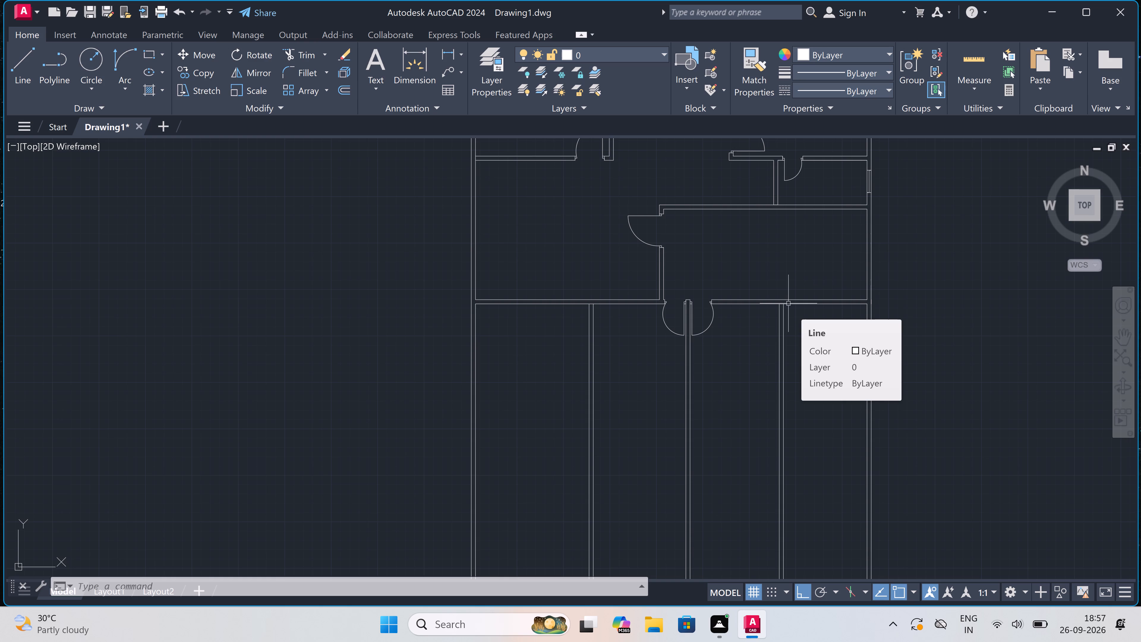
pyautogui.scroll(2, 816, 326)
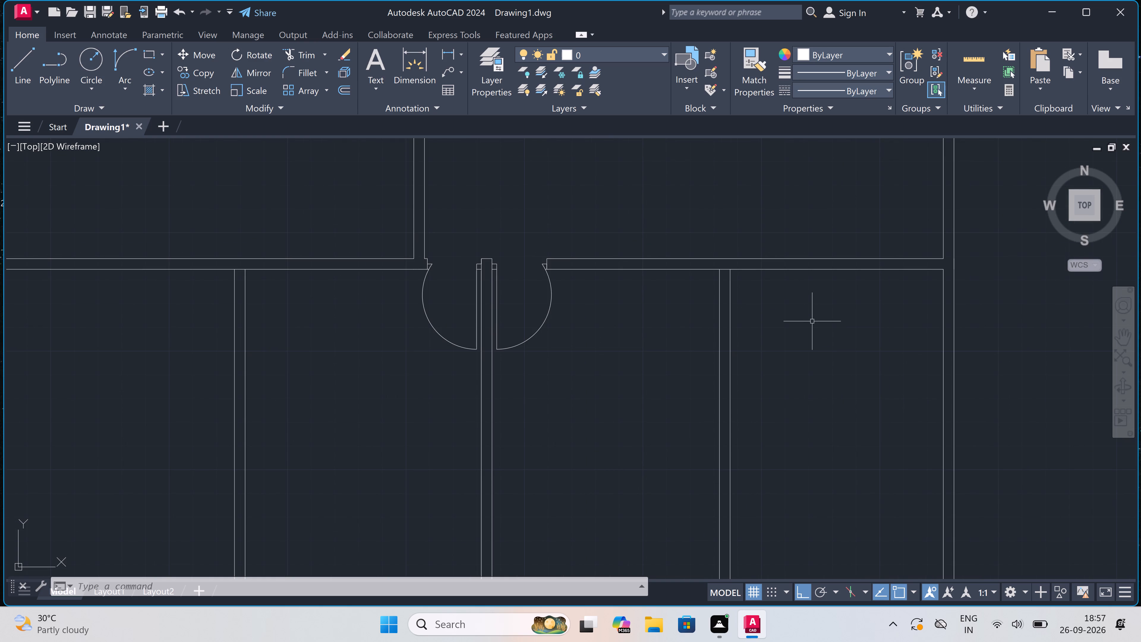
pyautogui.write('tr')
pyautogui.press('space')
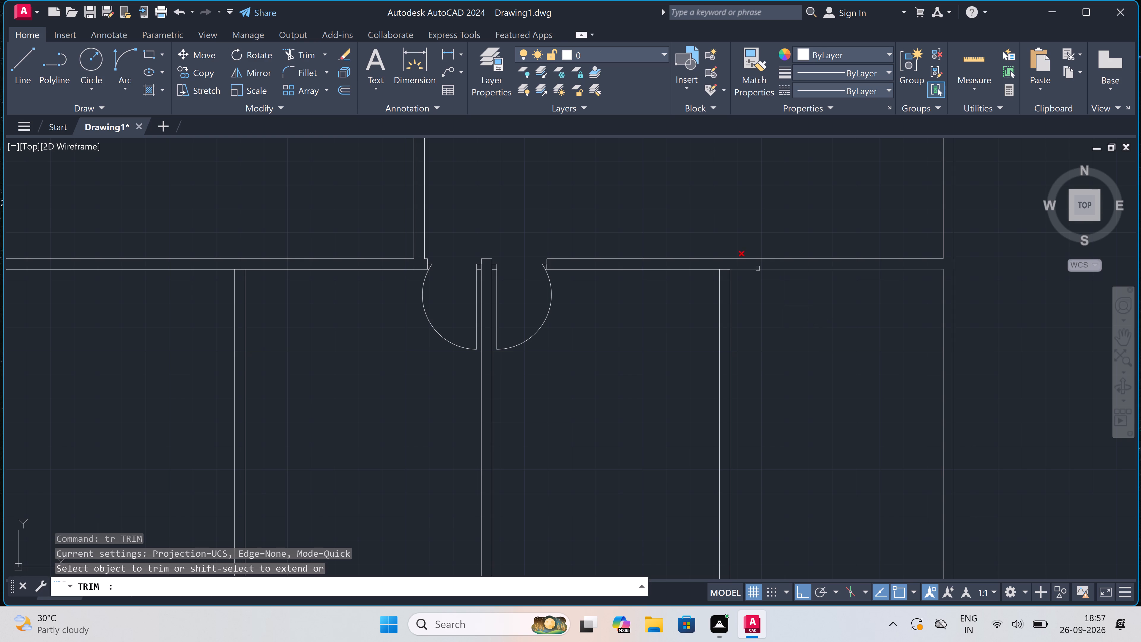
pyautogui.scroll(2, 727, 272)
pyautogui.click(722, 263)
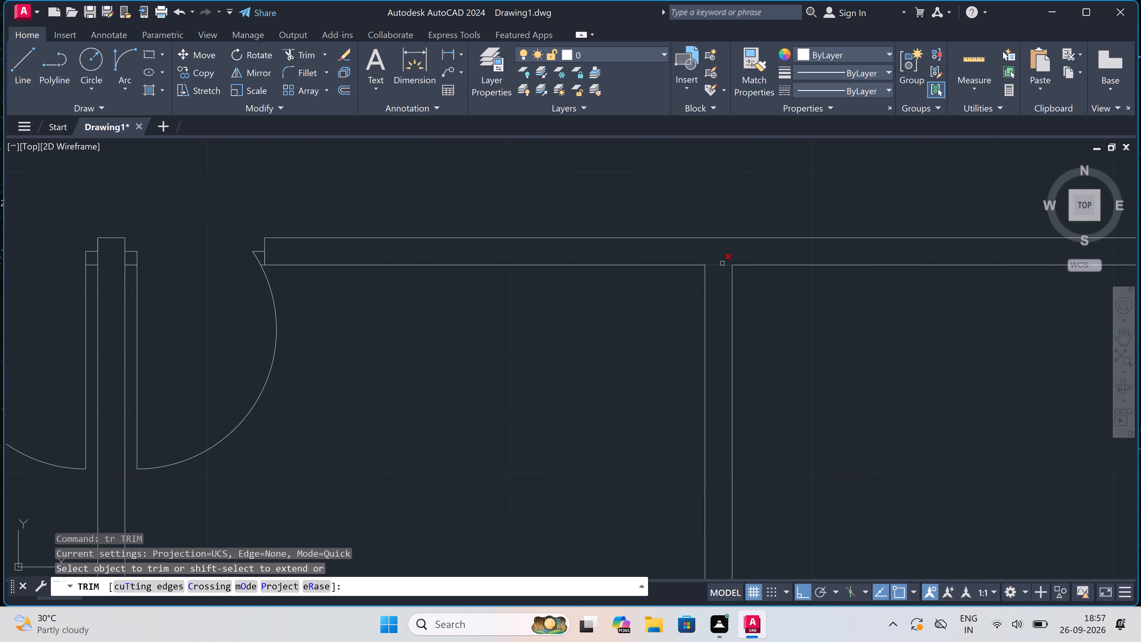
pyautogui.scroll(-4, 722, 264)
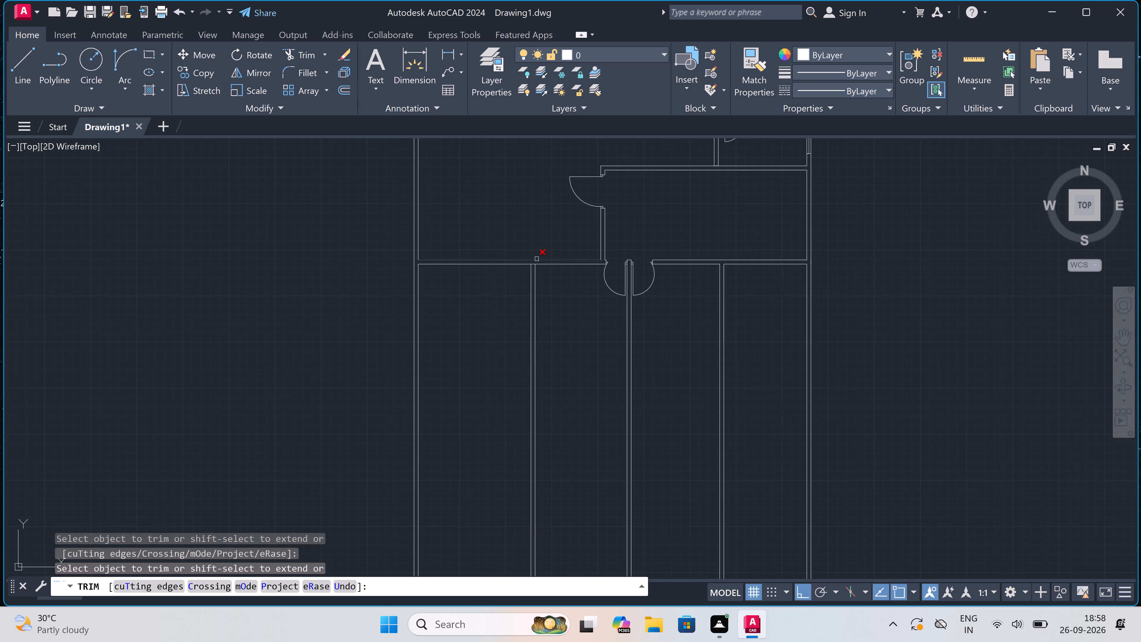
pyautogui.scroll(3, 532, 273)
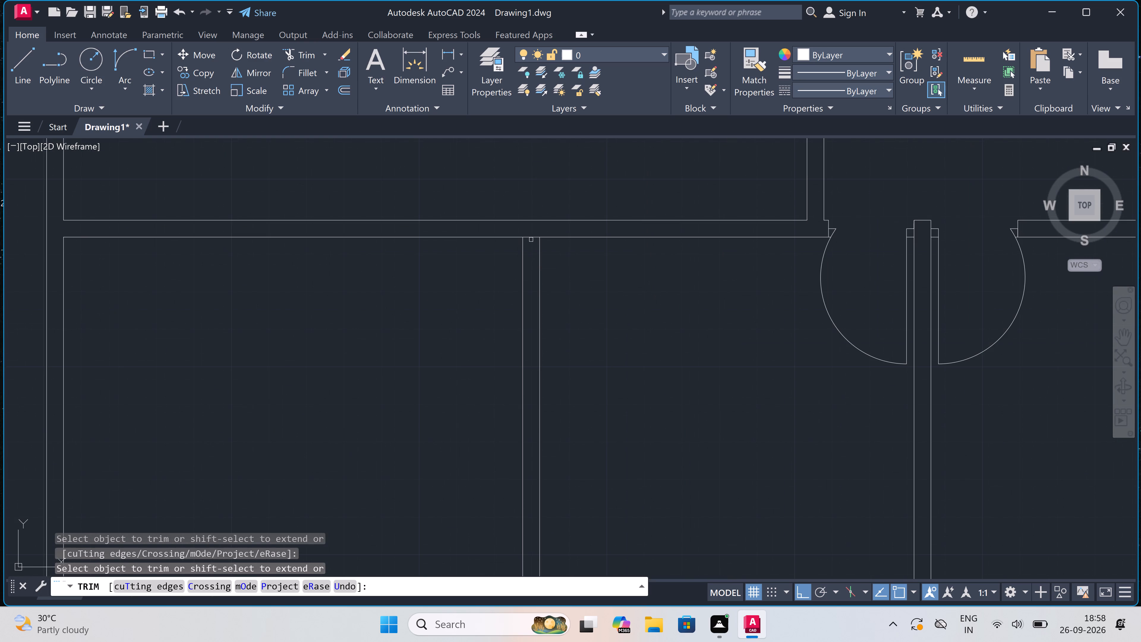
pyautogui.click(531, 240)
pyautogui.click(531, 235)
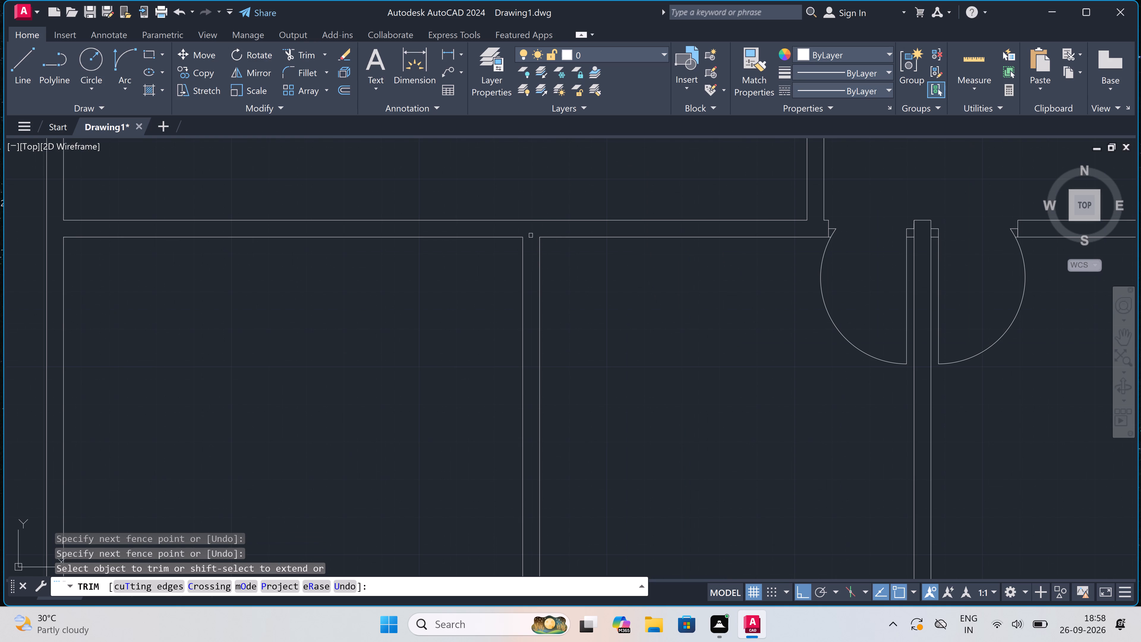
pyautogui.press('Escape')
# Offset the cross wall's lower line 10' downward in both the leftmost and rightmost rooms.
pyautogui.scroll(-2, 531, 236)
pyautogui.press('o')
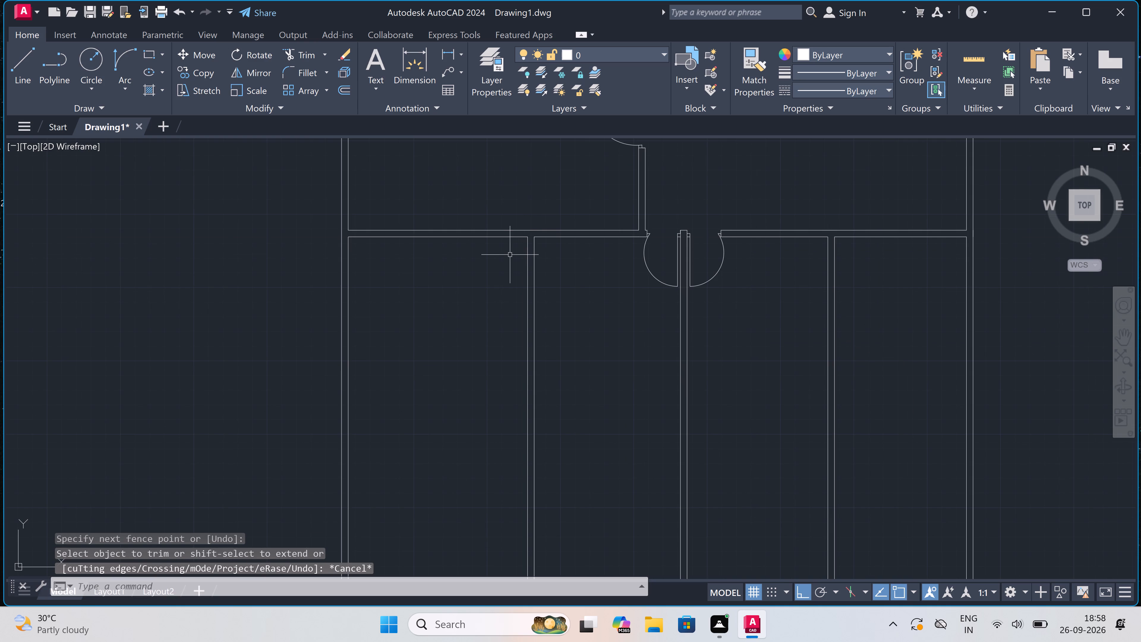
pyautogui.press('space')
pyautogui.click(490, 238)
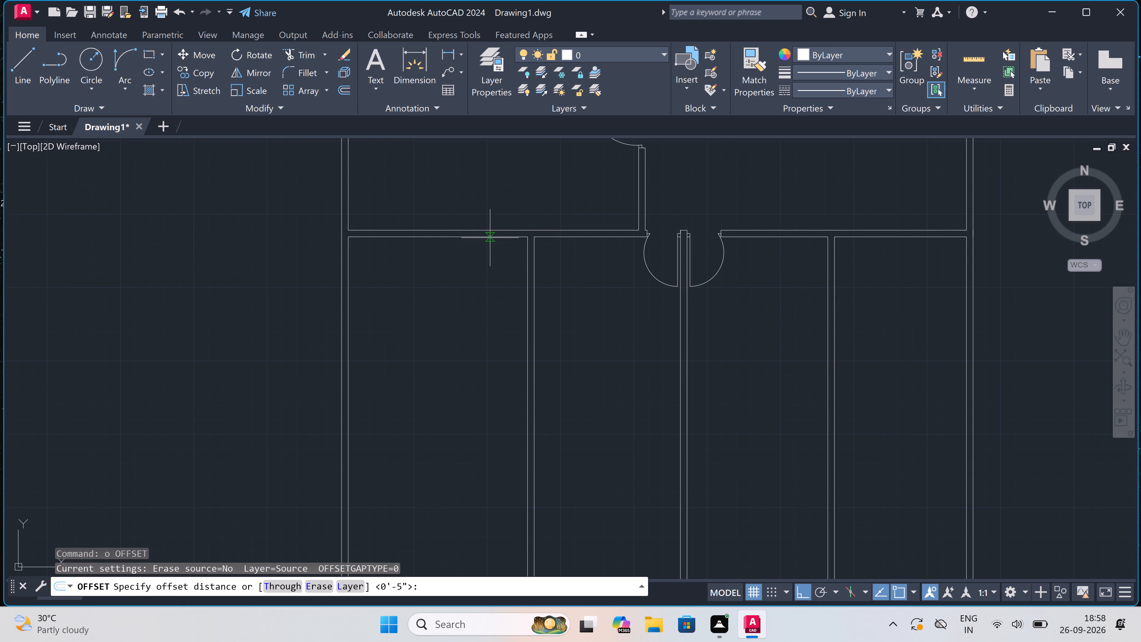
pyautogui.press('1')
pyautogui.write("0'")
pyautogui.press('space')
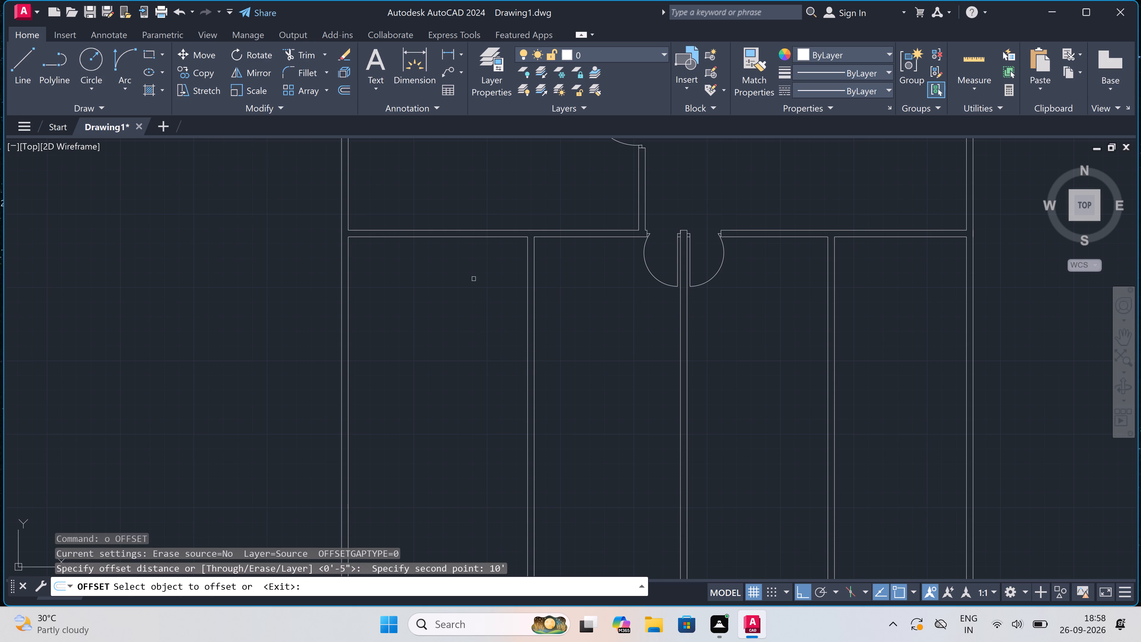
pyautogui.moveTo(478, 239); pyautogui.dragTo(477, 255)
pyautogui.click(477, 323)
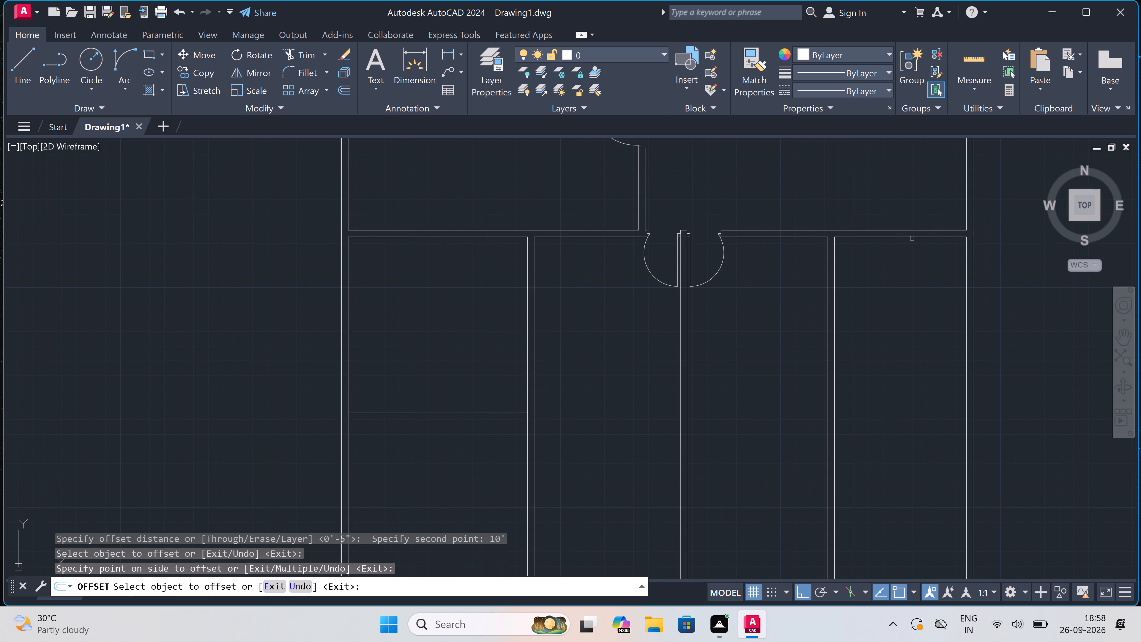
pyautogui.moveTo(912, 238); pyautogui.dragTo(913, 243)
pyautogui.click(915, 313)
pyautogui.press('Escape')
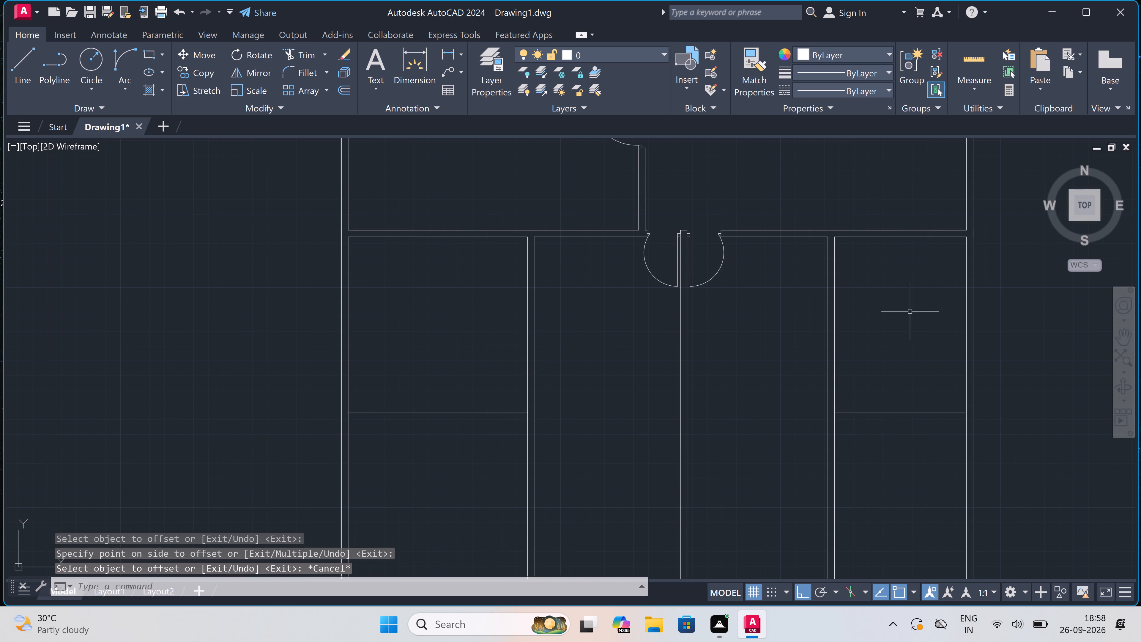
# Offset the new horizontal lines in the rightmost and leftmost rooms 4.5" downward to form walls.
pyautogui.scroll(-2, 899, 309)
pyautogui.scroll(-3, 904, 334)
pyautogui.scroll(2, 931, 321)
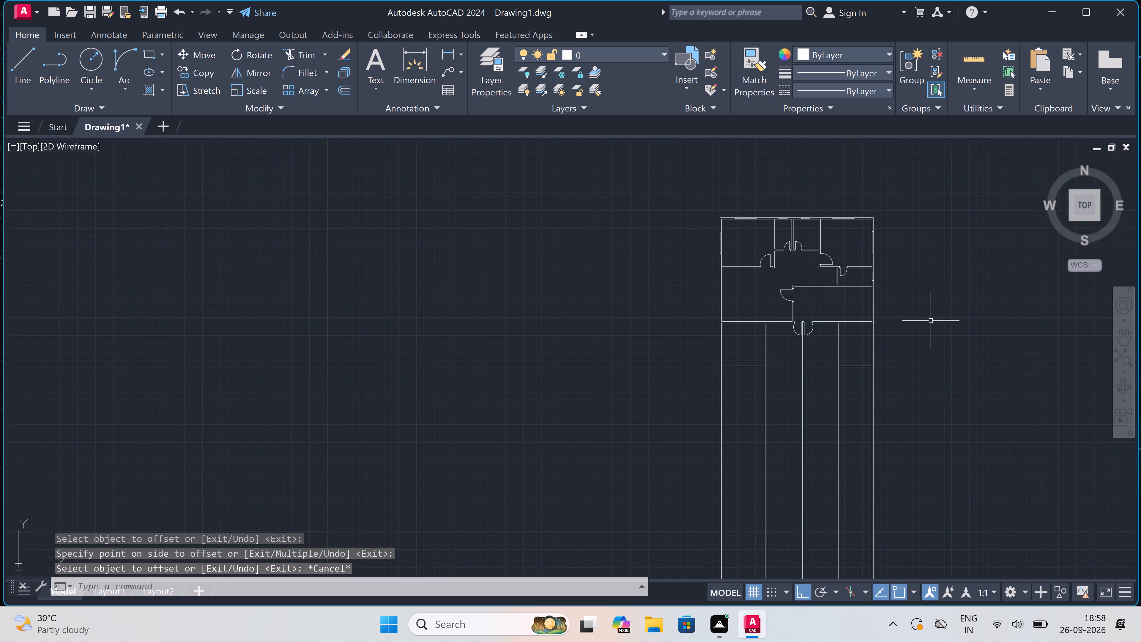
pyautogui.scroll(1, 919, 319)
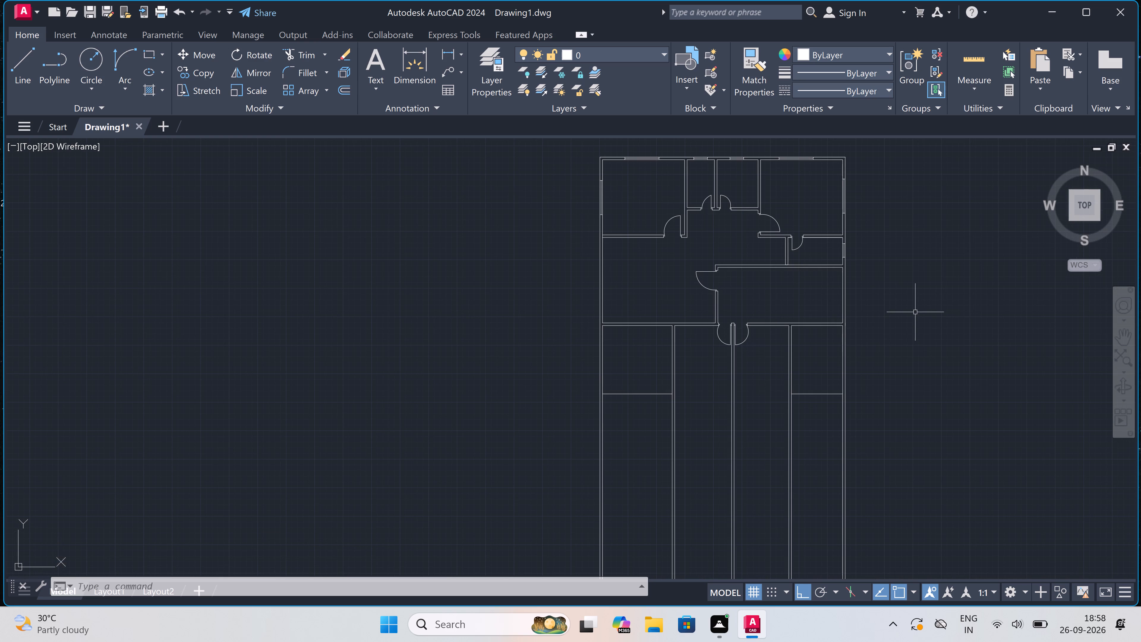
pyautogui.press('space')
pyautogui.scroll(1, 822, 394)
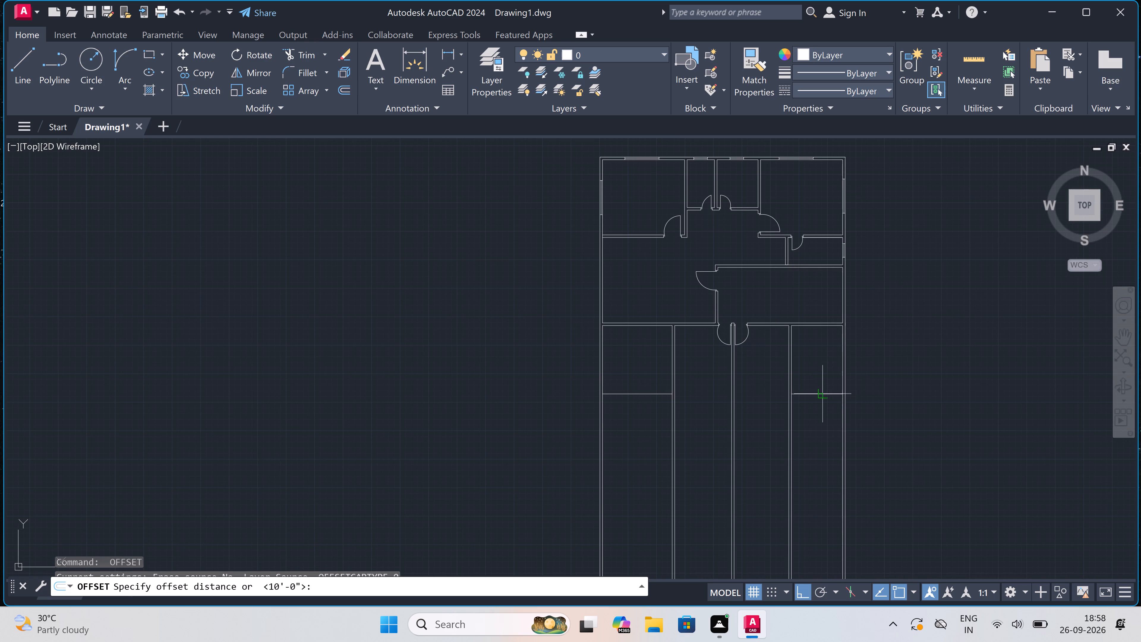
pyautogui.scroll(1, 822, 394)
pyautogui.moveTo(822, 394); pyautogui.dragTo(822, 399)
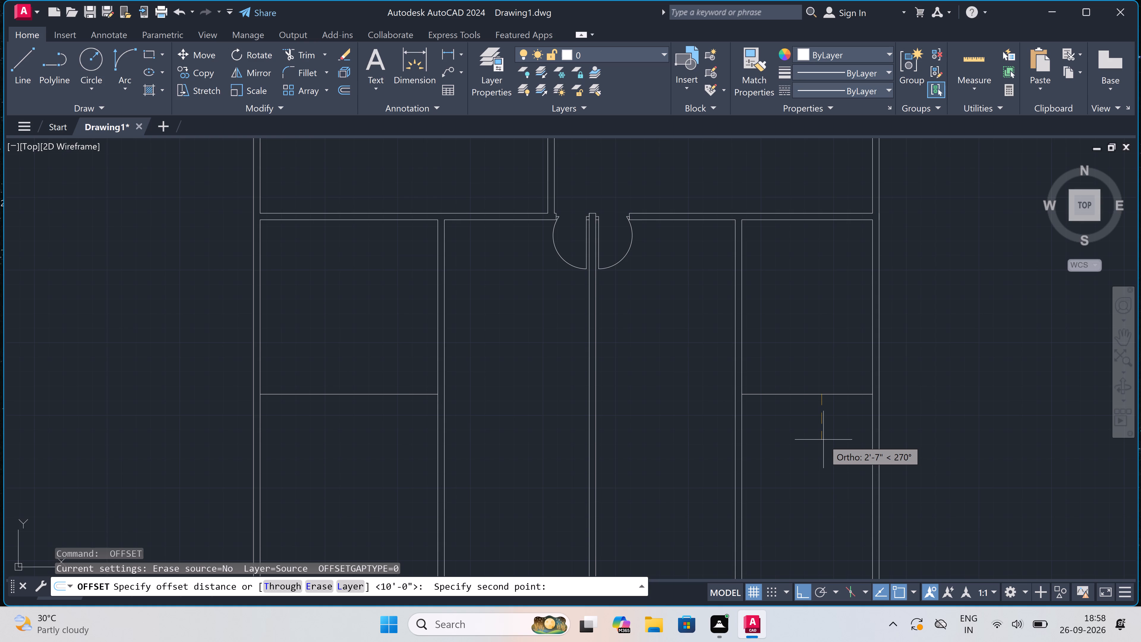
pyautogui.write('4.5"')
pyautogui.press('space')
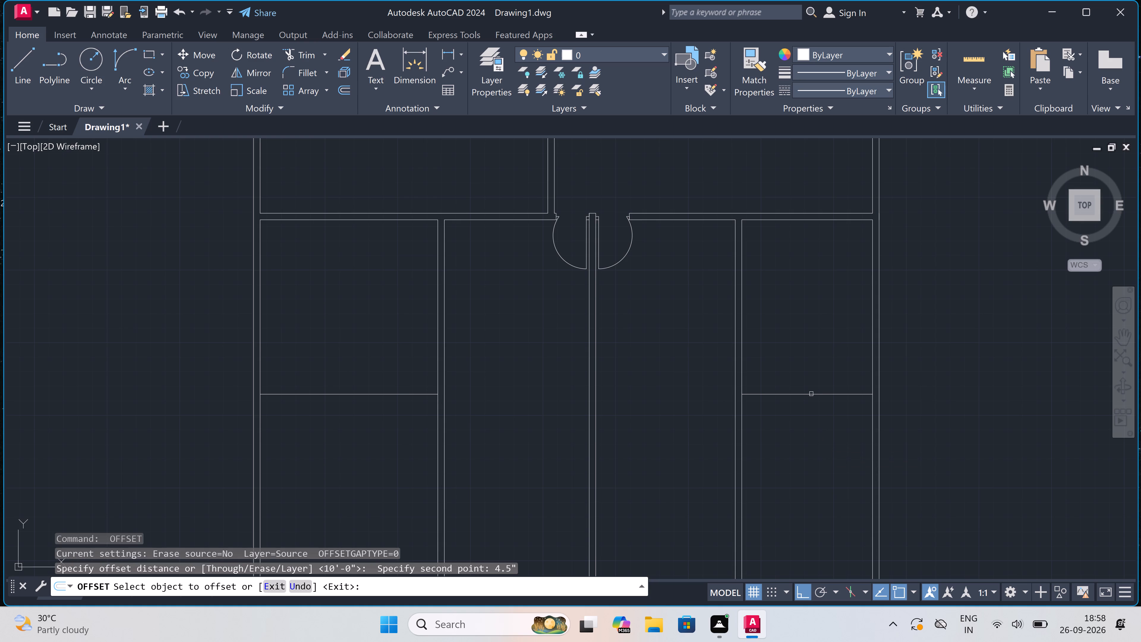
pyautogui.click(811, 396)
pyautogui.click(812, 424)
pyautogui.scroll(-2, 737, 435)
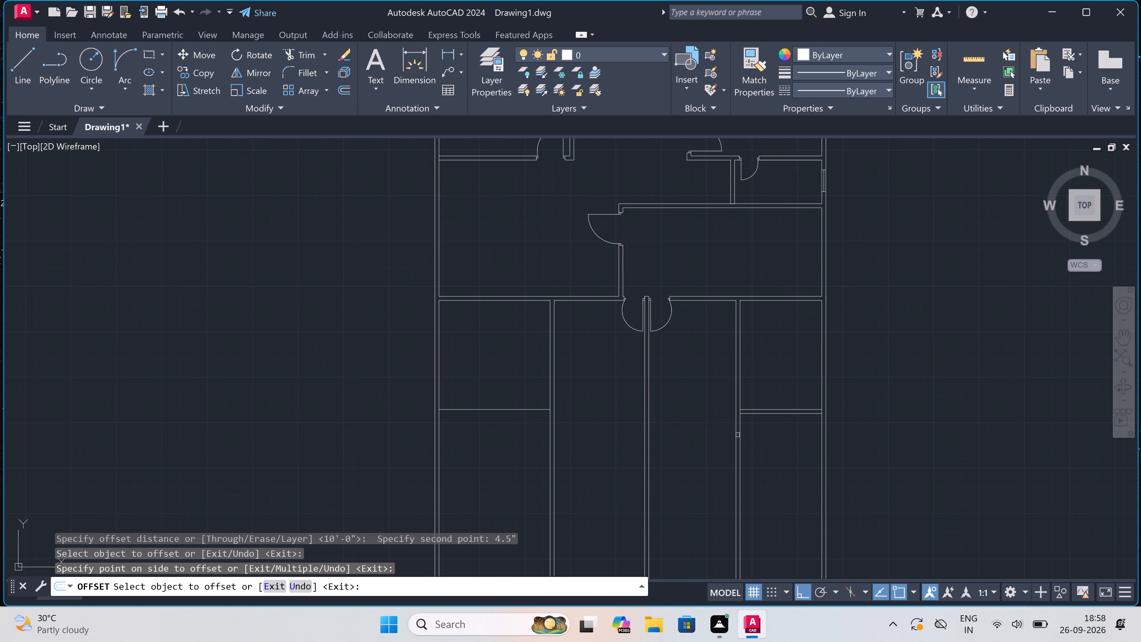
pyautogui.scroll(1, 597, 415)
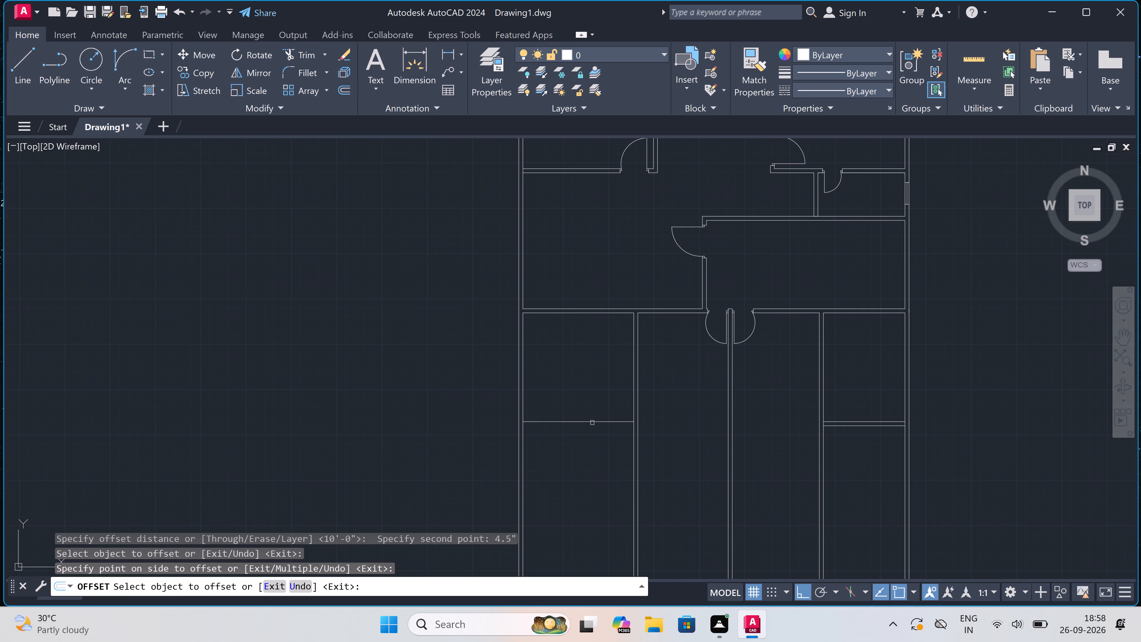
pyautogui.click(592, 422)
pyautogui.doubleClick(589, 448)
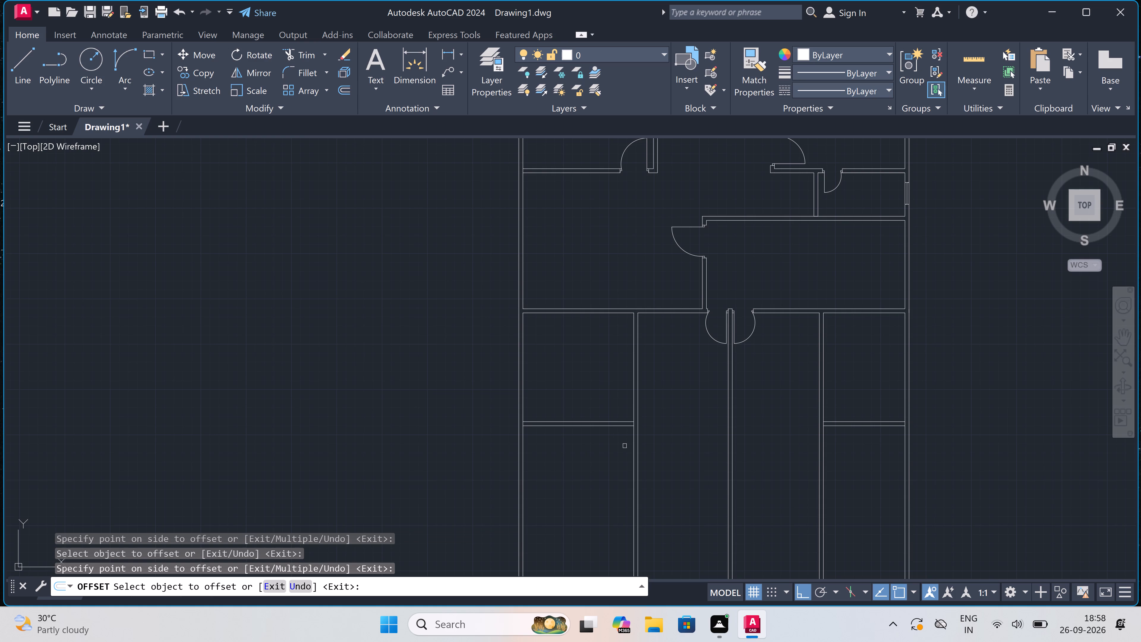
pyautogui.press('Escape')
# Offset the lower line of the leftmost room's new wall 4'6" downward.
pyautogui.scroll(-1, 625, 446)
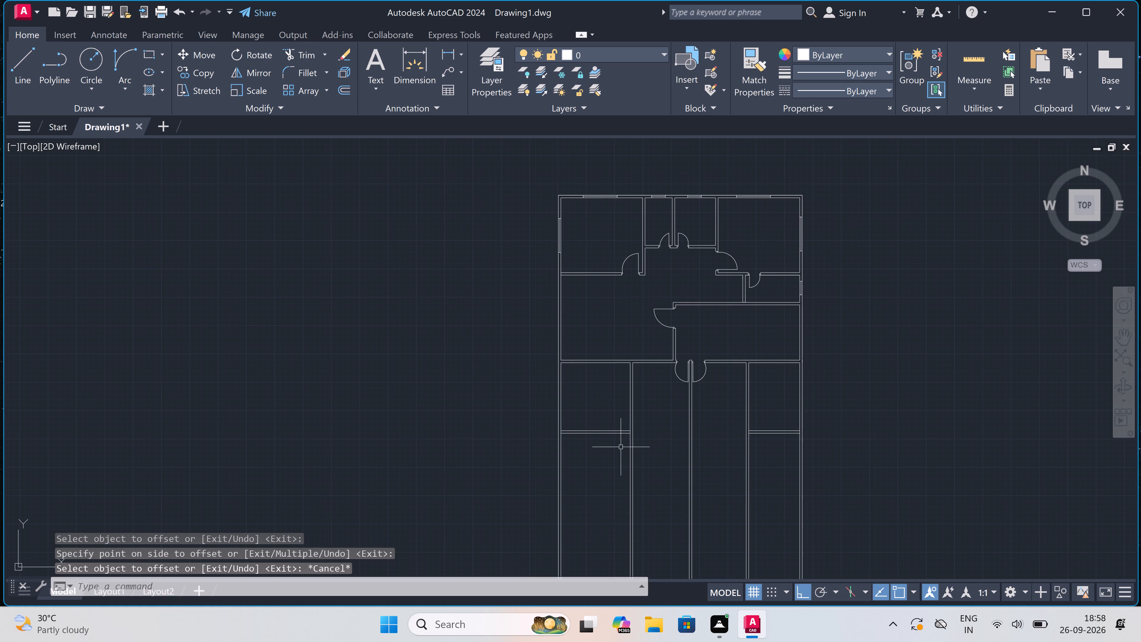
pyautogui.scroll(3, 586, 460)
pyautogui.press('space')
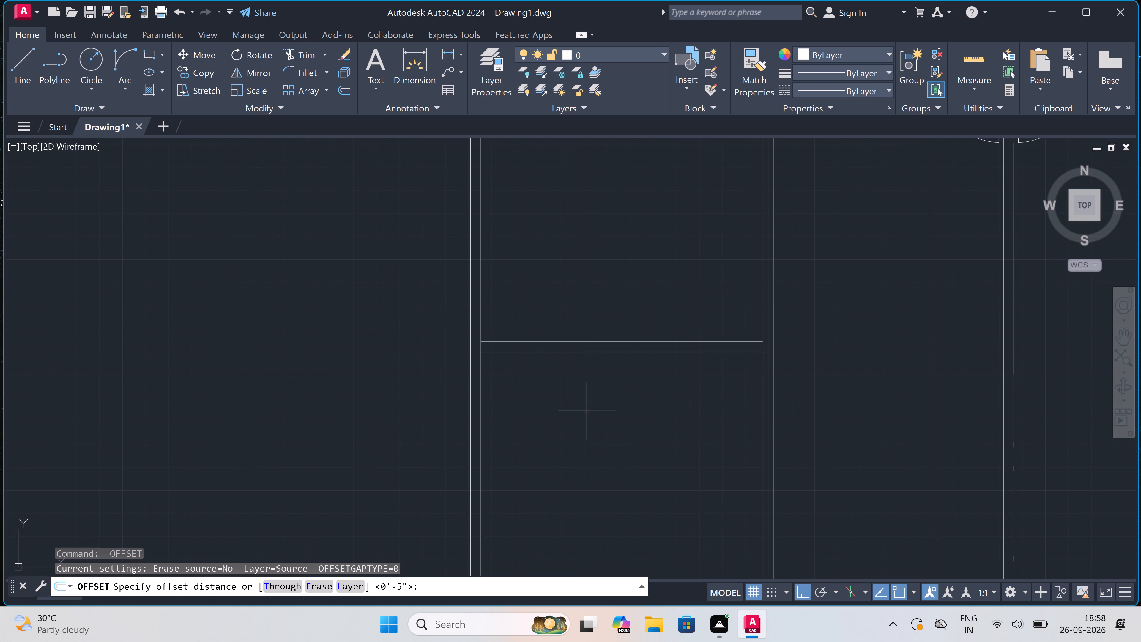
pyautogui.moveTo(589, 355); pyautogui.dragTo(589, 362)
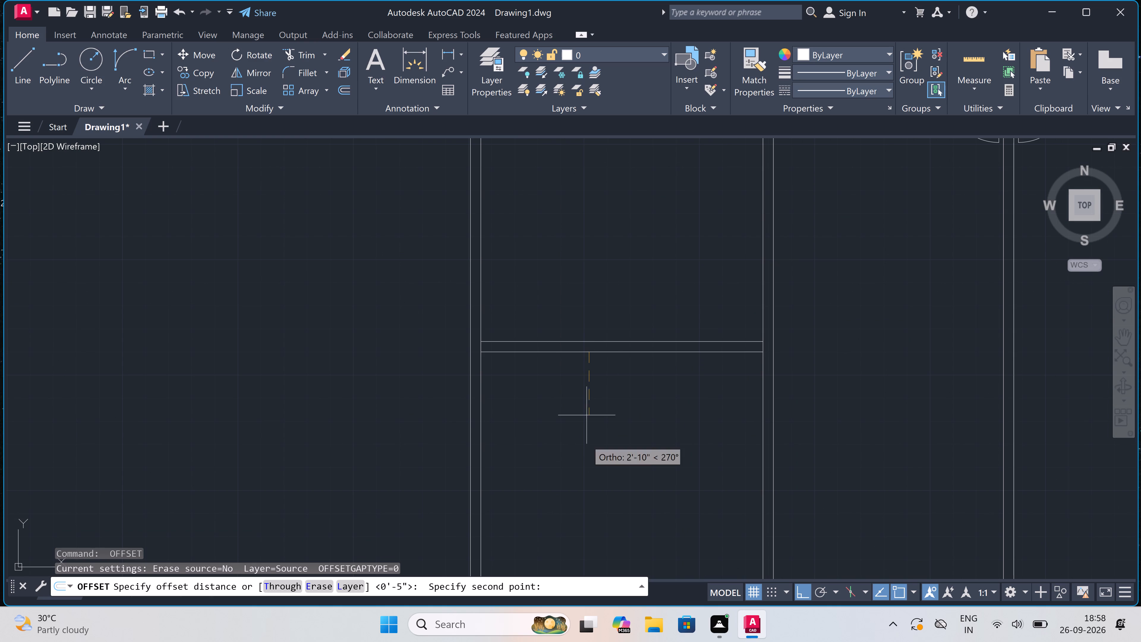
pyautogui.write('4\'6"')
pyautogui.press('space')
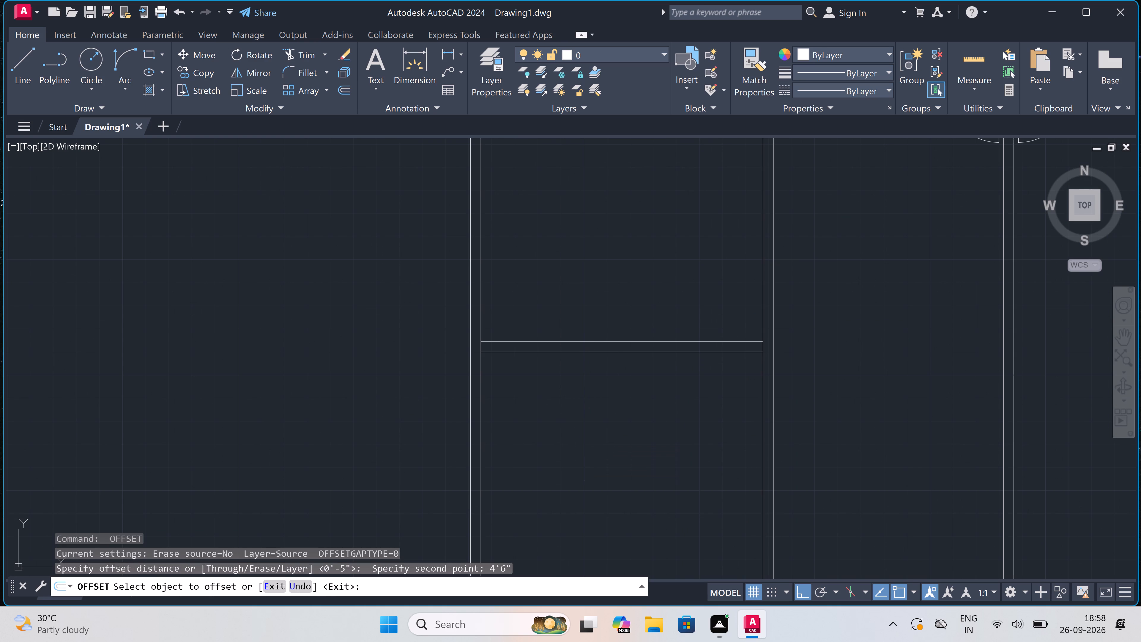
pyautogui.click(564, 350)
pyautogui.click(558, 437)
pyautogui.scroll(-4, 558, 437)
pyautogui.scroll(3, 537, 466)
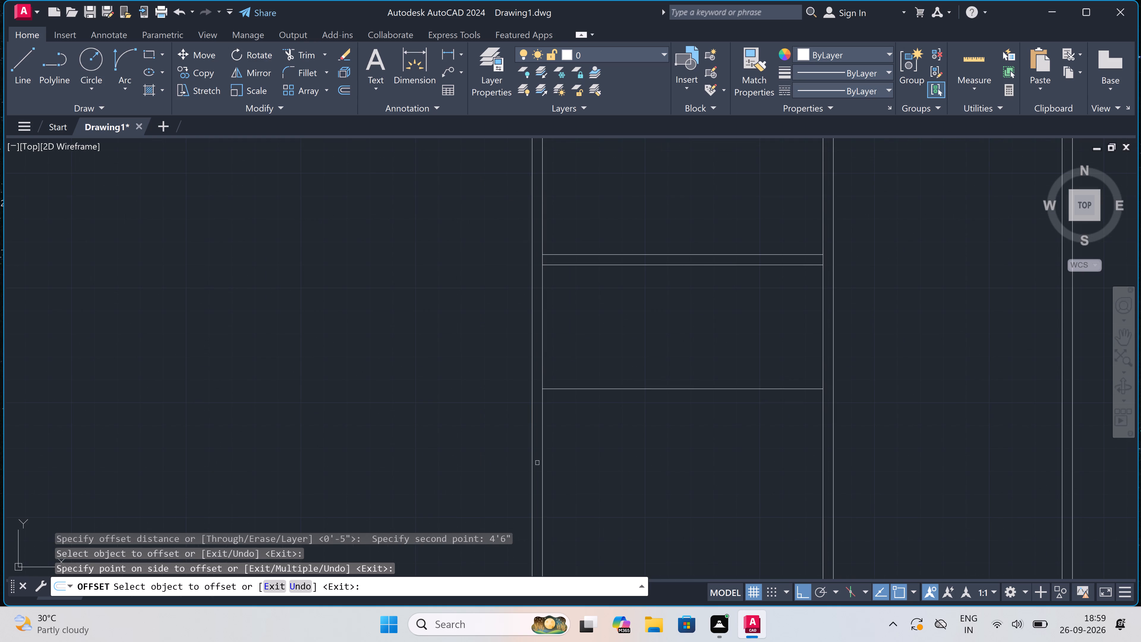
pyautogui.press('Escape')
# Offset the lowest horizontal line between the left outer wall and first partition 4.5" downward to form a wall.
pyautogui.press('space')
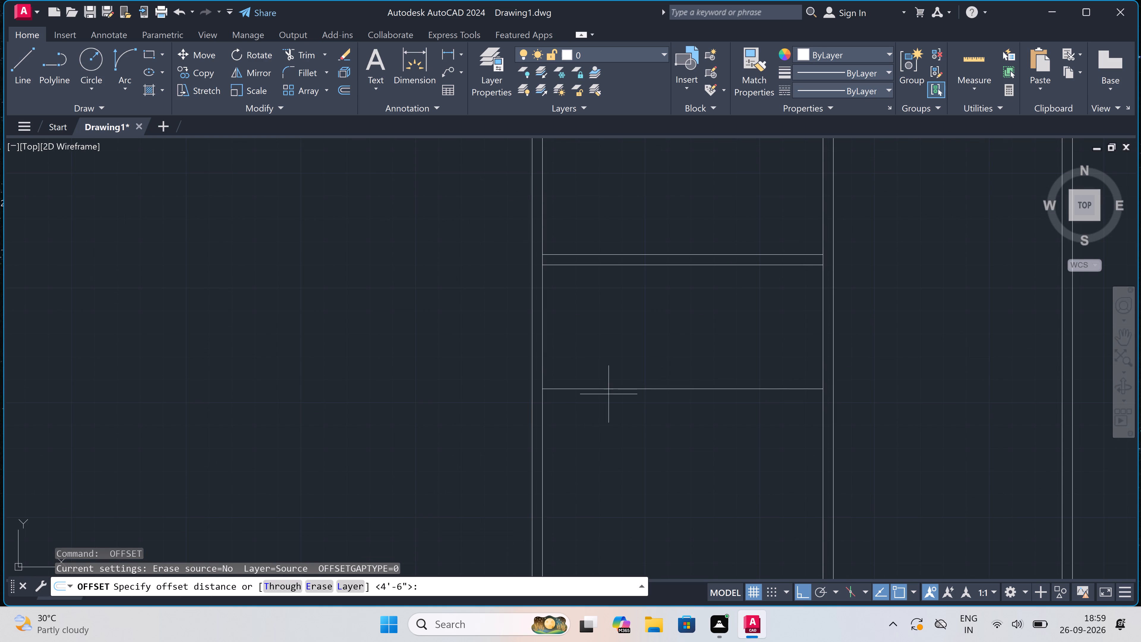
pyautogui.click(609, 392)
pyautogui.write('4.5"')
pyautogui.press('space')
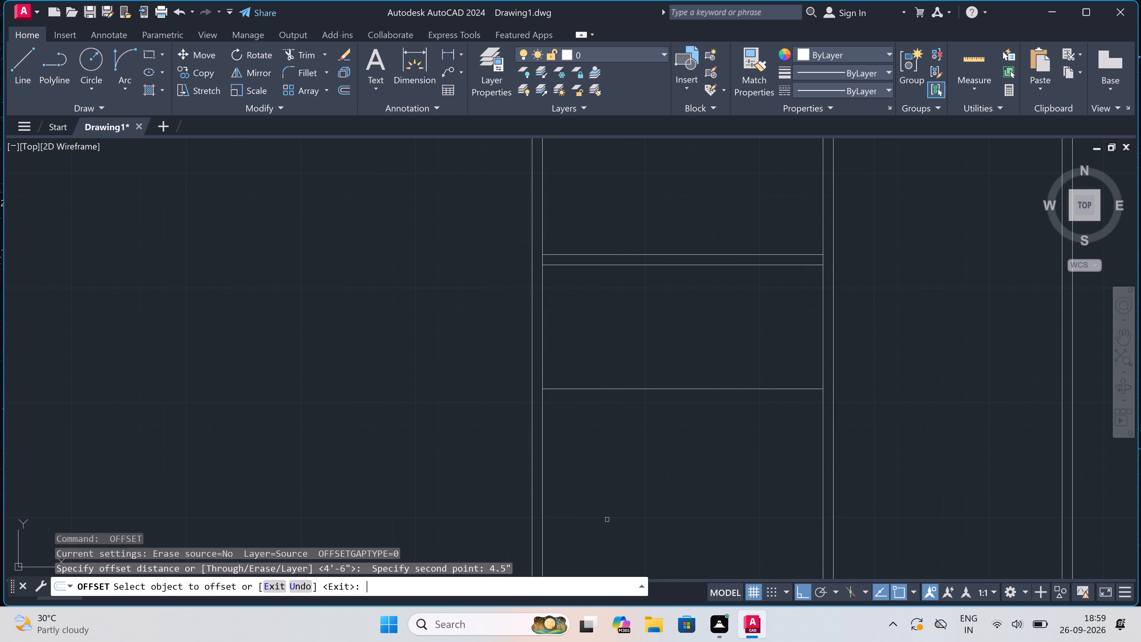
pyautogui.moveTo(639, 388); pyautogui.dragTo(637, 397)
pyautogui.click(632, 422)
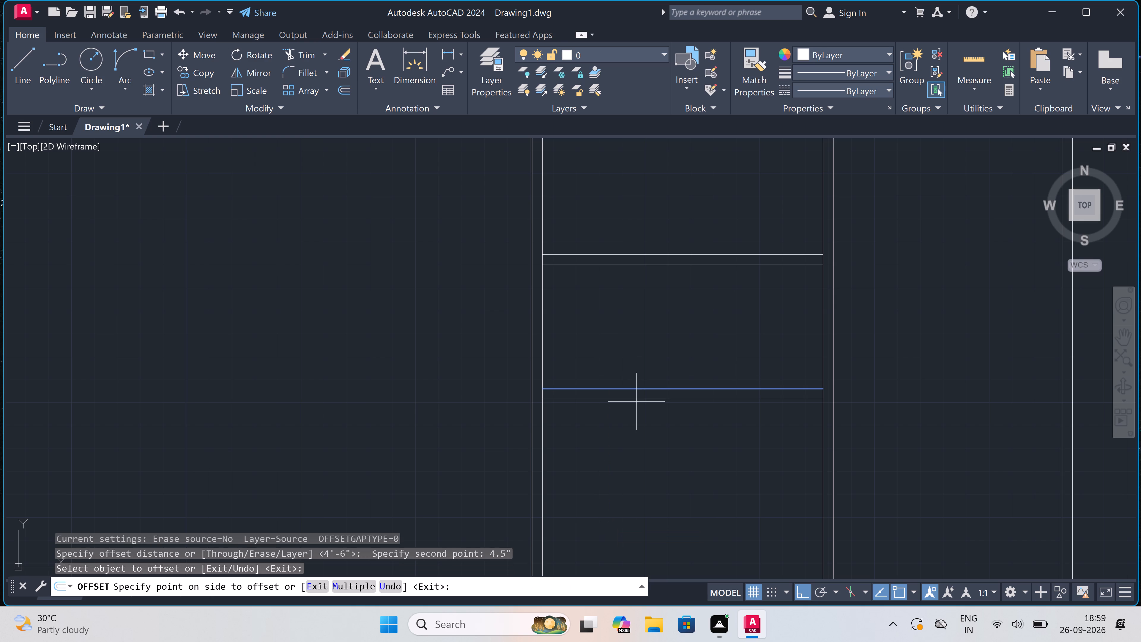
pyautogui.press('Escape')
# Offset the lower line of the rightmost room's cross wall 4'6" downward.
pyautogui.scroll(-3, 628, 429)
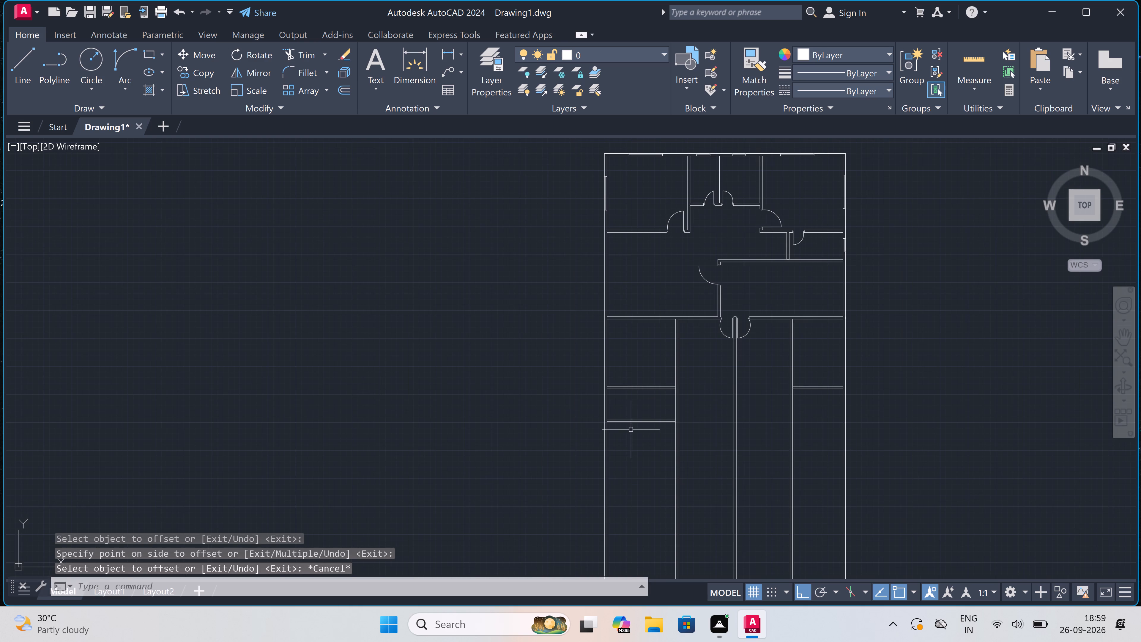
pyautogui.scroll(2, 852, 404)
pyautogui.press('space')
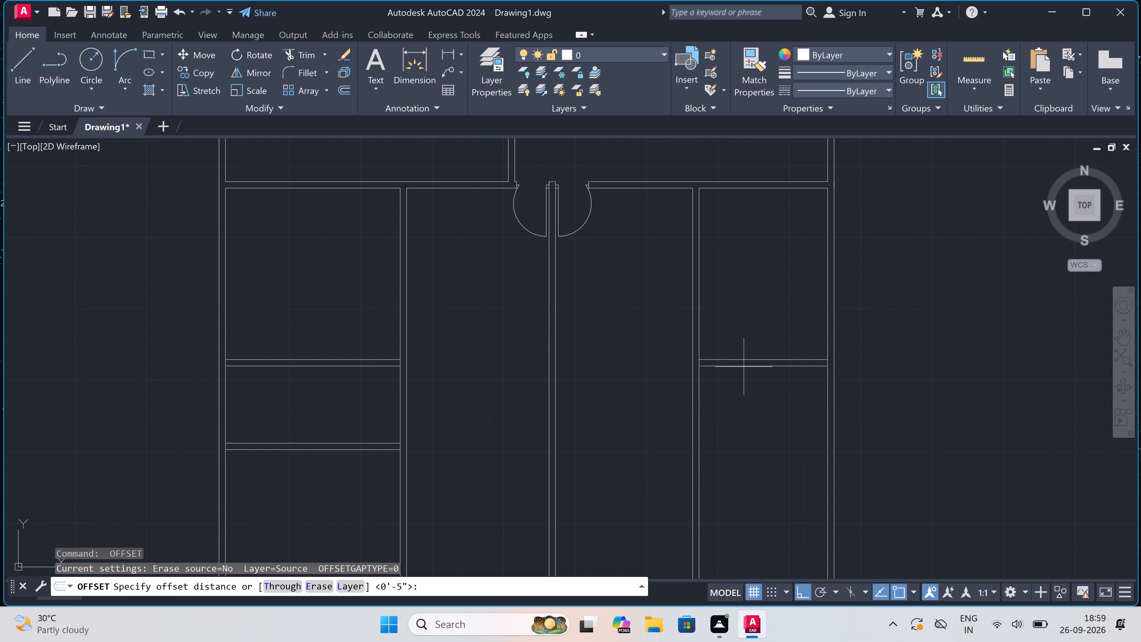
pyautogui.click(741, 364)
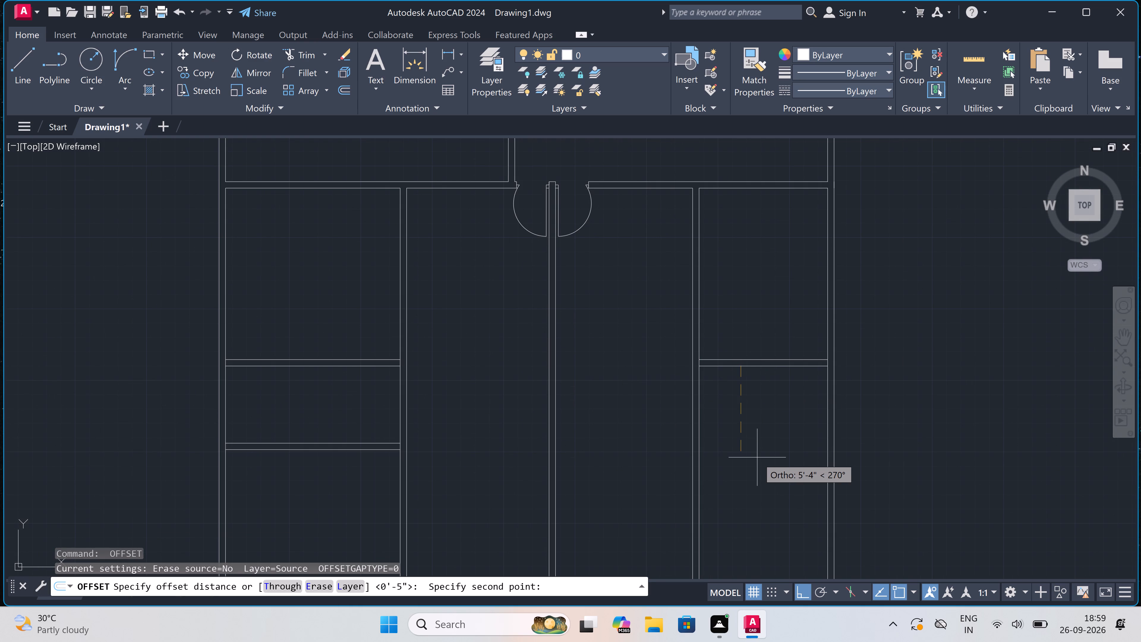
pyautogui.write('4\'6"')
pyautogui.press('space')
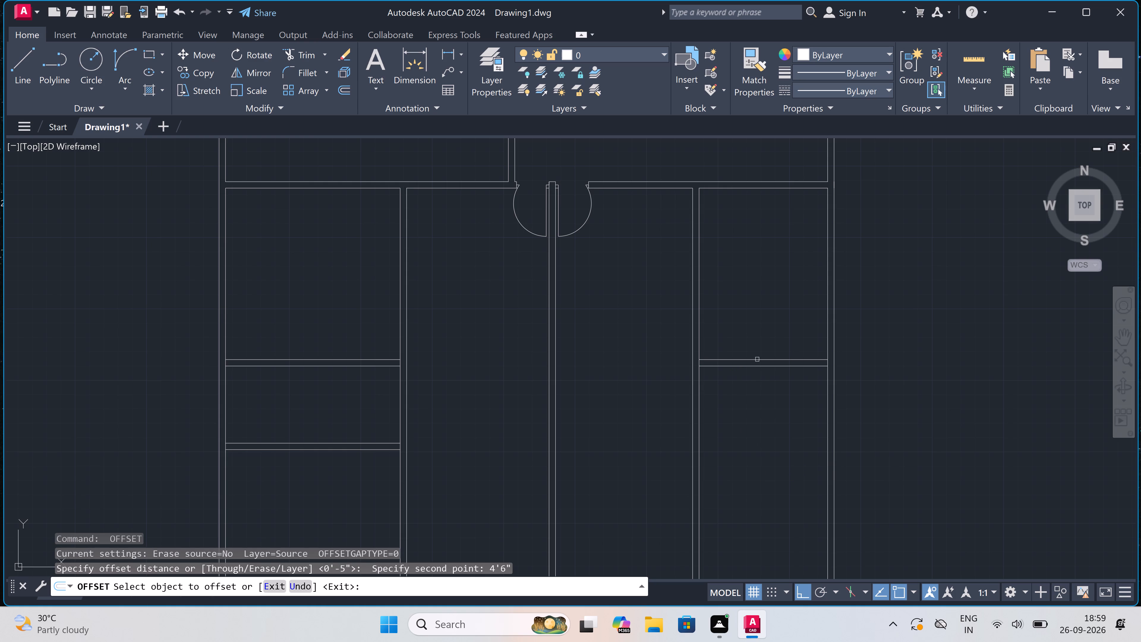
pyautogui.moveTo(754, 366); pyautogui.dragTo(754, 374)
pyautogui.moveTo(754, 374); pyautogui.dragTo(753, 381)
pyautogui.doubleClick(751, 397)
pyautogui.press('Escape')
# Offset the new horizontal line in the rightmost bay 4.5" downward to form a wall.
pyautogui.press('space')
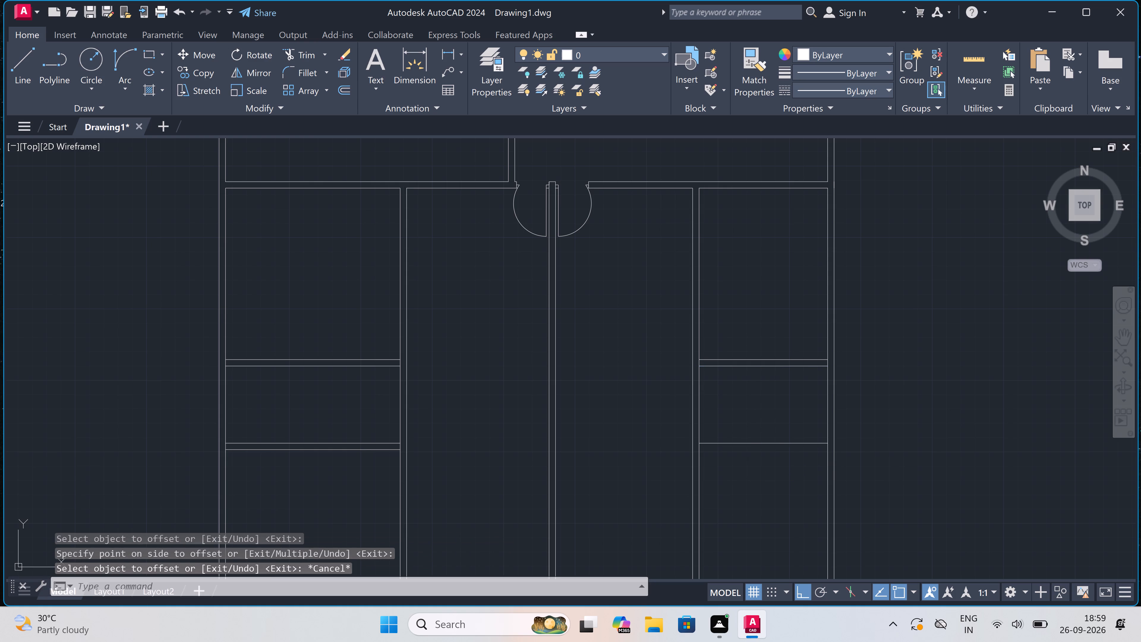
pyautogui.click(747, 446)
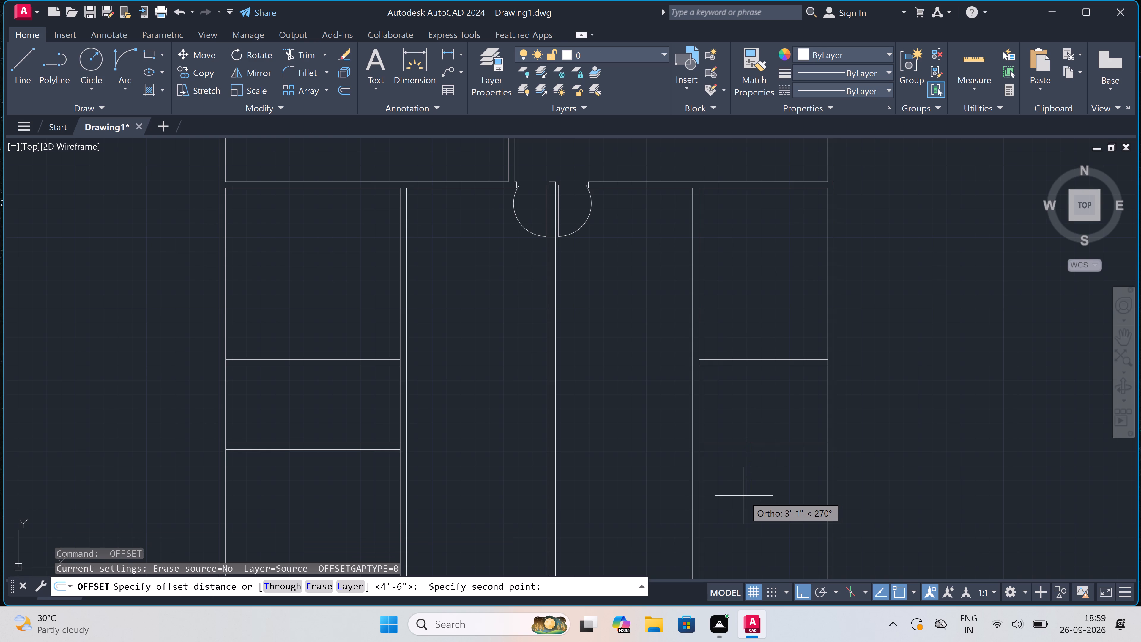
pyautogui.write('4.5"')
pyautogui.press('space')
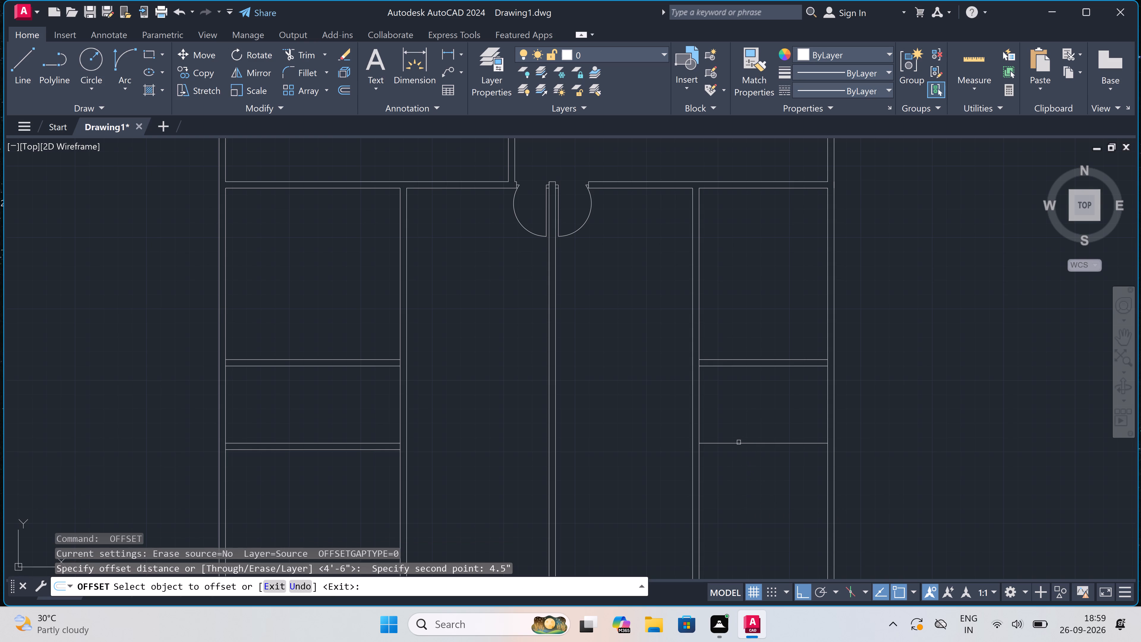
pyautogui.moveTo(739, 442); pyautogui.dragTo(739, 447)
pyautogui.click(740, 469)
pyautogui.press('Escape')
# Offset the lower line of the lowest cross wall 10' downward in both the rightmost and leftmost bays.
pyautogui.press('space')
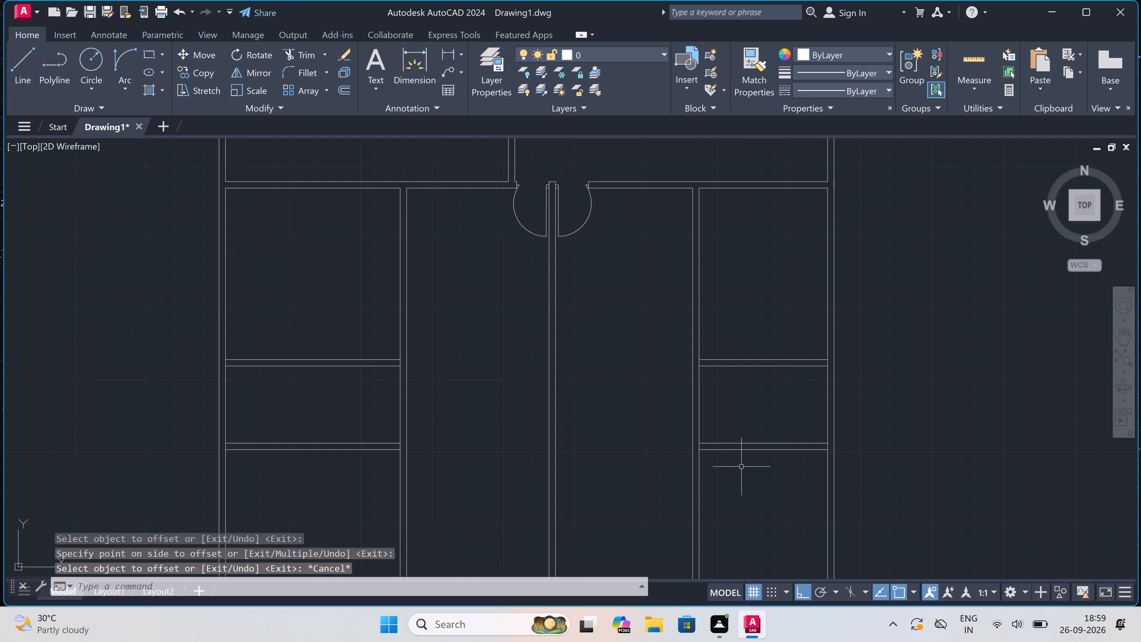
pyautogui.click(743, 454)
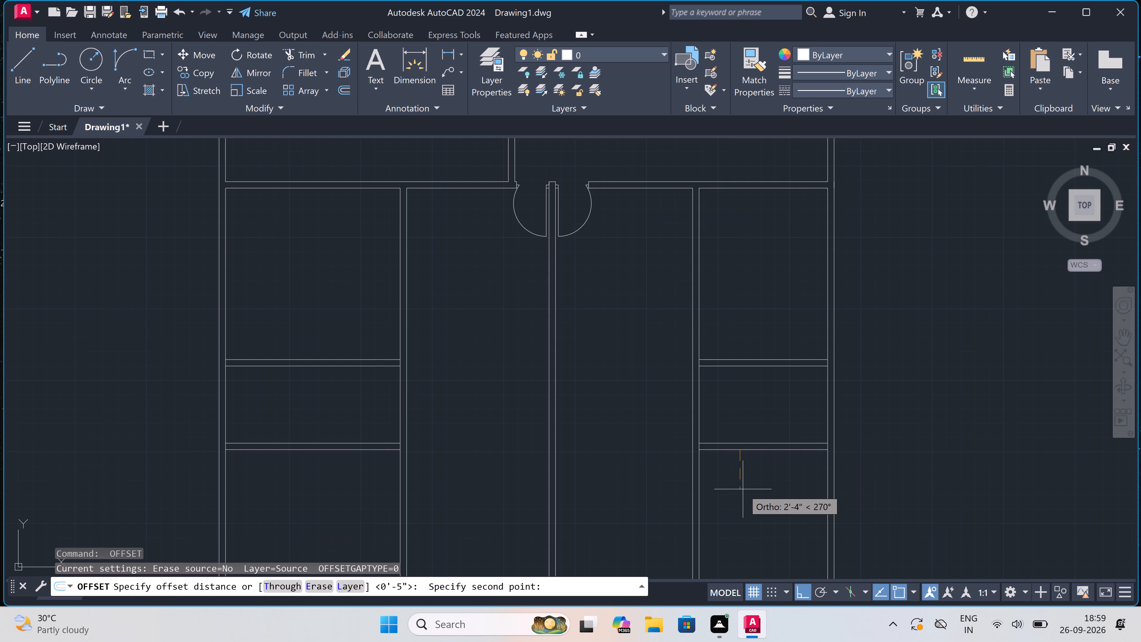
pyautogui.write("10'")
pyautogui.press('space')
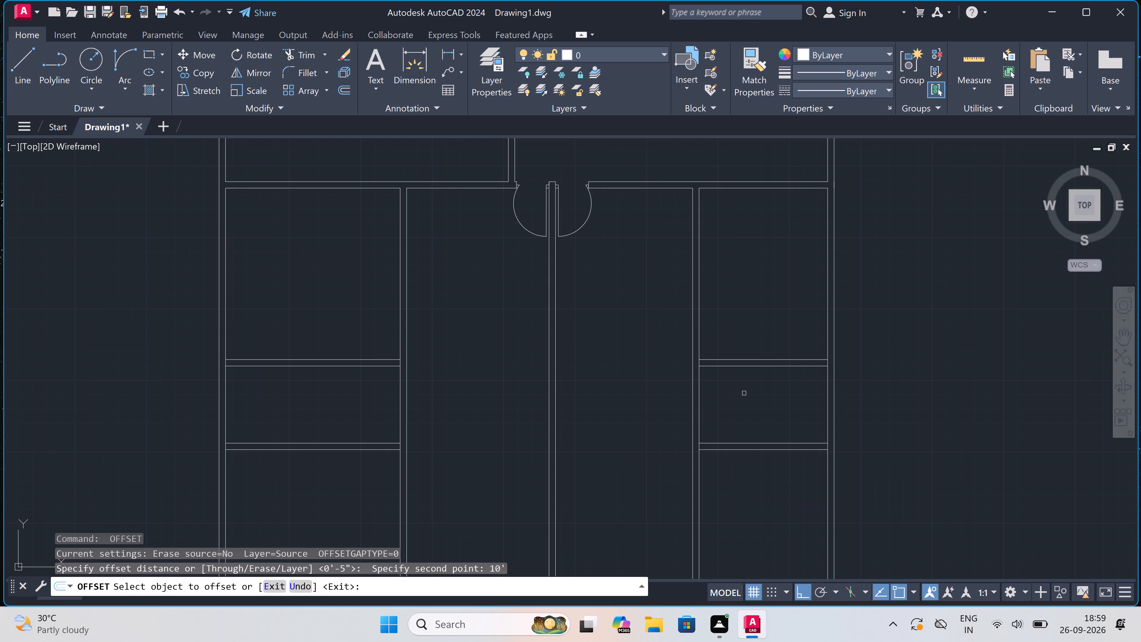
pyautogui.moveTo(743, 450); pyautogui.dragTo(741, 465)
pyautogui.click(740, 498)
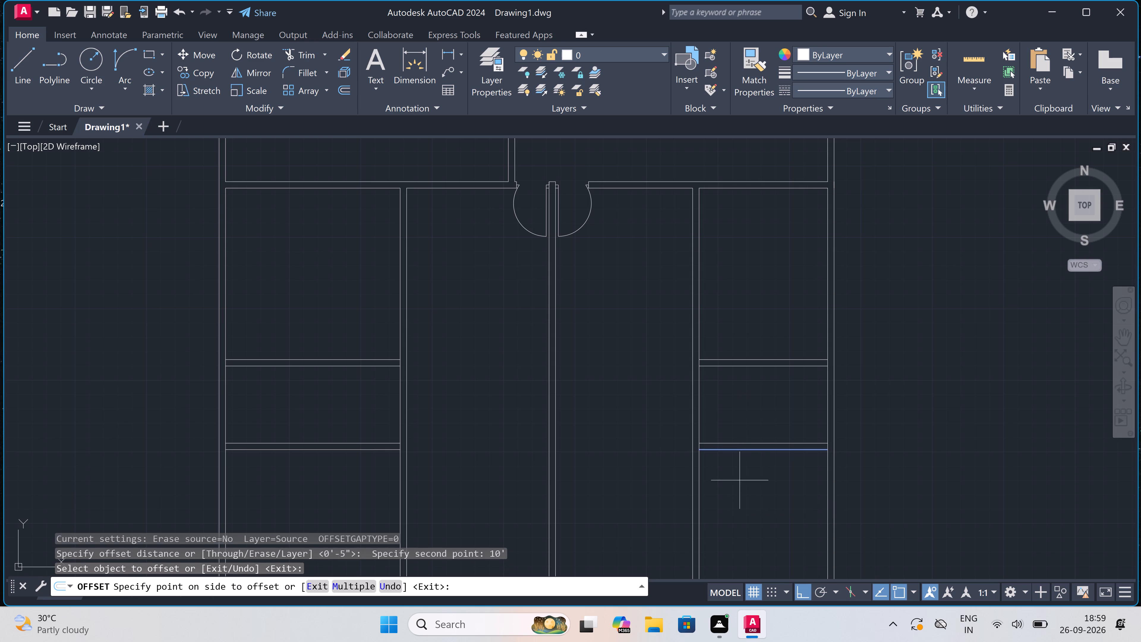
pyautogui.scroll(-3, 740, 497)
pyautogui.scroll(1, 635, 478)
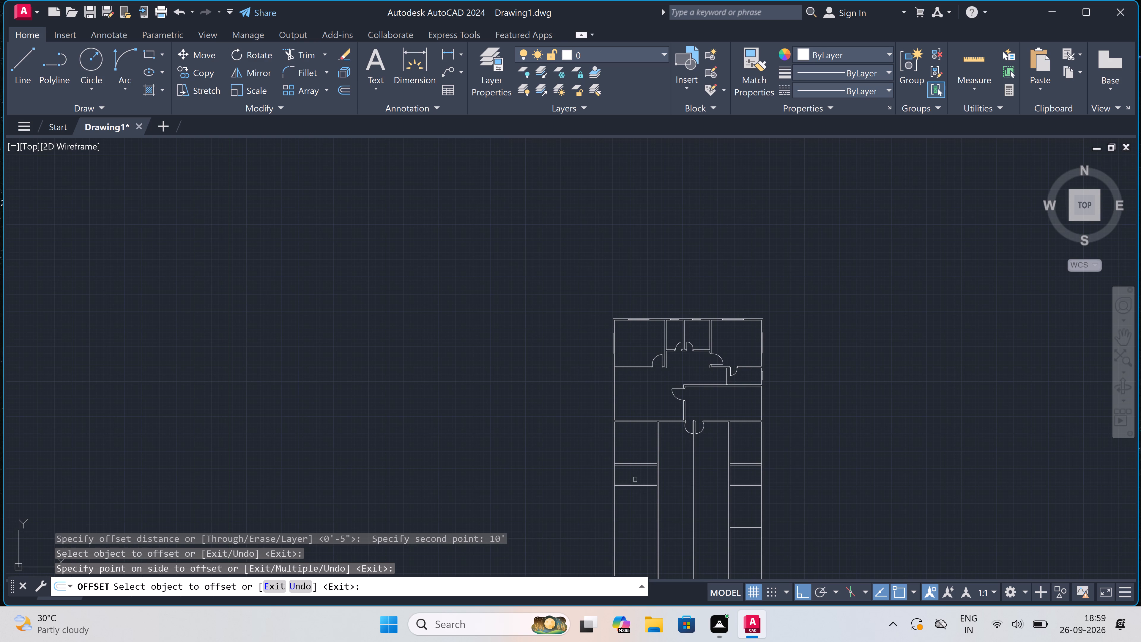
pyautogui.scroll(3, 631, 506)
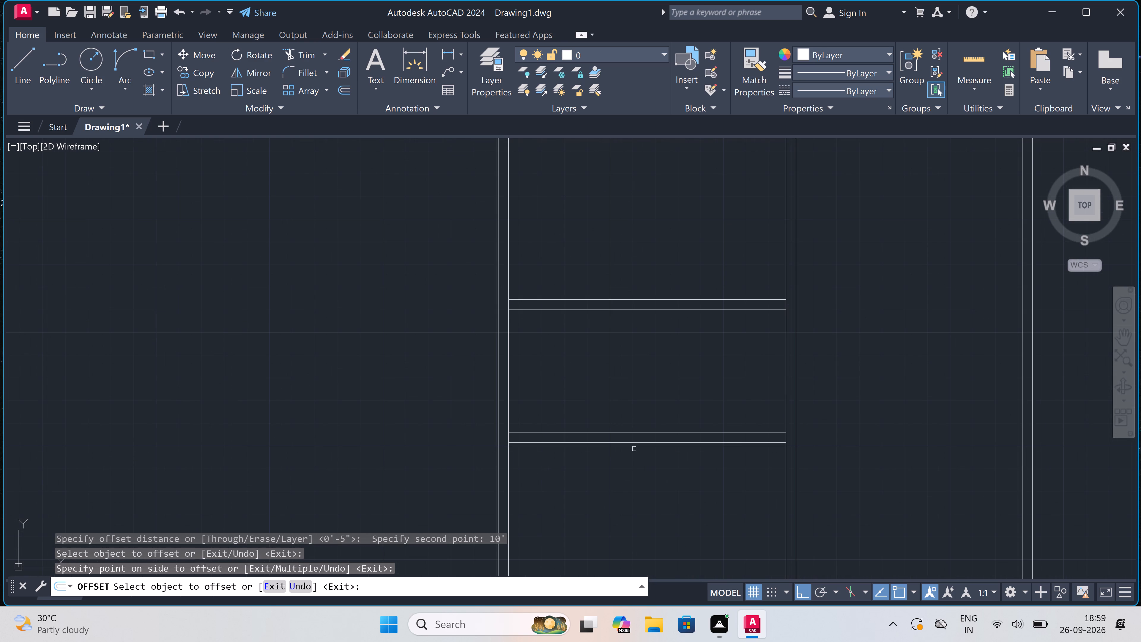
pyautogui.moveTo(634, 443); pyautogui.dragTo(634, 447)
pyautogui.click(633, 483)
pyautogui.scroll(-9, 652, 453)
pyautogui.scroll(3, 650, 477)
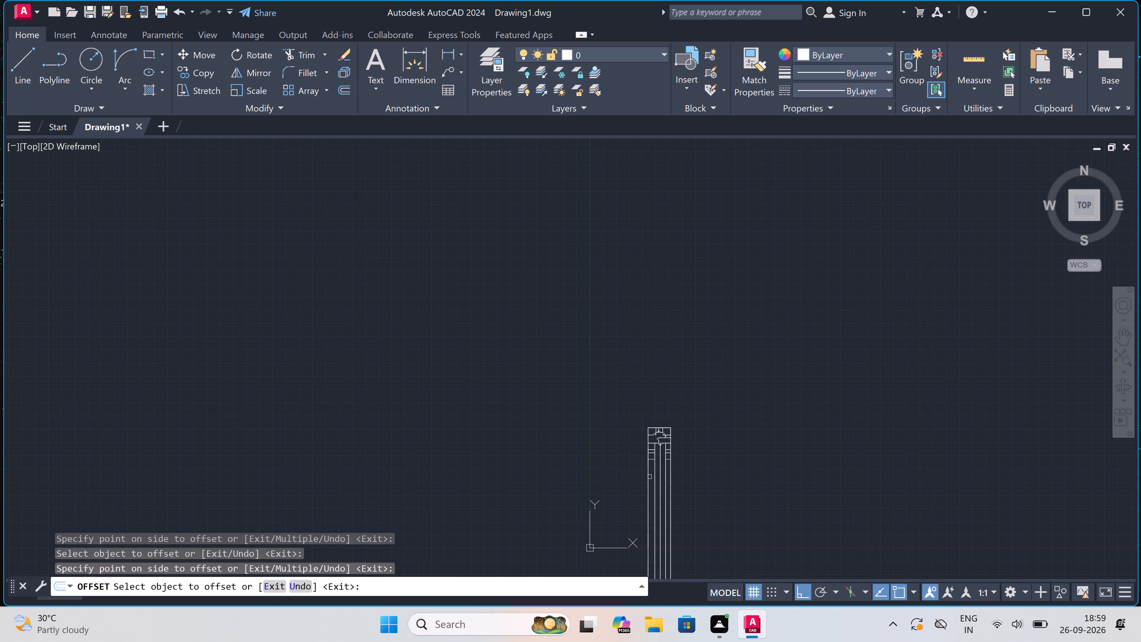
pyautogui.scroll(4, 664, 408)
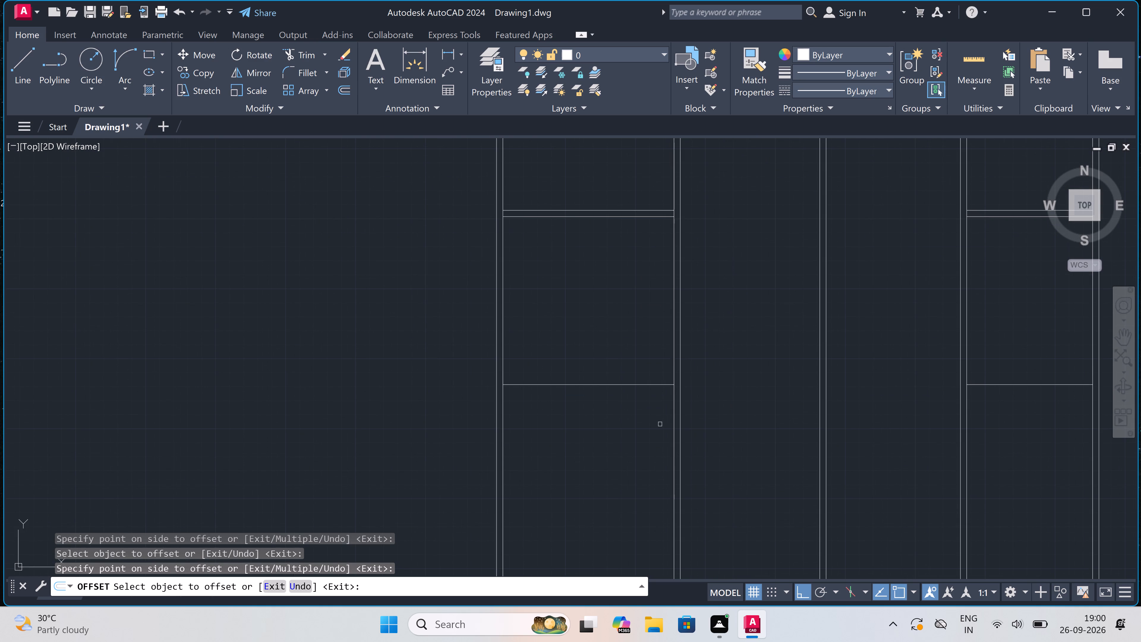
pyautogui.press('Escape')
# Offset the new lowest horizontal lines in the leftmost and rightmost bays 4.5" downward to form walls.
pyautogui.press('space')
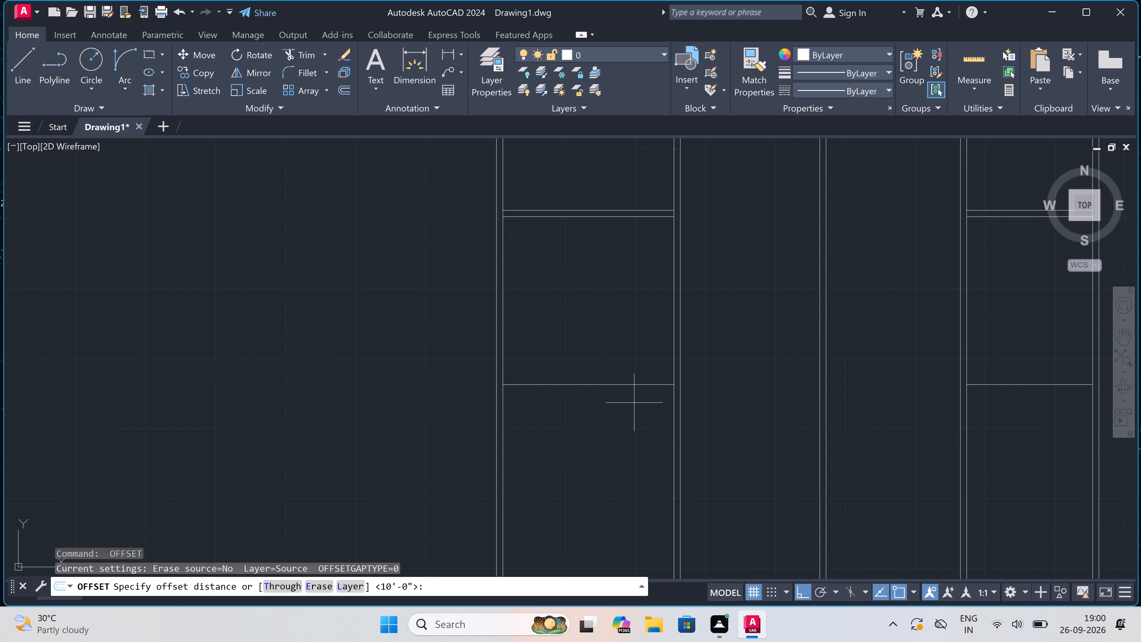
pyautogui.click(627, 391)
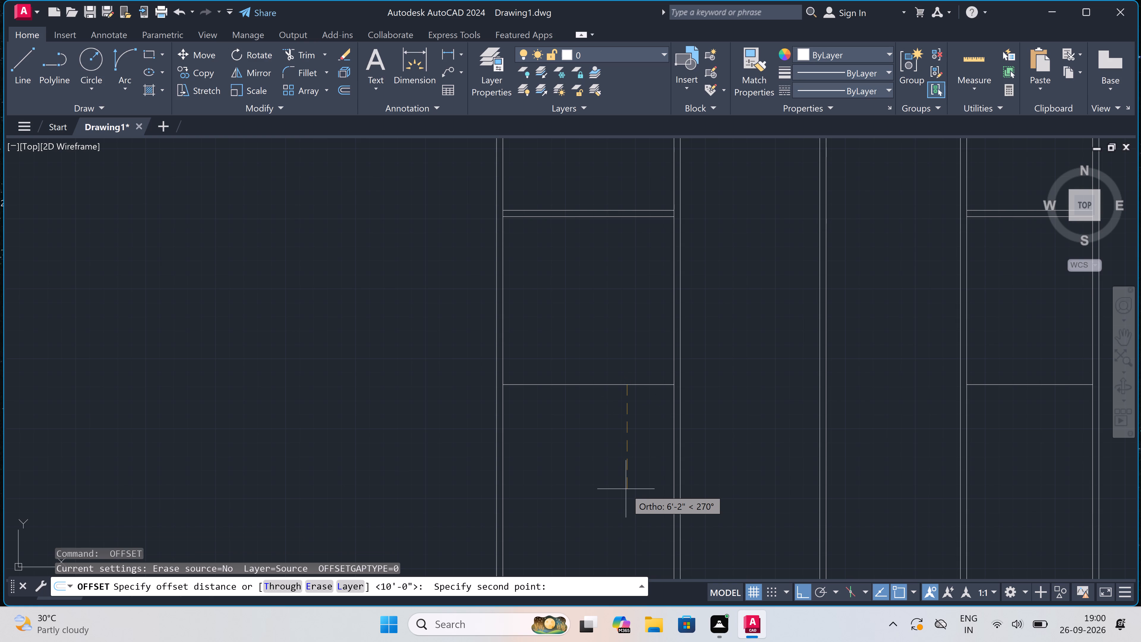
pyautogui.press('5')
pyautogui.press('BackSpace')
pyautogui.write('4.5"')
pyautogui.press('space')
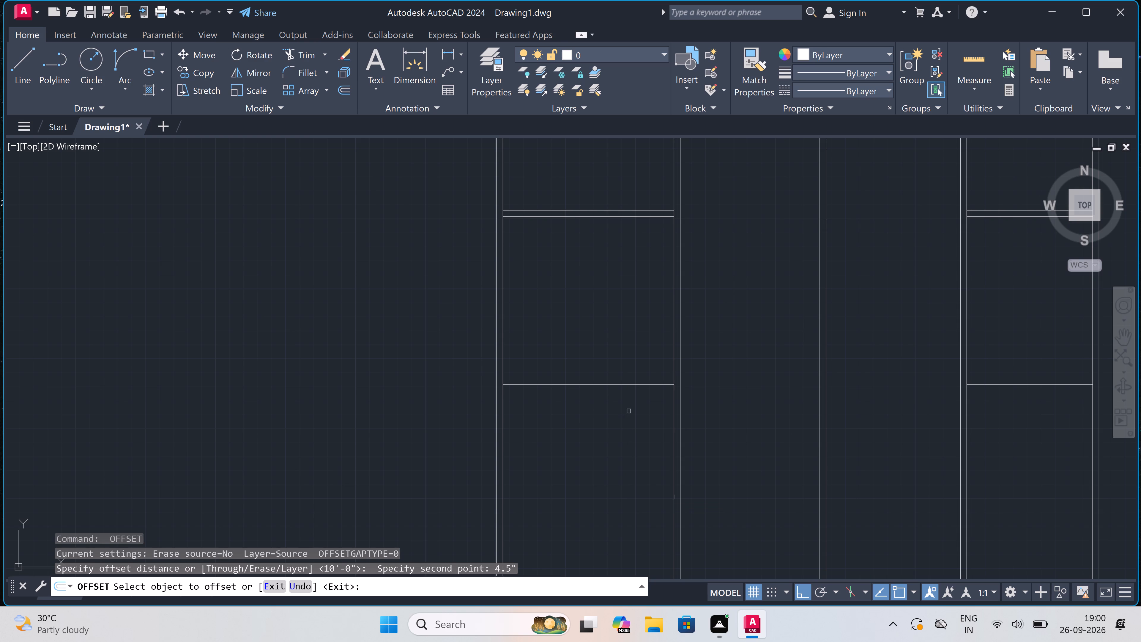
pyautogui.moveTo(628, 385); pyautogui.dragTo(628, 434)
pyautogui.click(621, 461)
pyautogui.scroll(-2, 621, 461)
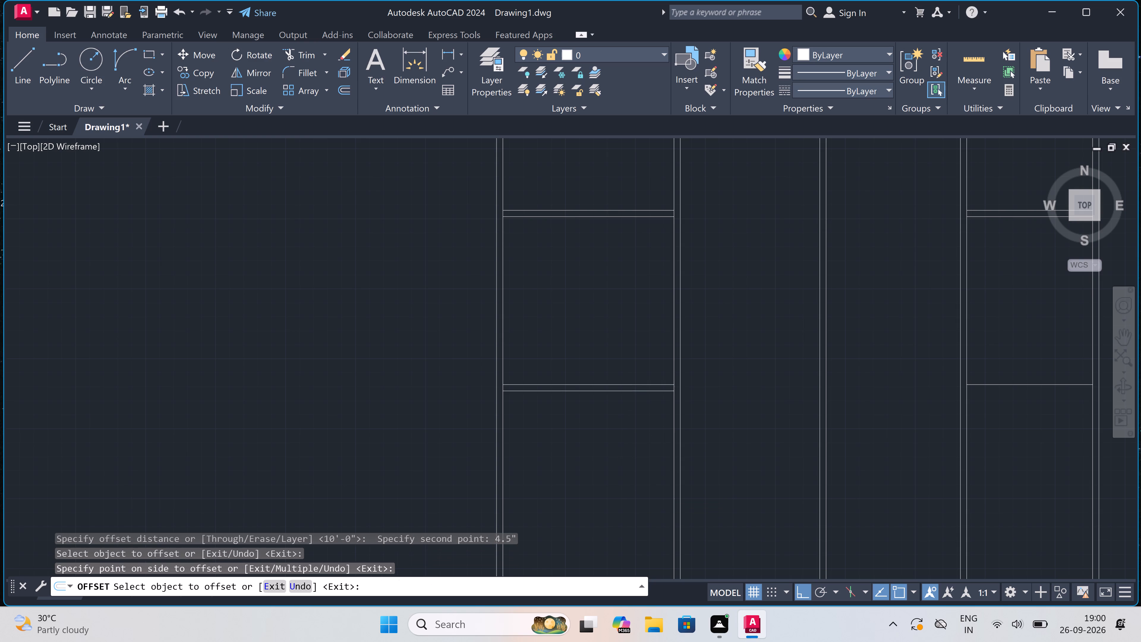
pyautogui.scroll(-1, 621, 461)
pyautogui.scroll(2, 719, 453)
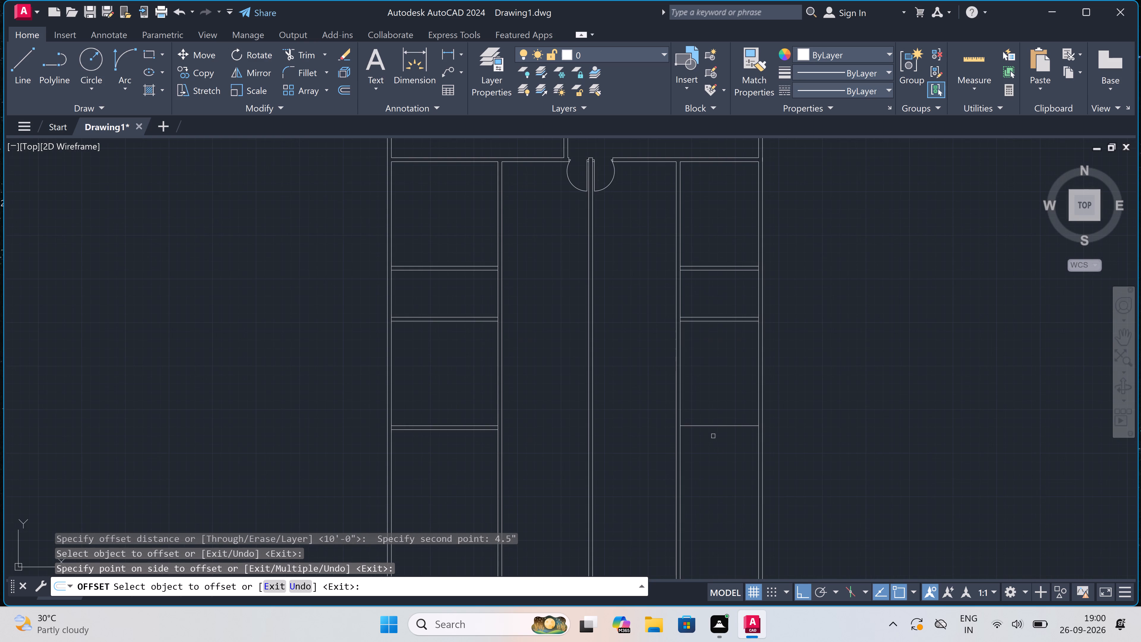
pyautogui.click(712, 427)
pyautogui.click(711, 431)
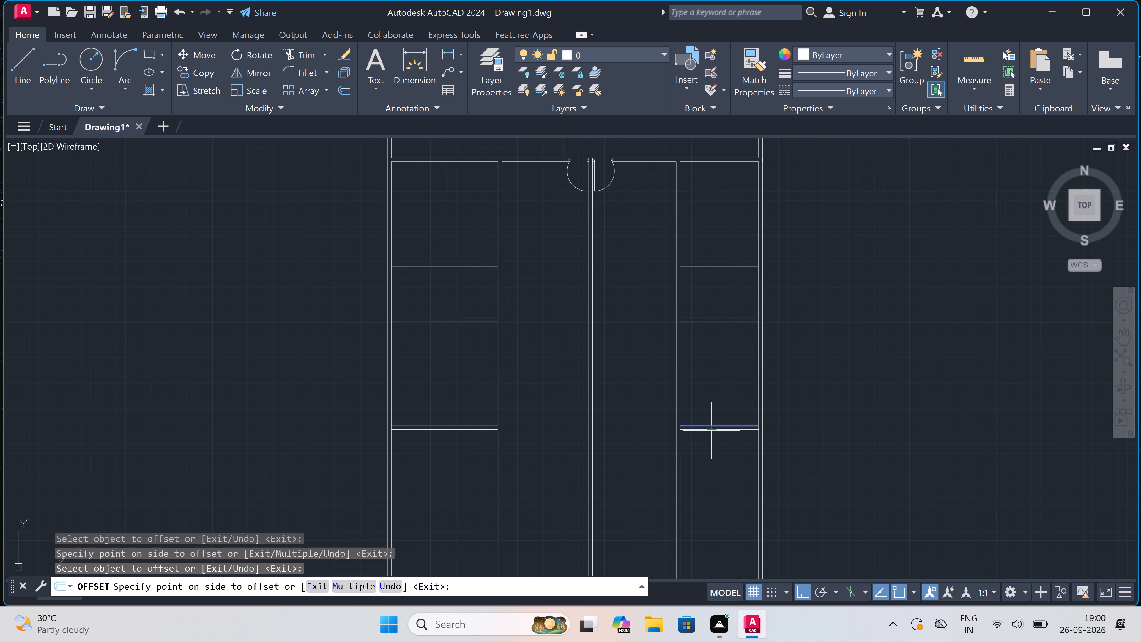
pyautogui.click(707, 452)
pyautogui.scroll(-3, 706, 452)
pyautogui.scroll(2, 659, 458)
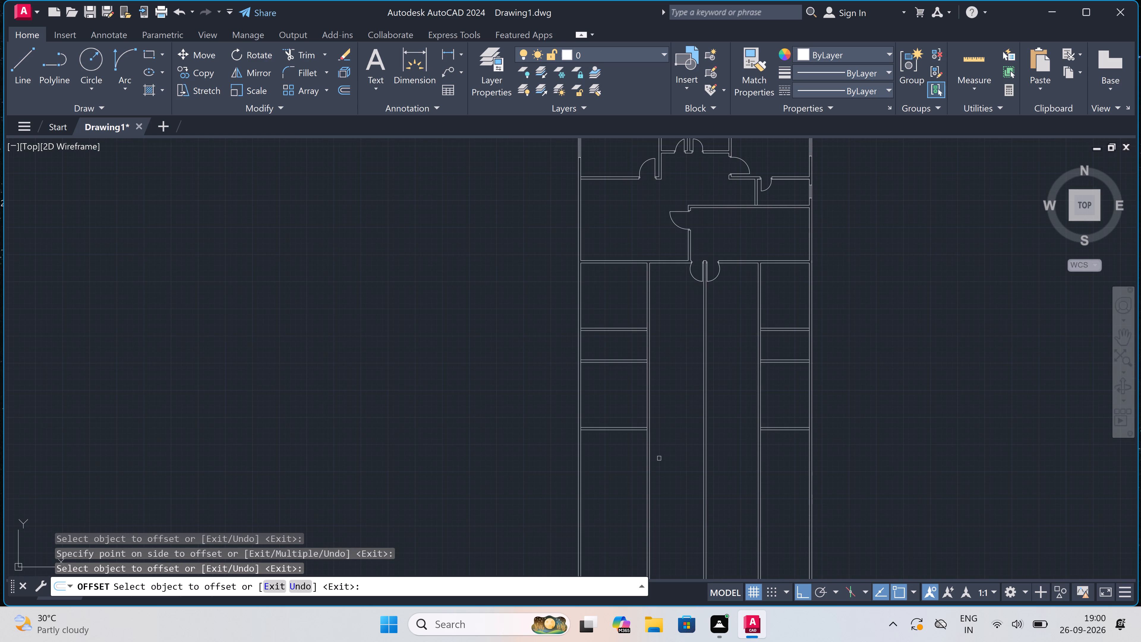
pyautogui.scroll(-2, 659, 458)
pyautogui.scroll(3, 631, 456)
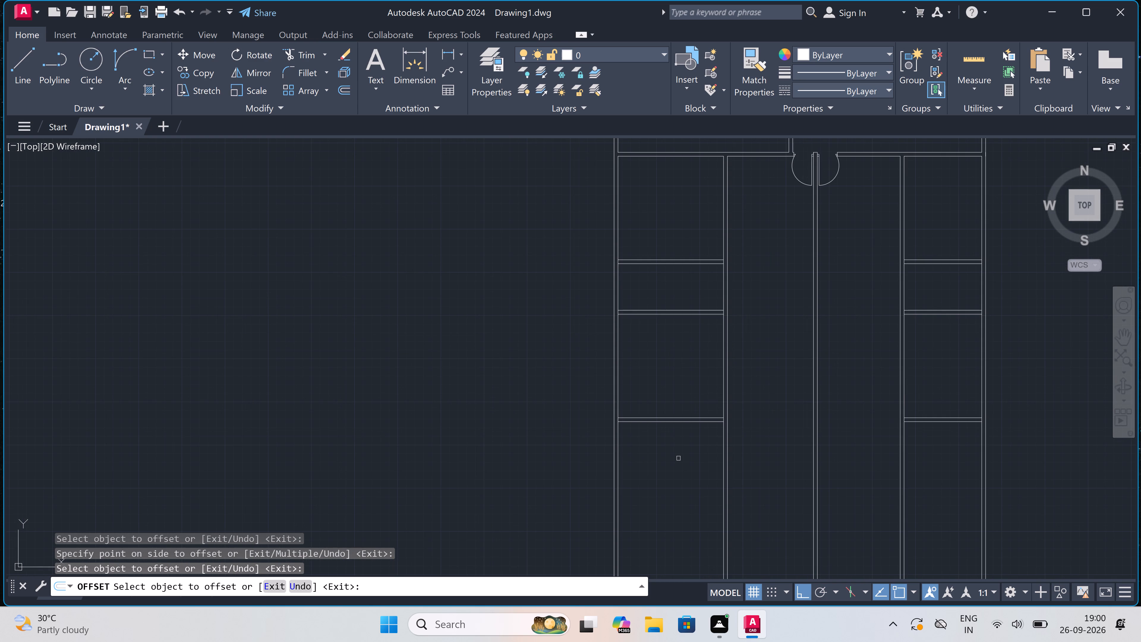
pyautogui.press('Escape')
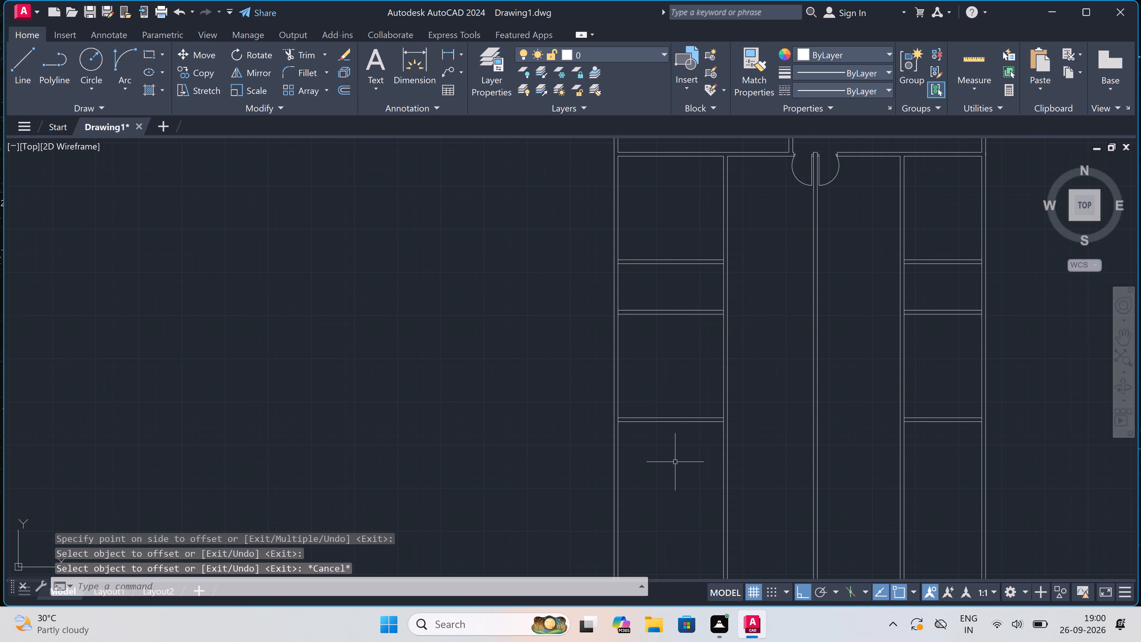
# Extend the lower line of the lowest cross wall in both side bays to the outer face of the exterior walls.
pyautogui.press('e')
pyautogui.write('x')
pyautogui.press('space')
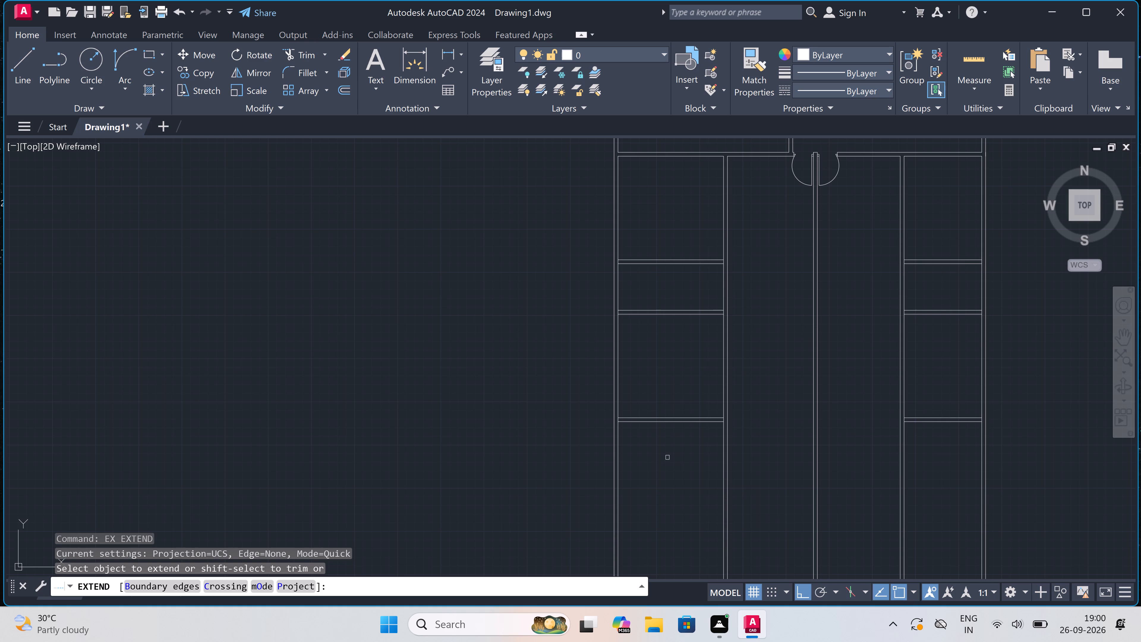
pyautogui.click(630, 423)
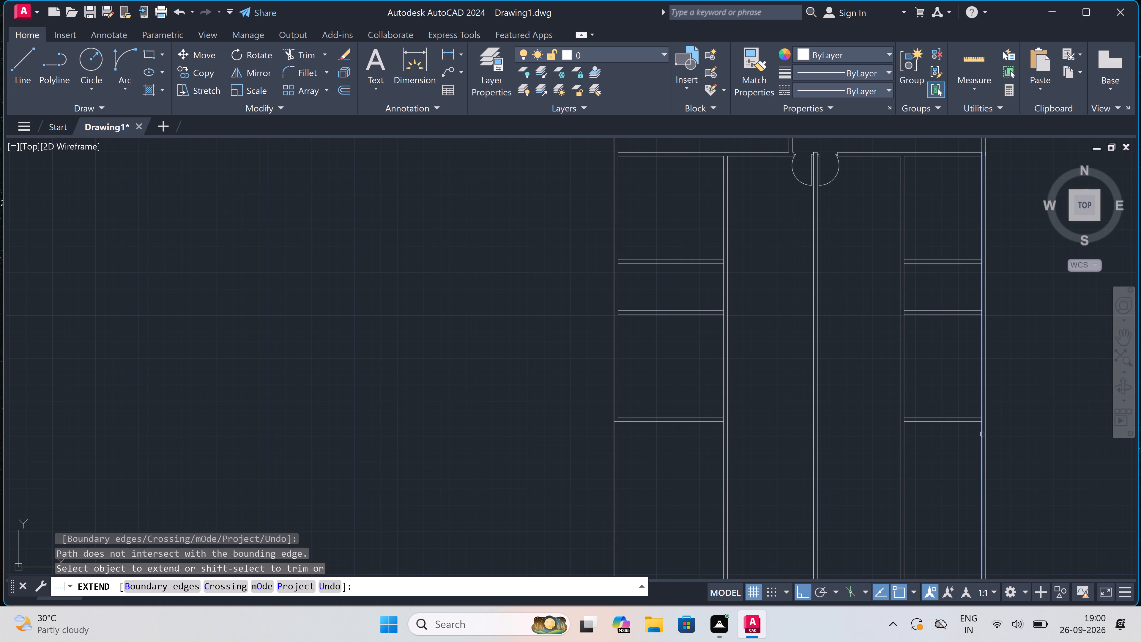
pyautogui.scroll(2, 971, 423)
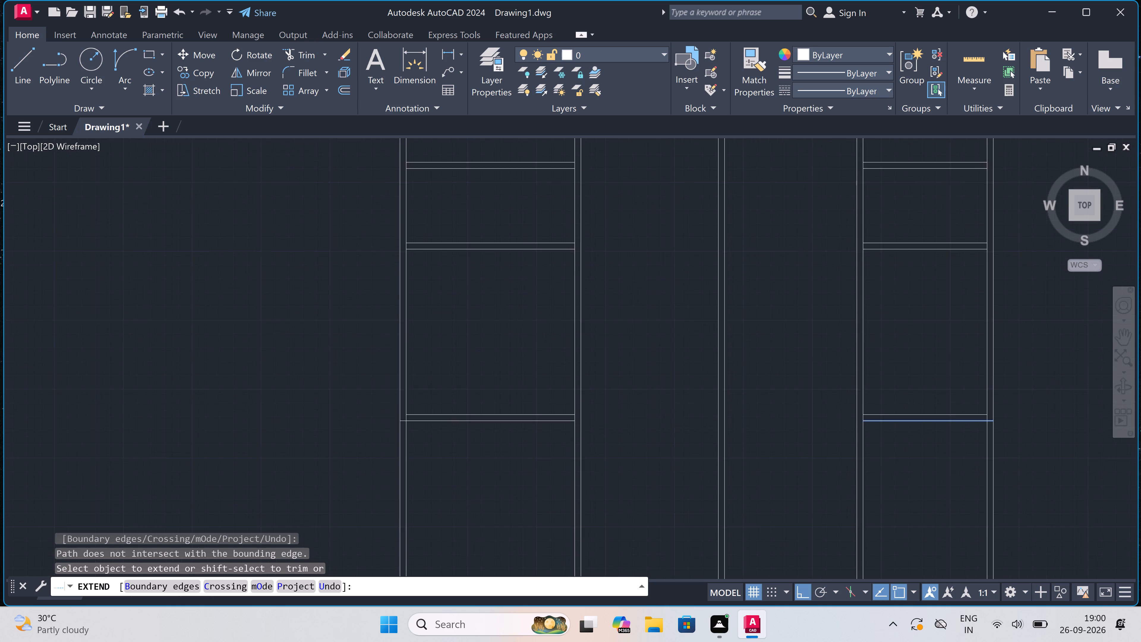
pyautogui.click(968, 417)
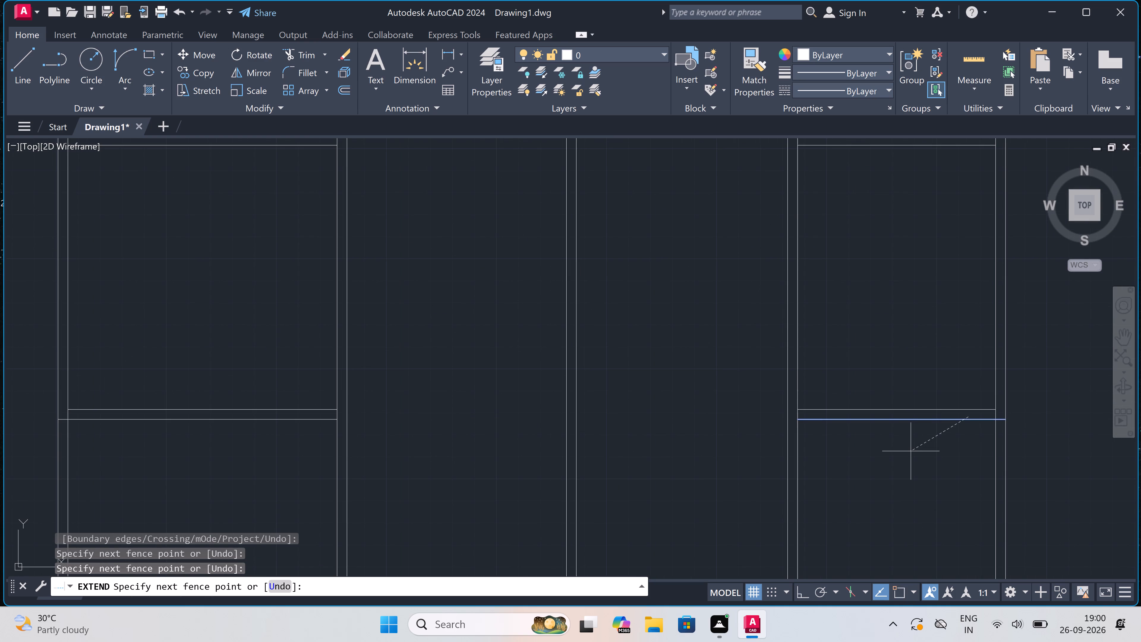
pyautogui.click(911, 451)
pyautogui.scroll(-2, 911, 451)
pyautogui.scroll(-3, 815, 457)
pyautogui.scroll(3, 816, 459)
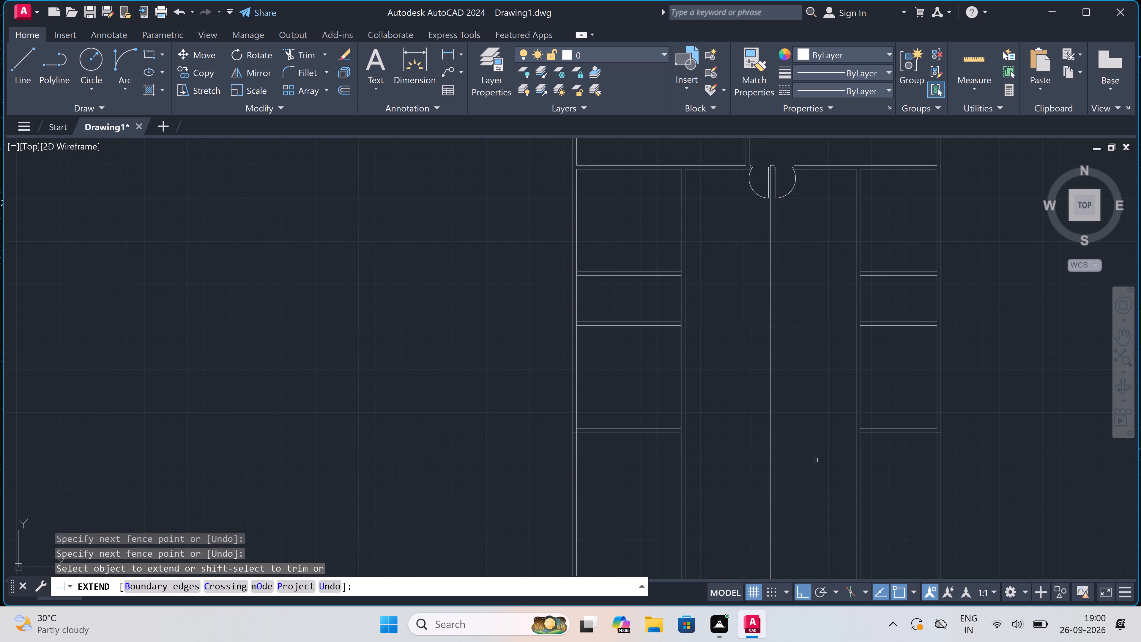
pyautogui.press('Escape')
# Trim the exterior wall lines that run below the lowest cross walls of the rightmost and leftmost bays.
pyautogui.write('tr')
pyautogui.press('space')
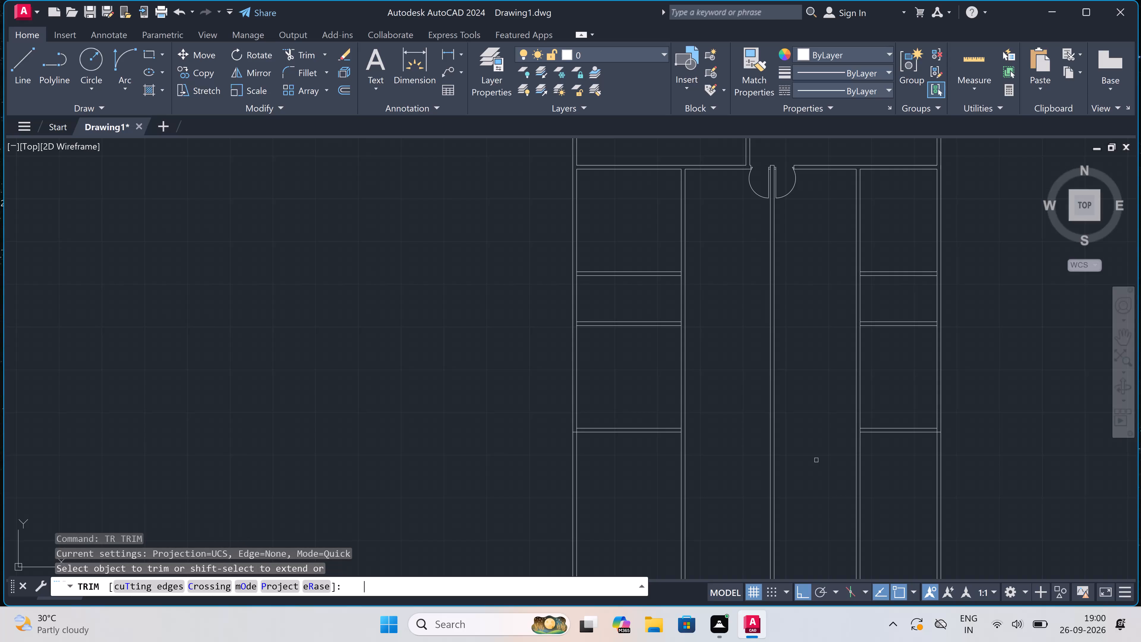
pyautogui.moveTo(924, 468); pyautogui.dragTo(935, 468)
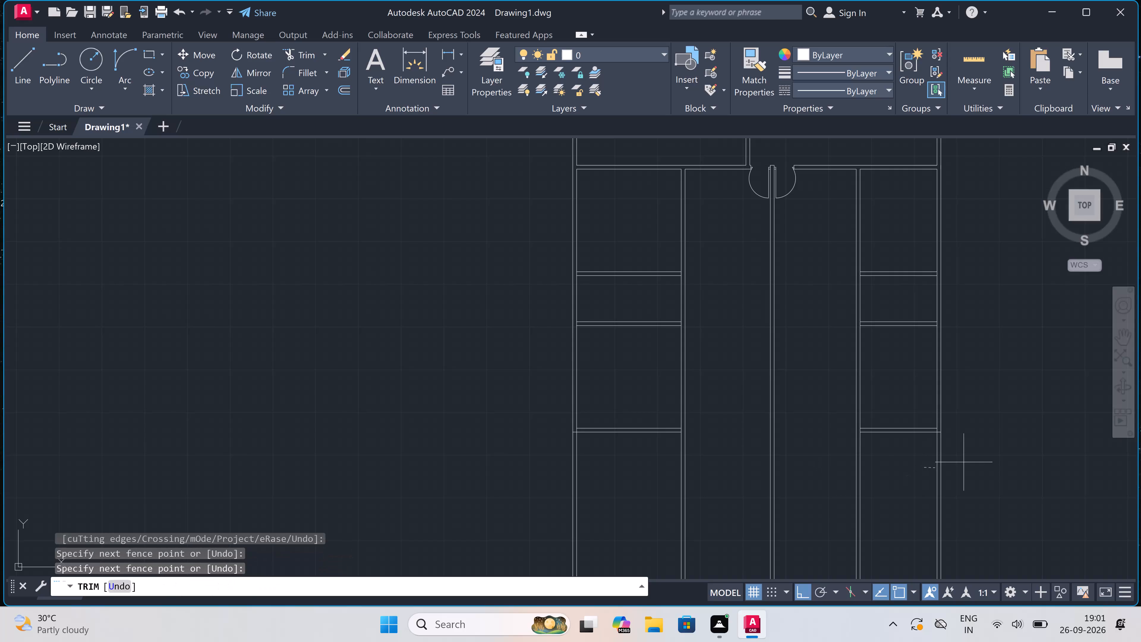
pyautogui.click(981, 453)
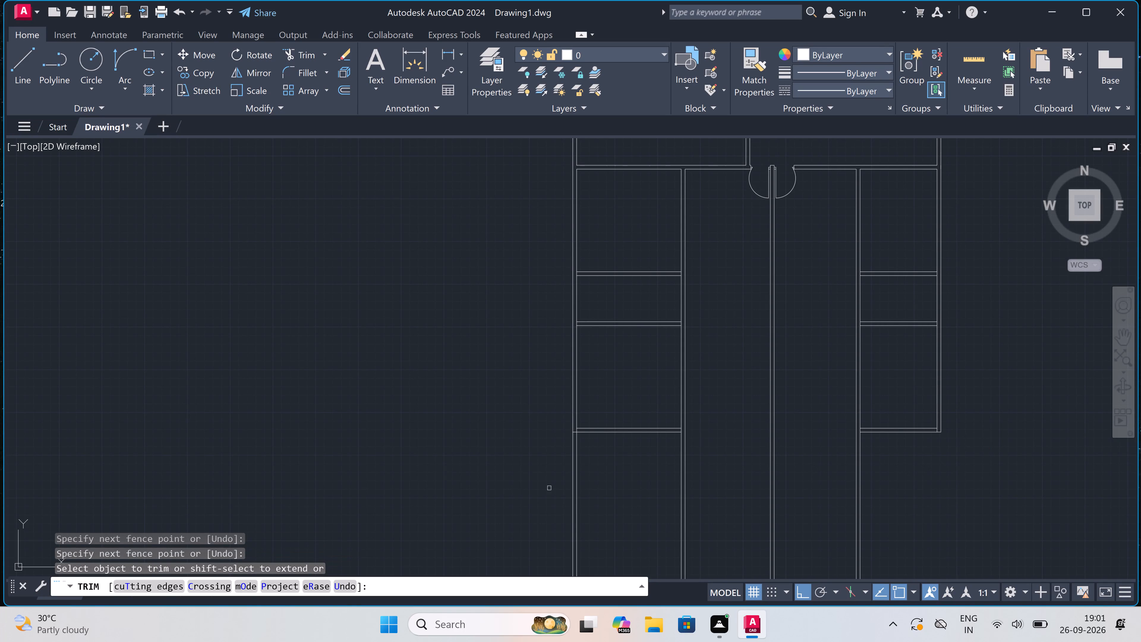
pyautogui.click(599, 487)
pyautogui.click(552, 487)
# Trim the leftmost exterior wall's inner line at the bay's bottom corner and where the two cross walls above meet it.
pyautogui.scroll(2, 571, 441)
pyautogui.scroll(2, 581, 407)
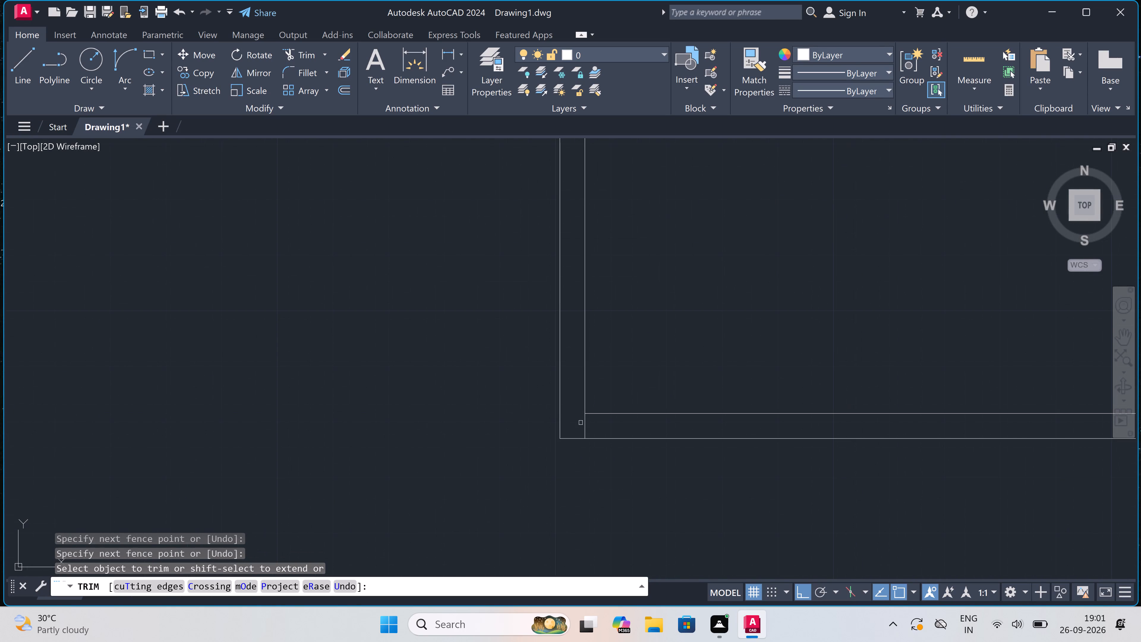
pyautogui.click(586, 427)
pyautogui.scroll(-5, 586, 428)
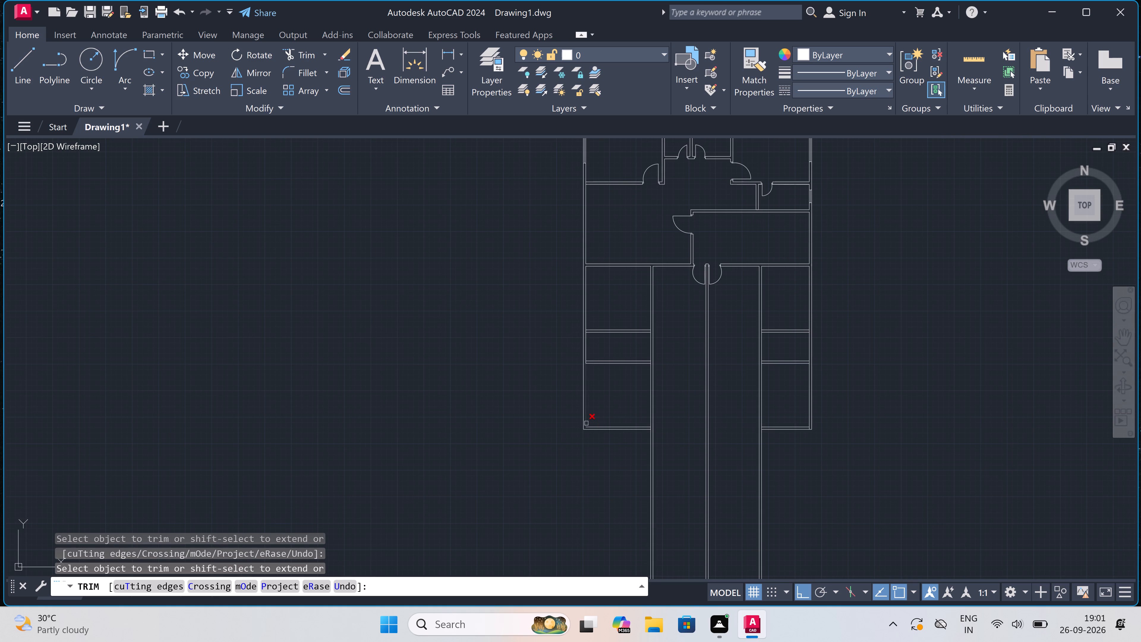
pyautogui.scroll(4, 583, 365)
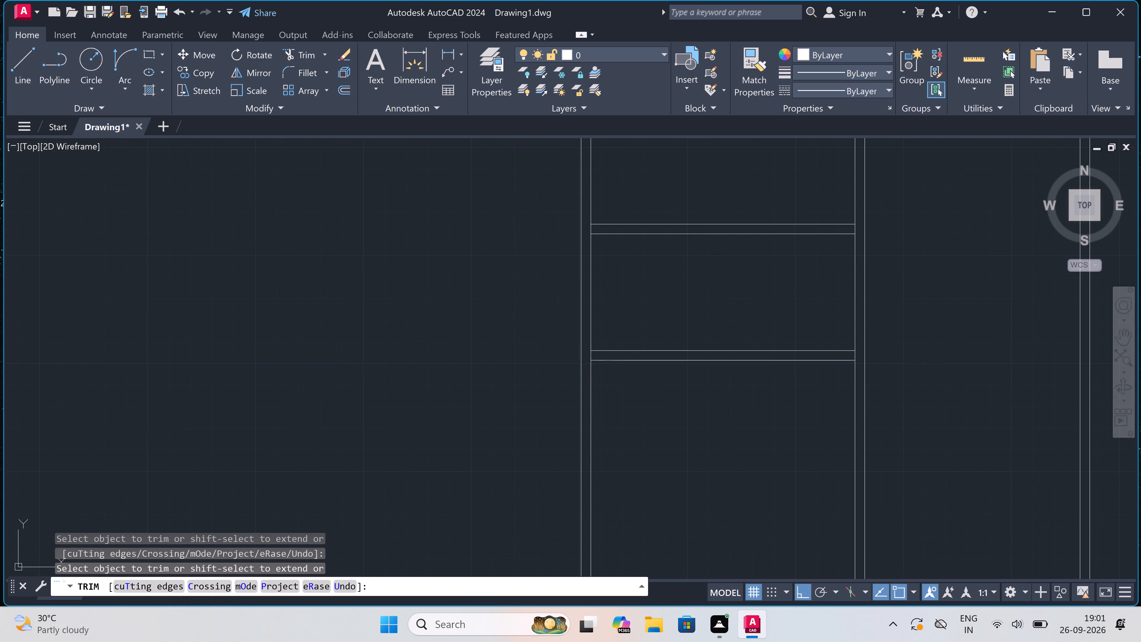
pyautogui.click(595, 350)
pyautogui.scroll(-4, 595, 351)
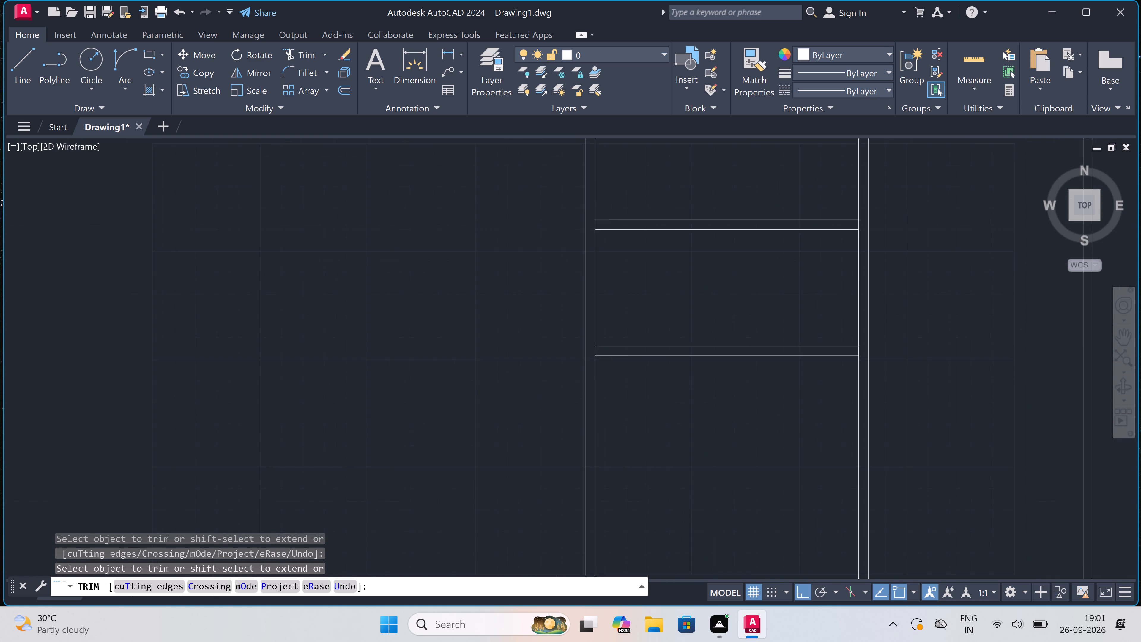
pyautogui.scroll(3, 599, 321)
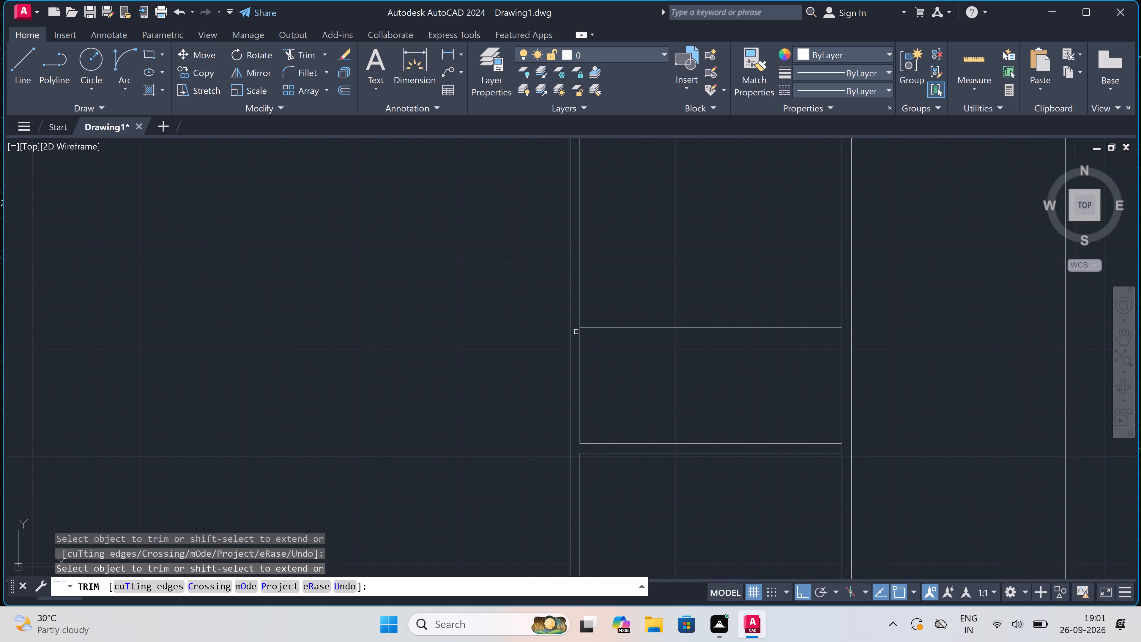
pyautogui.scroll(2, 571, 324)
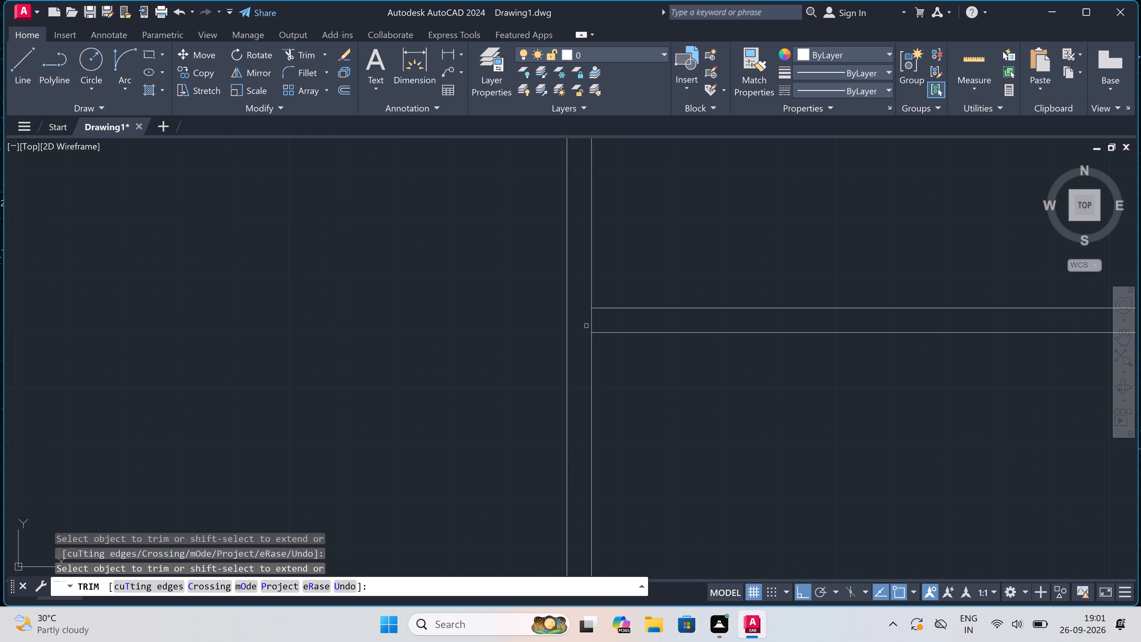
pyautogui.moveTo(593, 317); pyautogui.dragTo(574, 324)
# Trim the bay-side line of the leftmost bay's inner wall where the upper two cross walls meet it.
pyautogui.scroll(-4, 571, 327)
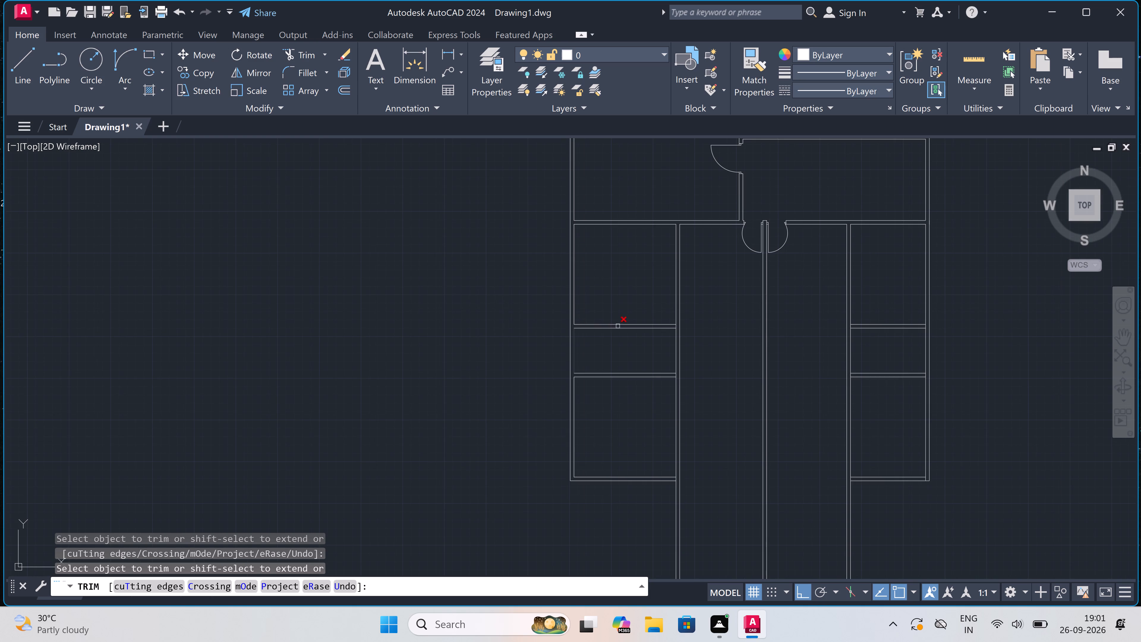
pyautogui.scroll(3, 677, 326)
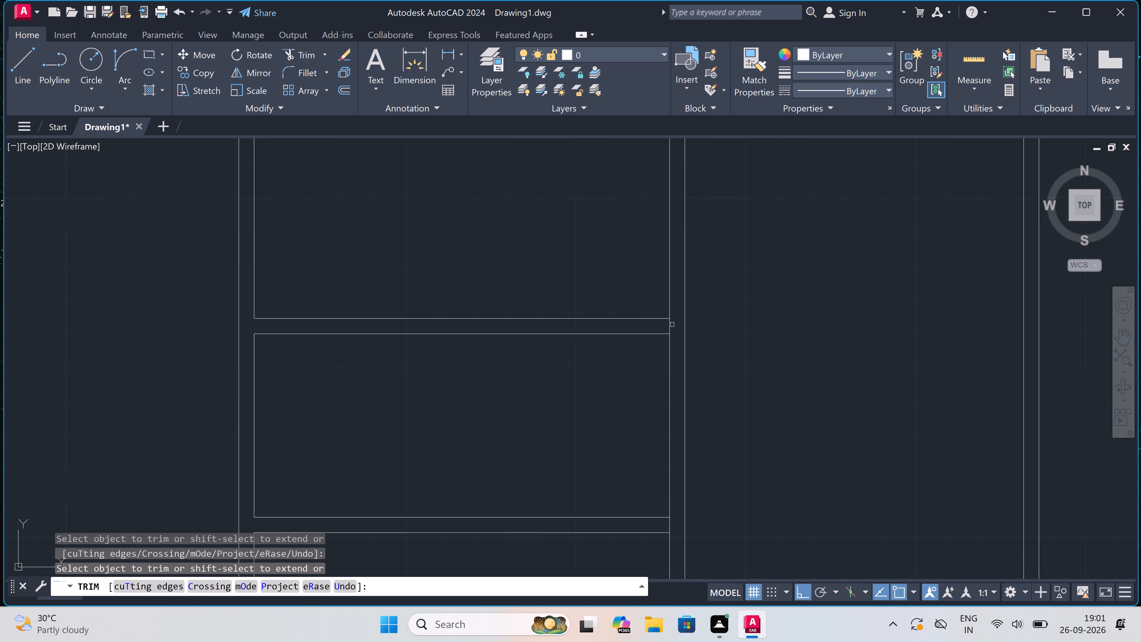
pyautogui.click(672, 325)
pyautogui.scroll(-3, 670, 326)
pyautogui.scroll(4, 669, 377)
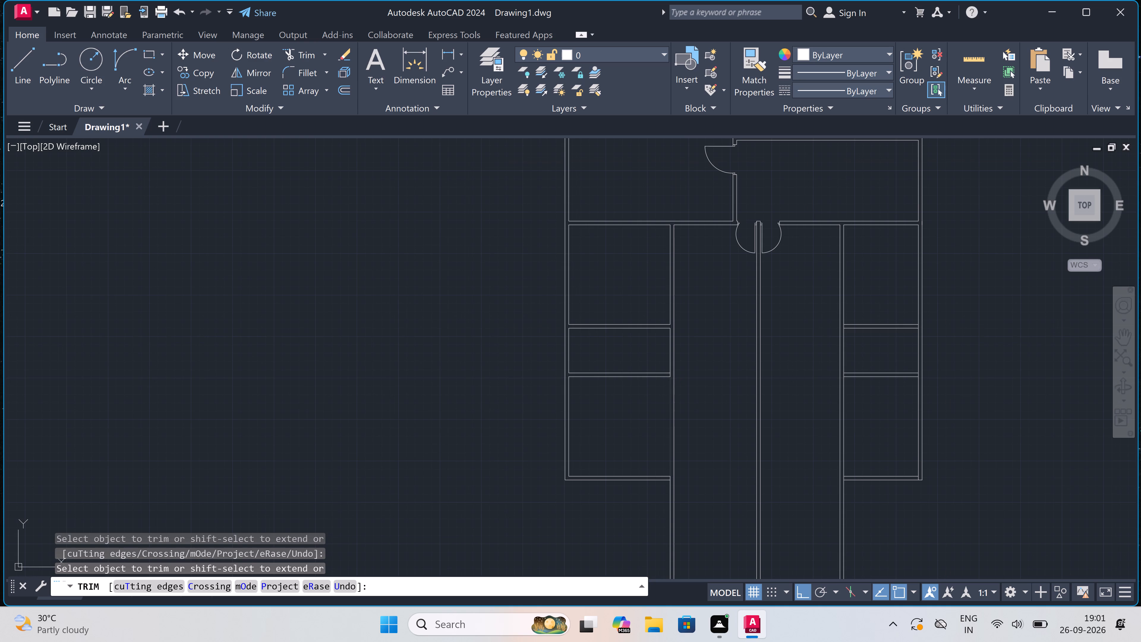
pyautogui.click(670, 363)
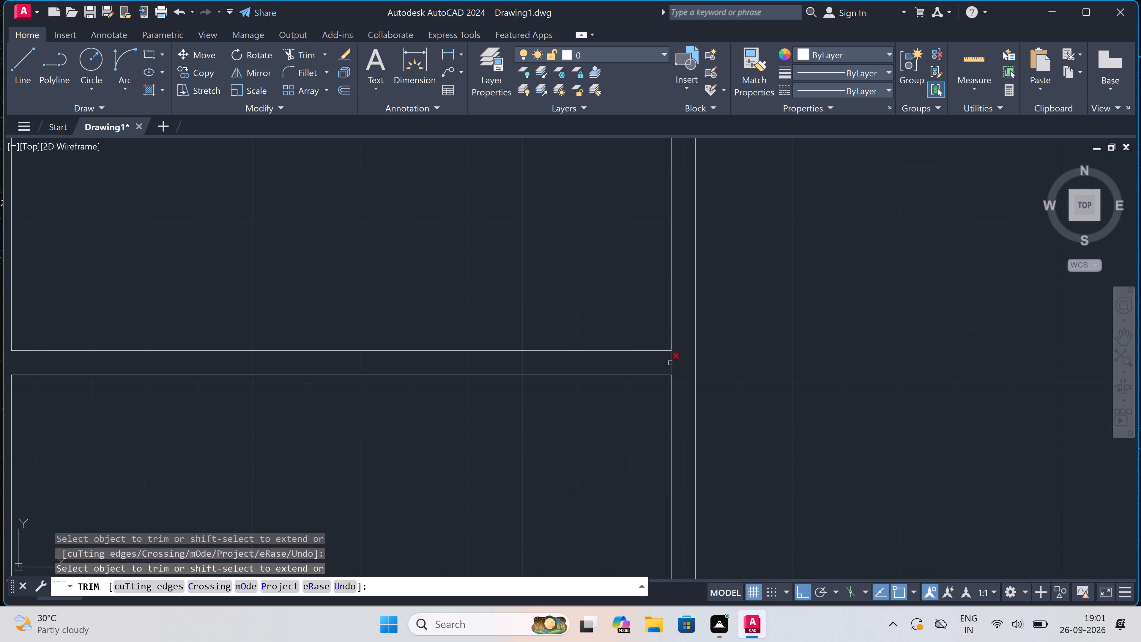
# Trim the bay-side line of the rightmost bay's inner wall where the upper two cross walls meet it.
pyautogui.scroll(-7, 664, 367)
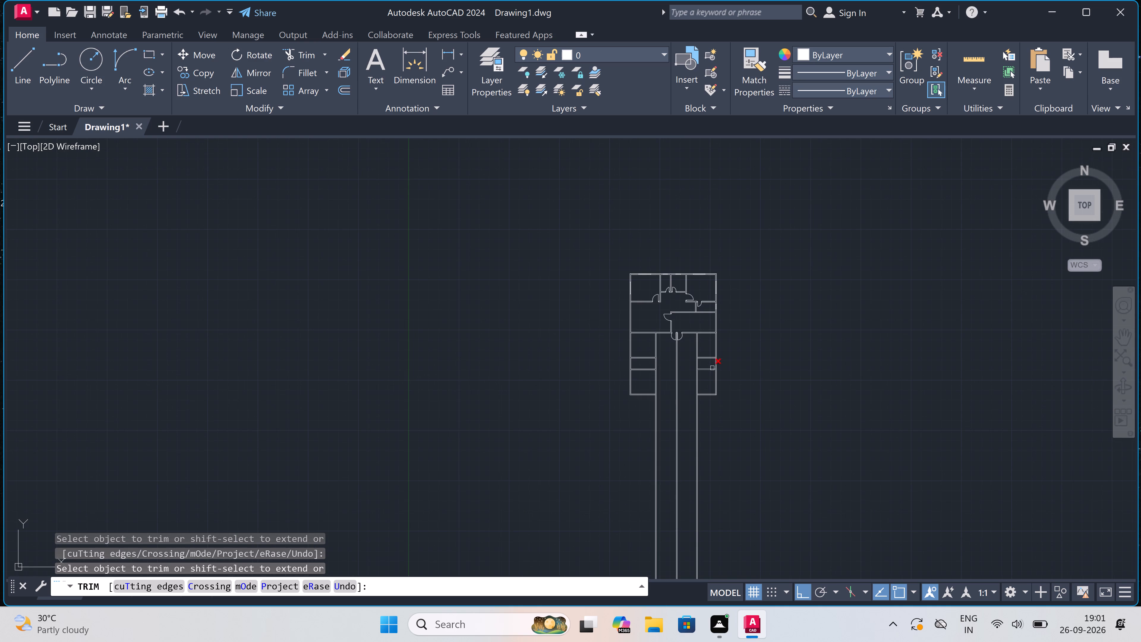
pyautogui.scroll(3, 683, 360)
pyautogui.scroll(2, 741, 357)
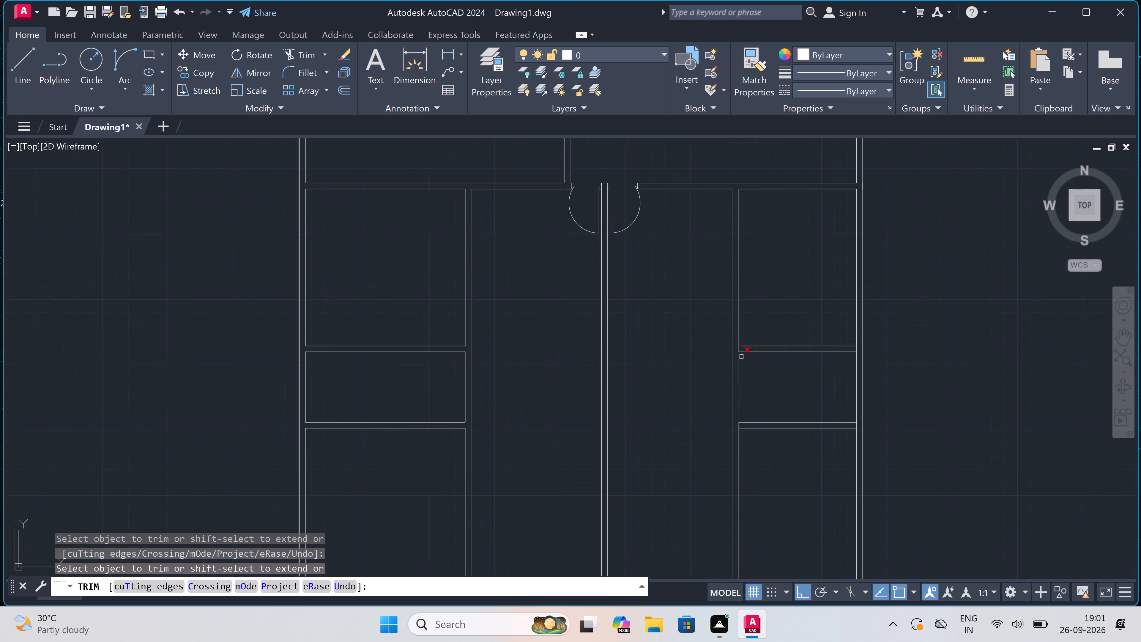
pyautogui.scroll(2, 735, 344)
pyautogui.click(735, 344)
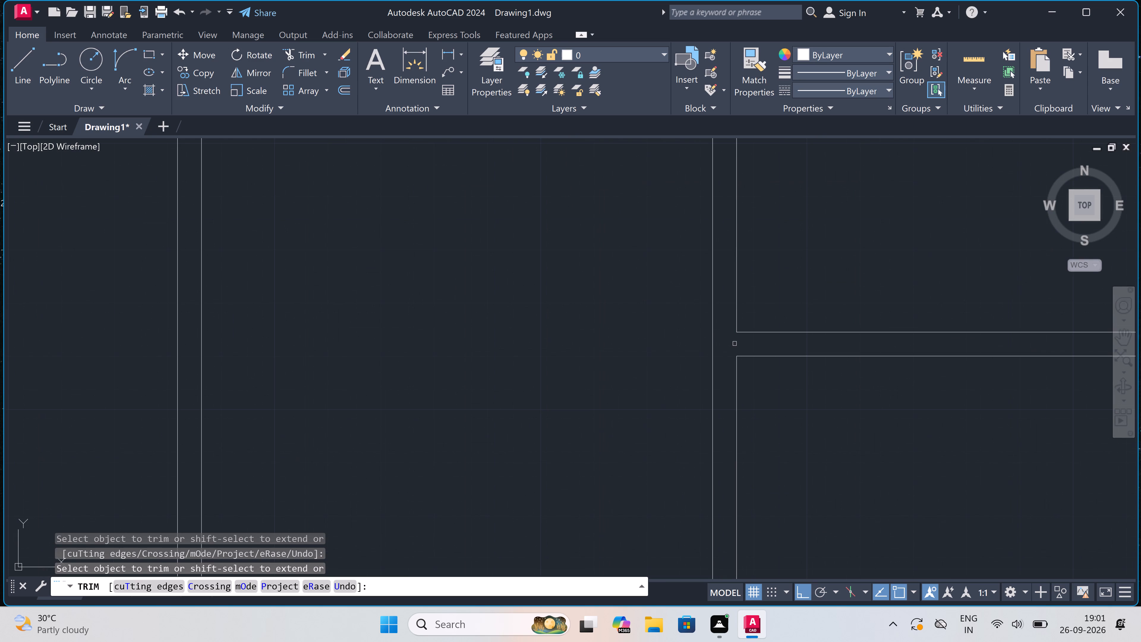
pyautogui.scroll(-4, 735, 344)
pyautogui.scroll(2, 735, 403)
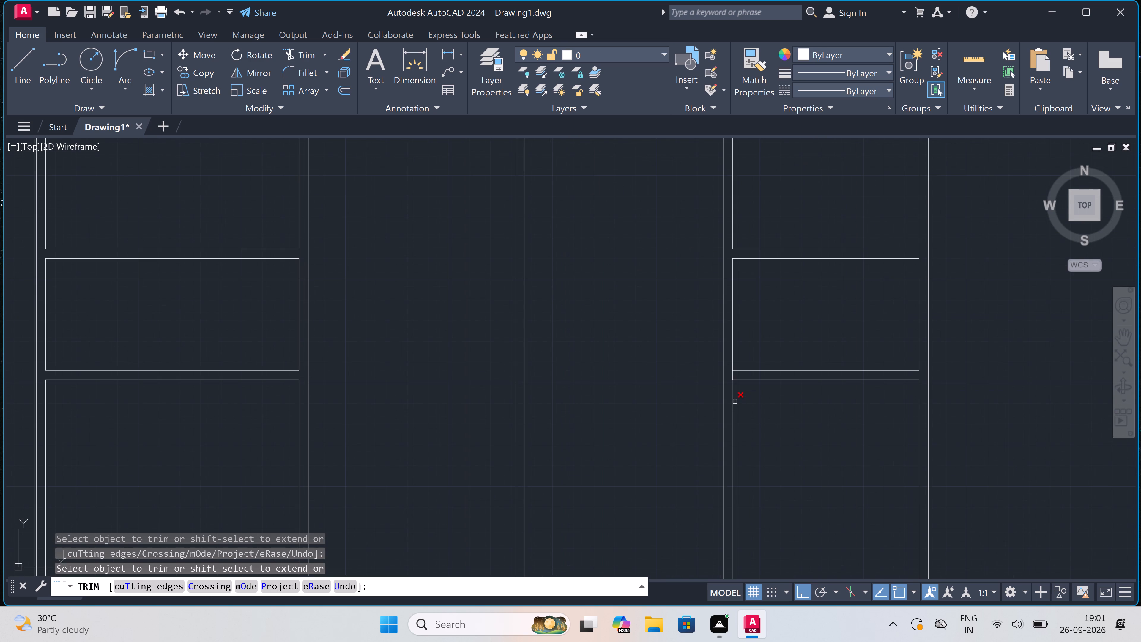
pyautogui.scroll(2, 585, 0)
pyautogui.scroll(2, 729, 379)
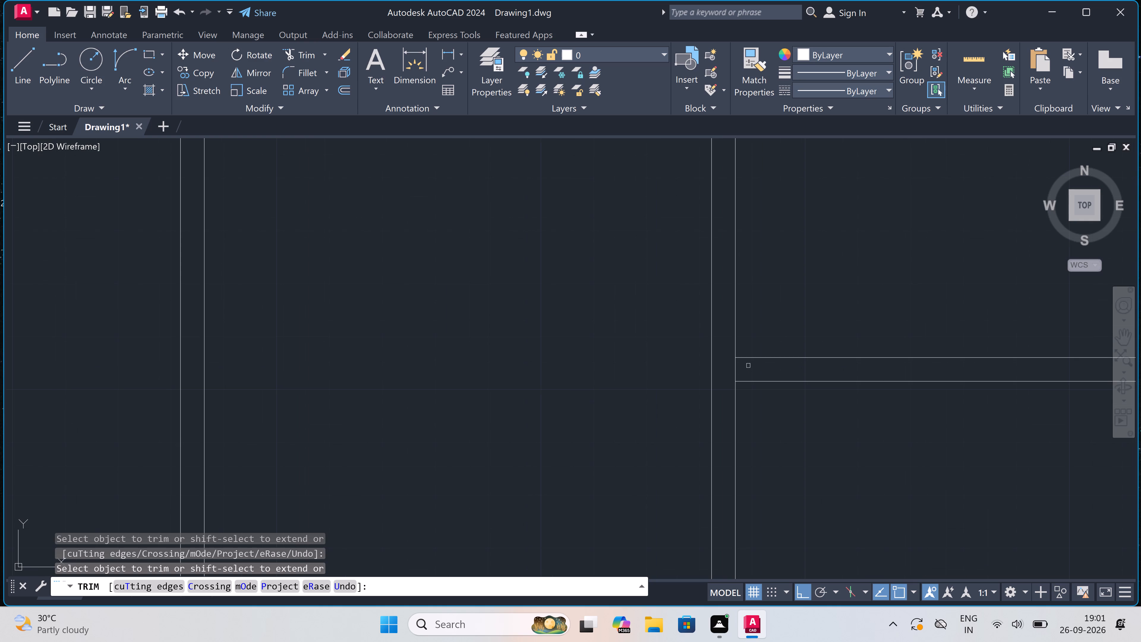
pyautogui.scroll(2, 737, 372)
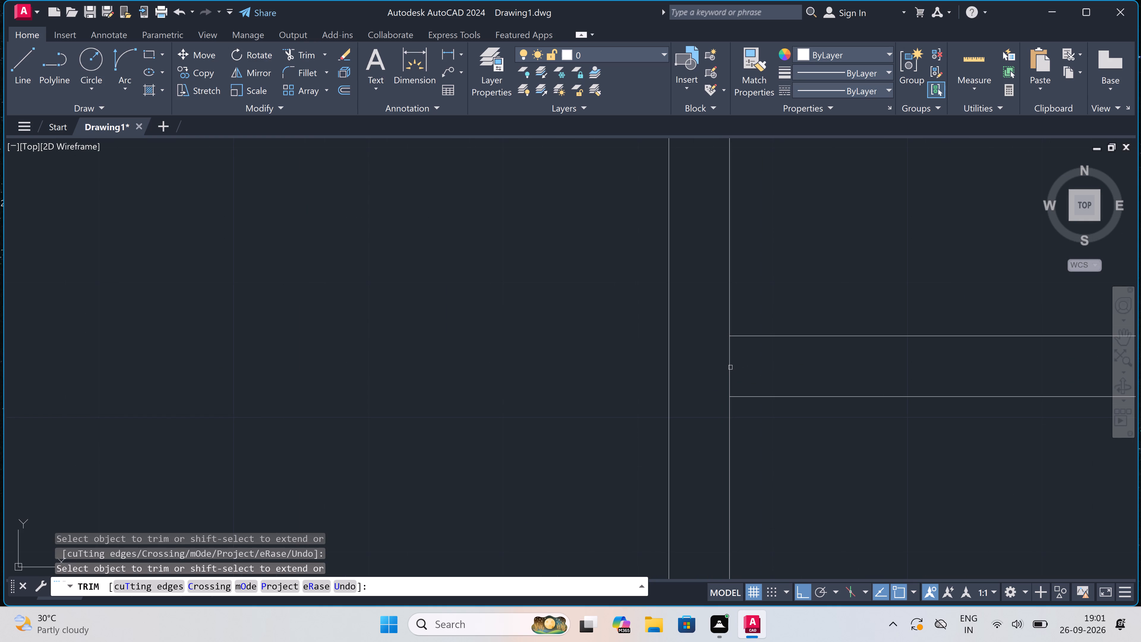
pyautogui.click(730, 367)
# Trim the rightmost exterior wall's inner line where the upper two cross walls meet it, and end the trimming.
pyautogui.scroll(-4, 723, 369)
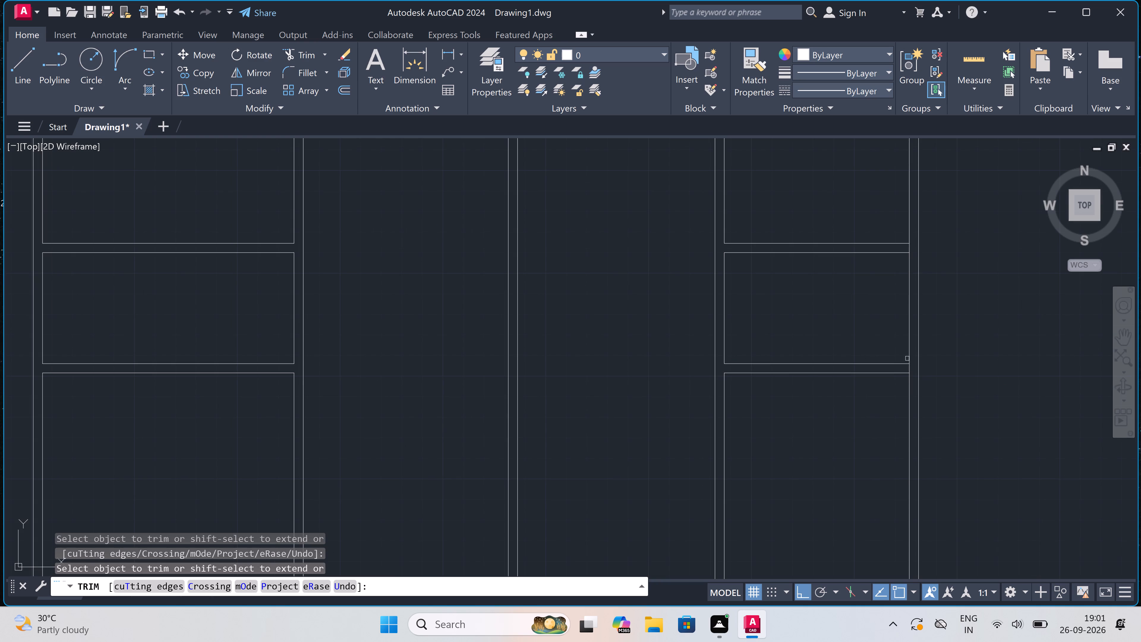
pyautogui.scroll(2, 909, 369)
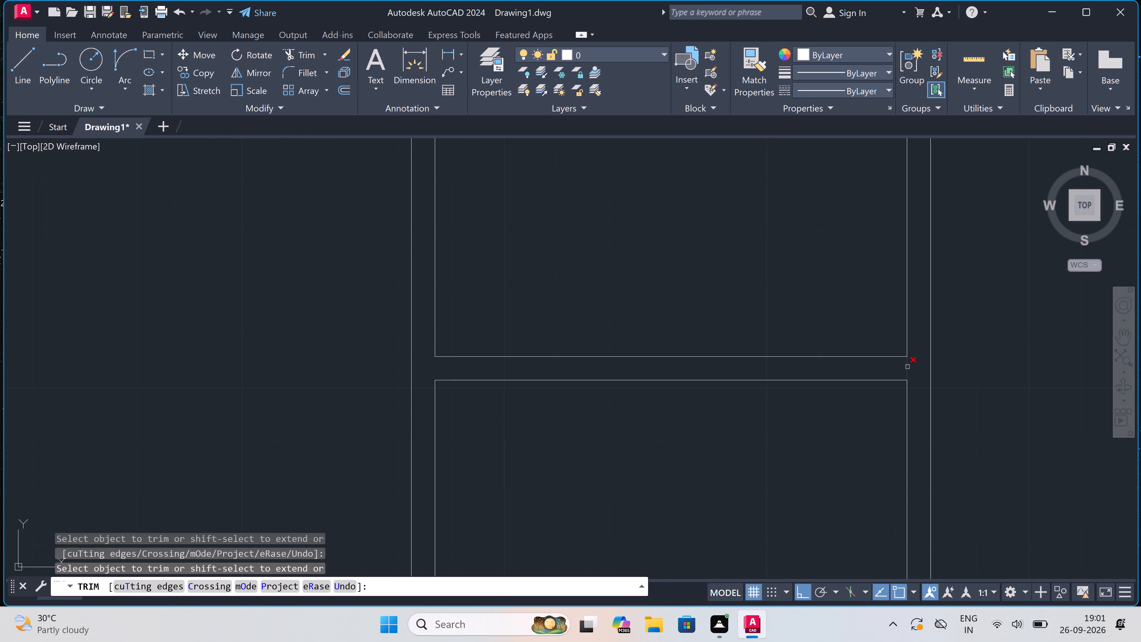
pyautogui.click(907, 368)
pyautogui.scroll(-5, 818, 375)
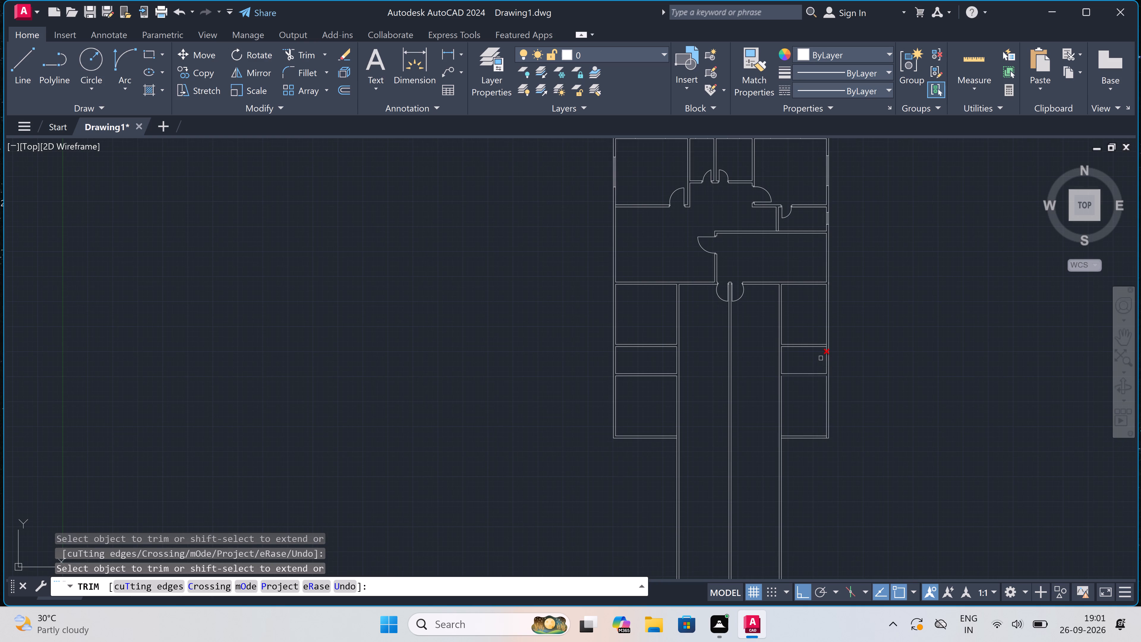
pyautogui.scroll(3, 831, 342)
pyautogui.scroll(2, 799, 357)
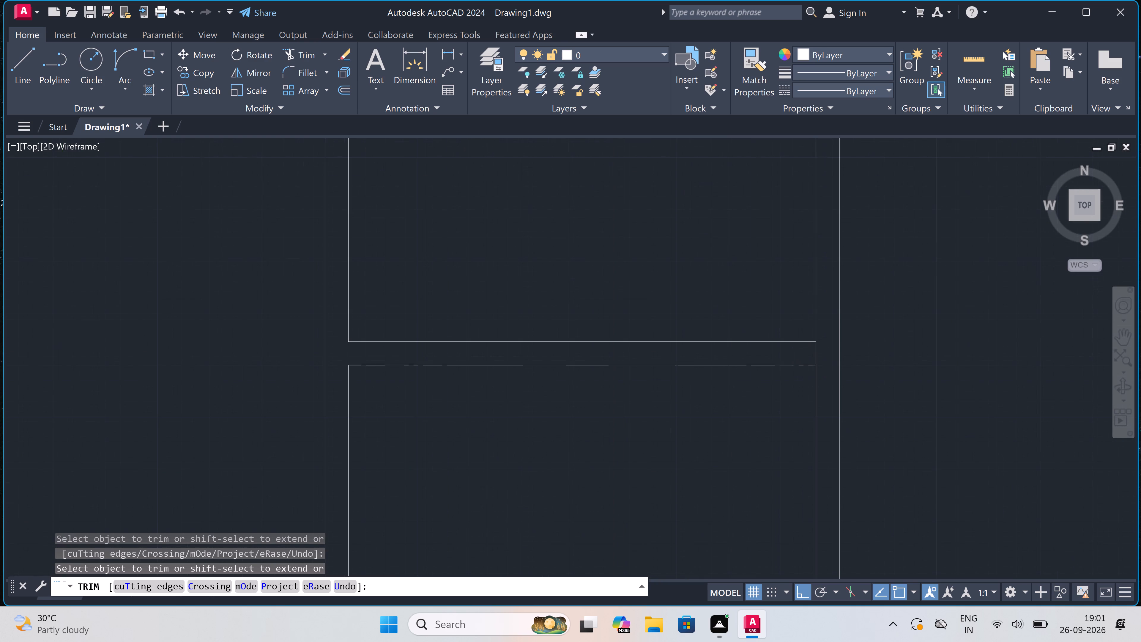
pyautogui.click(815, 350)
pyautogui.scroll(-5, 787, 330)
pyautogui.scroll(-2, 741, 333)
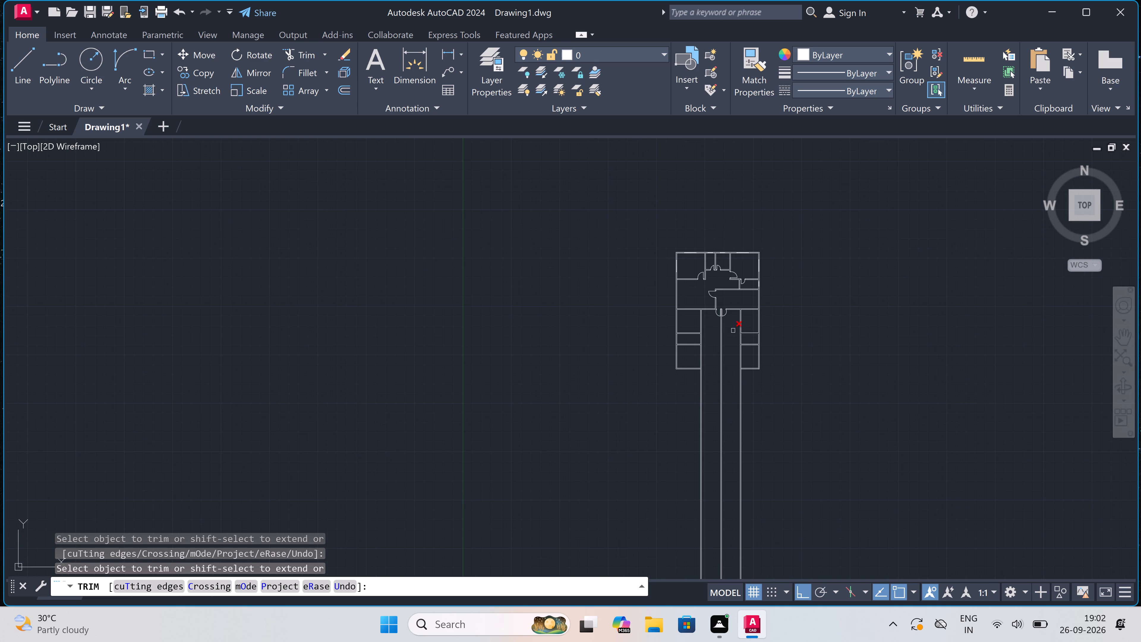
pyautogui.scroll(2, 725, 328)
pyautogui.scroll(-1, 725, 328)
pyautogui.scroll(1, 695, 317)
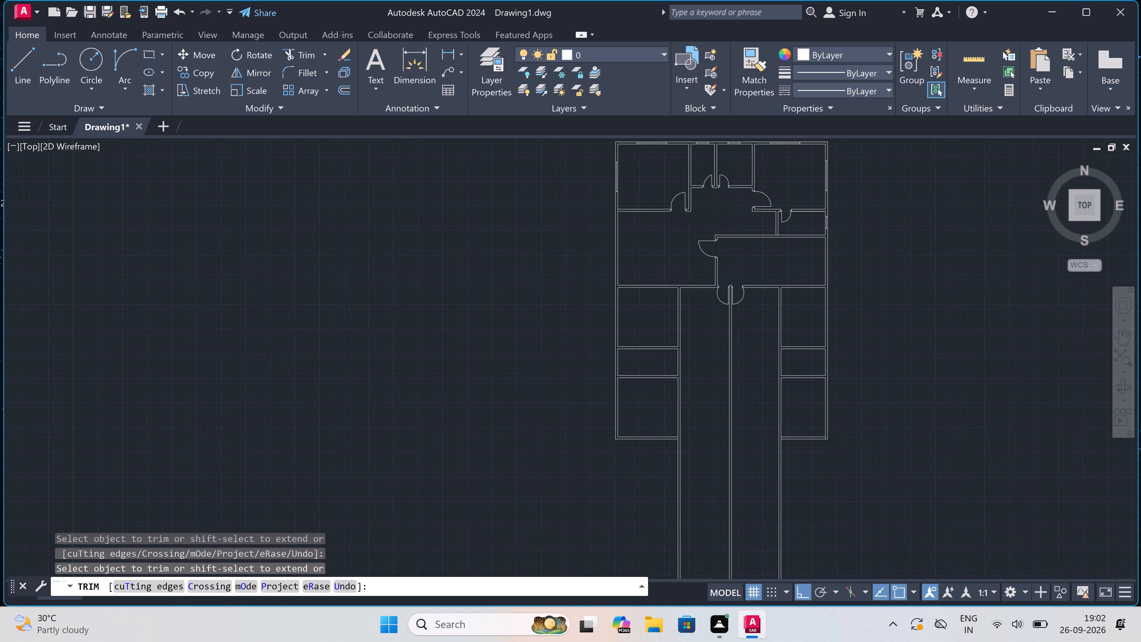
pyautogui.scroll(1, 695, 317)
pyautogui.scroll(-2, 695, 317)
pyautogui.scroll(1, 695, 317)
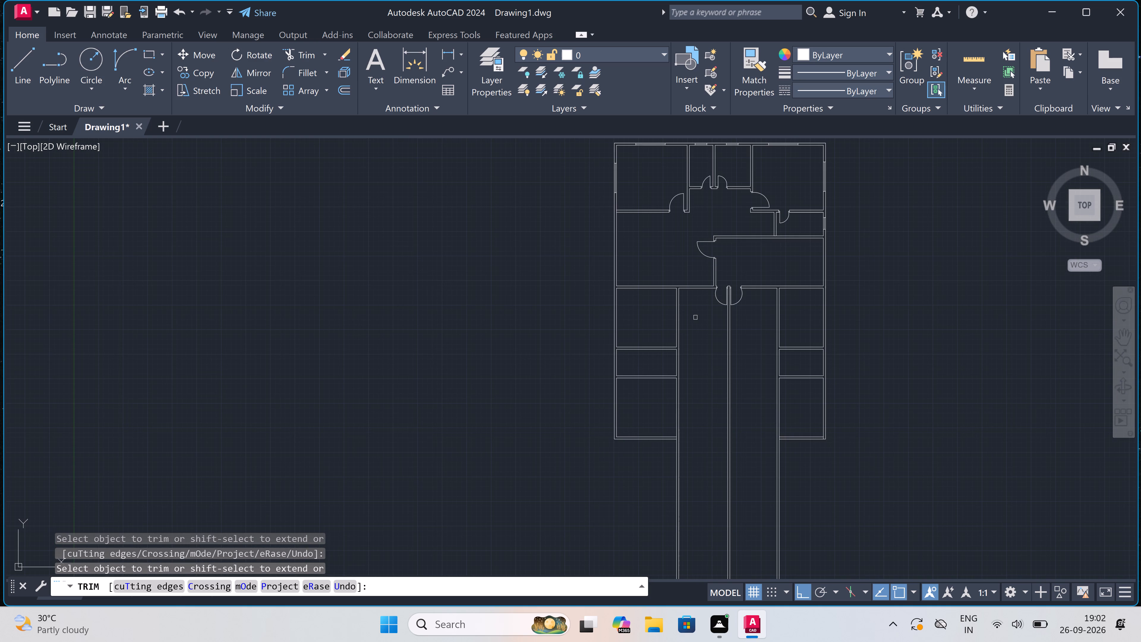
pyautogui.press('Escape')
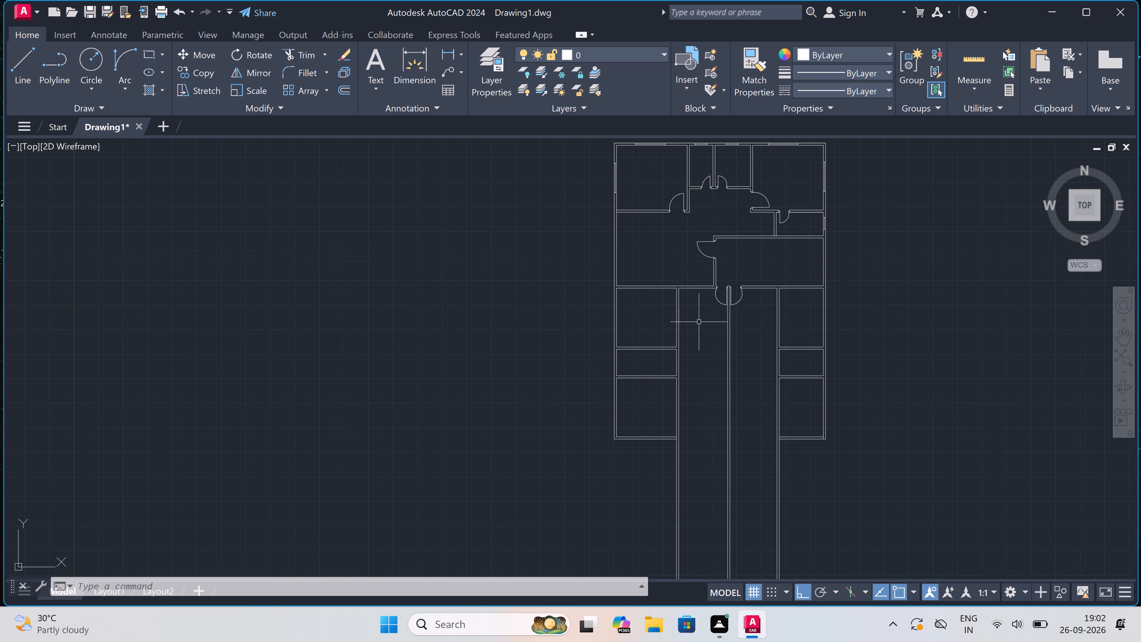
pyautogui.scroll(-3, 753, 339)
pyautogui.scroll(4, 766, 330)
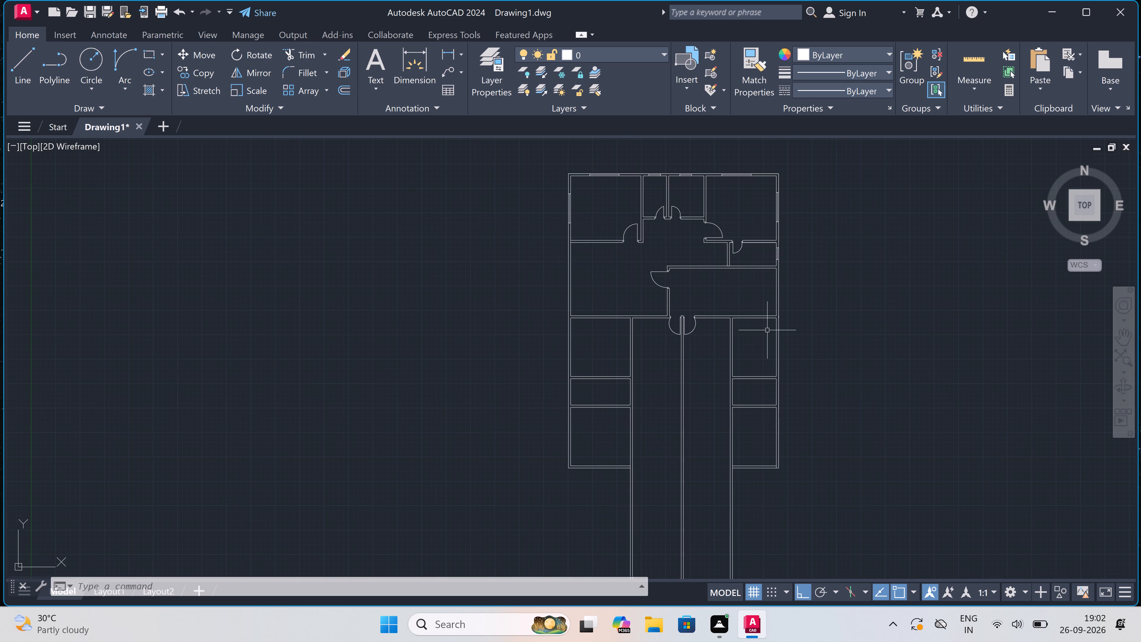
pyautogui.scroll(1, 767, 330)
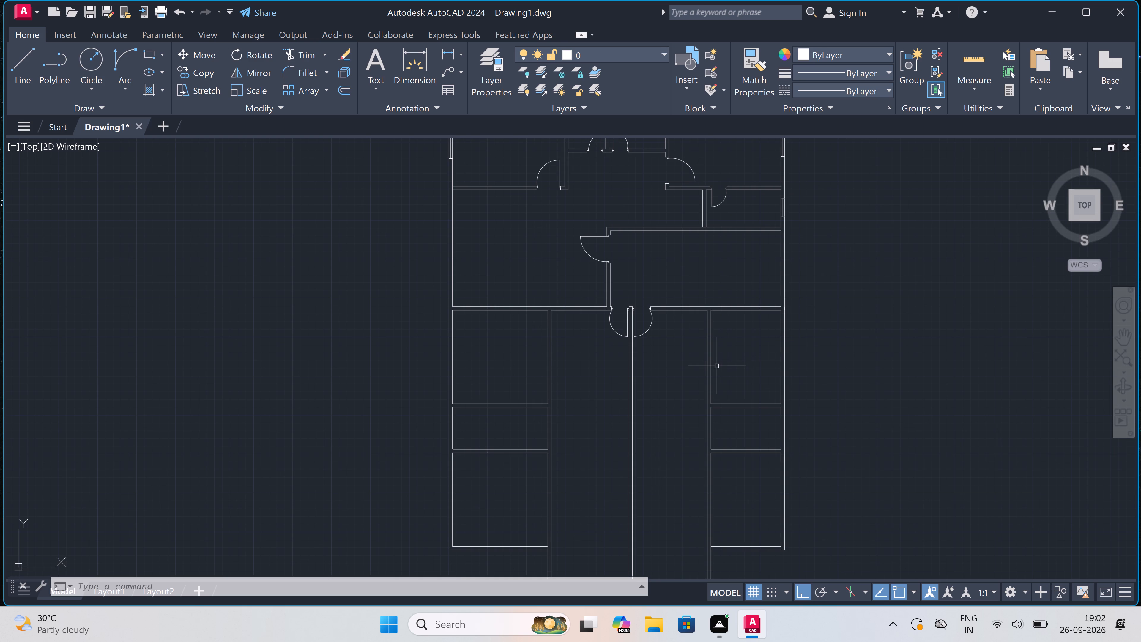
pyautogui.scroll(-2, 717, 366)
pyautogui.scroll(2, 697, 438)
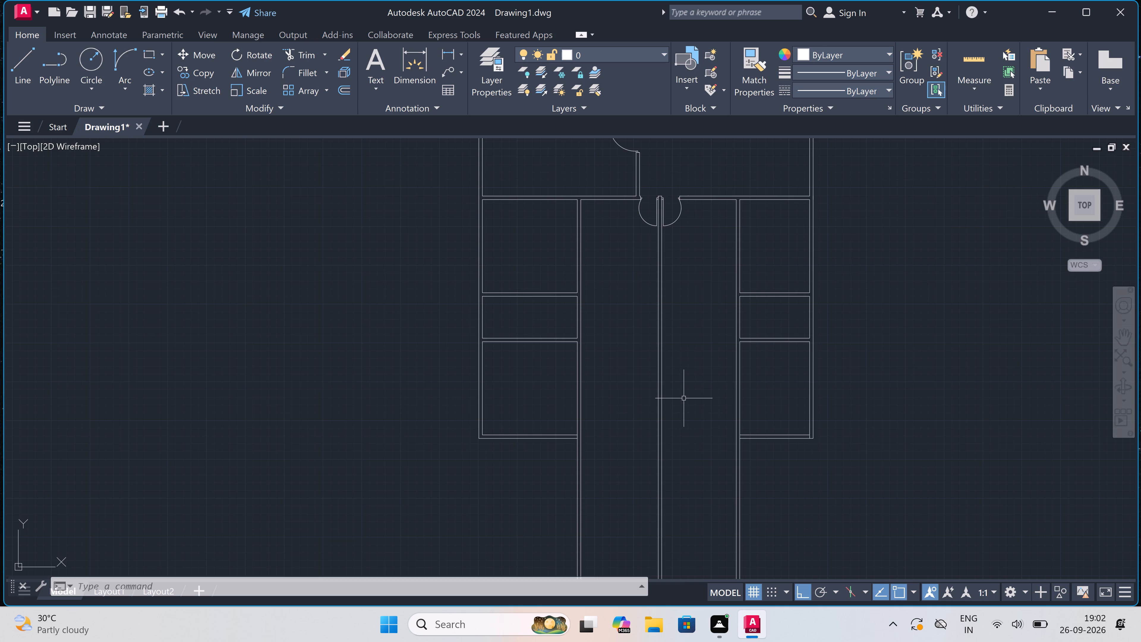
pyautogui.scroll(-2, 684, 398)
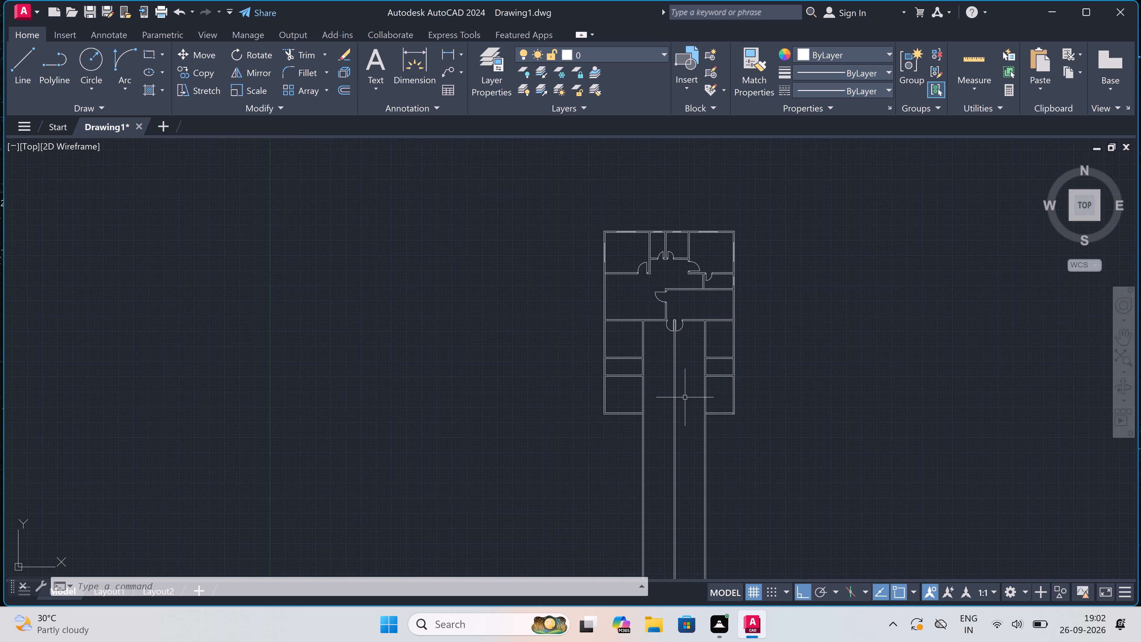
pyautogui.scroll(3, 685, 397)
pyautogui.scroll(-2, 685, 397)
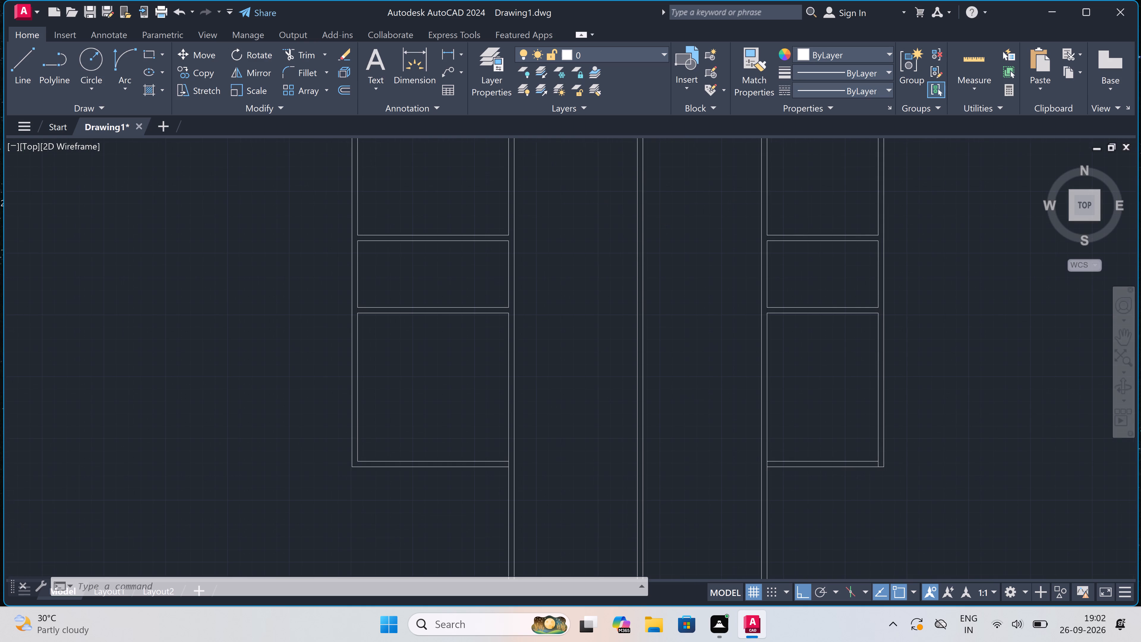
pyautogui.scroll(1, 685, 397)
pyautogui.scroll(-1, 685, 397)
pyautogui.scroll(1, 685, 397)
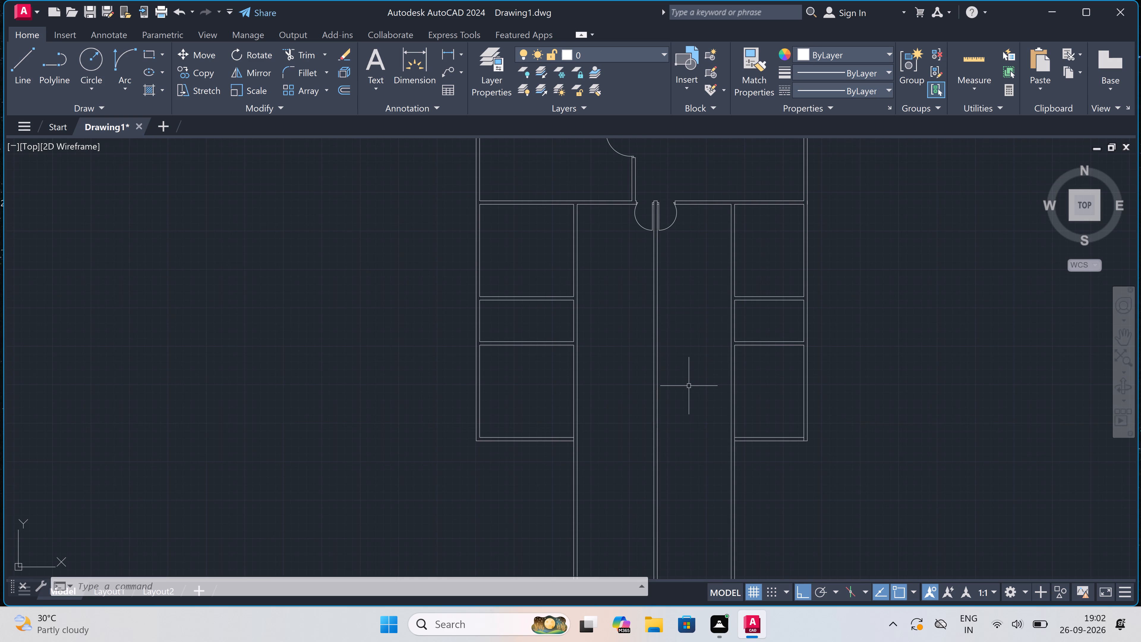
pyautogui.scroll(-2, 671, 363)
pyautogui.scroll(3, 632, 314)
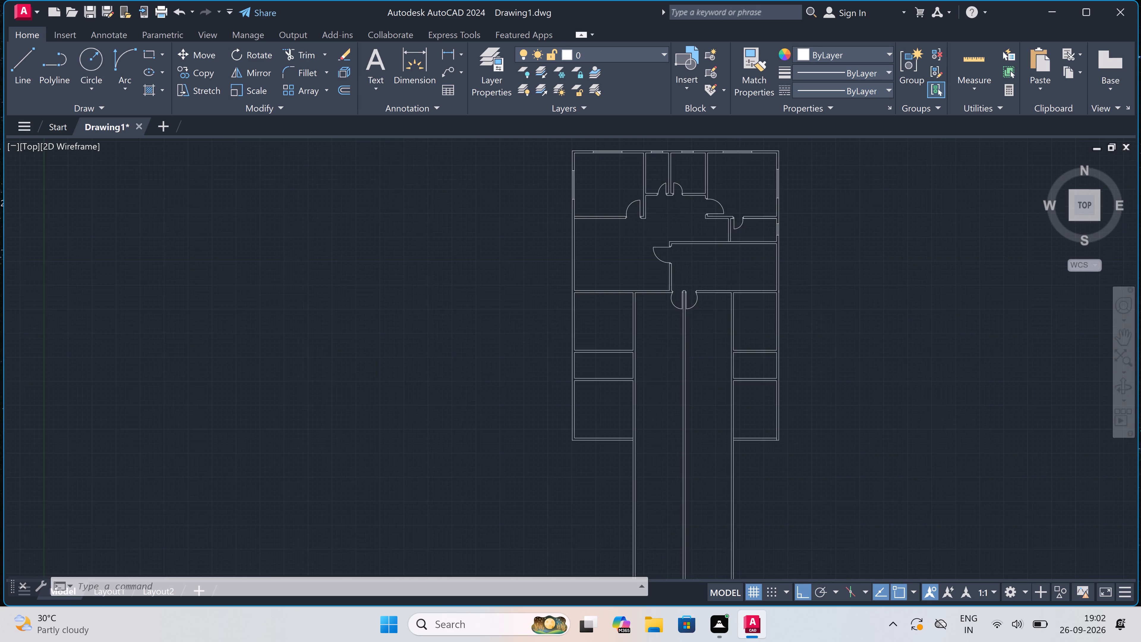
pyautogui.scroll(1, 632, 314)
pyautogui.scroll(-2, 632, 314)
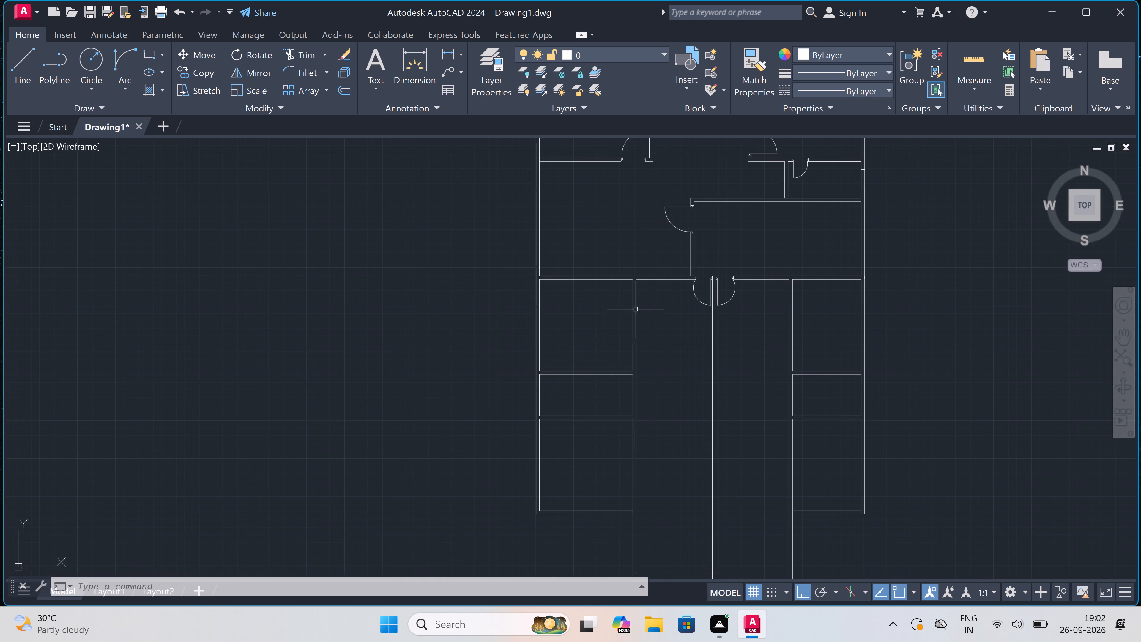
# Draw a 4.5" vertical partition across the left bay's small middle room, 6'6" from the exterior wall's inner line.
pyautogui.write('l')
pyautogui.press('space')
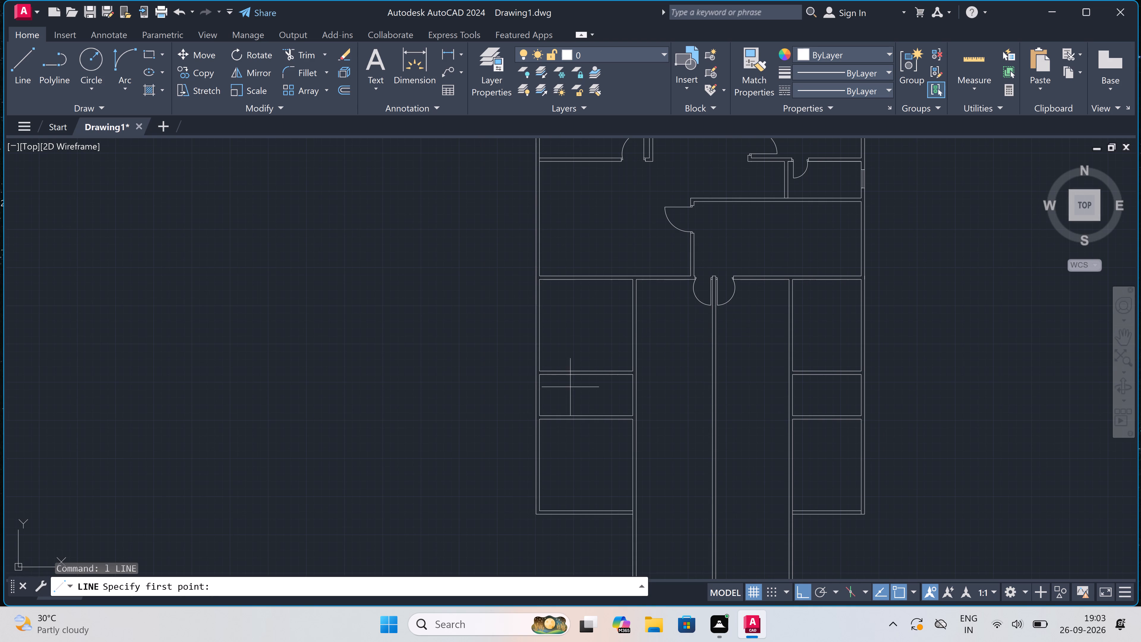
pyautogui.scroll(2, 524, 384)
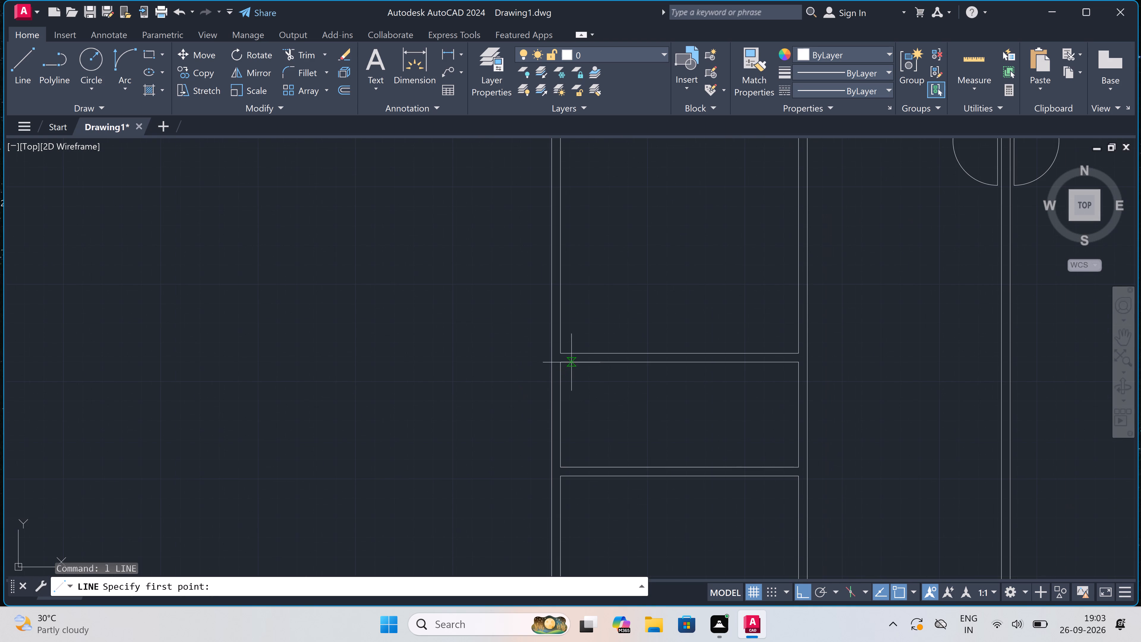
pyautogui.click(558, 363)
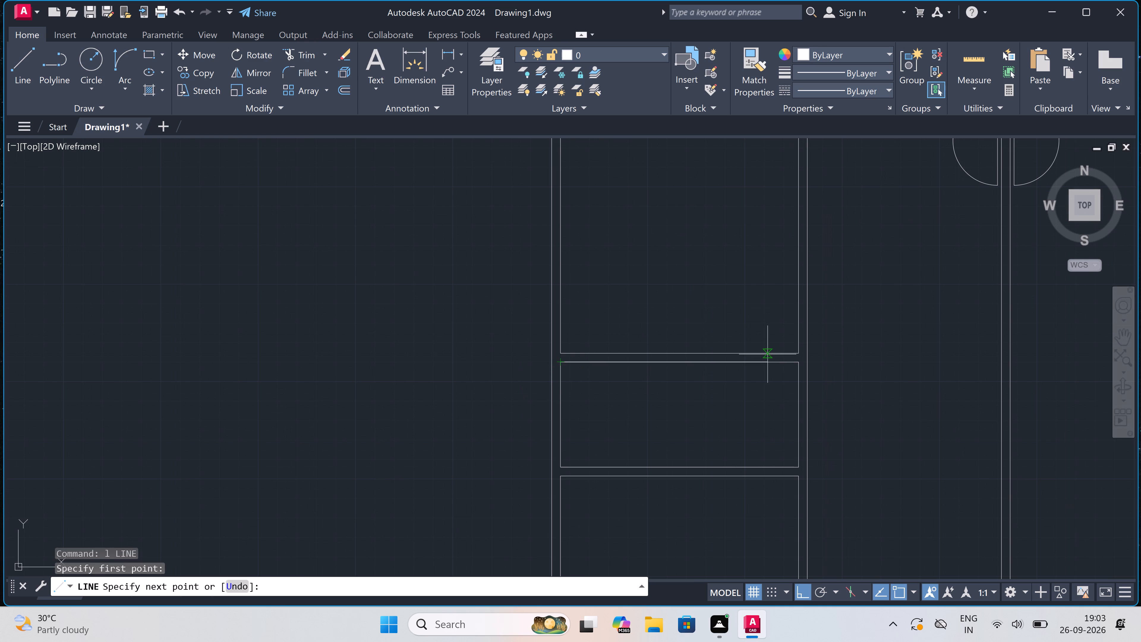
pyautogui.write("6'6")
pyautogui.write('"')
pyautogui.press('space')
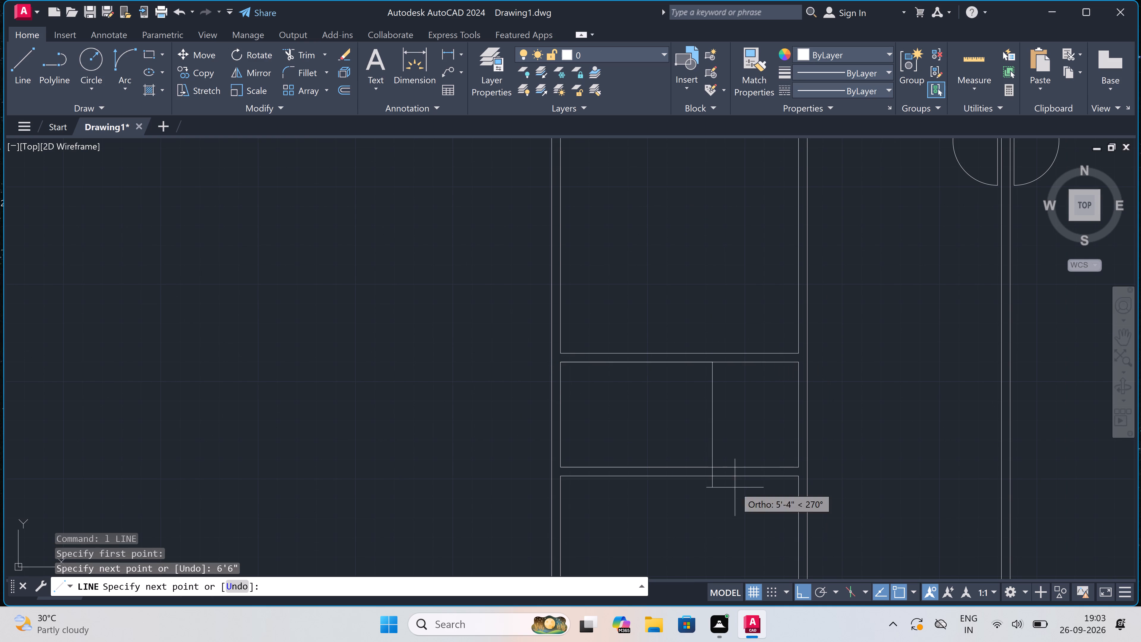
pyautogui.scroll(1, 719, 465)
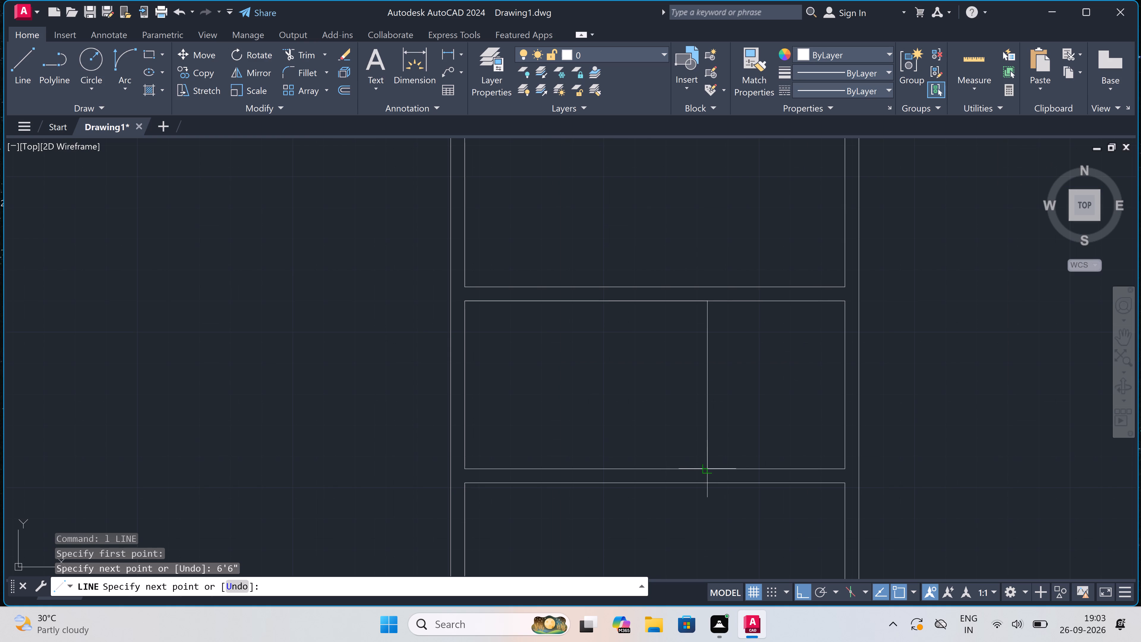
pyautogui.click(709, 468)
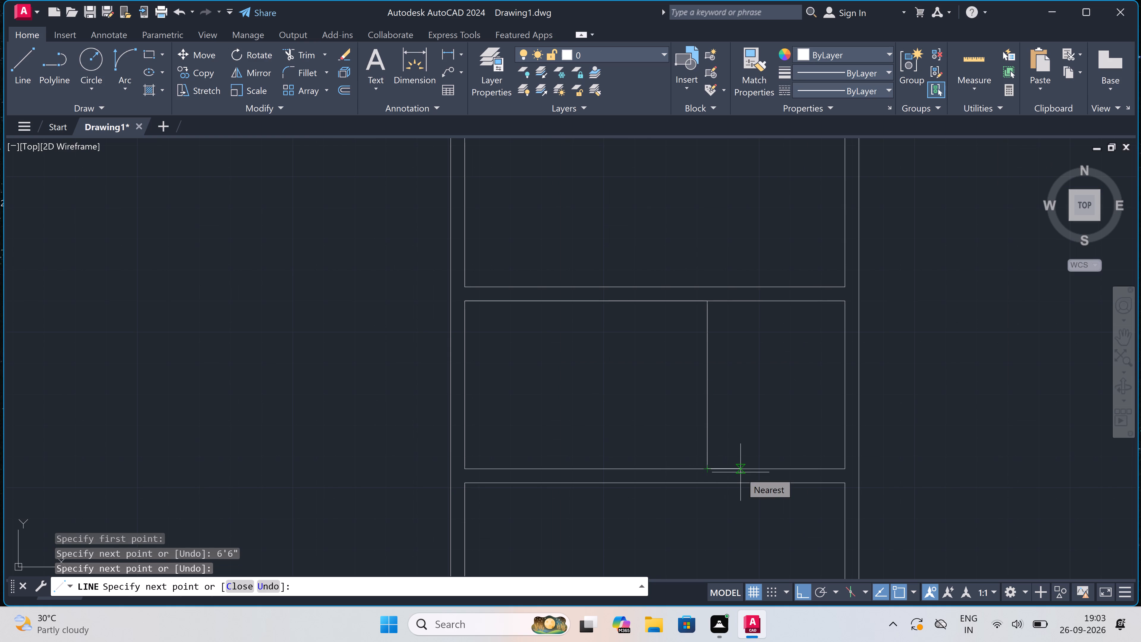
pyautogui.press('4')
pyautogui.write('.5')
pyautogui.write('"')
pyautogui.press('space')
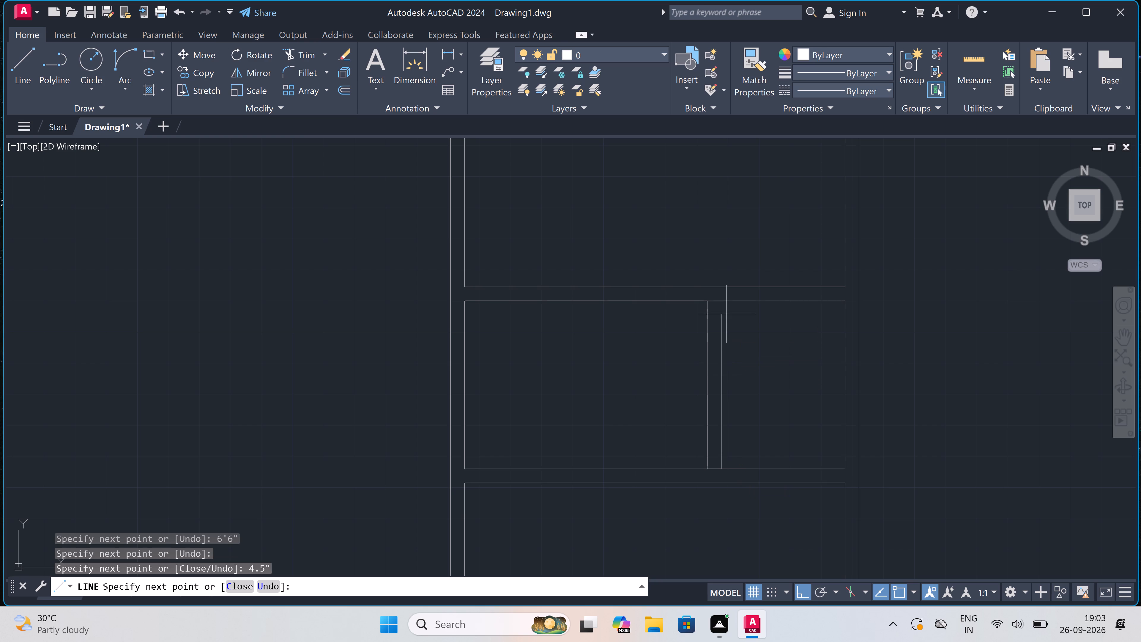
pyautogui.click(724, 305)
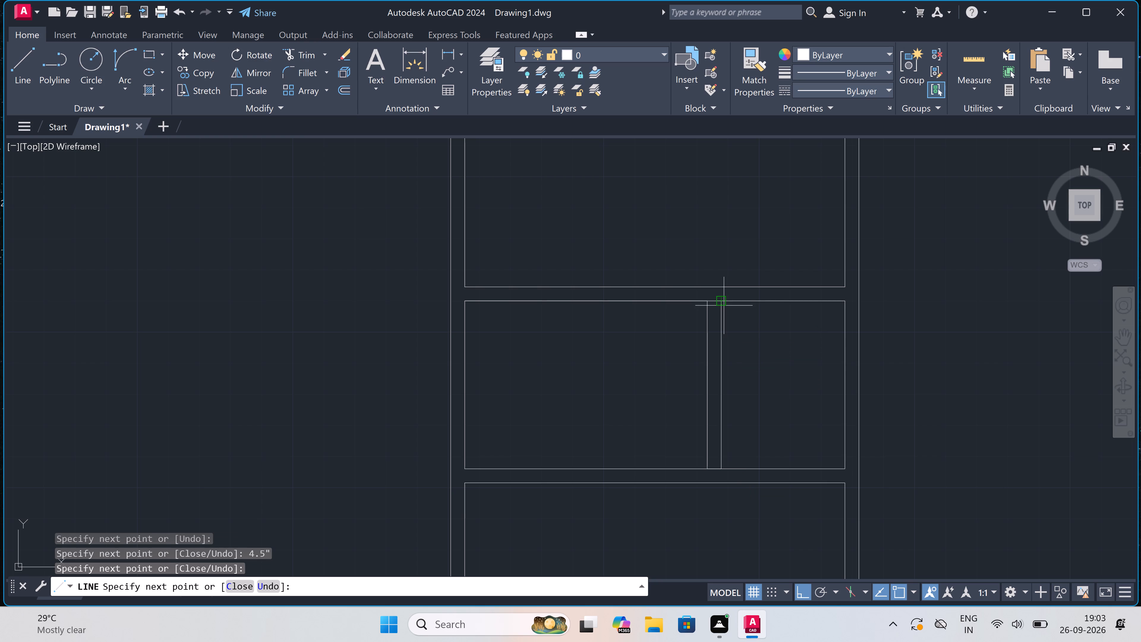
pyautogui.press('Escape')
# Draw a door jamb across the left bay's upper cross wall near the corridor, with a 2" offset from its midpoint and a 3' upward leaf line.
pyautogui.write('l')
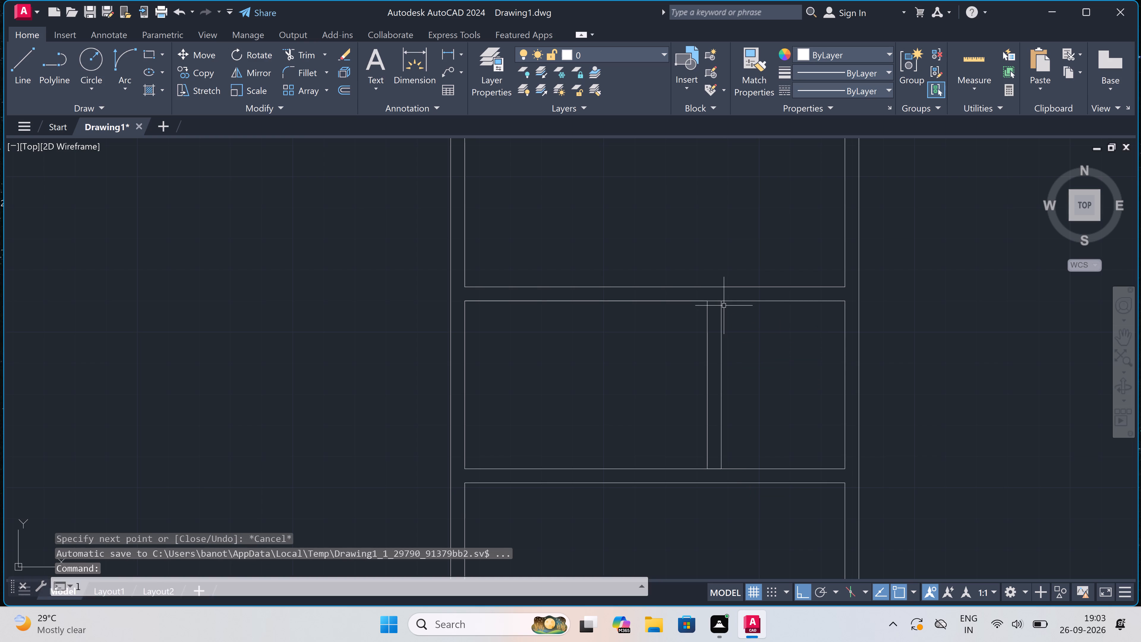
pyautogui.press('space')
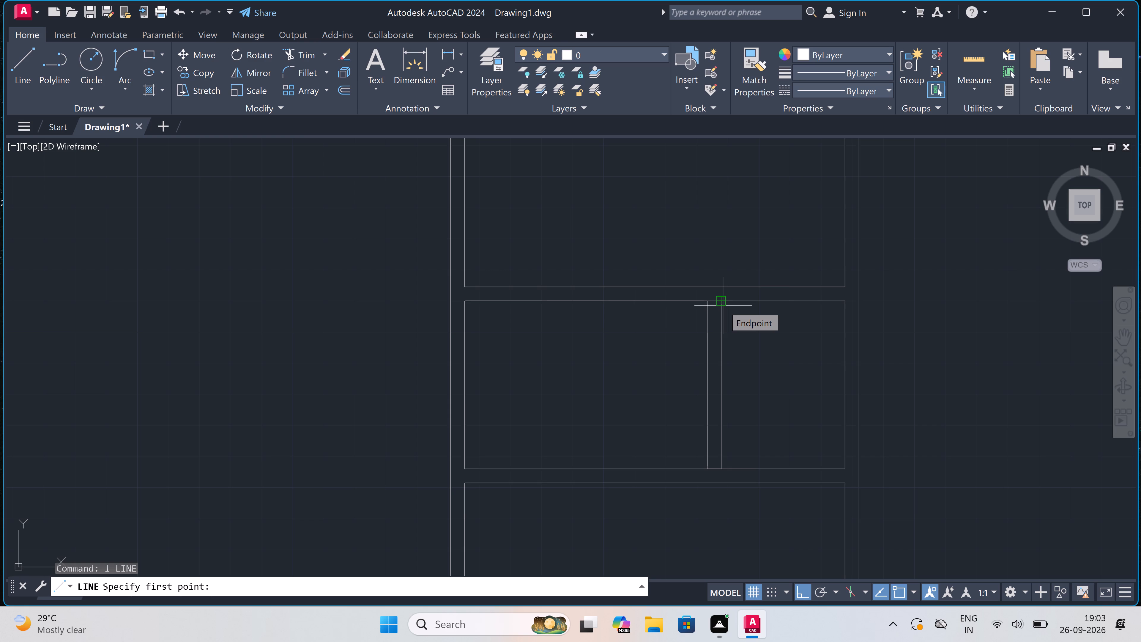
pyautogui.scroll(2, 835, 283)
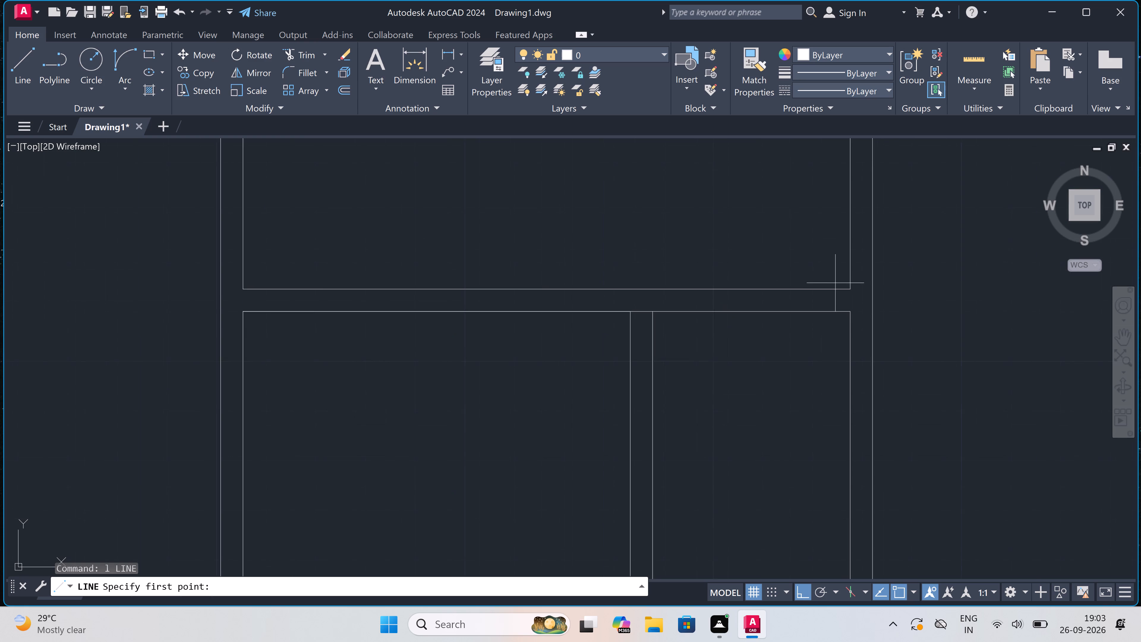
pyautogui.click(829, 290)
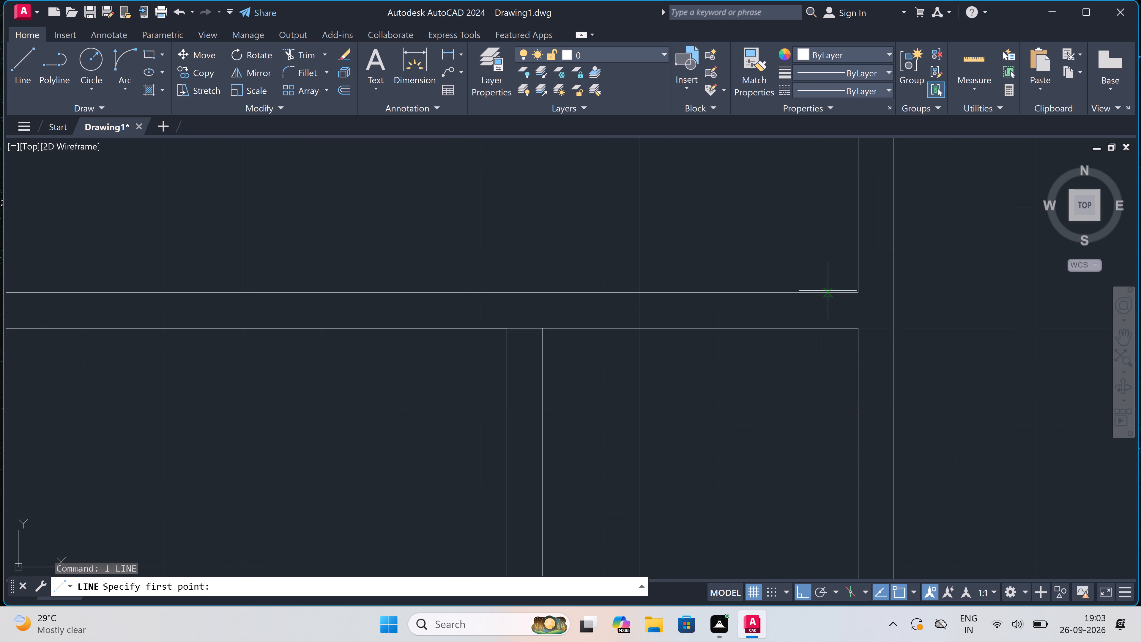
pyautogui.click(829, 325)
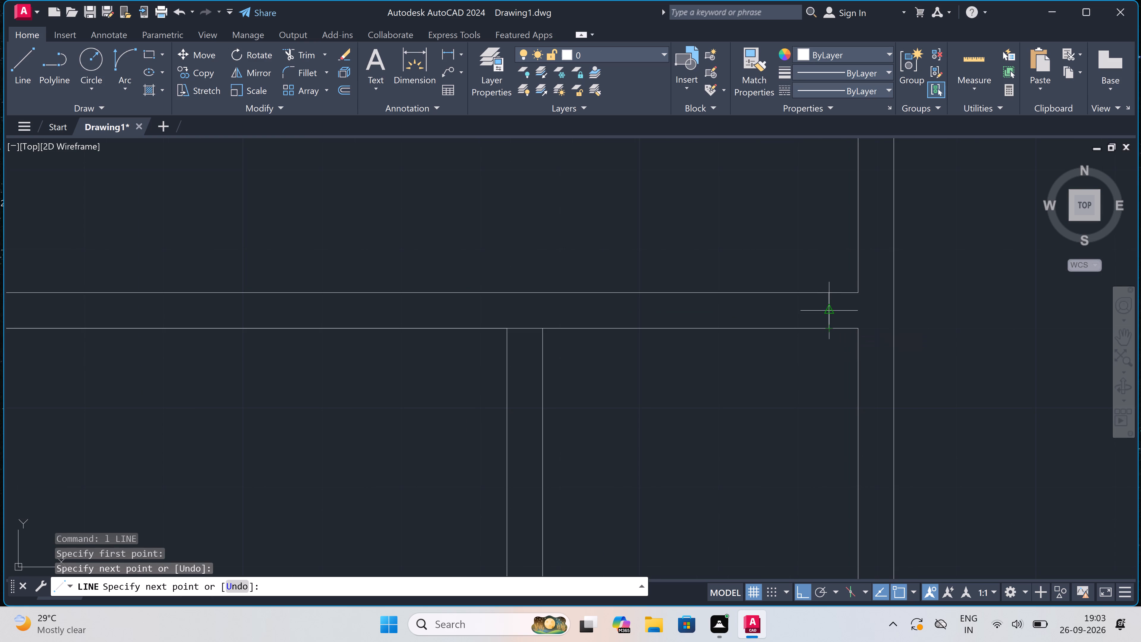
pyautogui.click(830, 310)
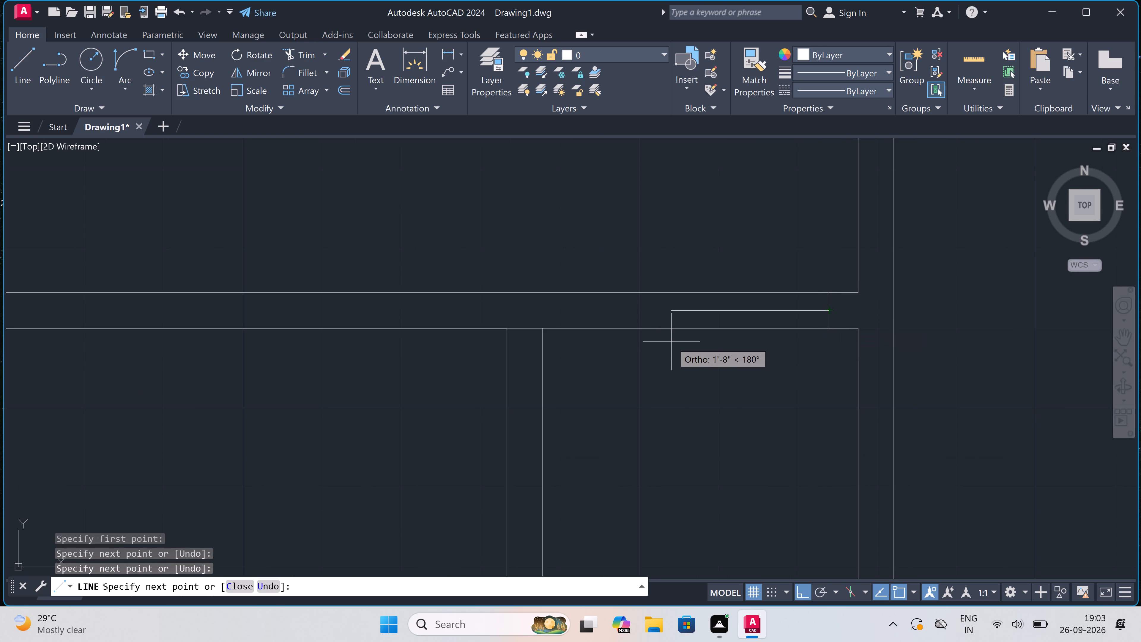
pyautogui.press('2')
pyautogui.write('"')
pyautogui.press('space')
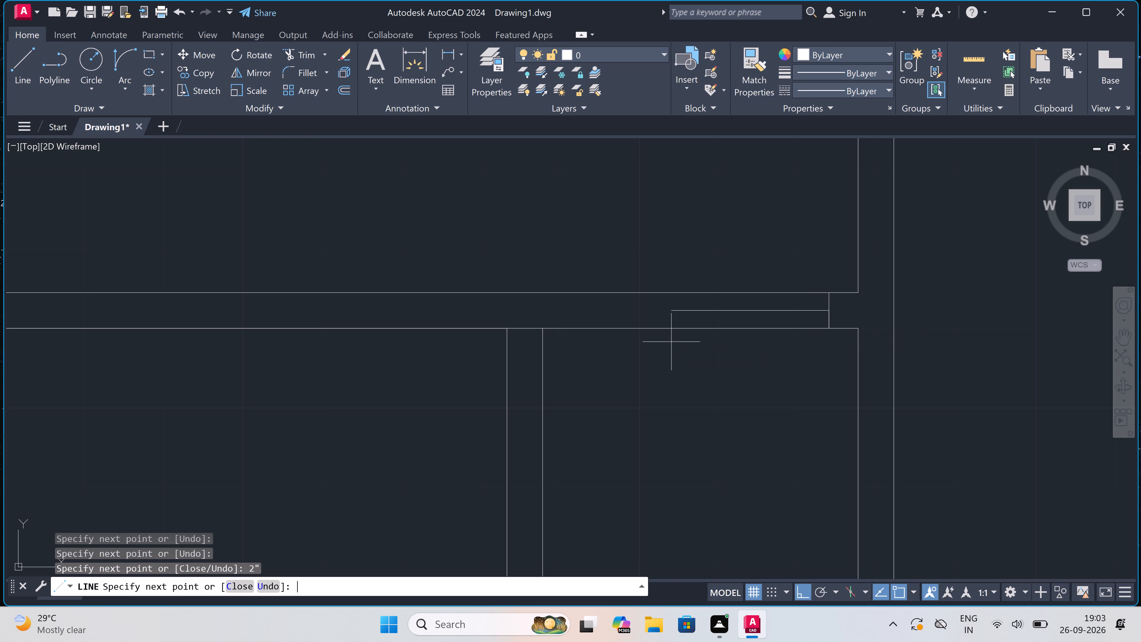
pyautogui.scroll(-1, 680, 388)
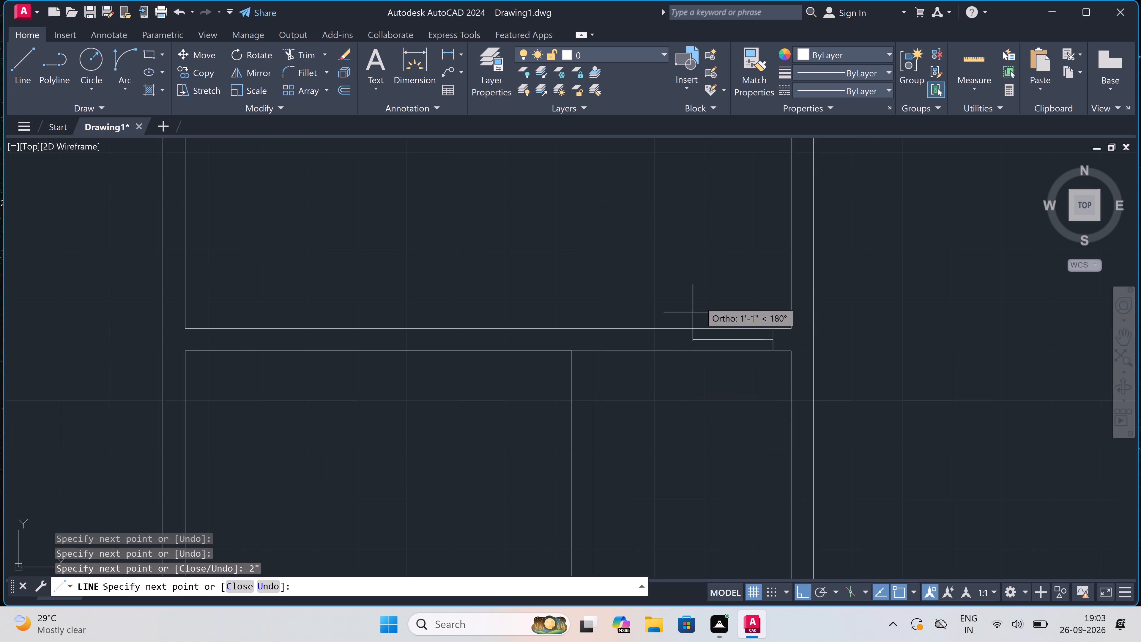
pyautogui.scroll(2, 701, 299)
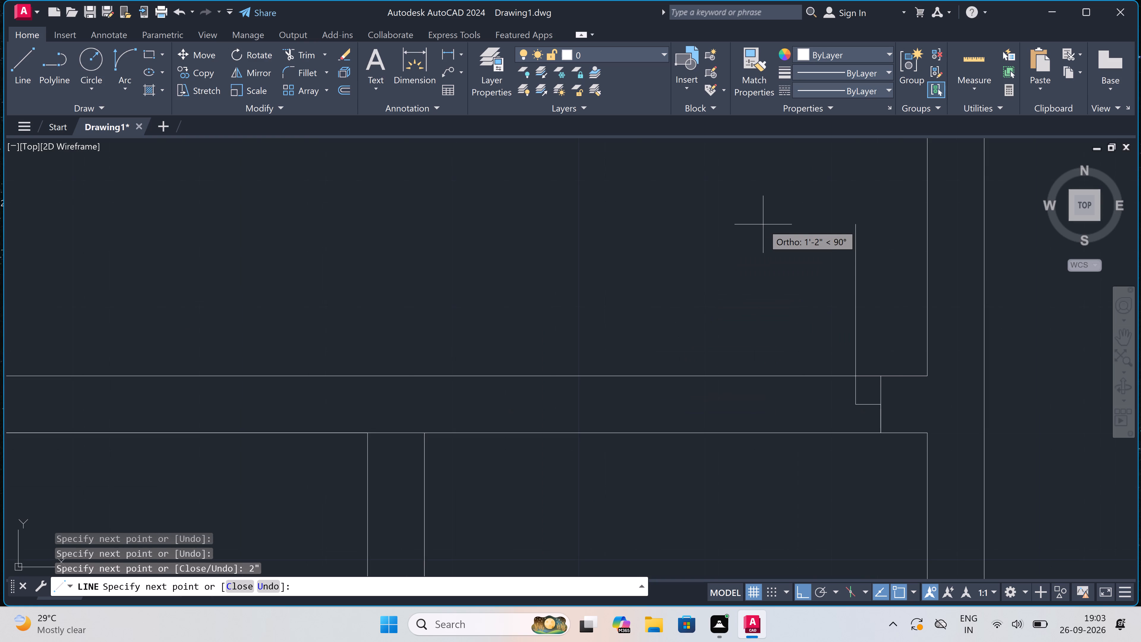
pyautogui.write("3'")
pyautogui.press('space')
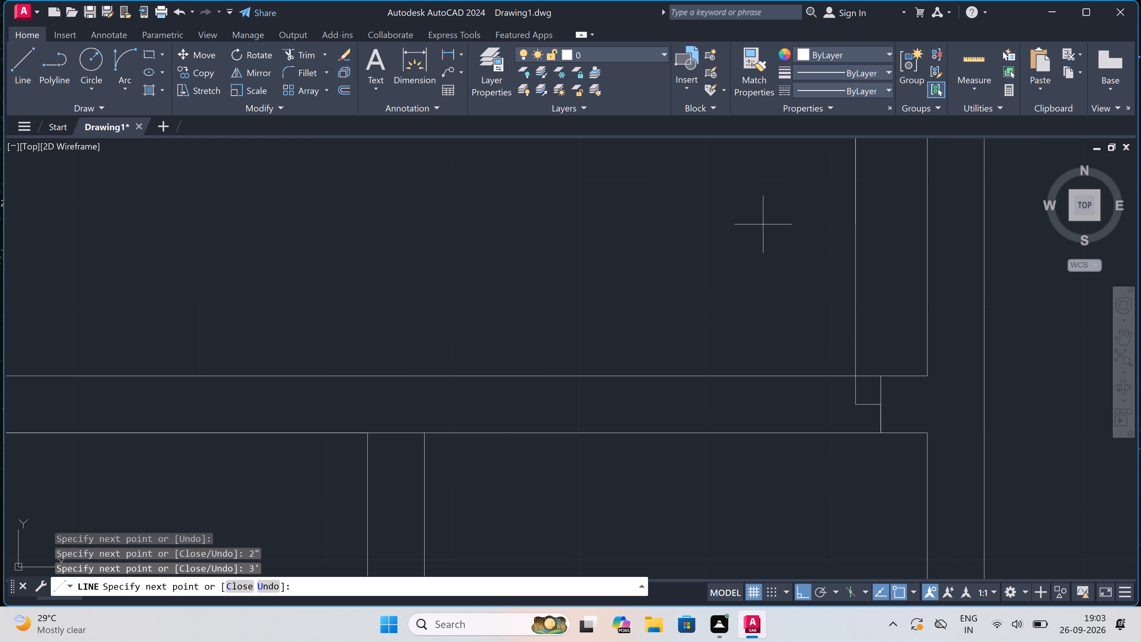
pyautogui.press('Escape')
# Draw the opposite door jamb line across the same cross wall, between the new partition and the door leaf, and back to its midpoint.
pyautogui.press('space')
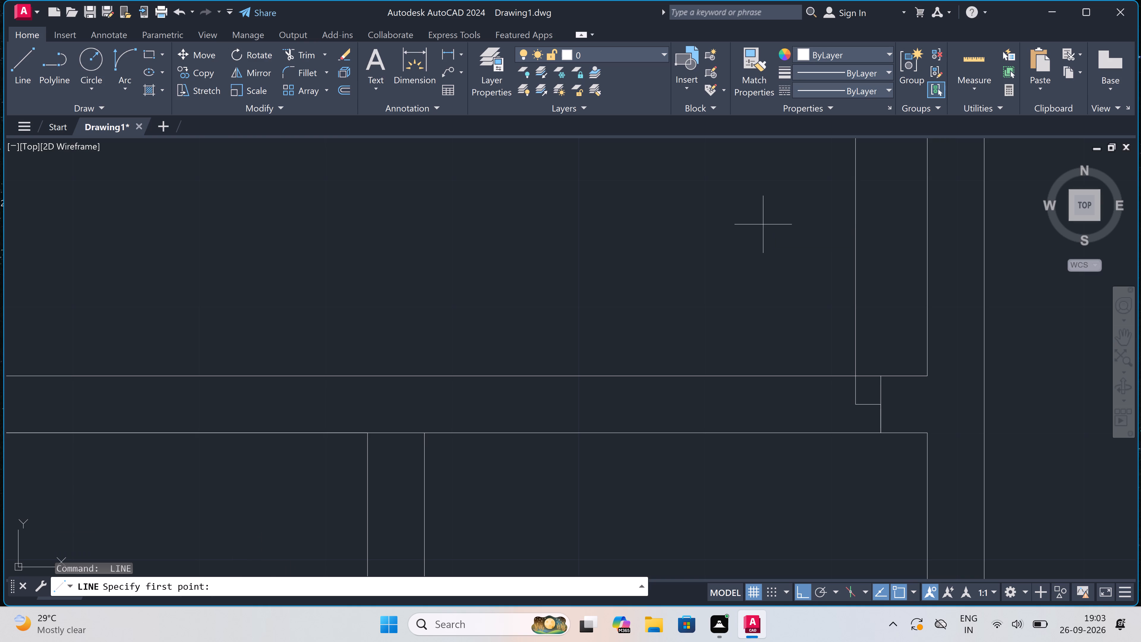
pyautogui.scroll(-5, 757, 278)
pyautogui.scroll(1, 757, 257)
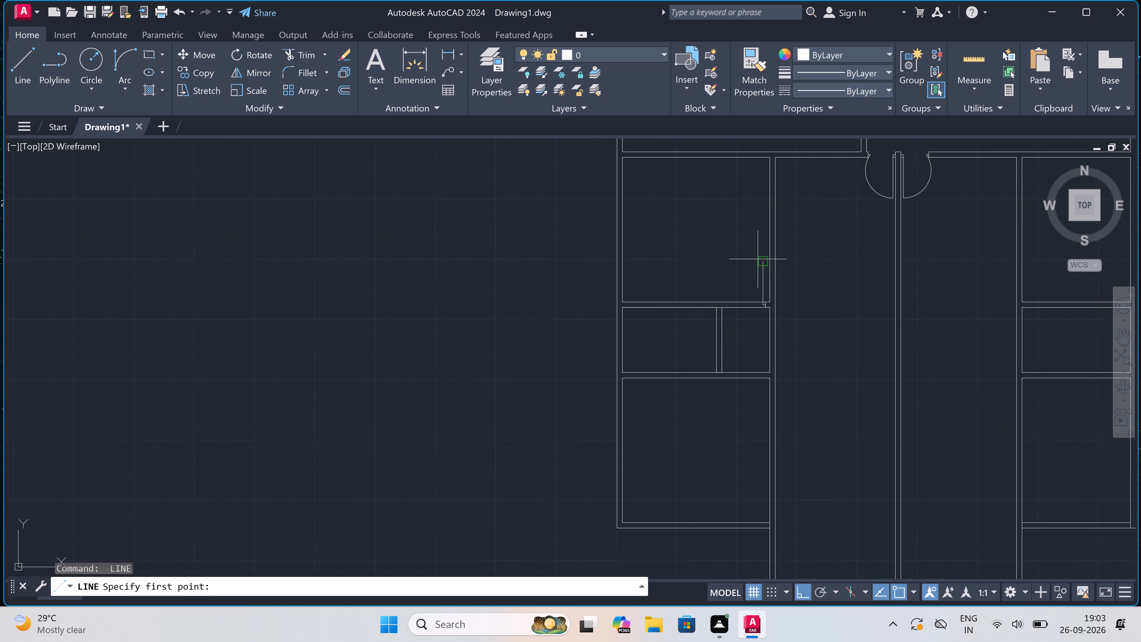
pyautogui.scroll(2, 757, 257)
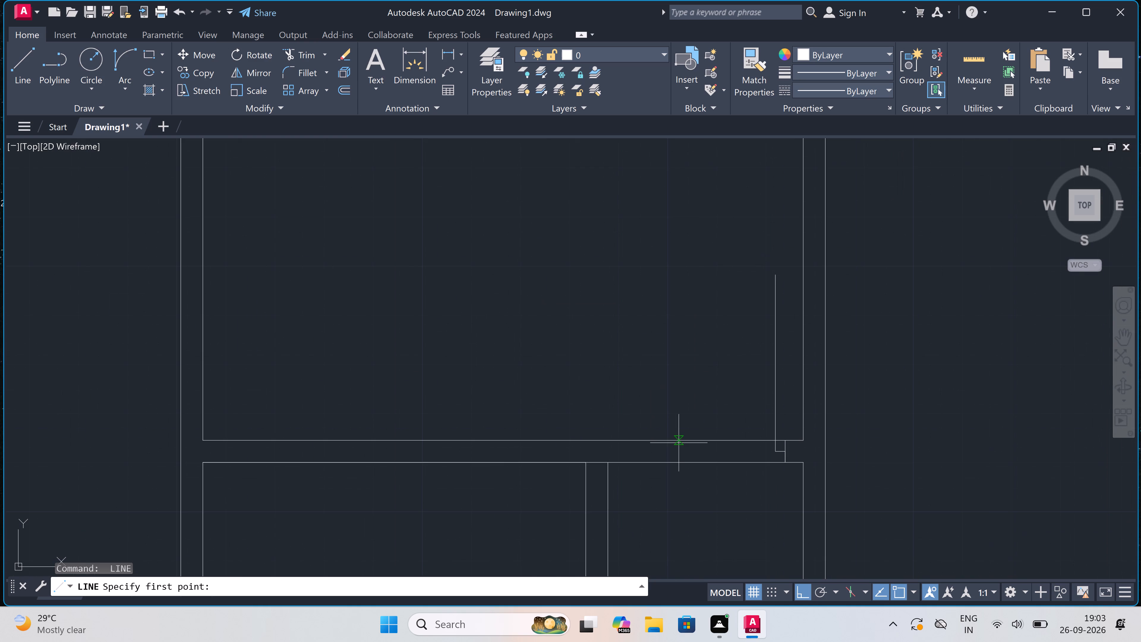
pyautogui.click(659, 441)
pyautogui.click(660, 460)
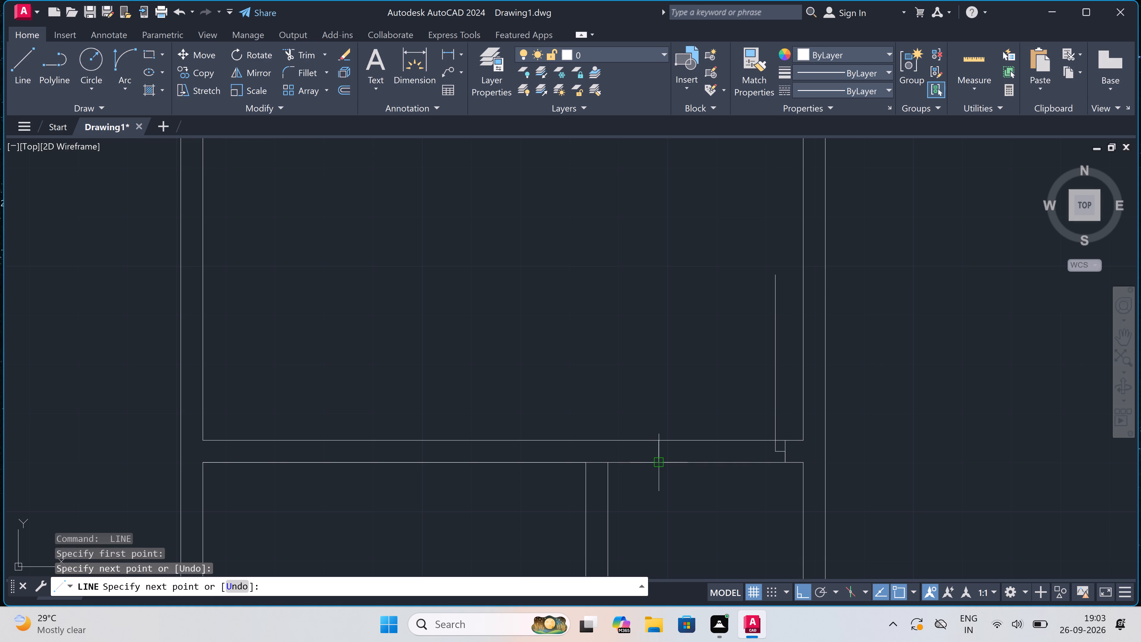
pyautogui.scroll(3, 660, 459)
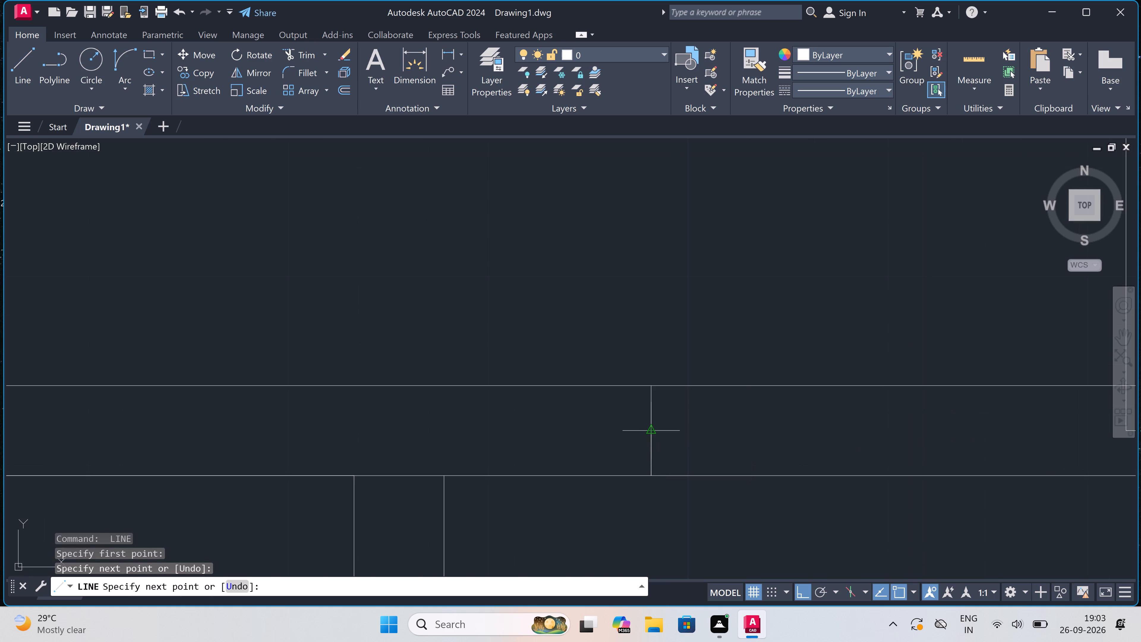
pyautogui.moveTo(655, 429); pyautogui.dragTo(658, 429)
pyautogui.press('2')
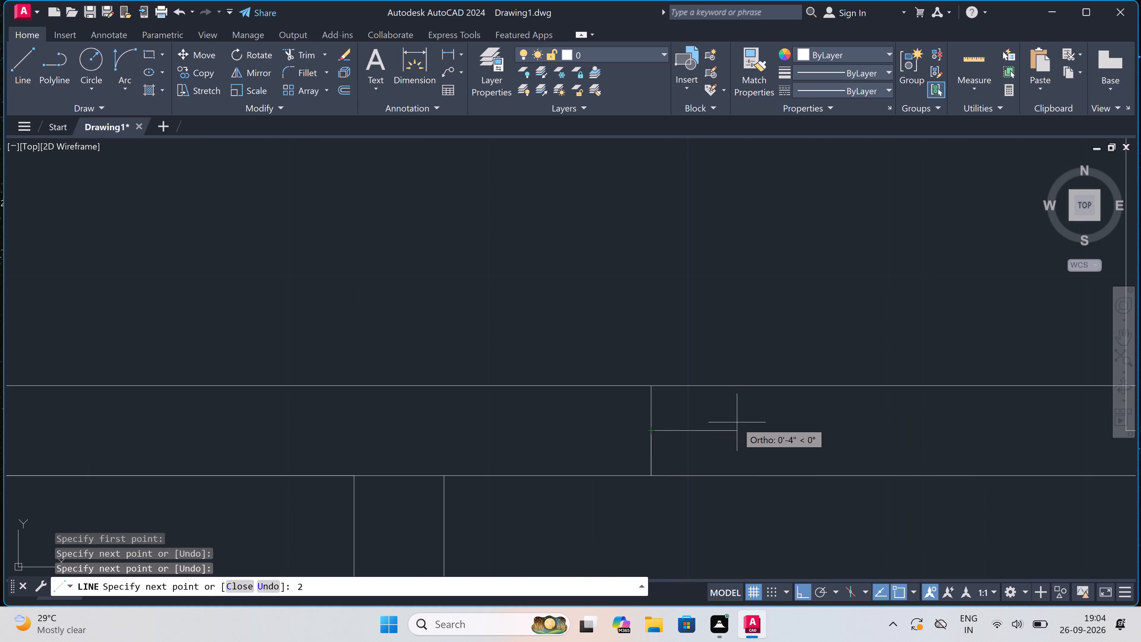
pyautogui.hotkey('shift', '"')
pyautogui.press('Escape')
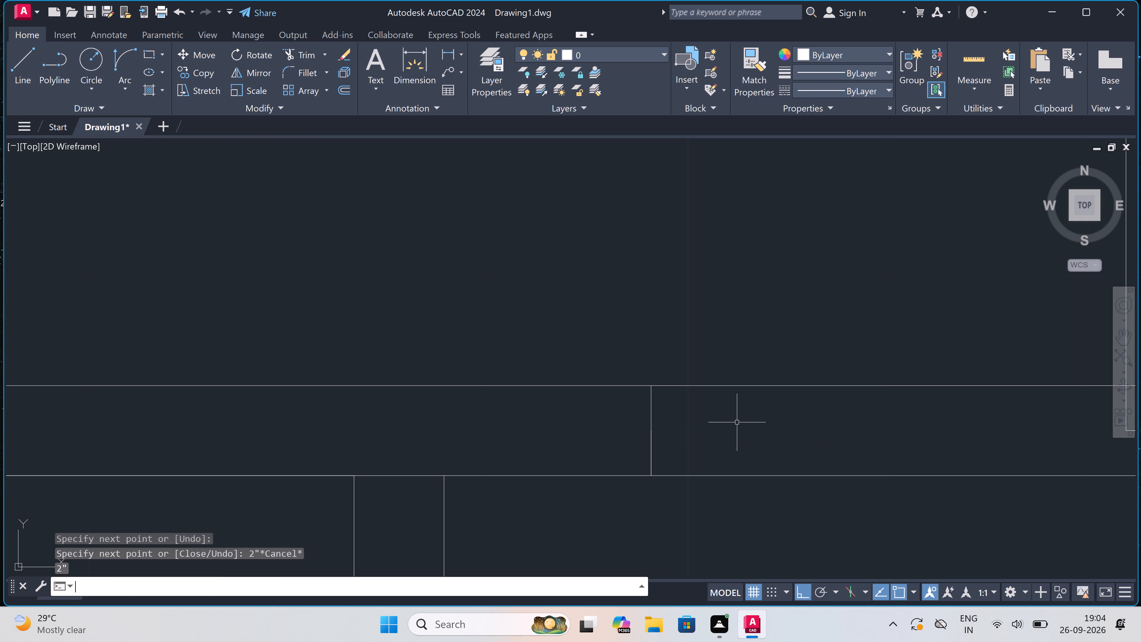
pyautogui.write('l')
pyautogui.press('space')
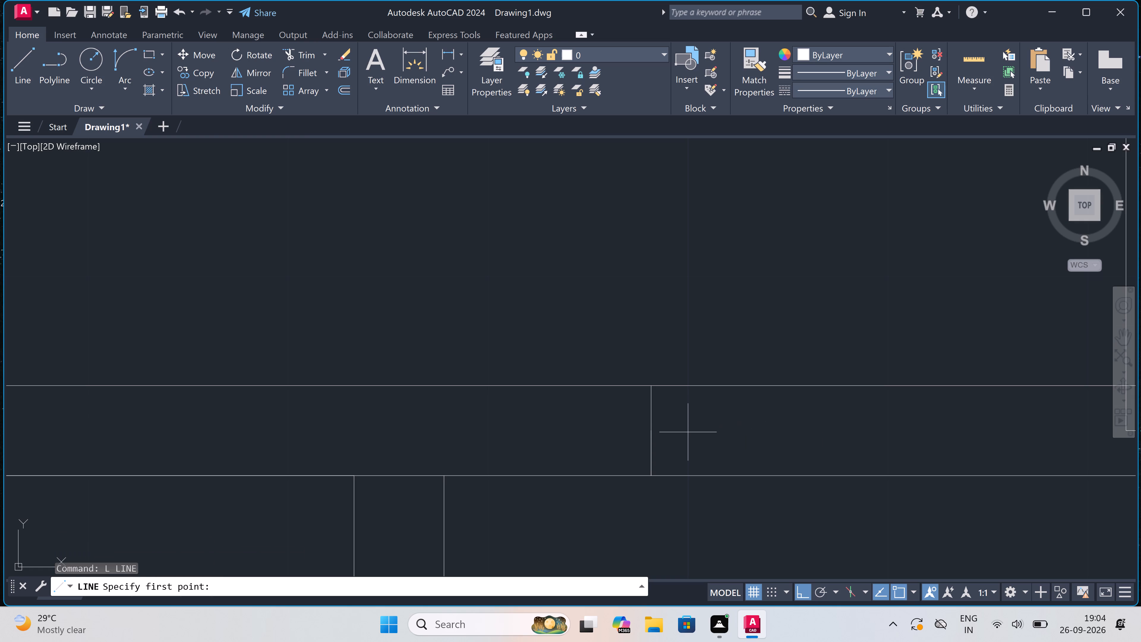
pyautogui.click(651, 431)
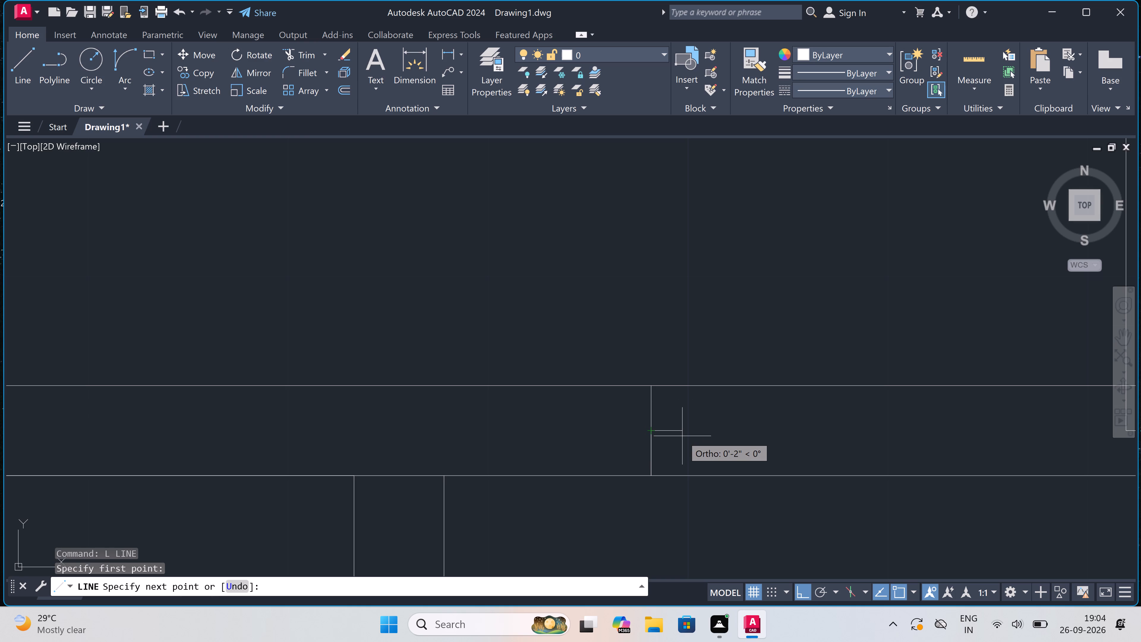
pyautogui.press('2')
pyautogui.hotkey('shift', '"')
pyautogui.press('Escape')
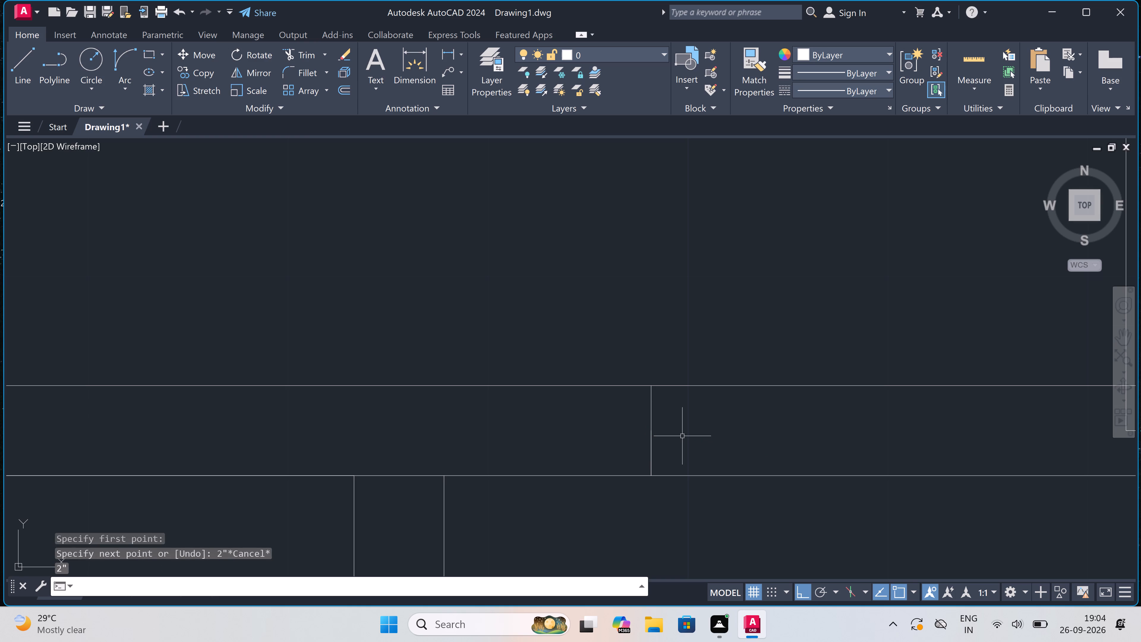
# Draw a 2" line from the midpoint of the door jamb nearest the left bay's partition, toward the door leaf.
pyautogui.write('l')
pyautogui.press('space')
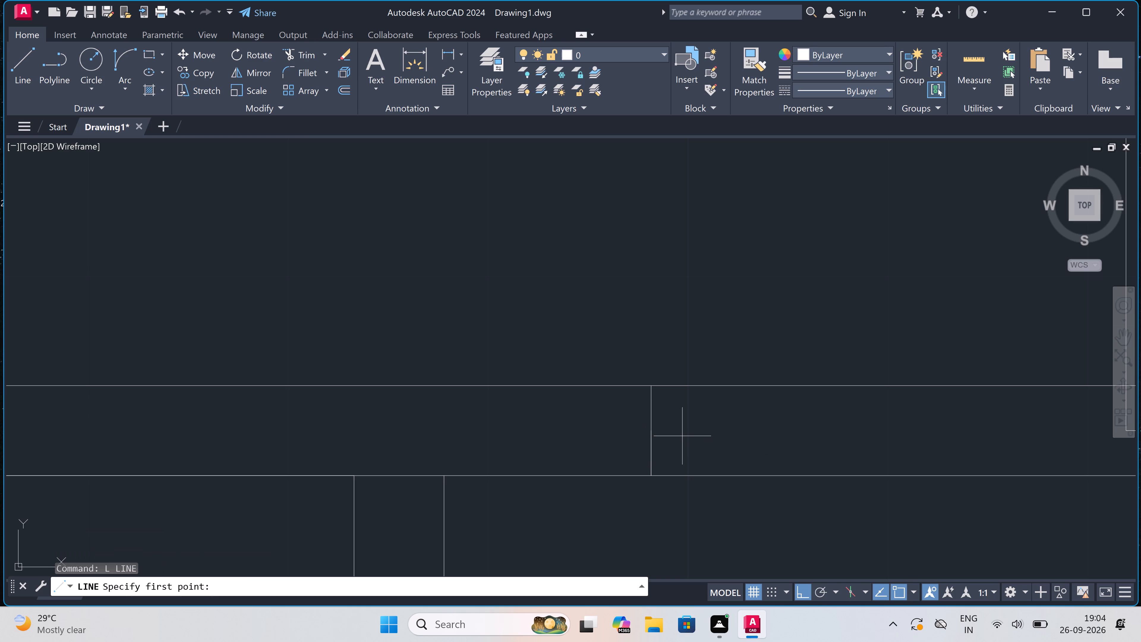
pyautogui.click(652, 426)
pyautogui.press('2')
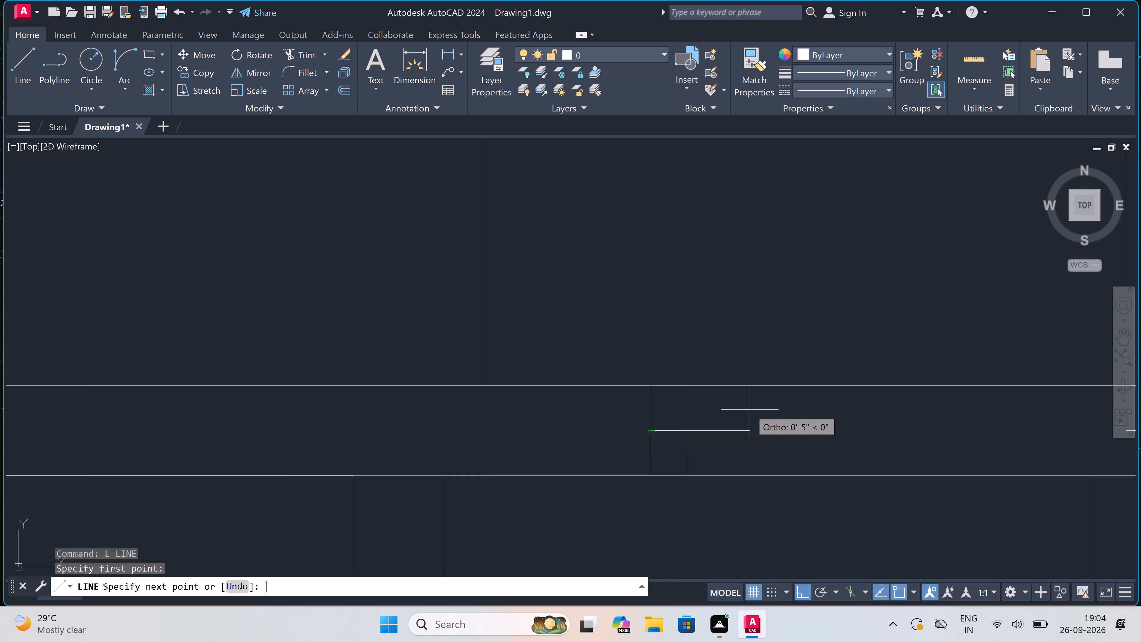
pyautogui.write('"')
pyautogui.press('space')
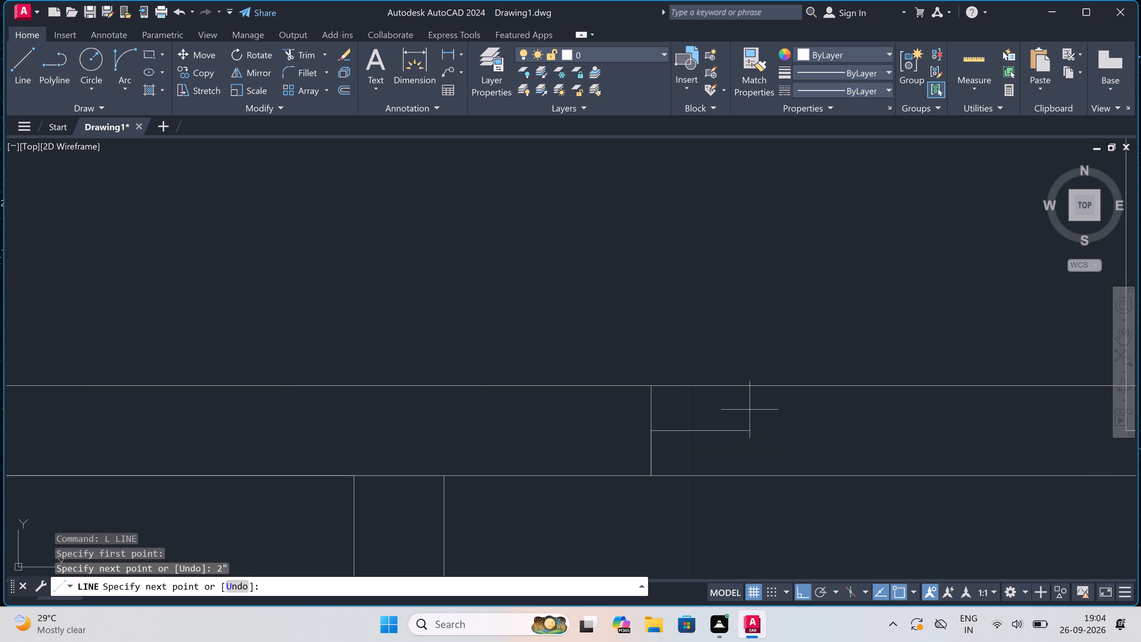
pyautogui.press('Escape')
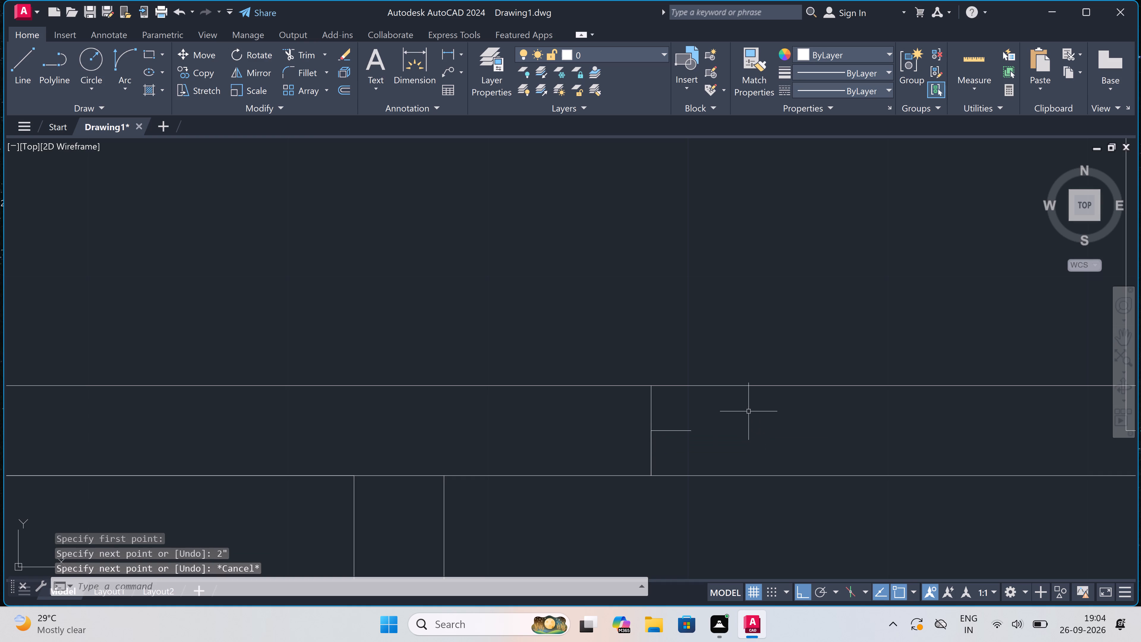
# Draw the door swing arc from the end of the 2" stub to the upper end of the door leaf, starting vertically.
pyautogui.scroll(-4, 690, 407)
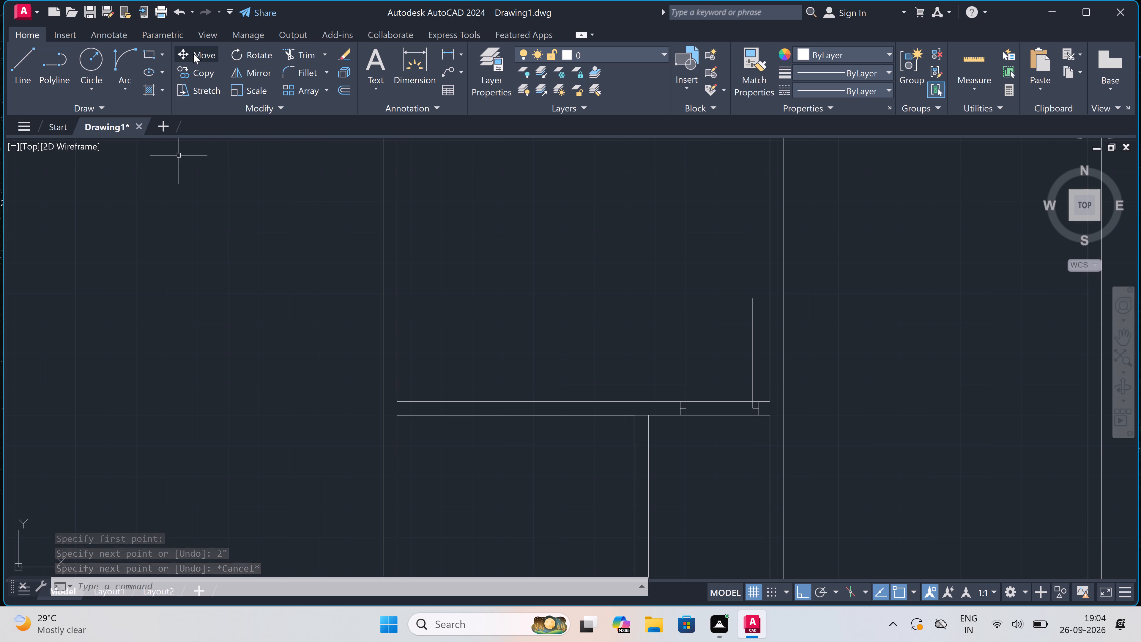
pyautogui.click(119, 62)
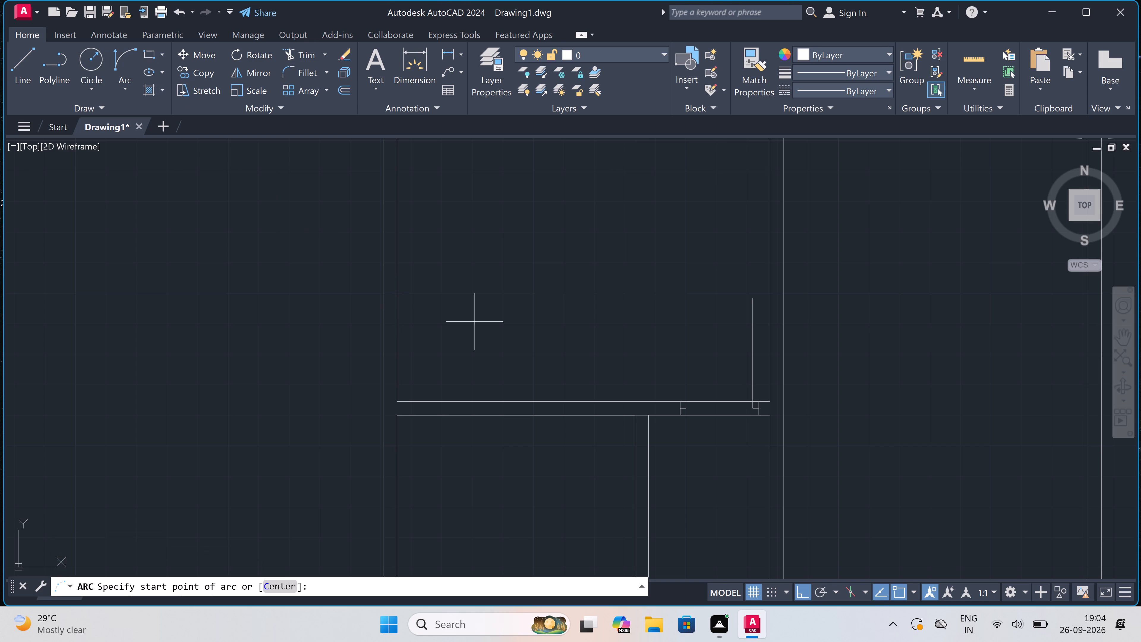
pyautogui.scroll(1, 811, 384)
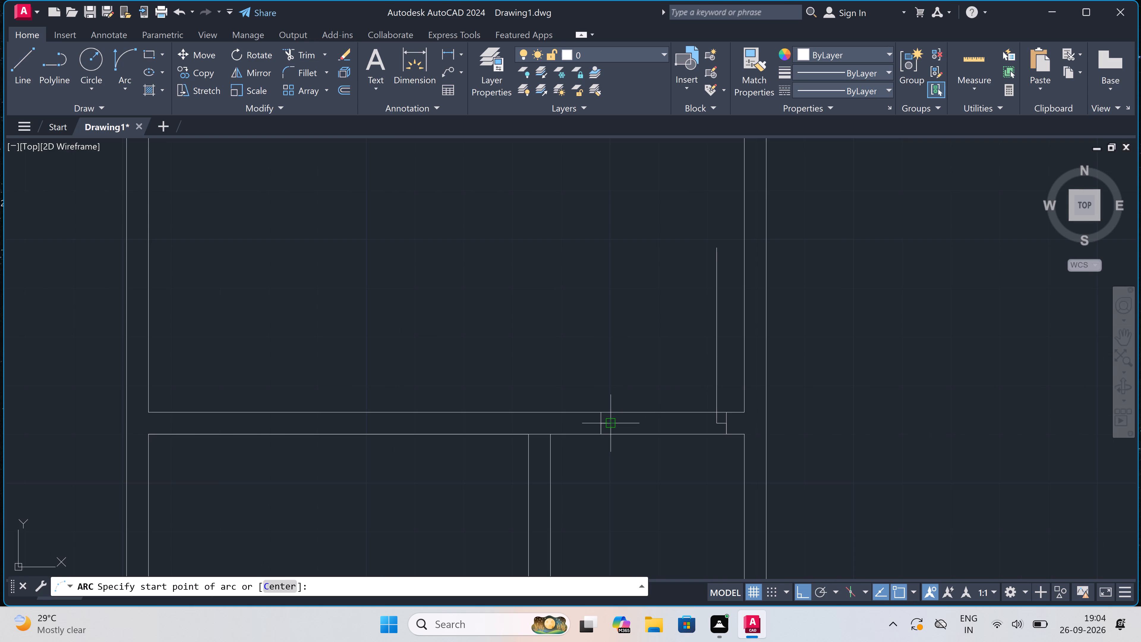
pyautogui.moveTo(610, 422); pyautogui.dragTo(610, 419)
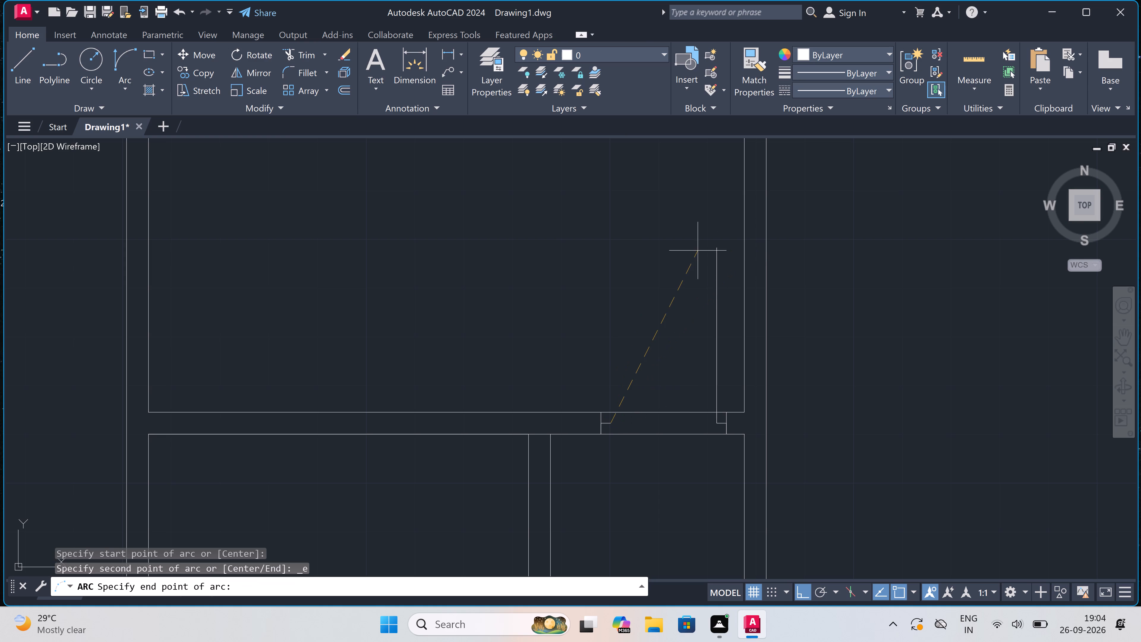
pyautogui.click(714, 245)
pyautogui.click(643, 243)
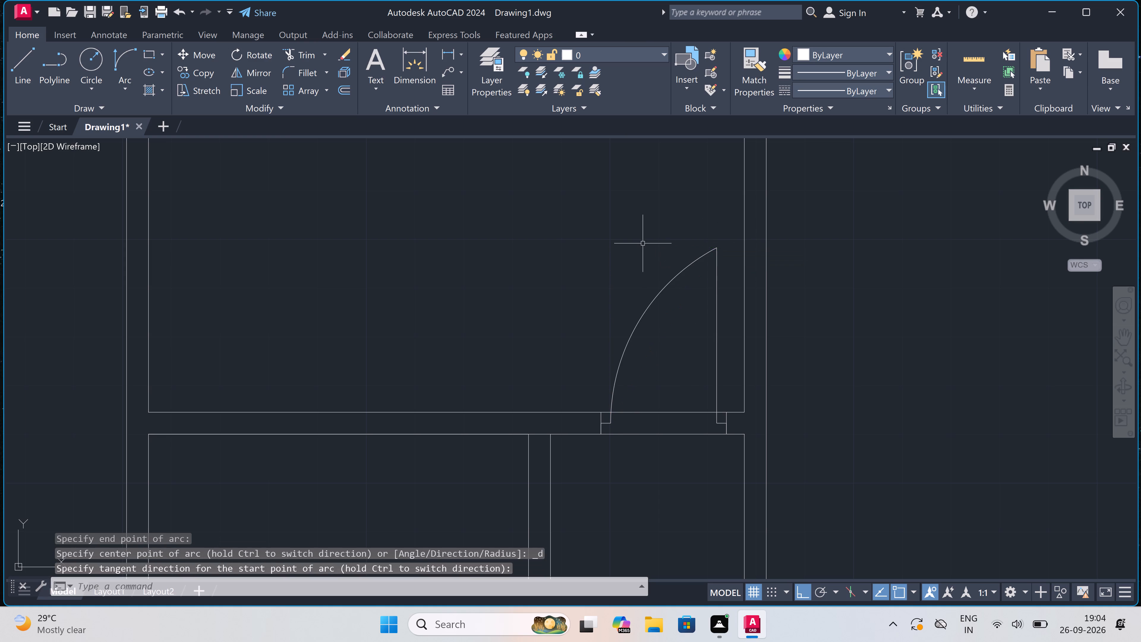
pyautogui.press('Escape')
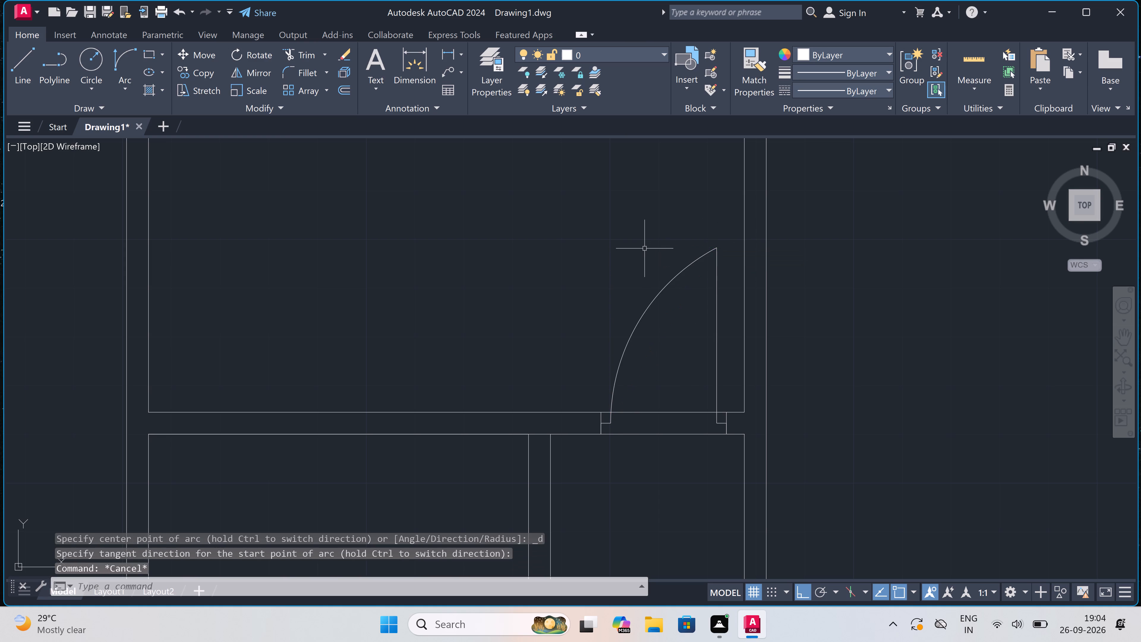
# Trim the left bay's upper cross wall lines across the door opening and across the top of the vertical partition.
pyautogui.write('tr')
pyautogui.press('space')
pyautogui.moveTo(655, 459); pyautogui.dragTo(657, 456)
pyautogui.click(671, 373)
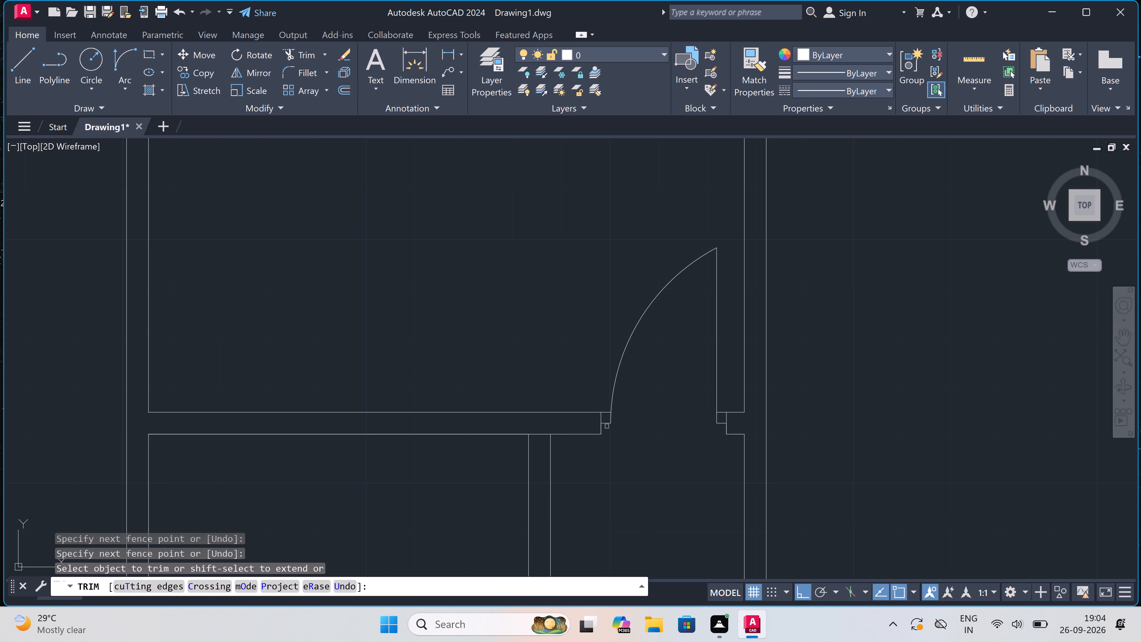
pyautogui.click(541, 433)
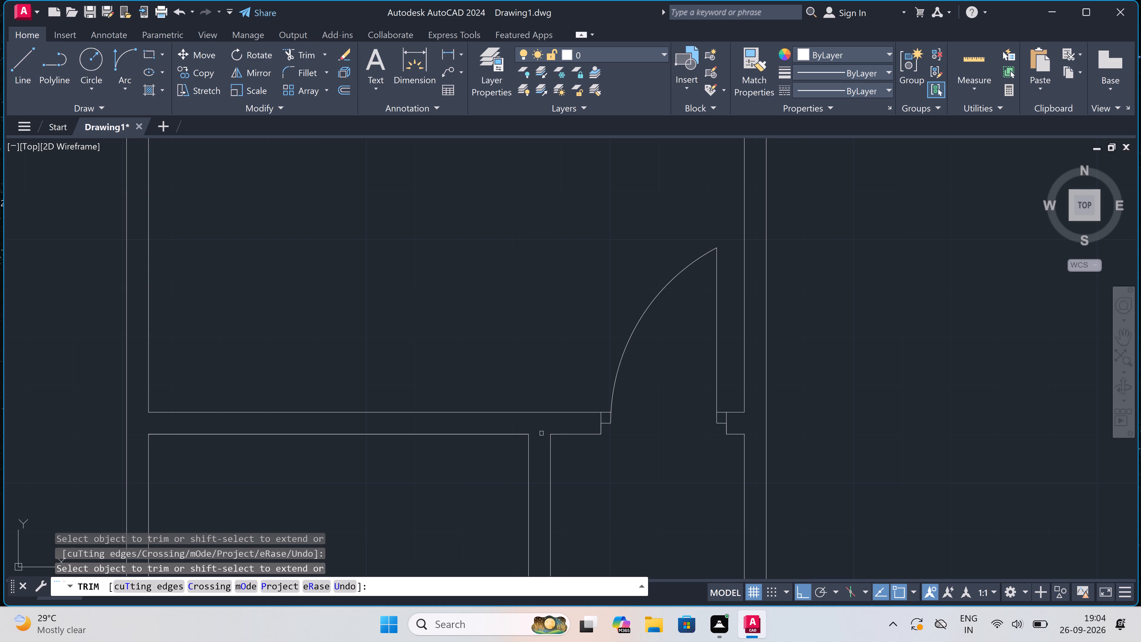
pyautogui.press('Escape')
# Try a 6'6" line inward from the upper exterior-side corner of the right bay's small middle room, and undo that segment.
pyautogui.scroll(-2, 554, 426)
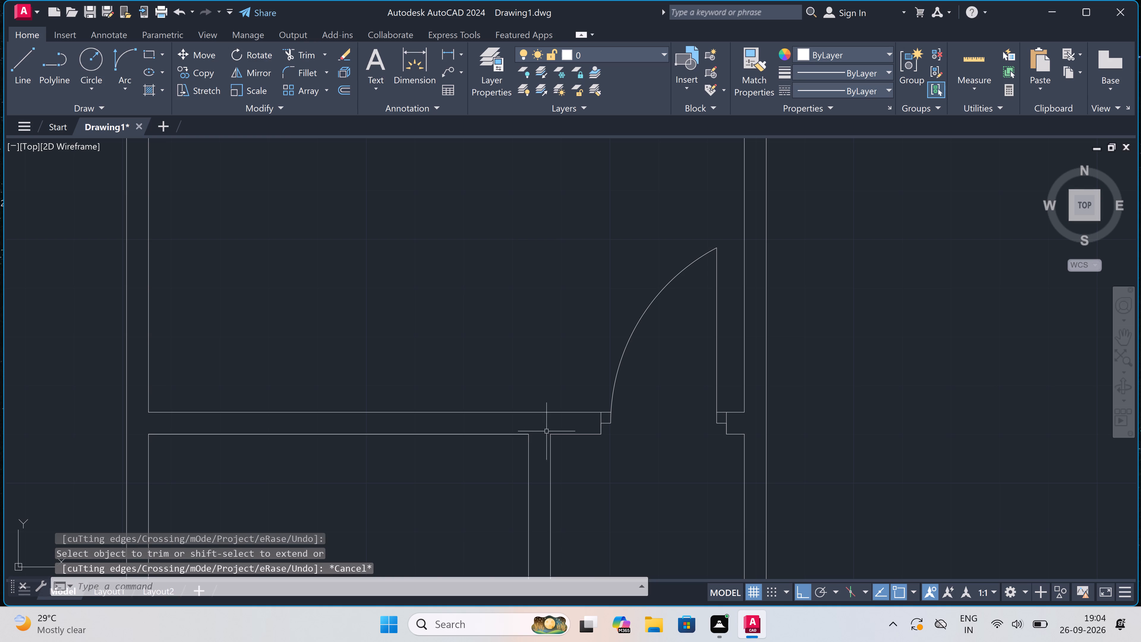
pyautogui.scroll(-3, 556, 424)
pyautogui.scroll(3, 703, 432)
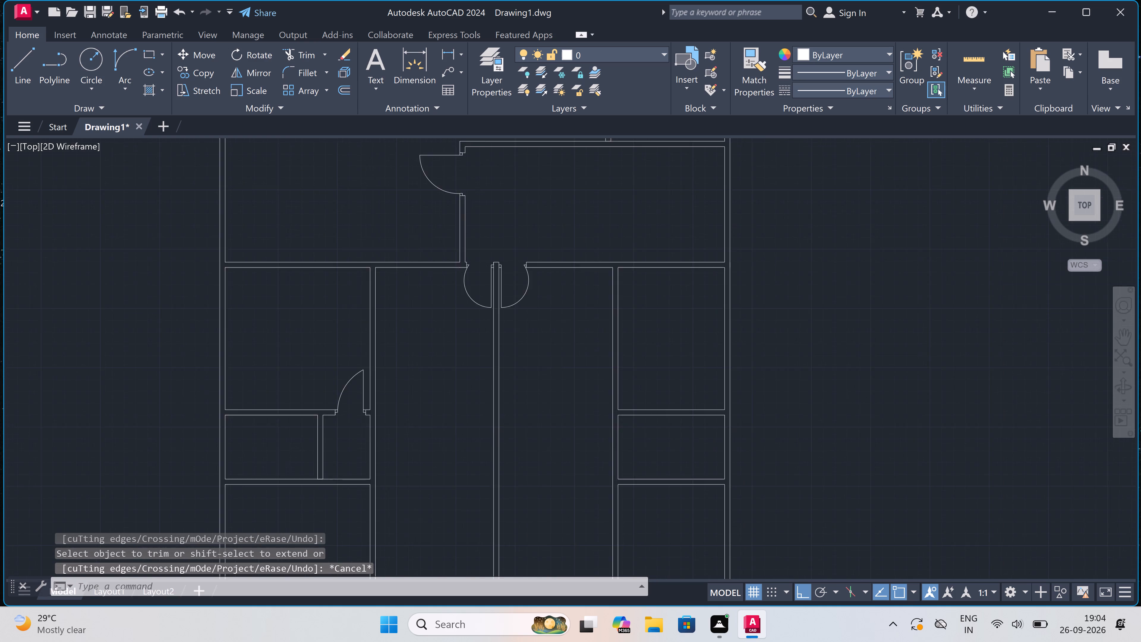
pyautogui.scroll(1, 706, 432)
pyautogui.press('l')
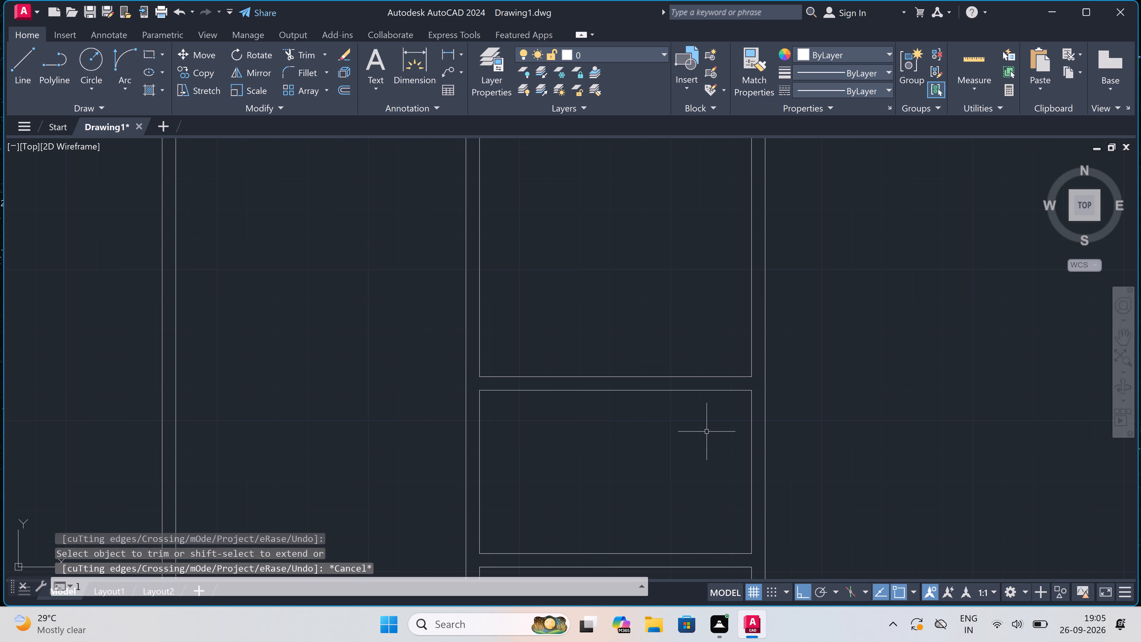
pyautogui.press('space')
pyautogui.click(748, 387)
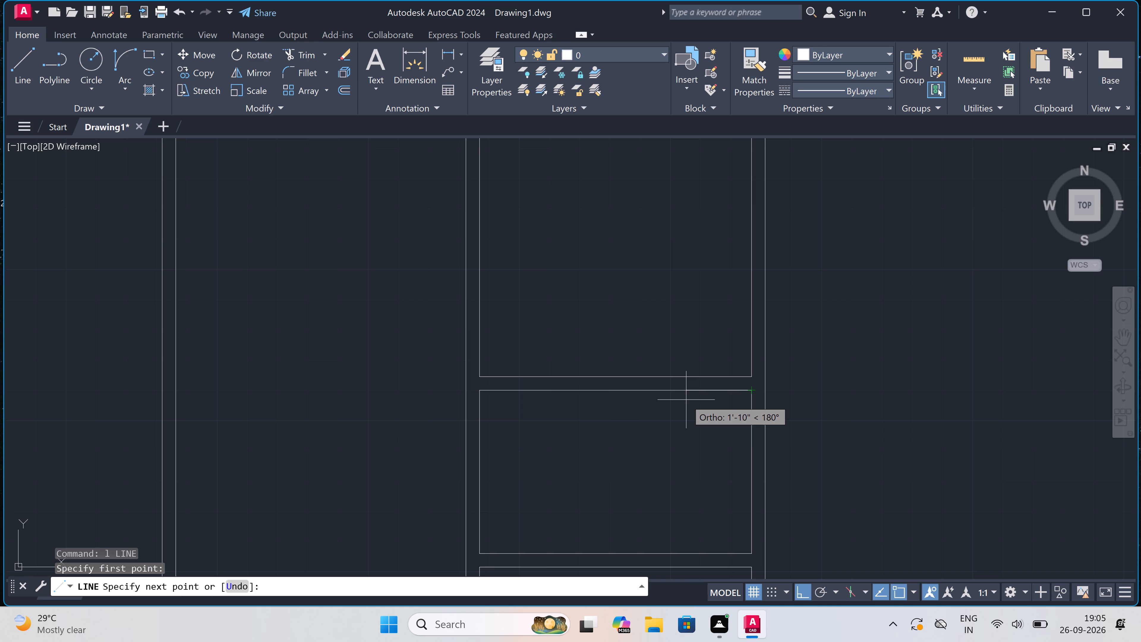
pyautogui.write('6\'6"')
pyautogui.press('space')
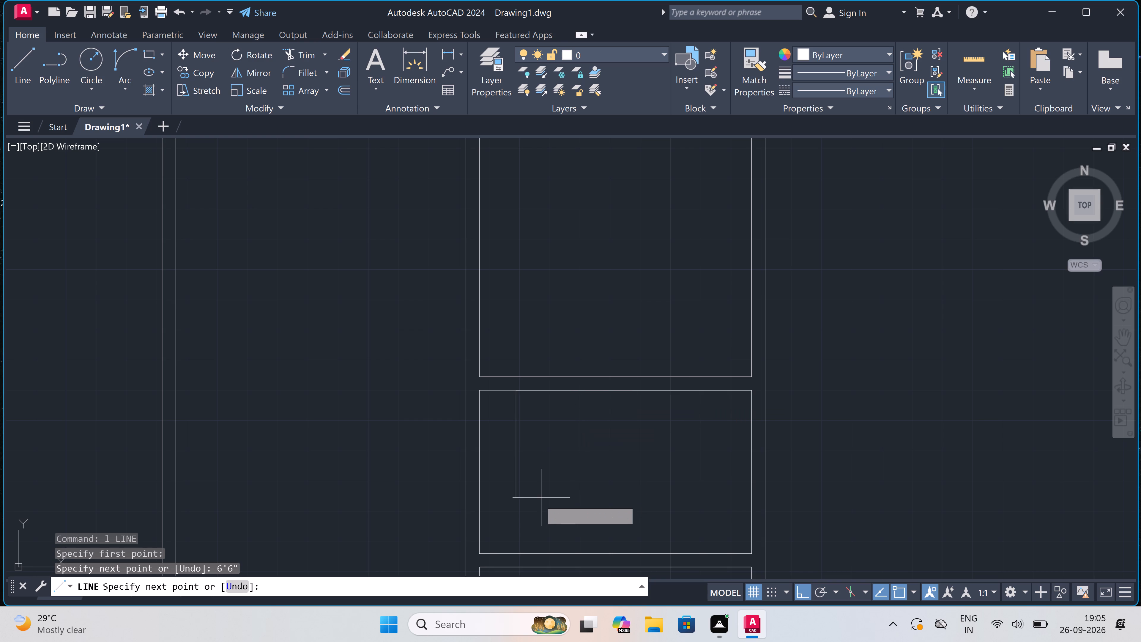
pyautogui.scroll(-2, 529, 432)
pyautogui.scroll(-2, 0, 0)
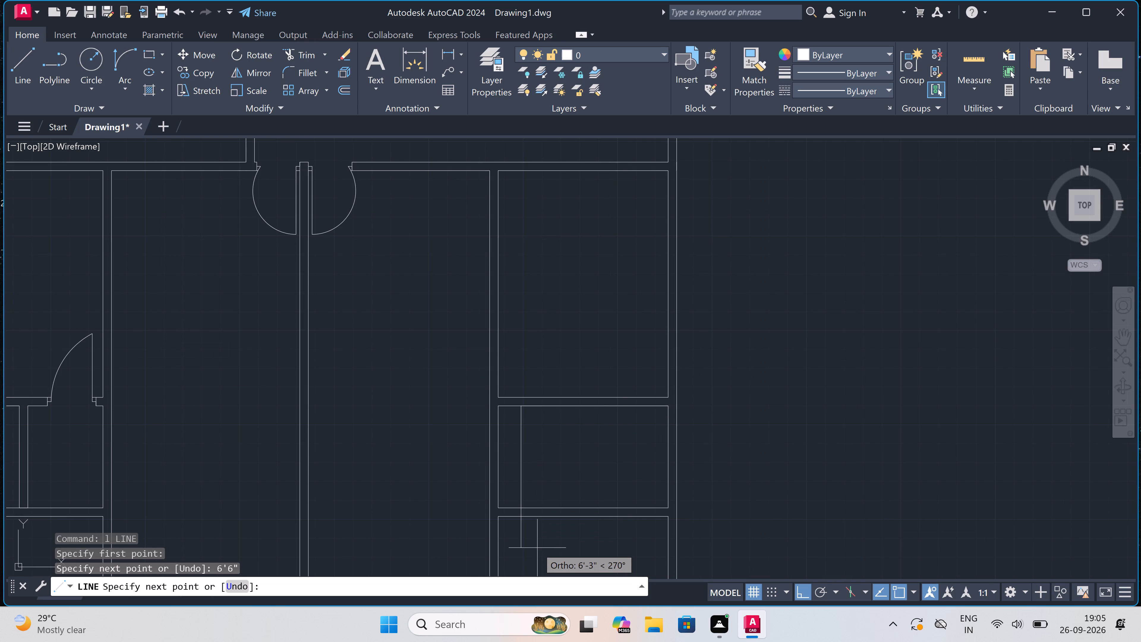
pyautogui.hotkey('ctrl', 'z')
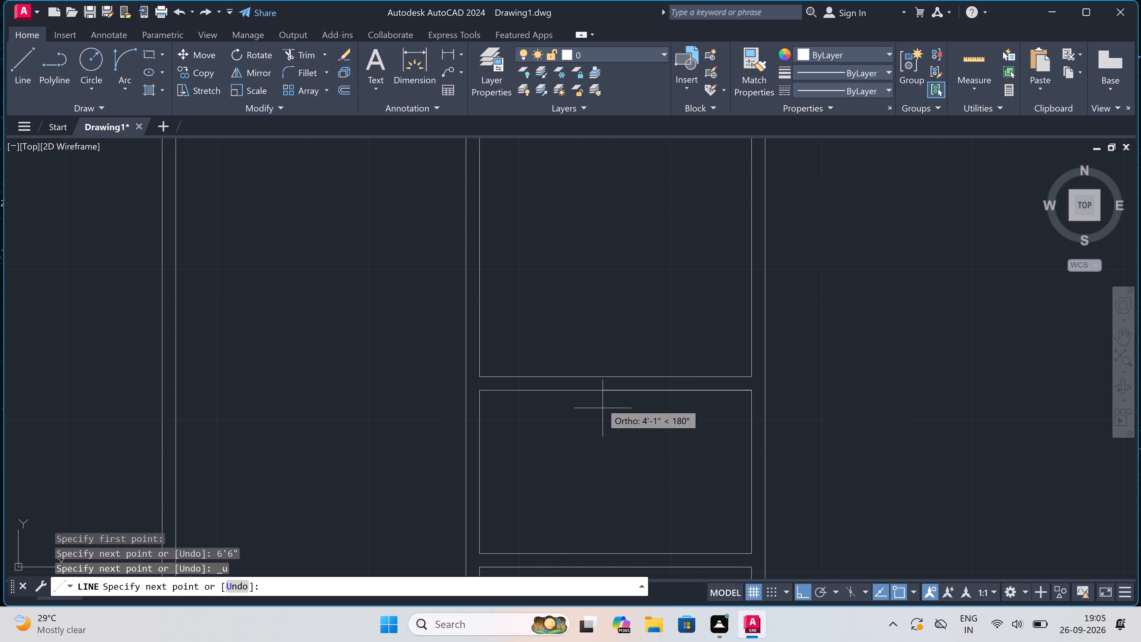
# Draw a 4.5" vertical partition across the right bay's small middle room, about a third of its width from the inner side wall.
pyautogui.click(580, 391)
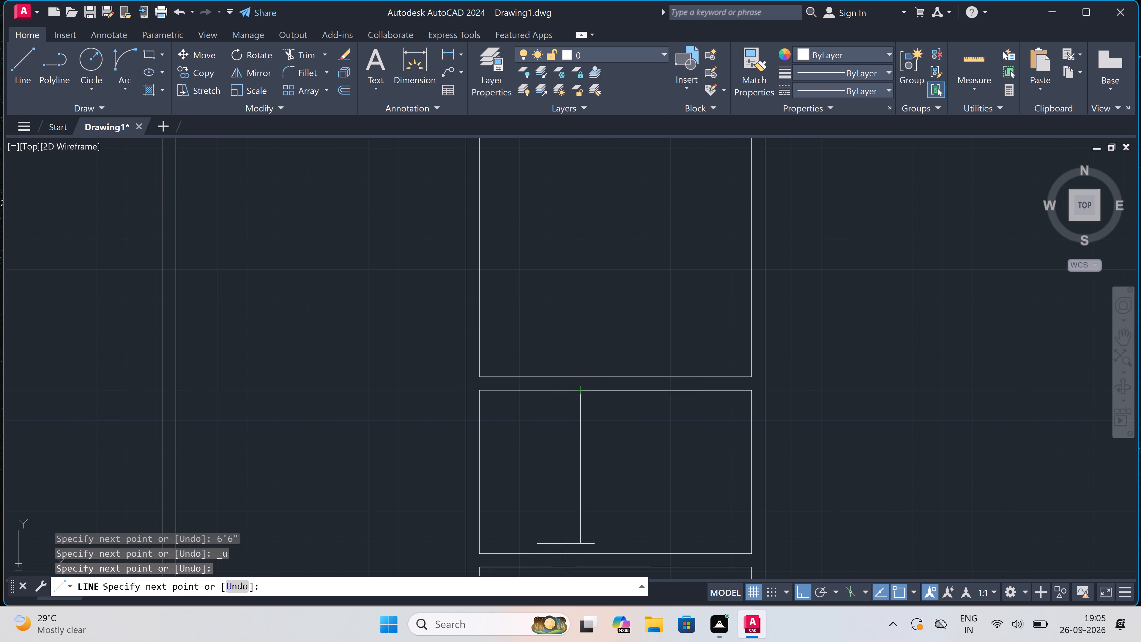
pyautogui.click(575, 553)
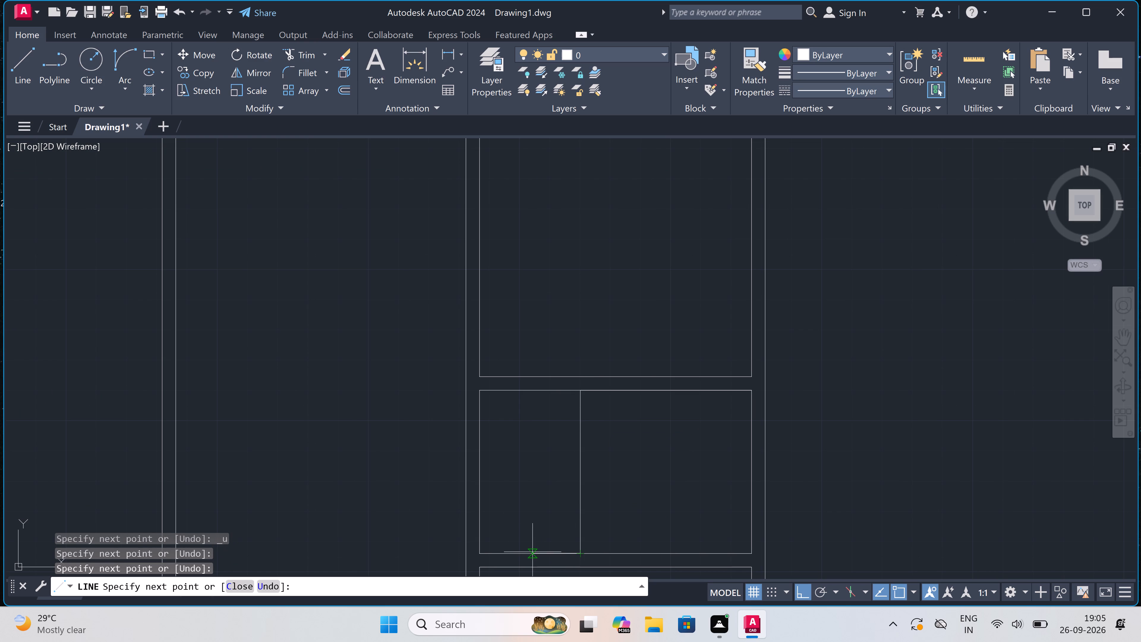
pyautogui.write('4.5"')
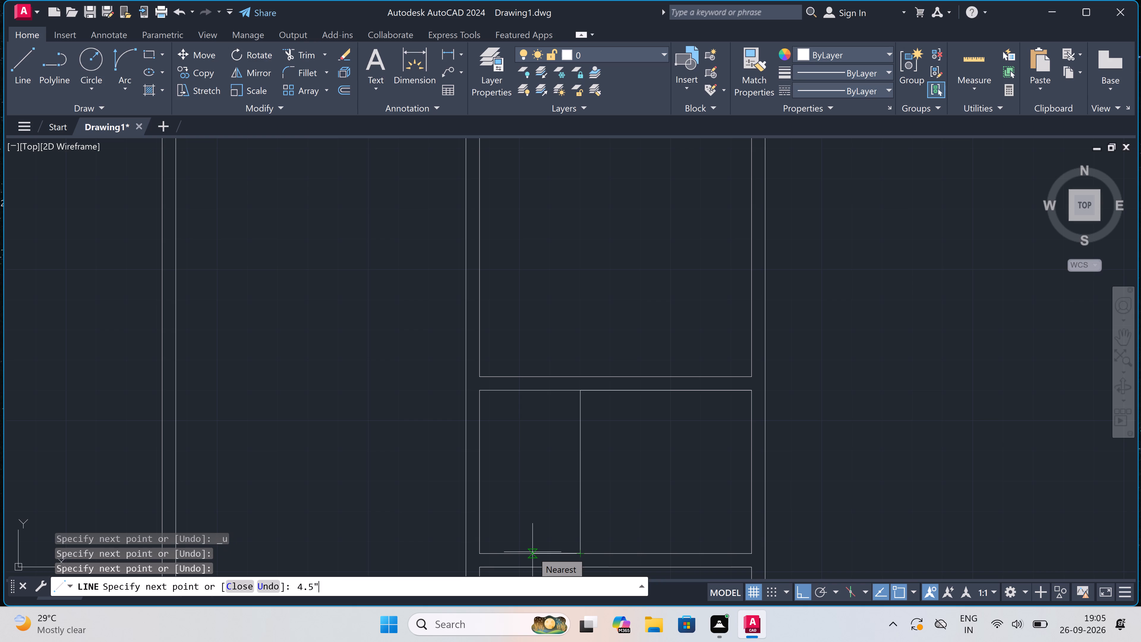
pyautogui.press('space')
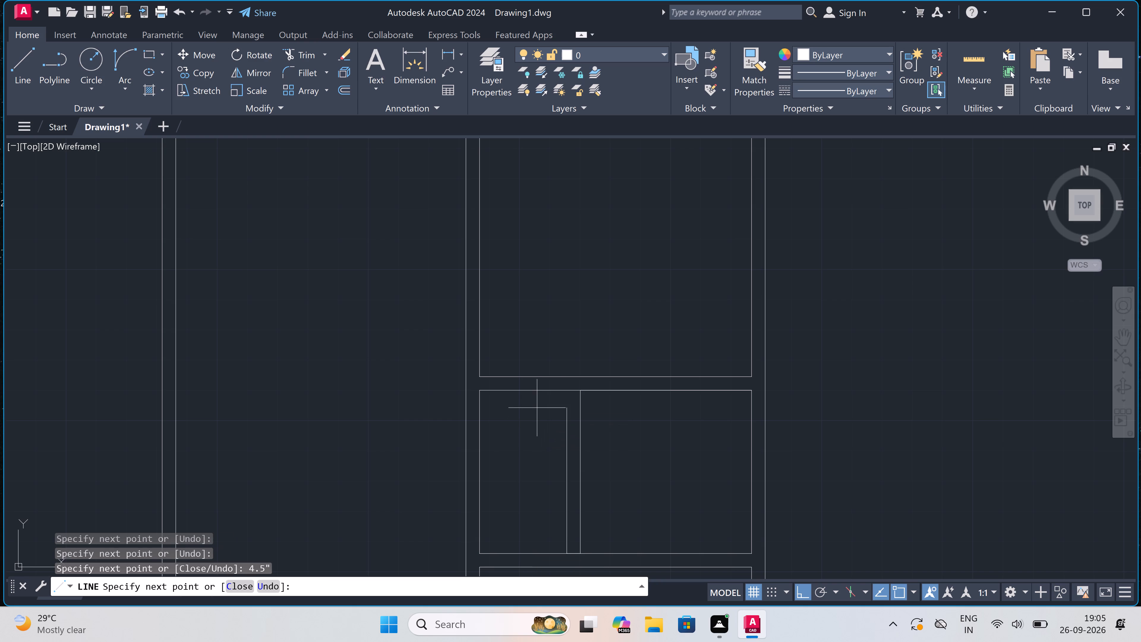
pyautogui.click(567, 388)
pyautogui.press('Escape')
# Draw a door jamb across the right bay's upper cross wall near the inner side wall, with a 2" offset from its midpoint and a 3' upward leaf line.
pyautogui.scroll(2, 488, 362)
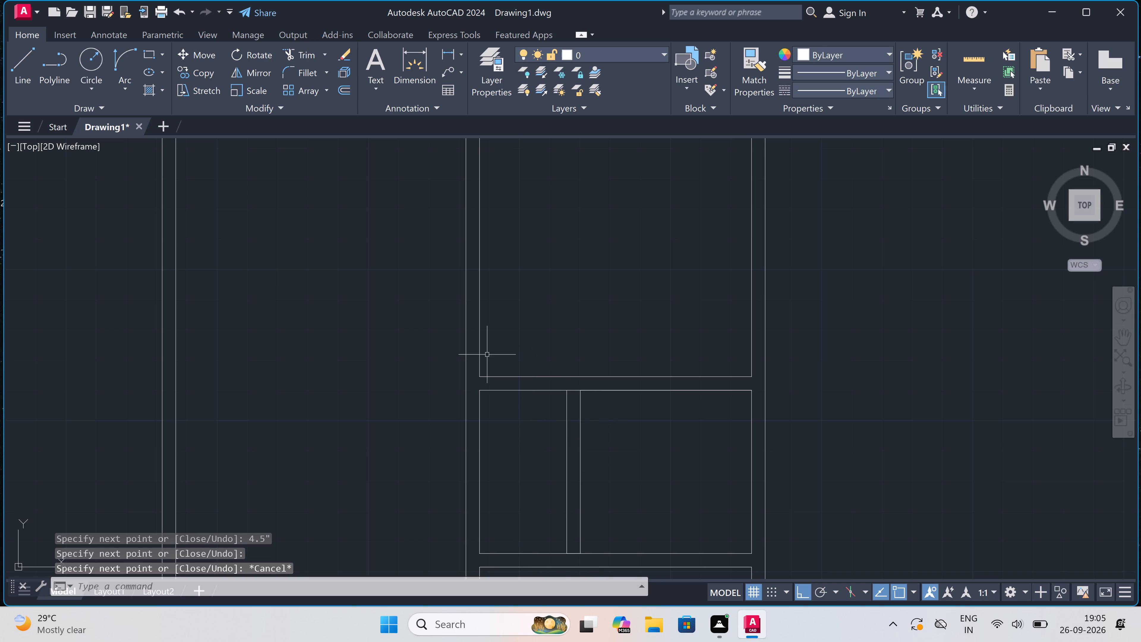
pyautogui.press('space')
pyautogui.click(489, 400)
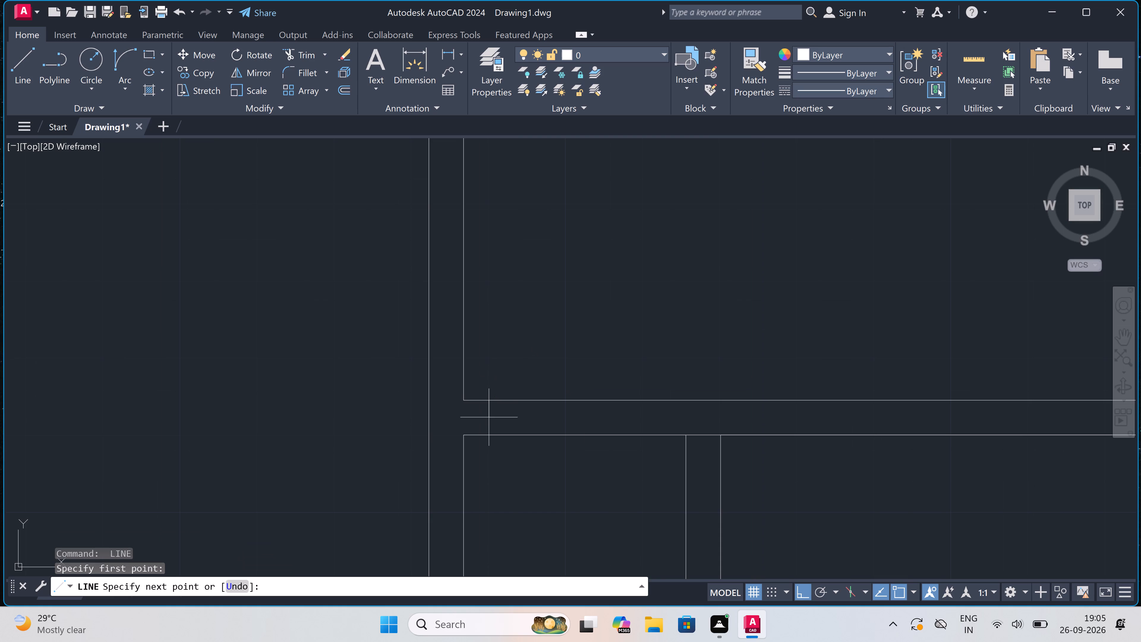
pyautogui.click(490, 433)
pyautogui.click(492, 417)
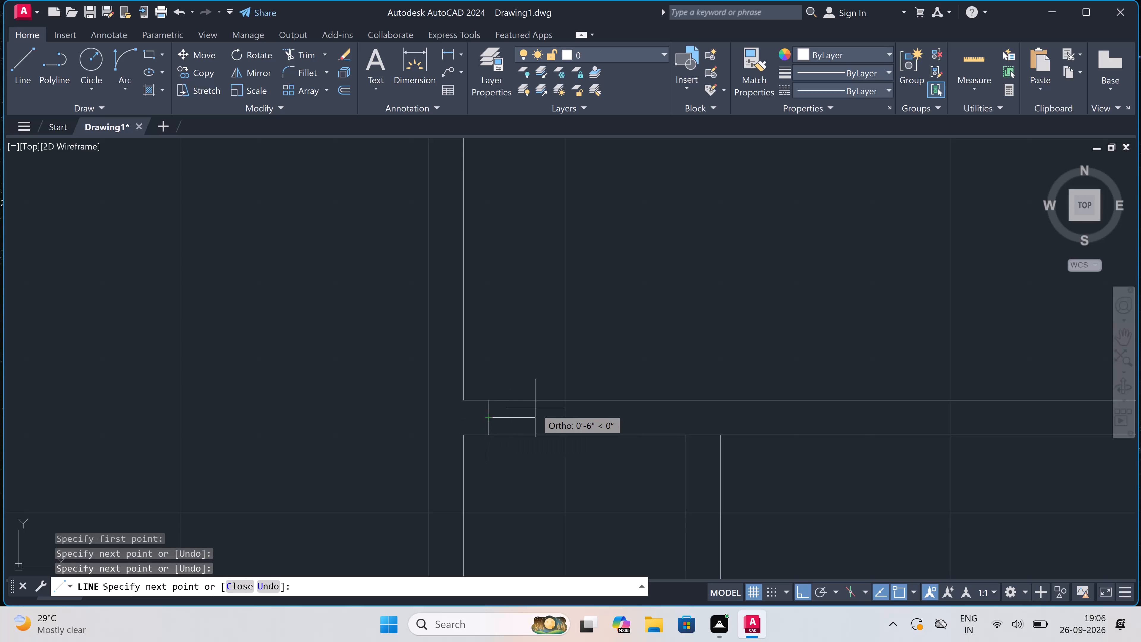
pyautogui.write('2"')
pyautogui.press('space')
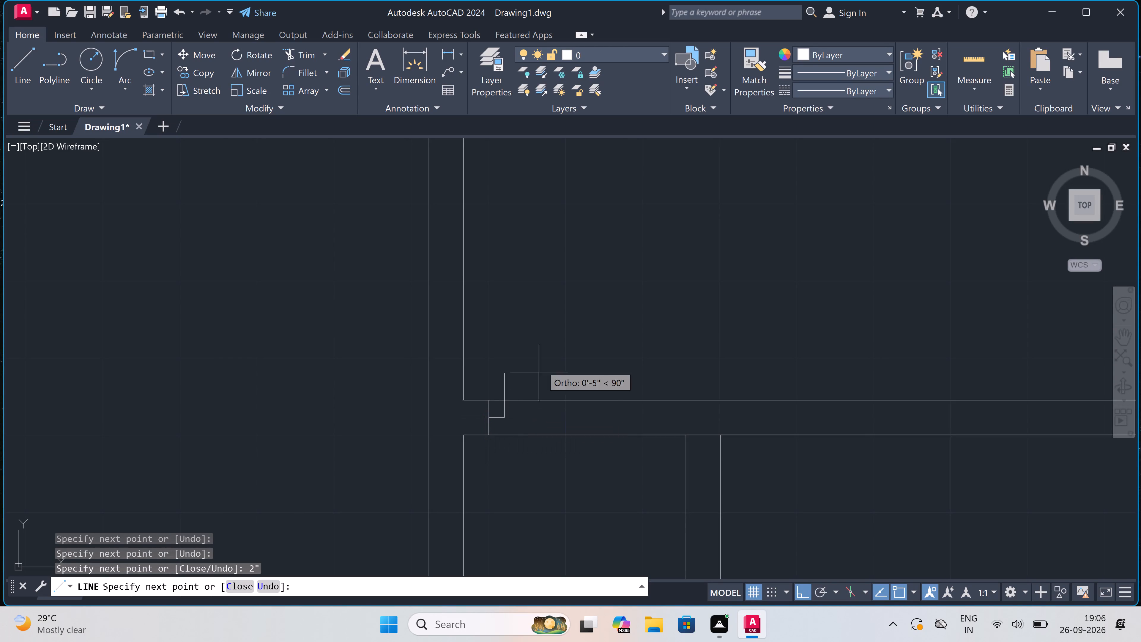
pyautogui.write("3'")
pyautogui.press('space')
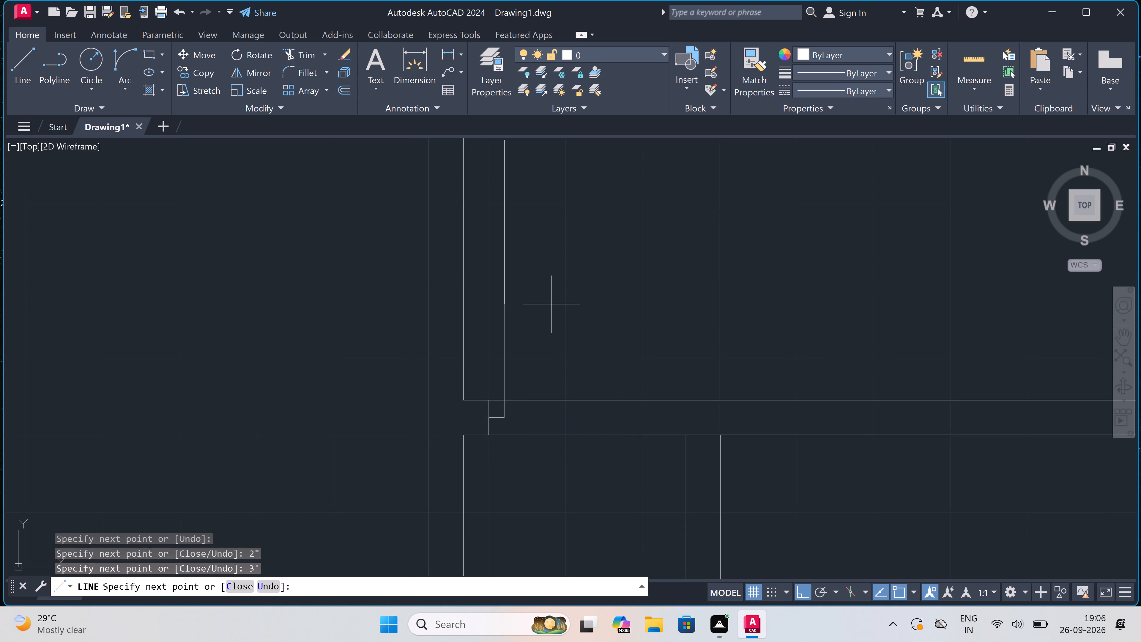
# Draw the opposite door jamb across the right bay's upper cross wall at the partition face, with a 2" line from its midpoint toward the opening.
pyautogui.press('Escape')
pyautogui.scroll(-3, 567, 351)
pyautogui.scroll(2, 604, 291)
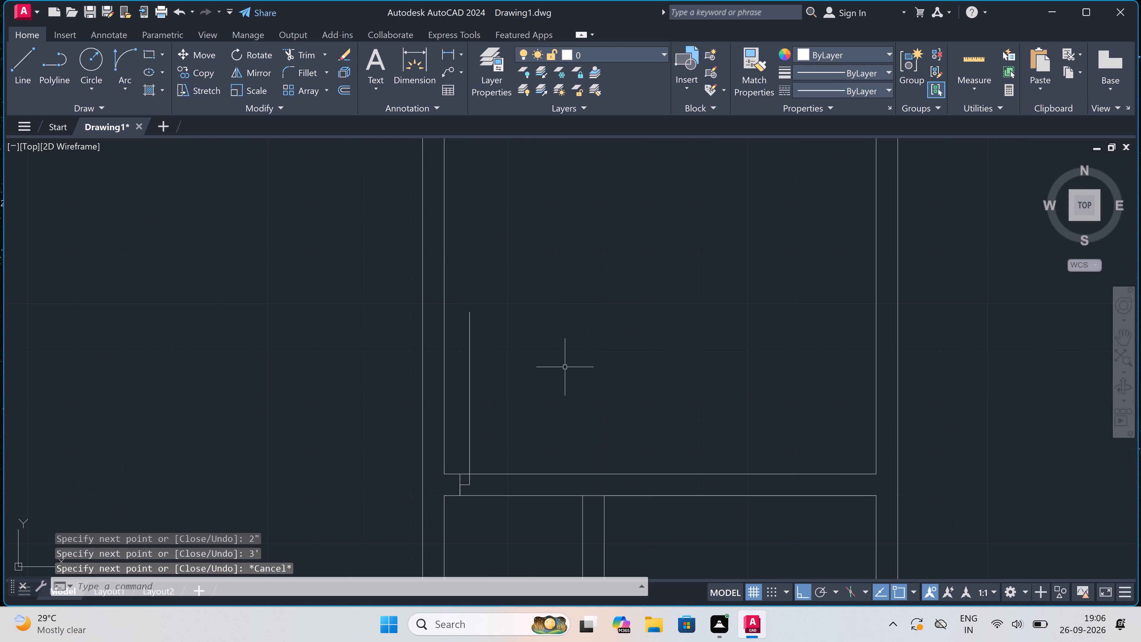
pyautogui.scroll(1, 578, 494)
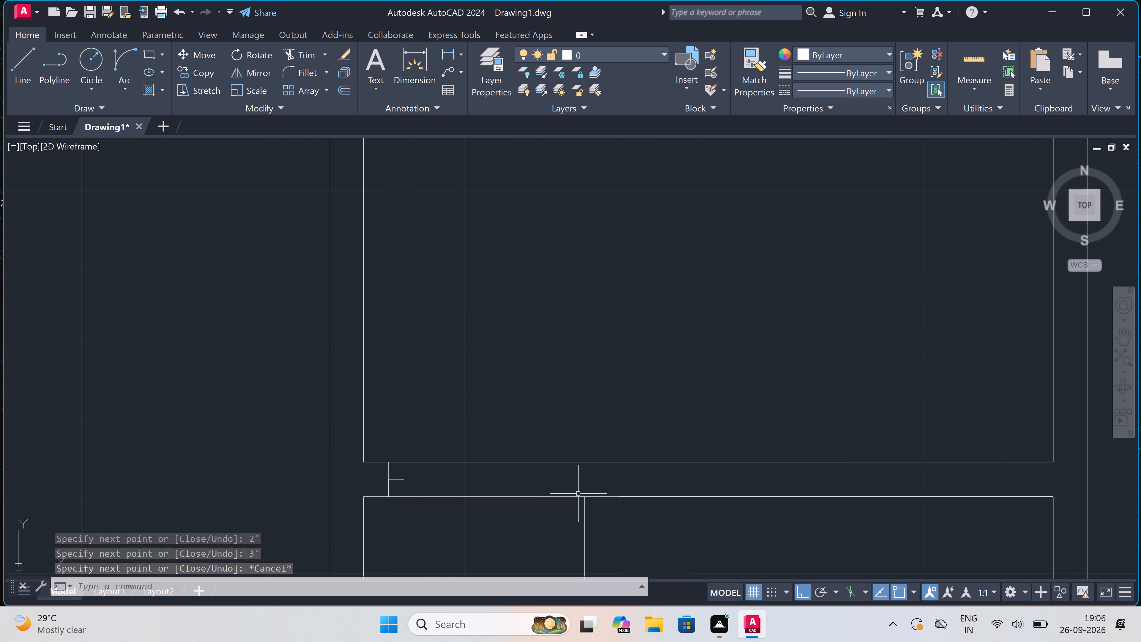
pyautogui.press('space')
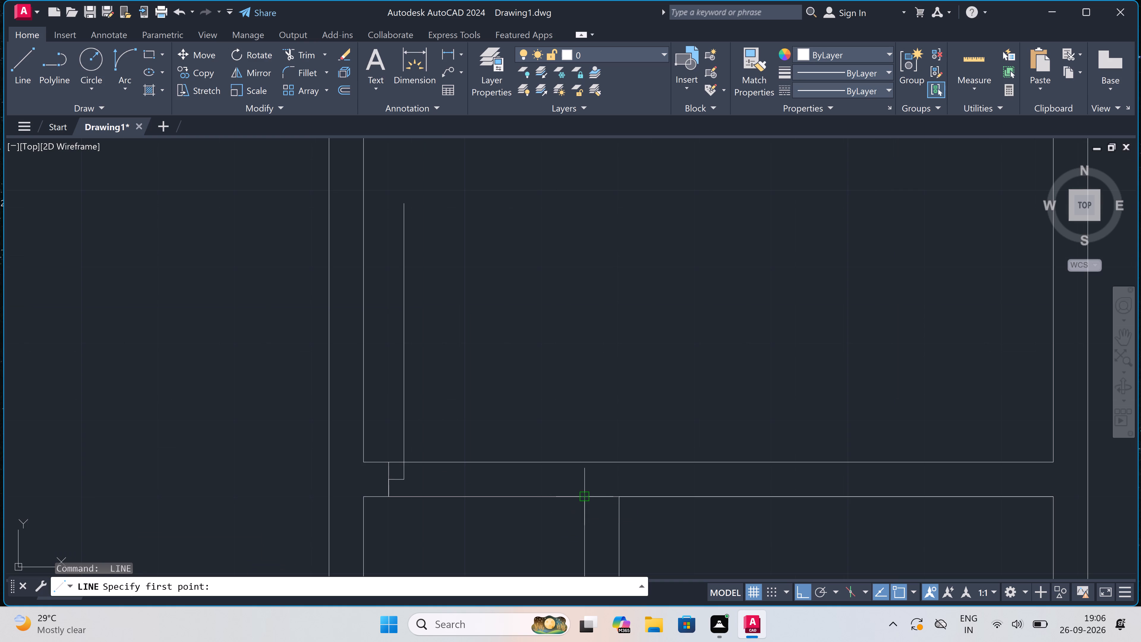
pyautogui.click(584, 496)
pyautogui.click(585, 465)
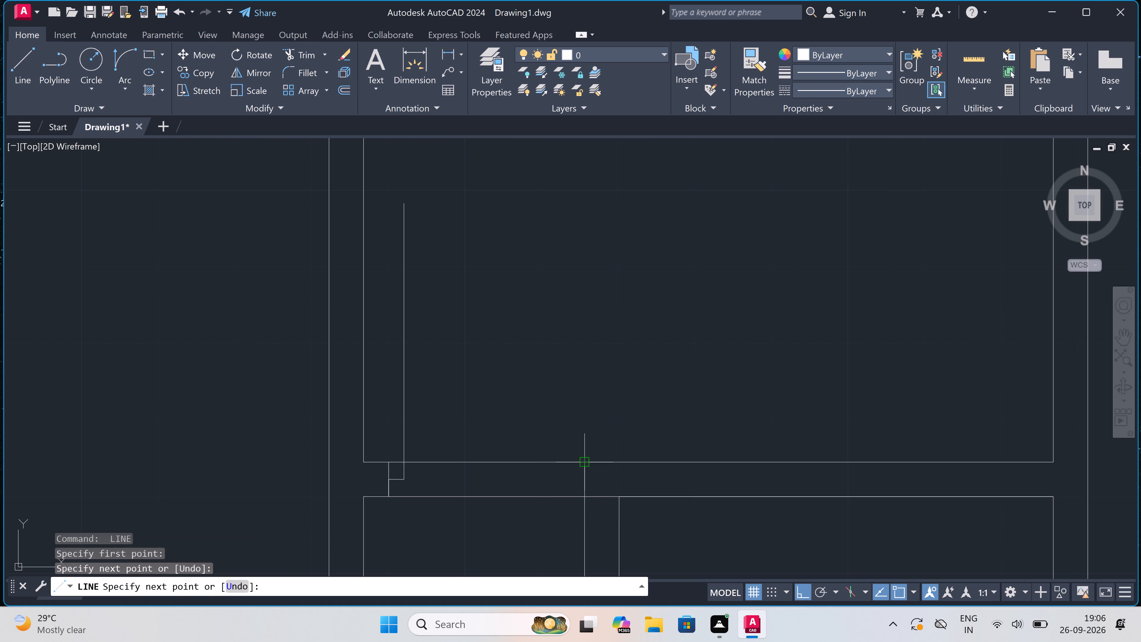
pyautogui.press('Escape')
pyautogui.press('space')
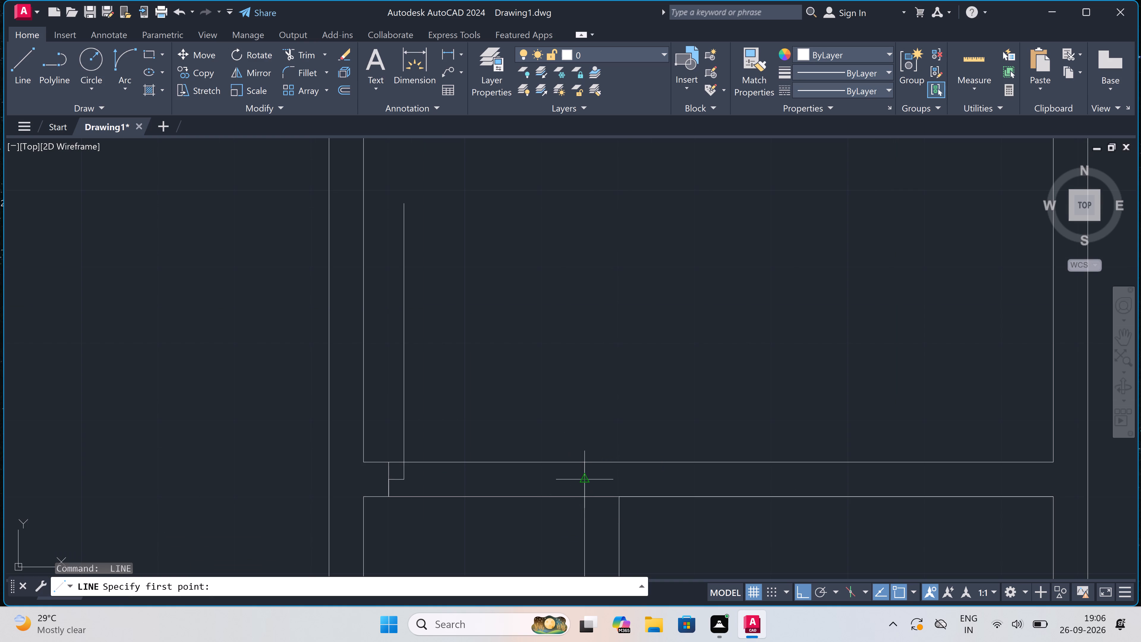
pyautogui.moveTo(585, 479); pyautogui.dragTo(580, 484)
pyautogui.write('2"')
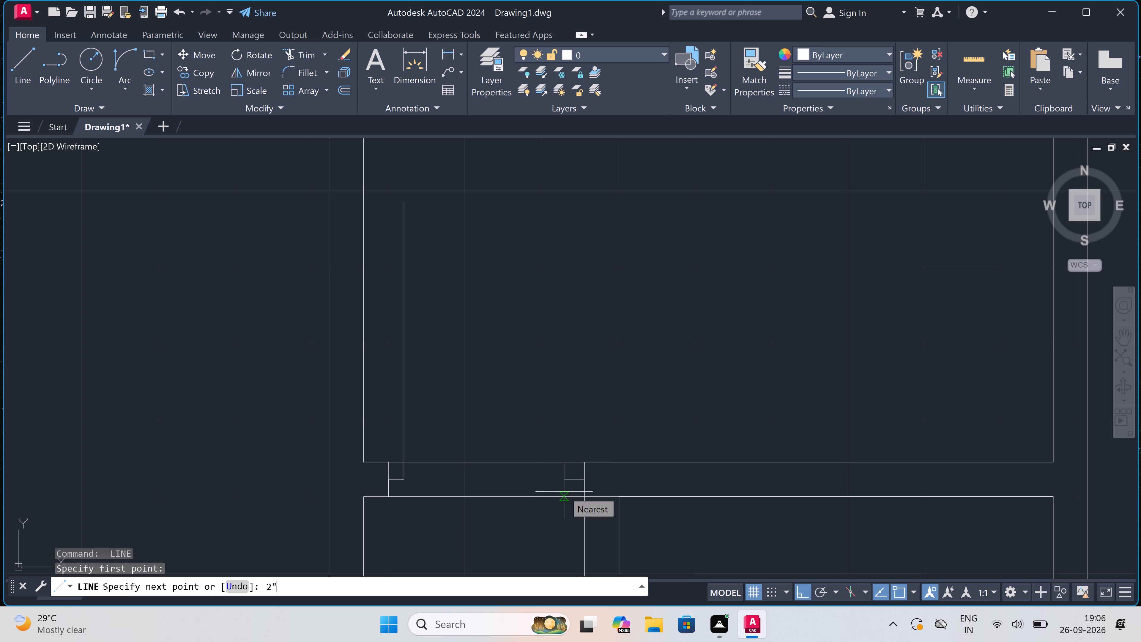
pyautogui.press('space')
pyautogui.press('Escape')
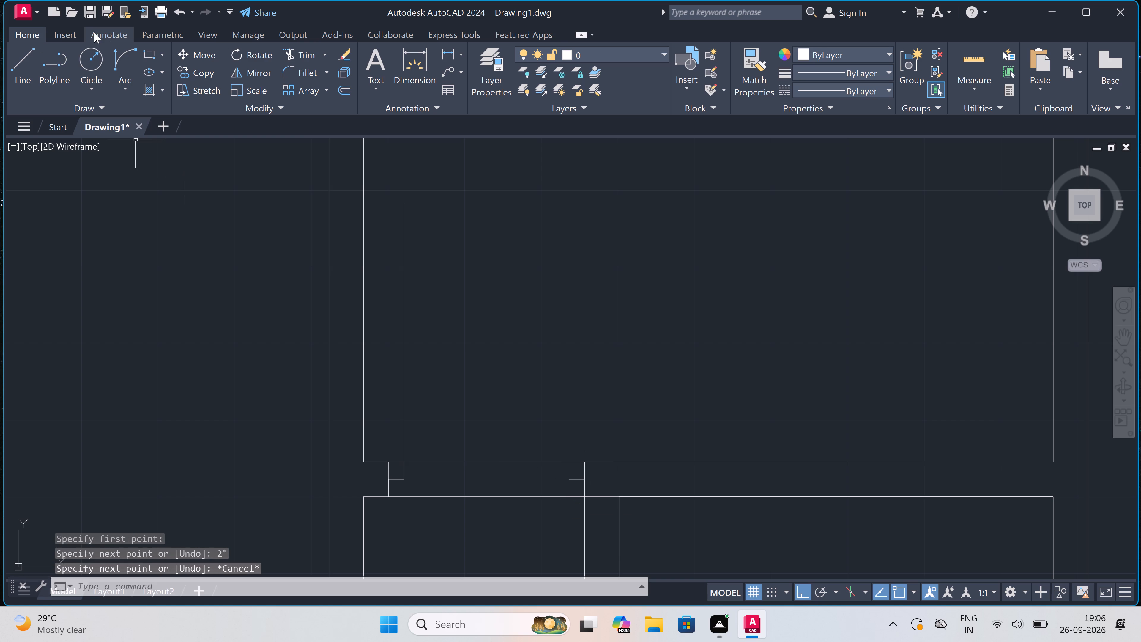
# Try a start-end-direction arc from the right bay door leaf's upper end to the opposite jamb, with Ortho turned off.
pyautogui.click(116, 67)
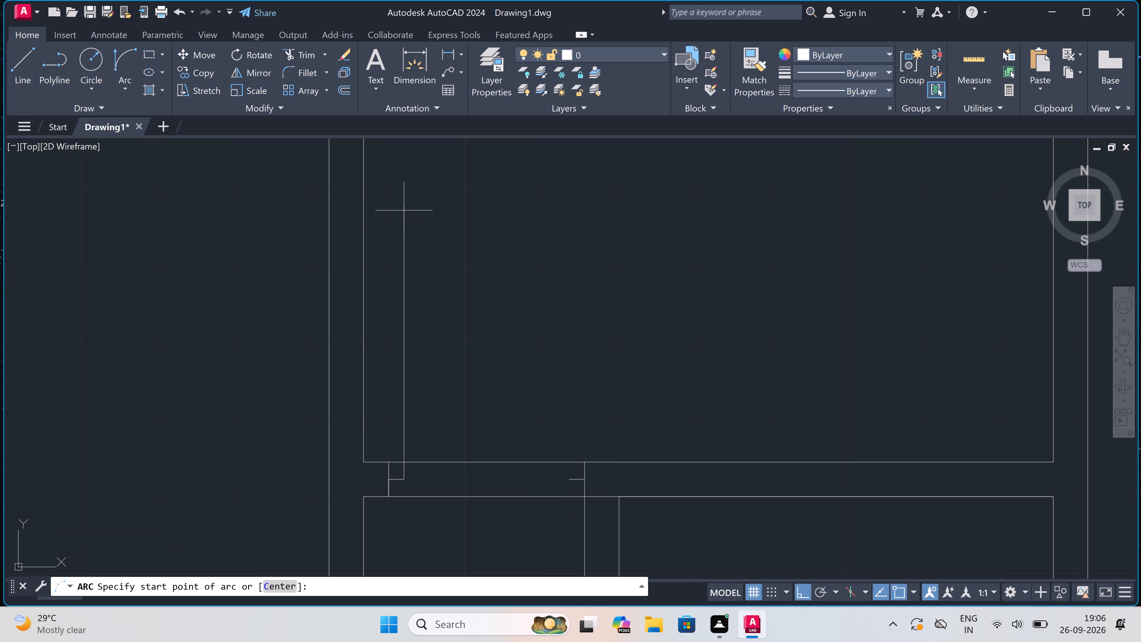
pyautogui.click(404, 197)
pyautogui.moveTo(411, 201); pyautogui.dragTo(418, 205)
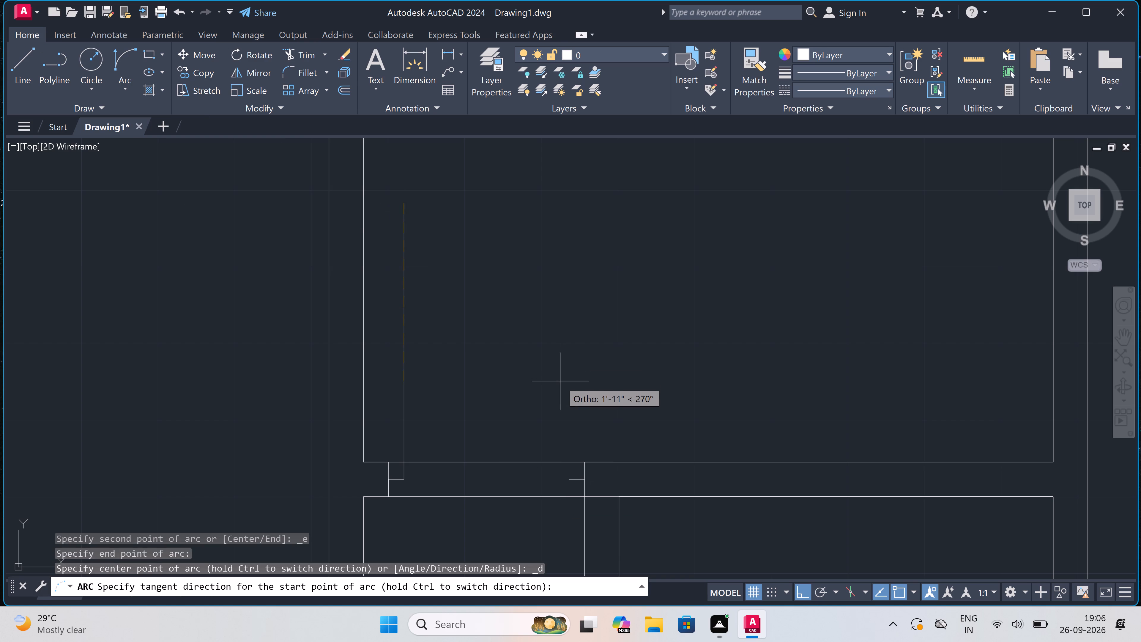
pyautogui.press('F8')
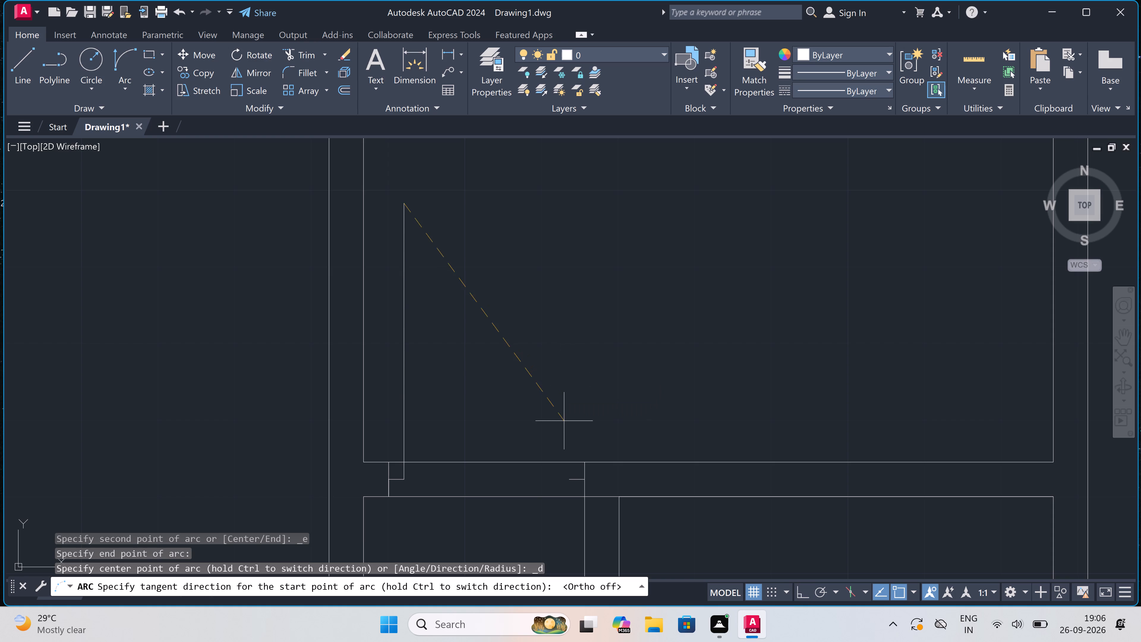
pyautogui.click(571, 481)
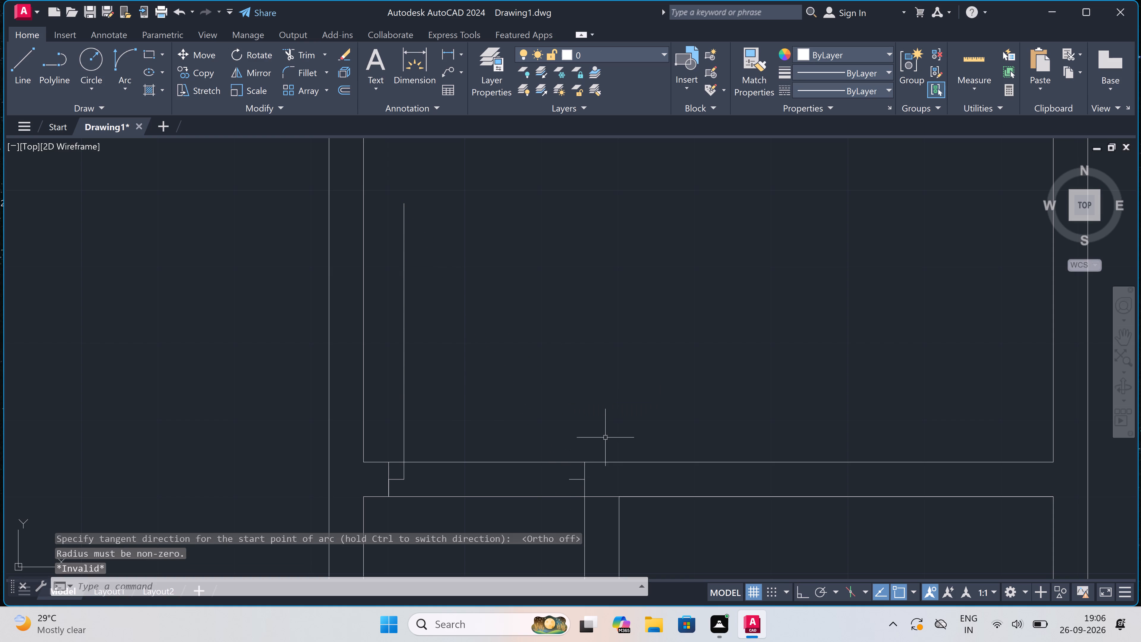
# Draw a three-point swing arc from the door leaf's upper end through the opposite jamb's 2" line end, finishing below the cross wall.
pyautogui.press('space')
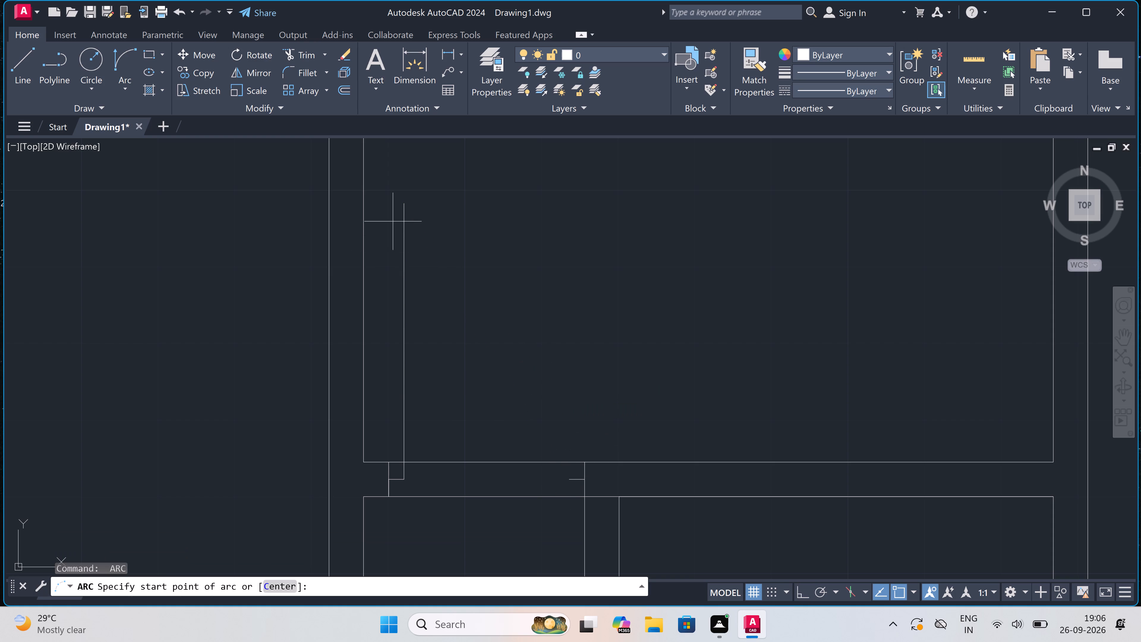
pyautogui.click(409, 203)
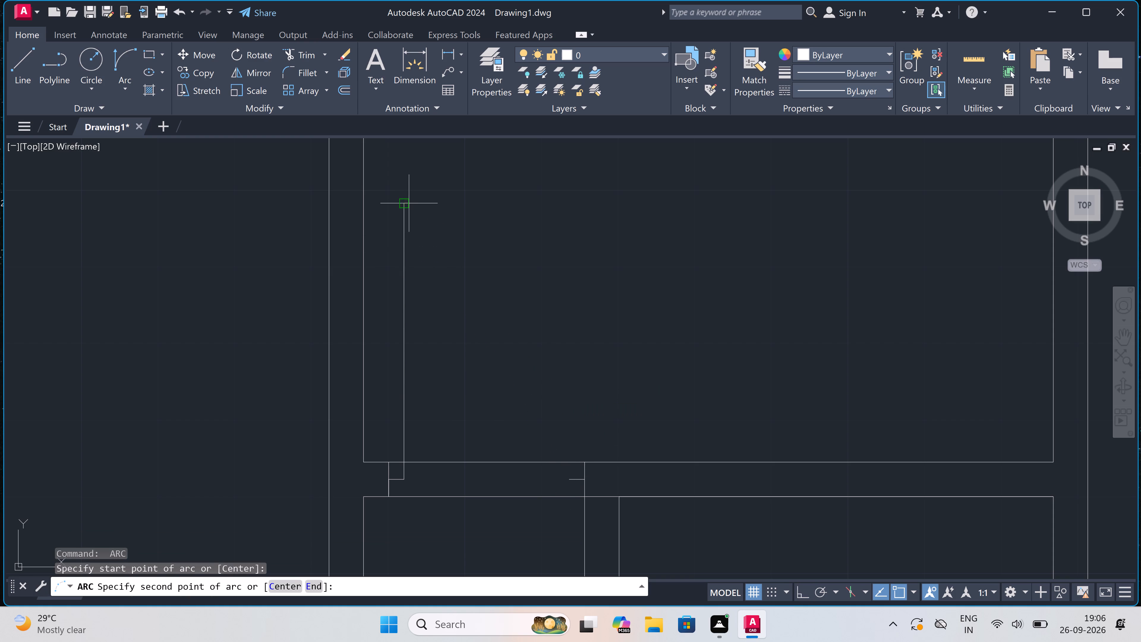
pyautogui.click(568, 476)
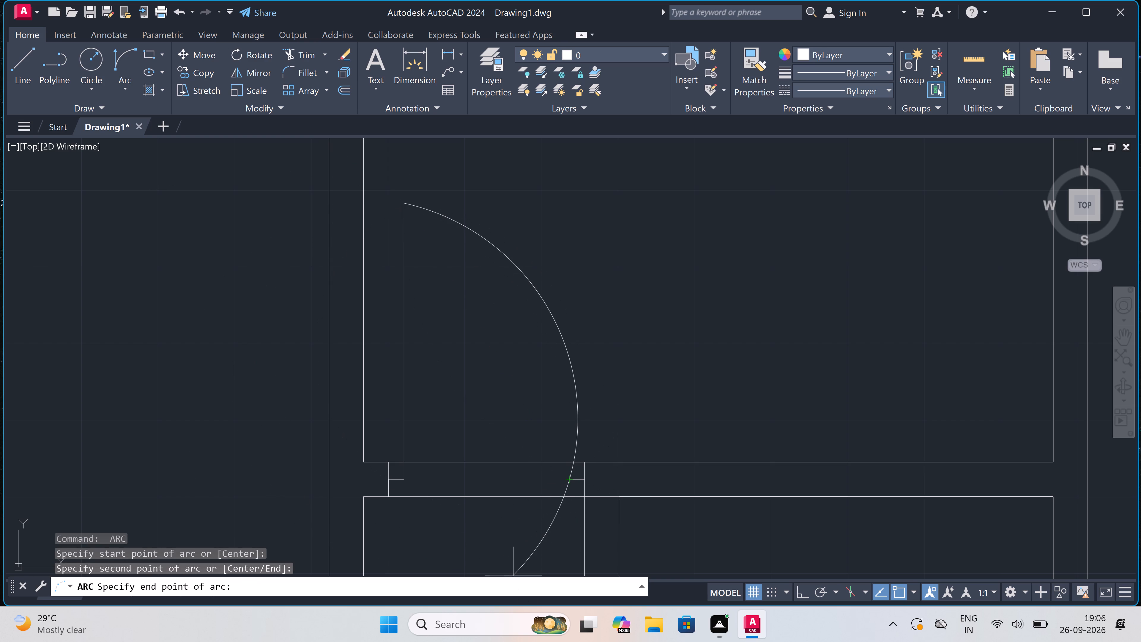
pyautogui.scroll(-3, 493, 487)
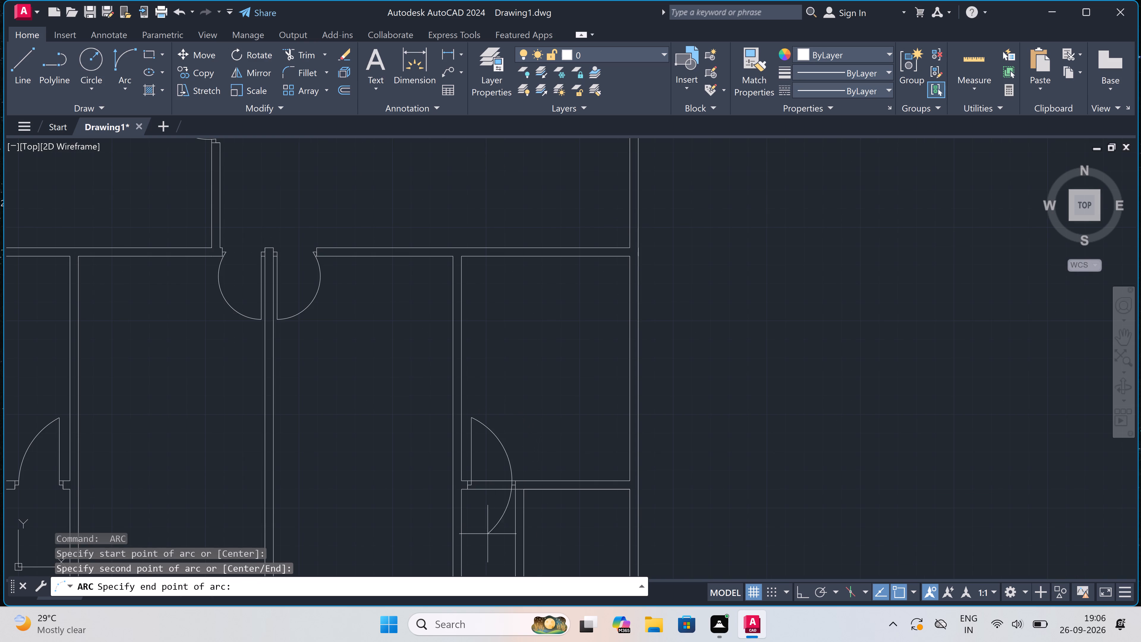
pyautogui.scroll(2, 488, 545)
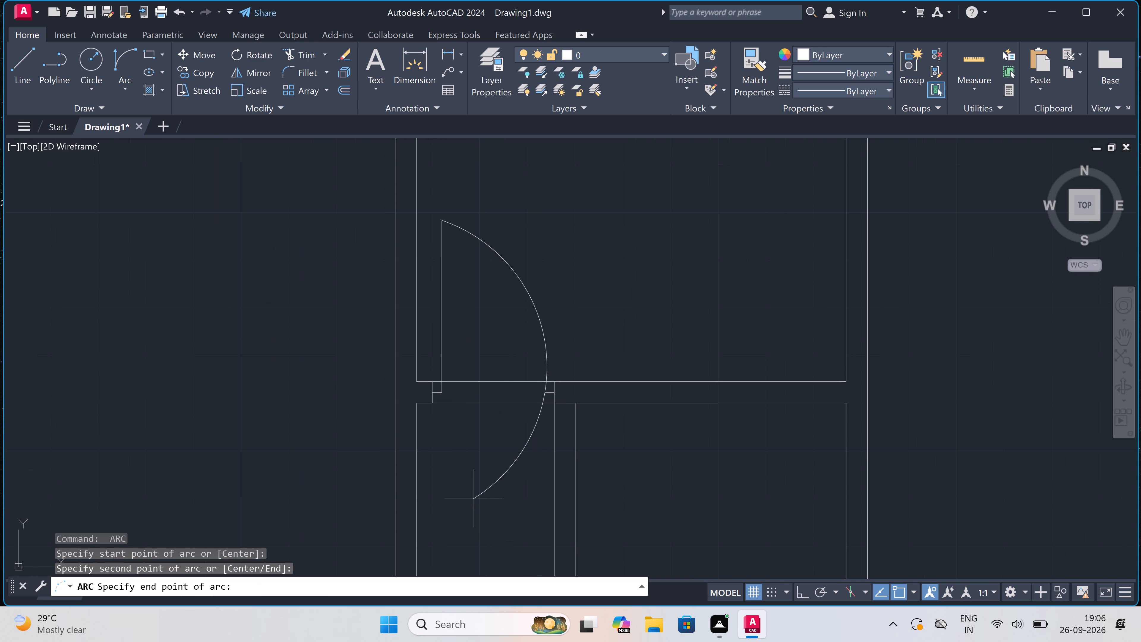
pyautogui.click(464, 465)
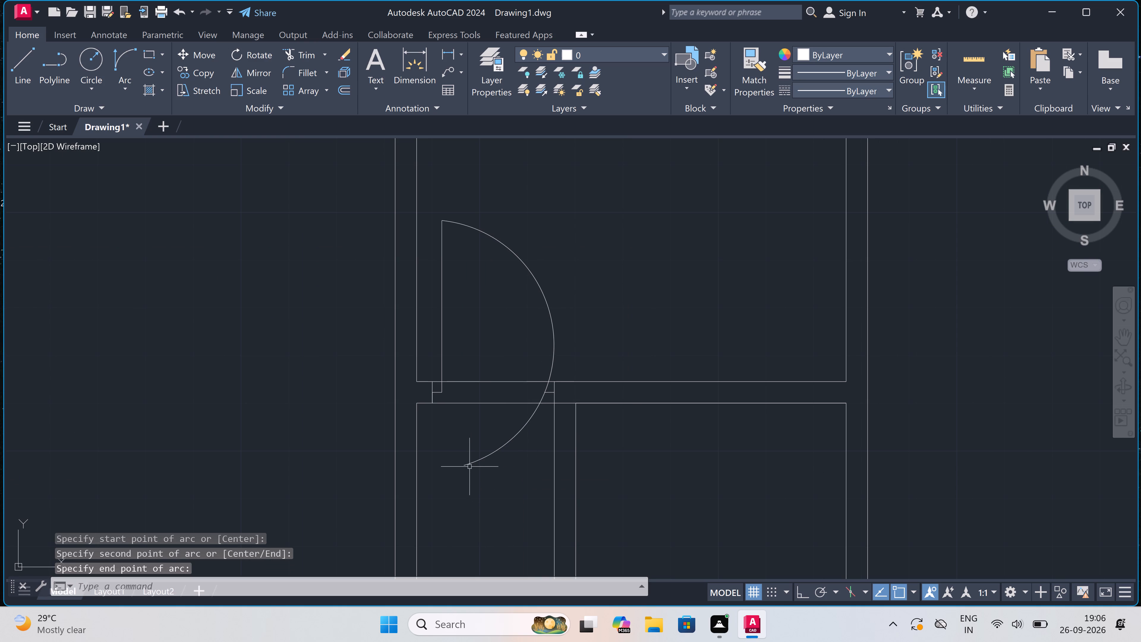
# Trim the cross wall lines across the right bay's door opening and cut the swing arc back to the jamb's 2" line.
pyautogui.write('tr')
pyautogui.press('space')
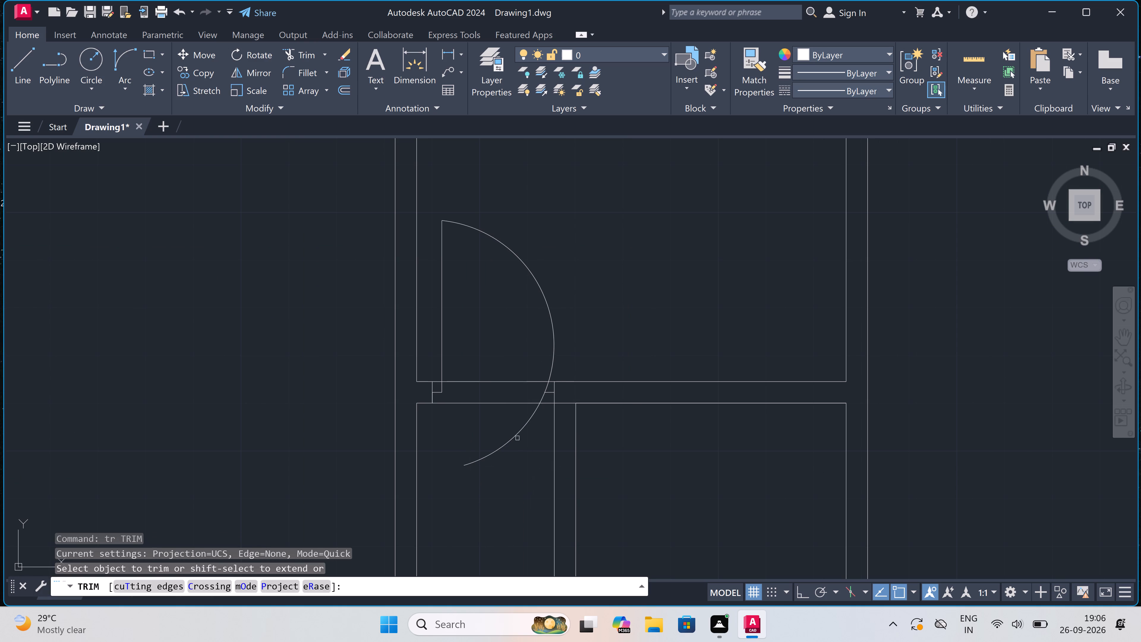
pyautogui.click(517, 438)
pyautogui.moveTo(522, 357); pyautogui.dragTo(522, 361)
pyautogui.doubleClick(519, 439)
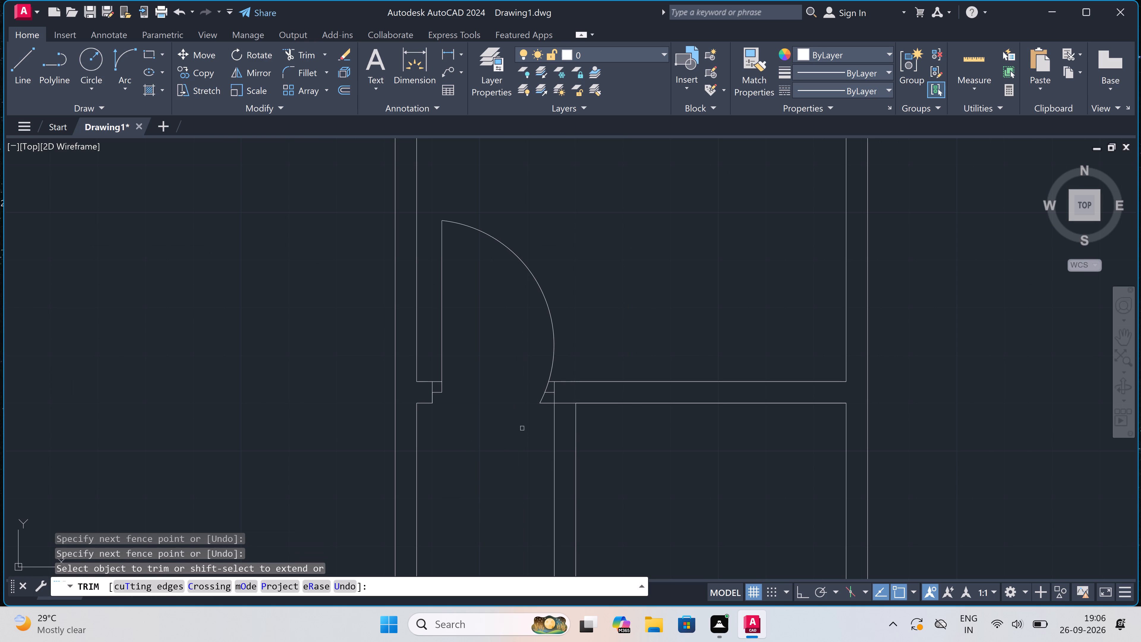
pyautogui.scroll(3, 527, 415)
pyautogui.moveTo(605, 361); pyautogui.dragTo(604, 365)
pyautogui.click(583, 386)
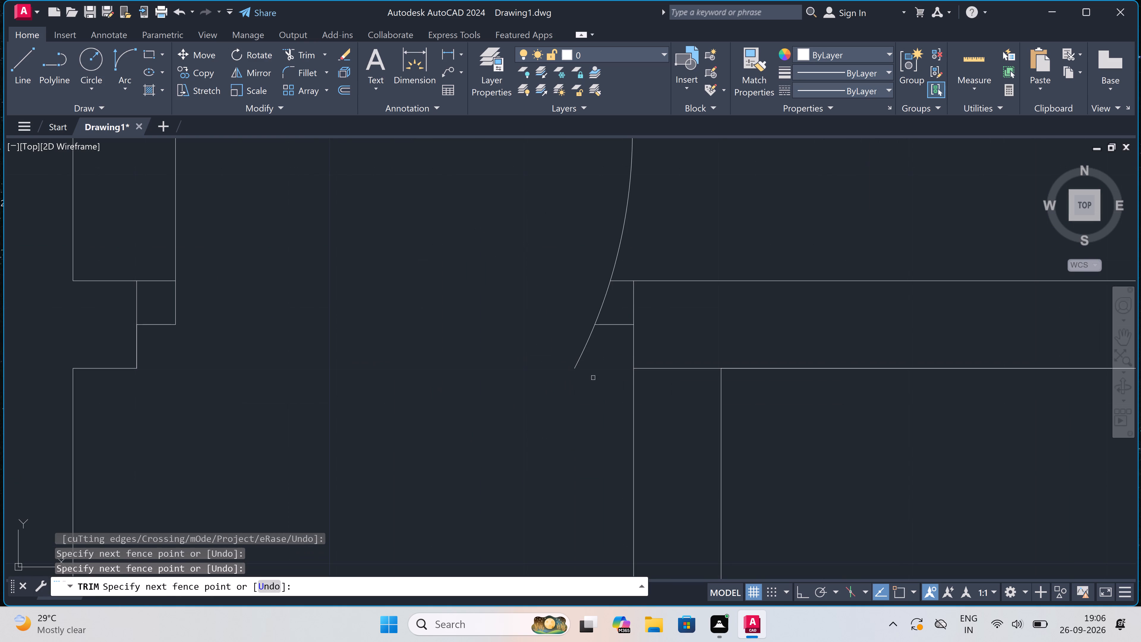
pyautogui.click(596, 357)
pyautogui.click(564, 350)
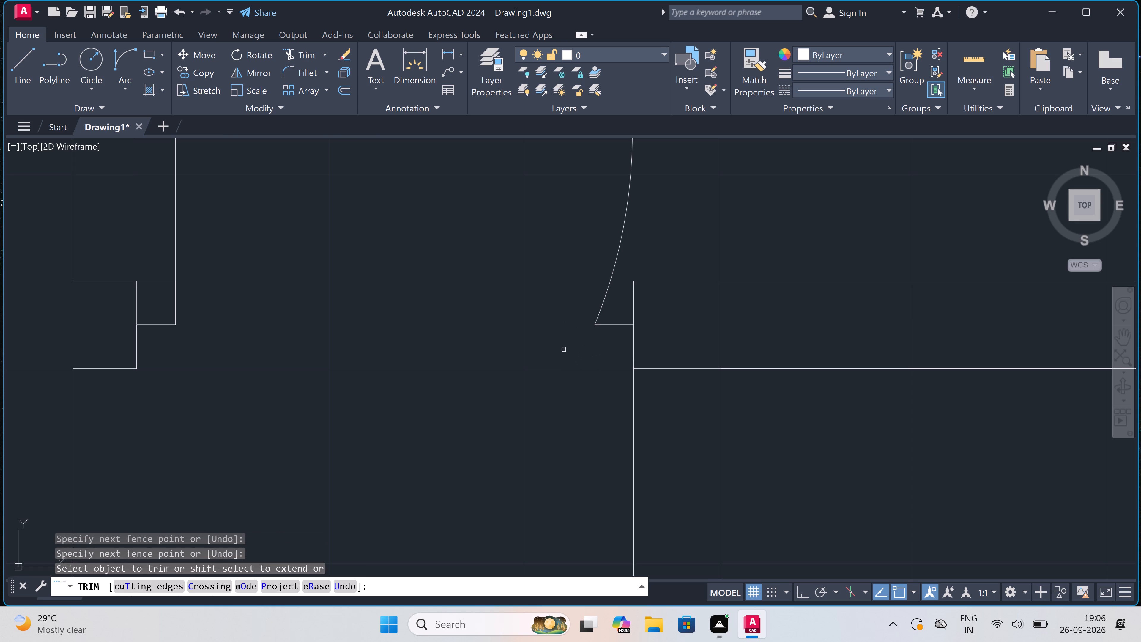
pyautogui.press('Escape')
# Trim the upper cross wall's lower line between the two faces of the right bay's vertical partition.
pyautogui.scroll(-6, 564, 350)
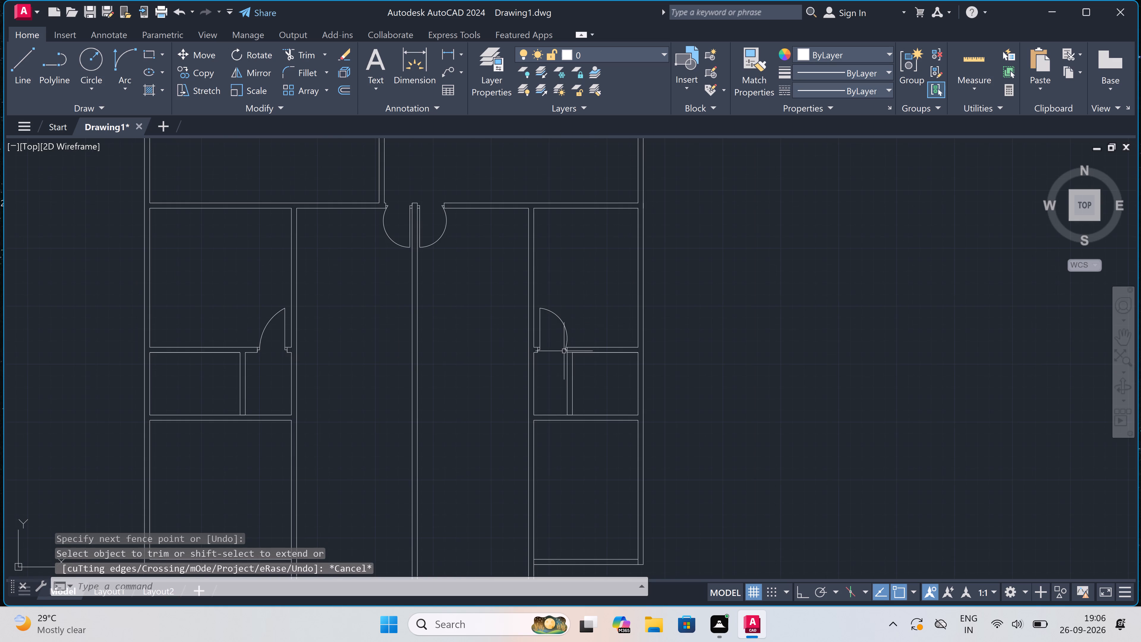
pyautogui.scroll(4, 571, 355)
pyautogui.press('space')
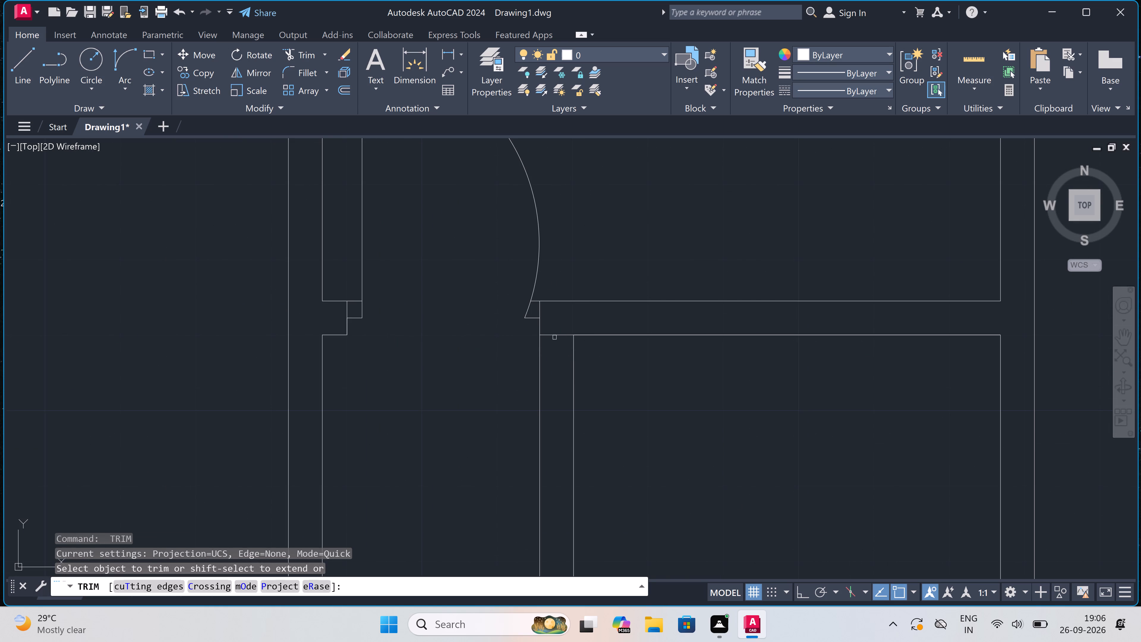
pyautogui.click(554, 336)
pyautogui.scroll(-5, 556, 338)
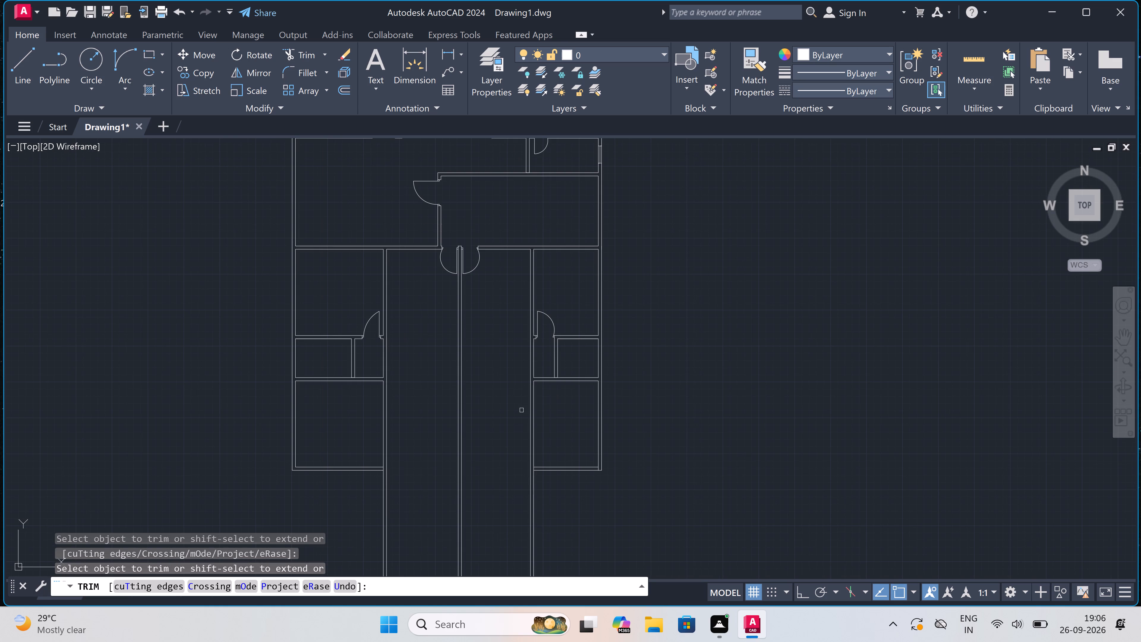
pyautogui.press('Escape')
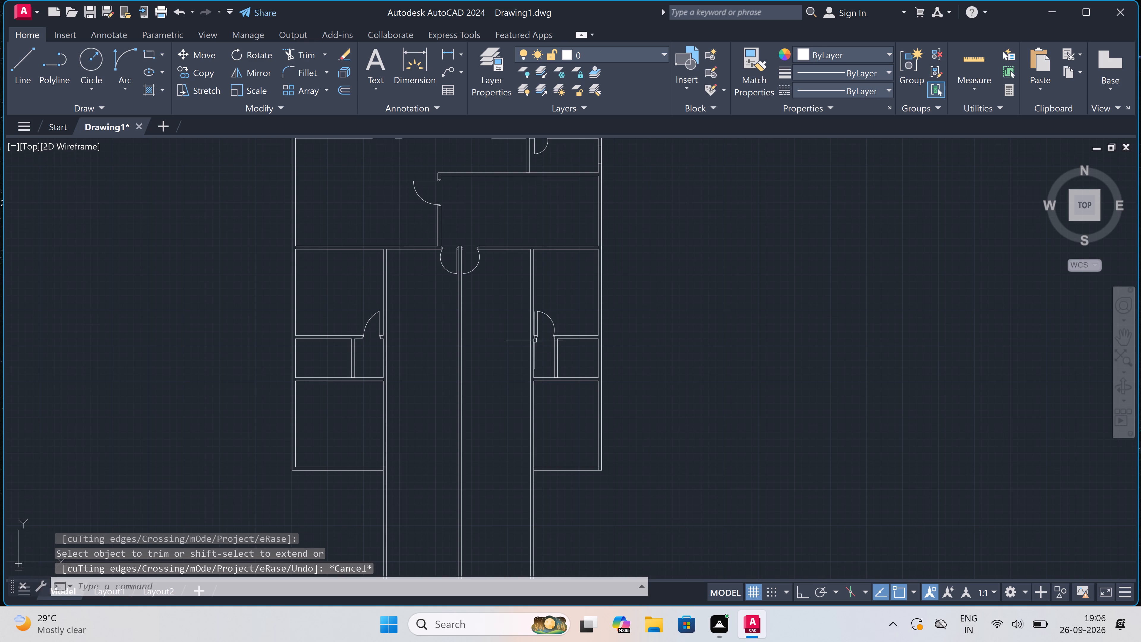
# Extend the upper cross wall's short lower line beside the hinge jamb to the far face of the right bay's inner side wall.
pyautogui.scroll(3, 541, 318)
pyautogui.press('e')
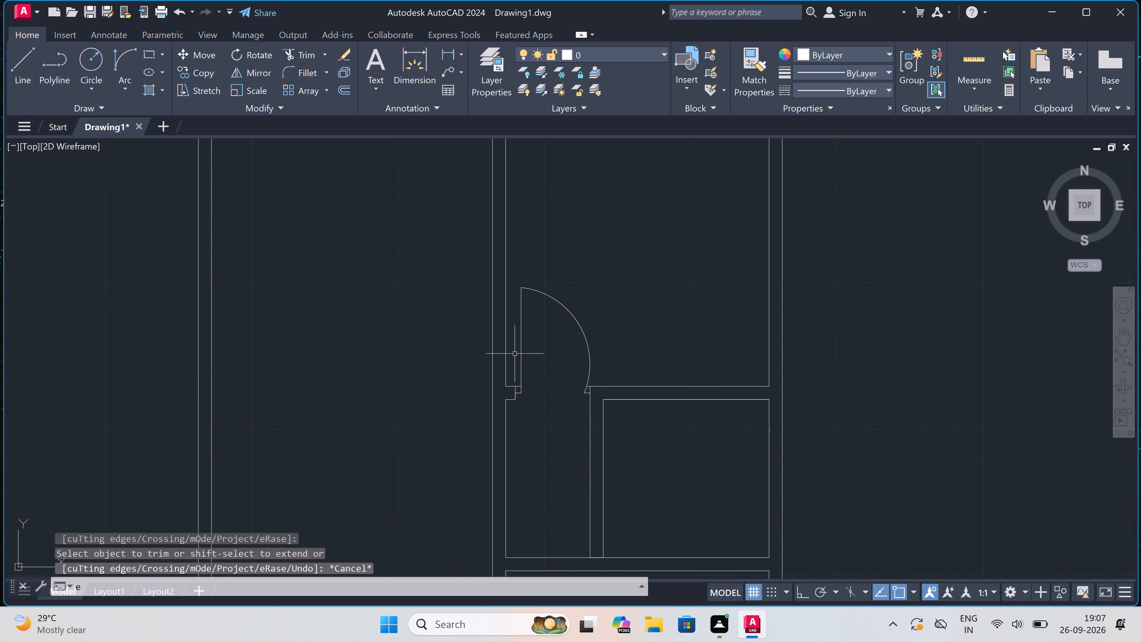
pyautogui.press('x')
pyautogui.press('space')
pyautogui.scroll(1, 484, 406)
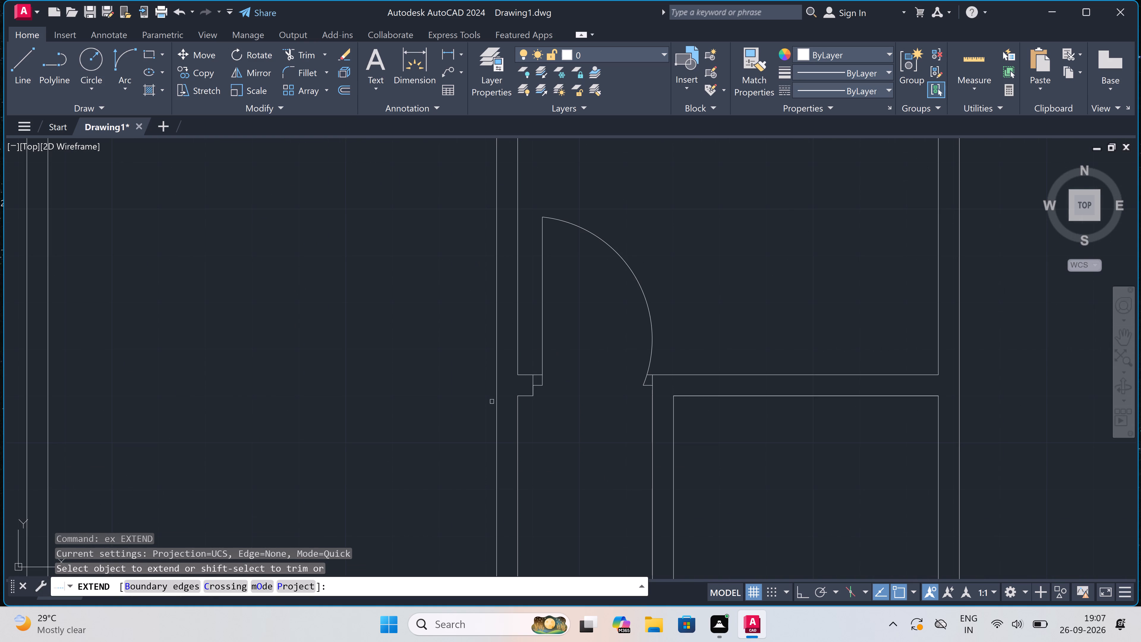
pyautogui.scroll(2, 527, 392)
pyautogui.moveTo(527, 387); pyautogui.dragTo(527, 394)
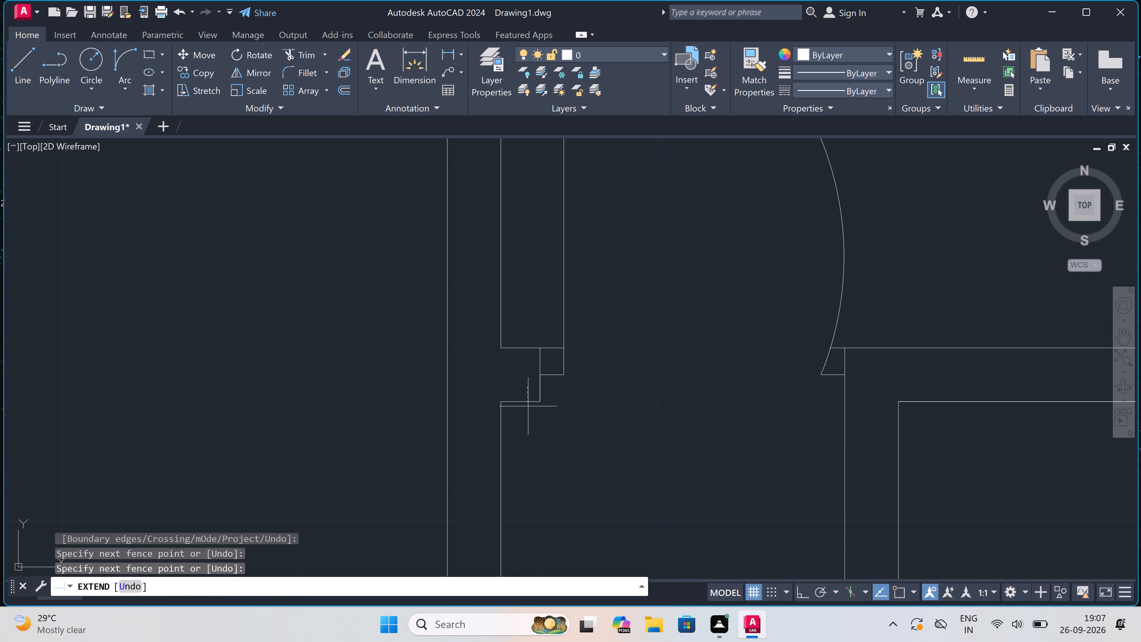
pyautogui.click(533, 447)
pyautogui.click(527, 432)
pyautogui.click(507, 387)
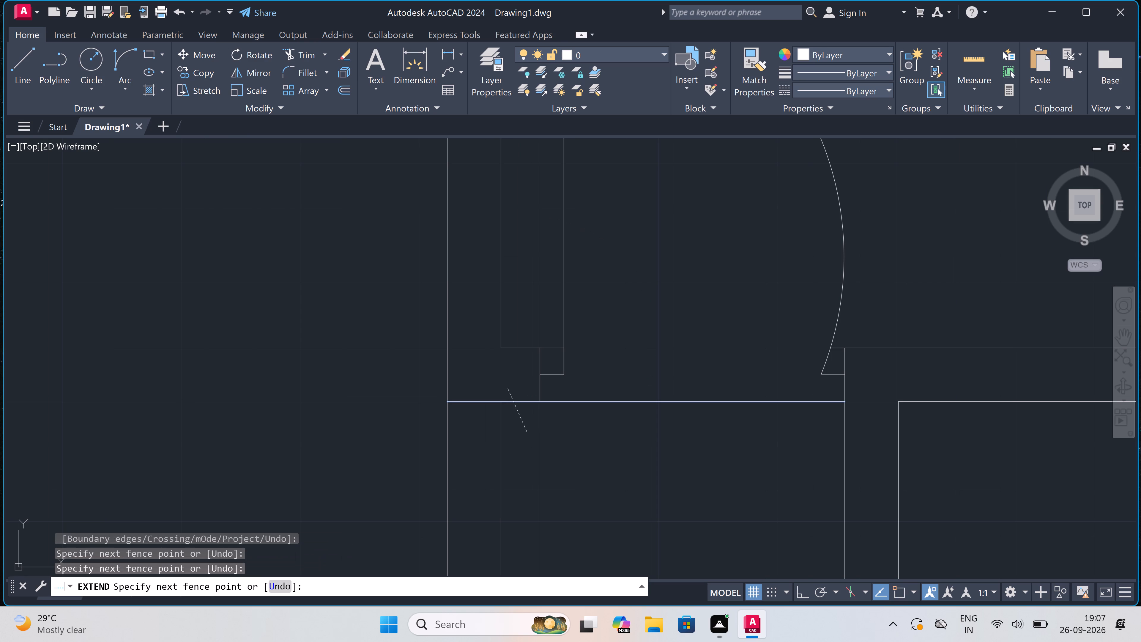
pyautogui.press('Escape')
# Trim the extended lower wall line where it crosses the right bay's door opening.
pyautogui.write('tr')
pyautogui.press('space')
pyautogui.click(619, 394)
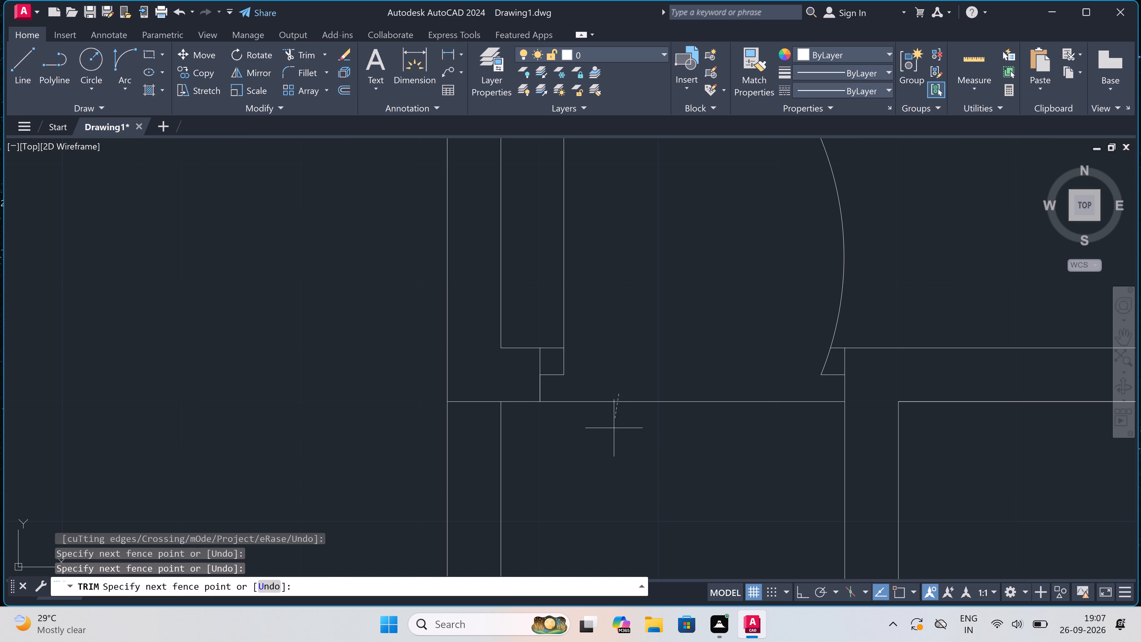
pyautogui.click(613, 432)
pyautogui.scroll(-4, 613, 424)
pyautogui.click(618, 454)
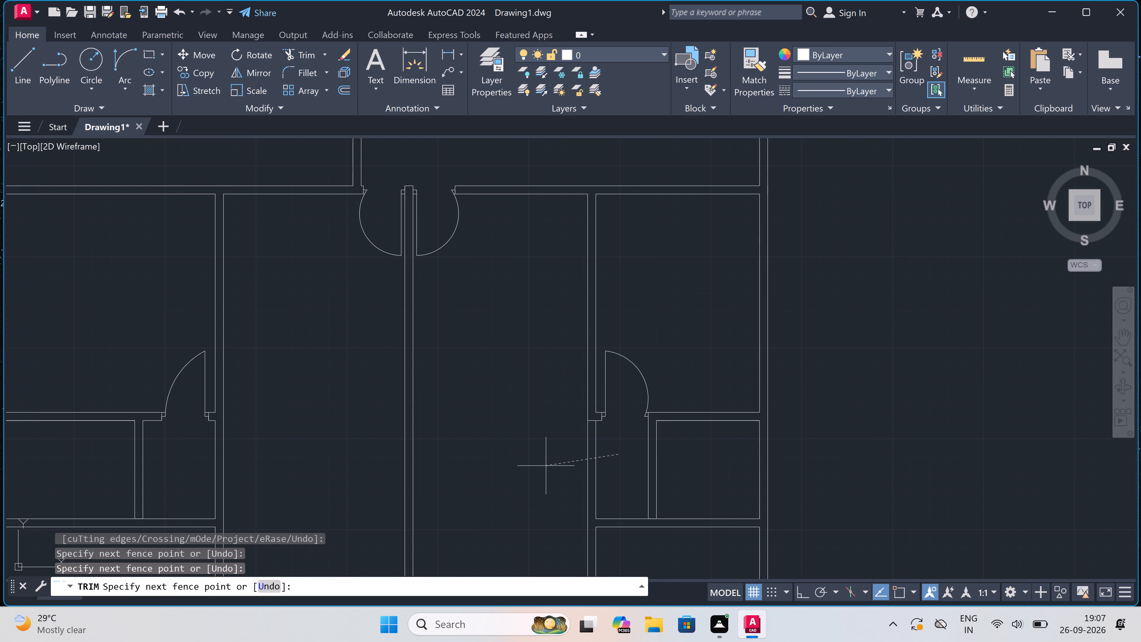
pyautogui.press('Escape')
# Extend the upper line of the cross wall below the right bay's small middle room to the inner side wall's far face.
pyautogui.scroll(-3, 638, 432)
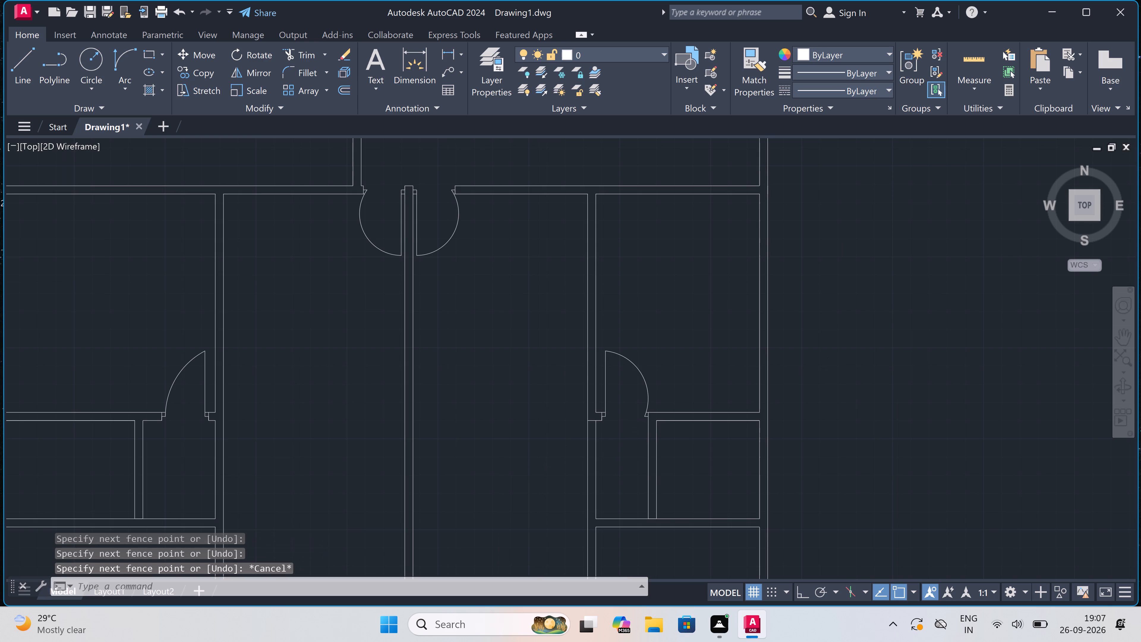
pyautogui.scroll(-1, 638, 432)
pyautogui.scroll(7, 639, 449)
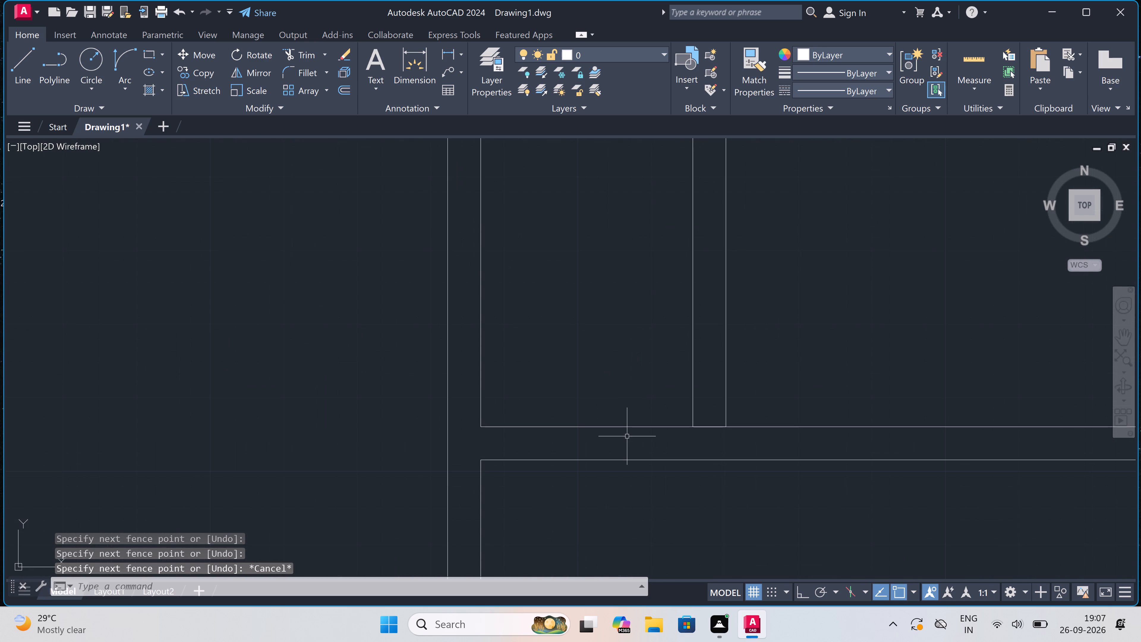
pyautogui.press('e')
pyautogui.press('x')
pyautogui.press('space')
pyautogui.click(538, 428)
pyautogui.scroll(-4, 538, 427)
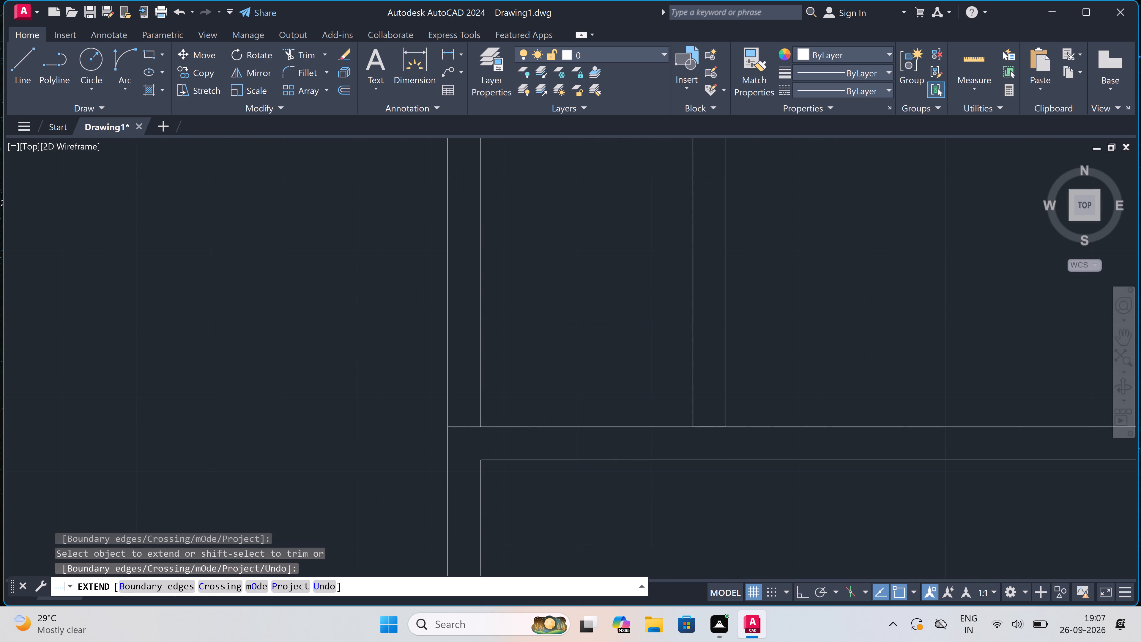
# Extend the left bay's lower cross wall upper line and the upper cross wall's short lower line beside the hinge jamb to the inner side wall's far face.
pyautogui.scroll(2, 233, 420)
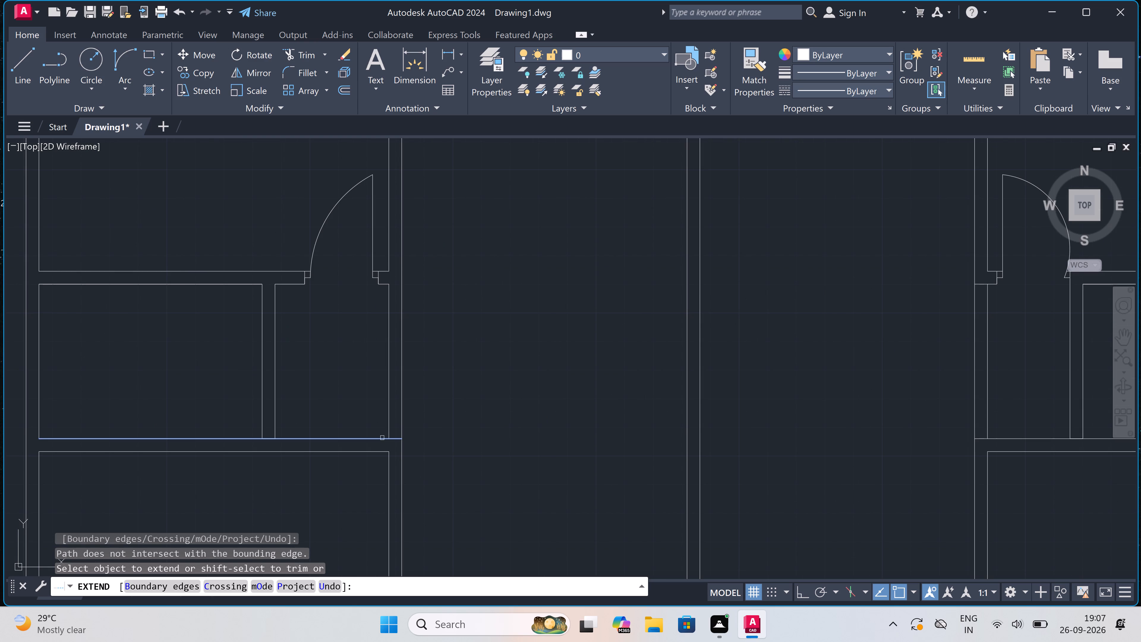
pyautogui.click(379, 440)
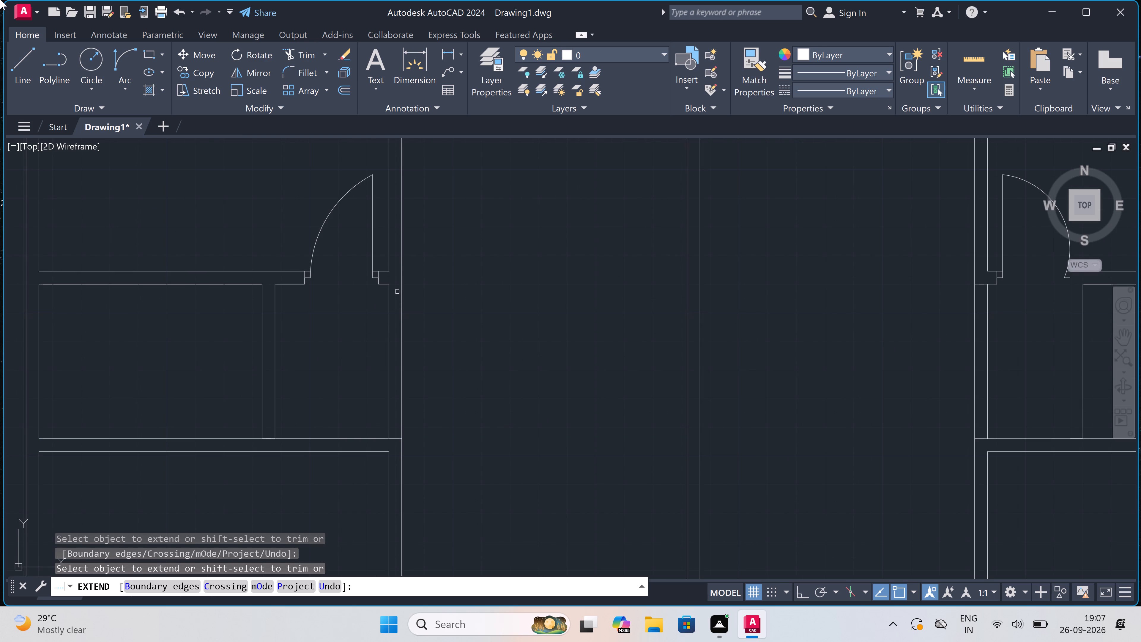
pyautogui.click(383, 285)
pyautogui.scroll(3, 383, 283)
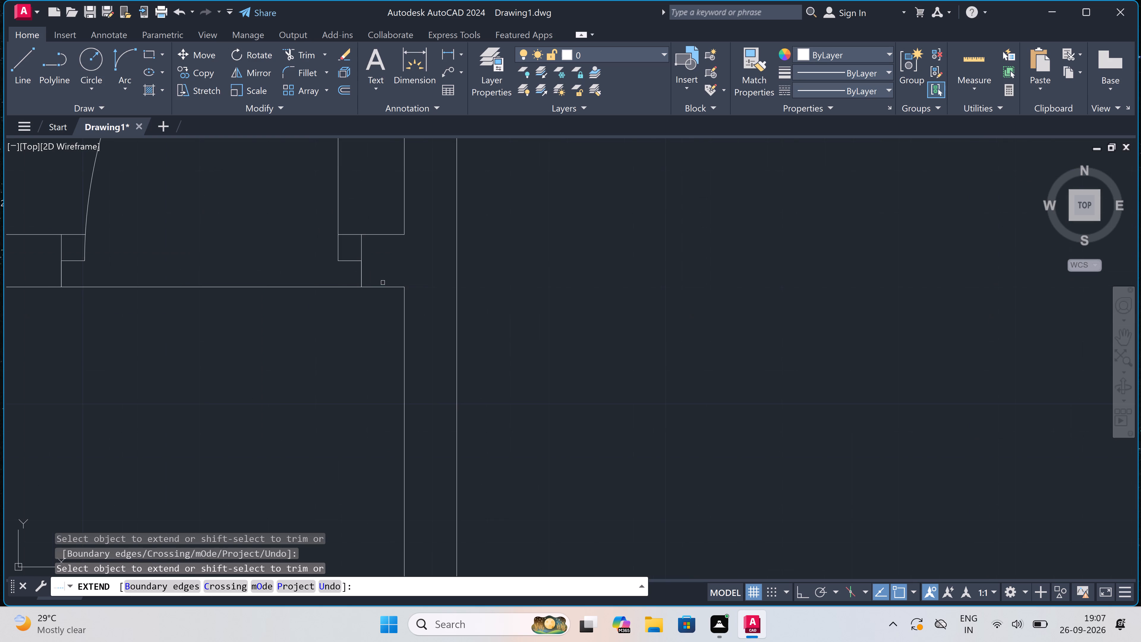
pyautogui.click(383, 285)
pyautogui.press('Escape')
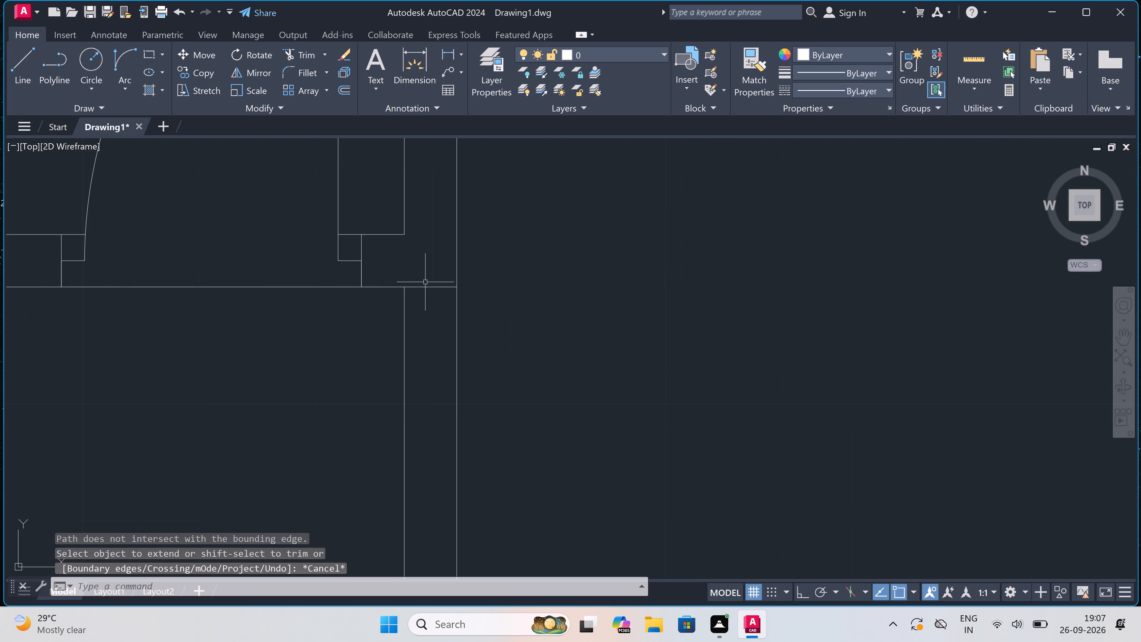
# Trim the upper cross wall's lower line where it crosses the left bay's door opening.
pyautogui.write('tr')
pyautogui.press('space')
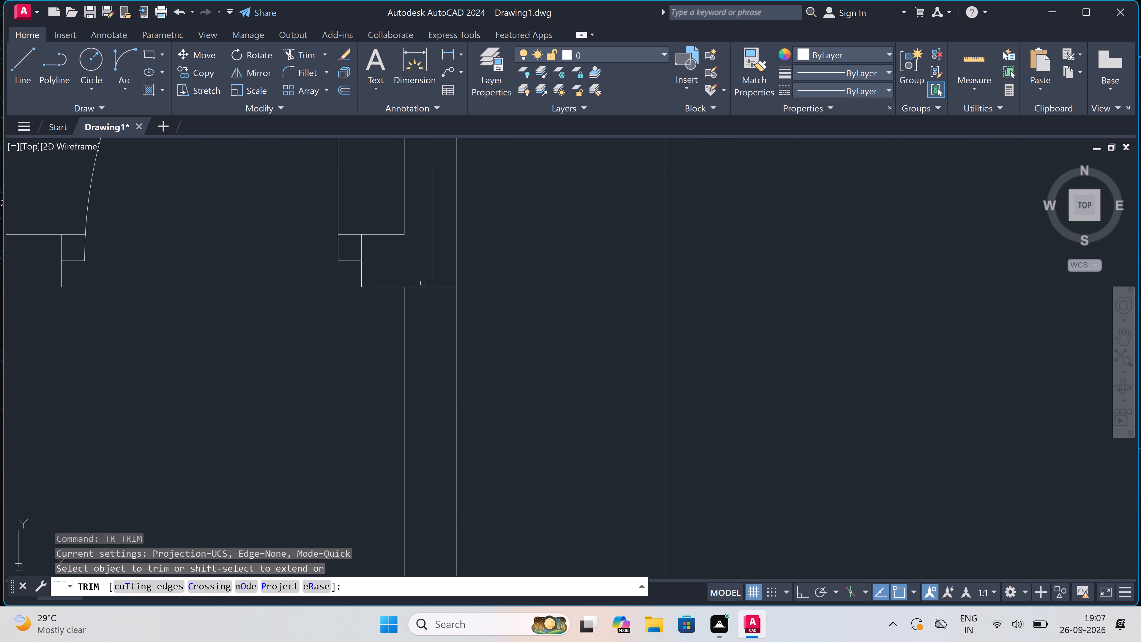
pyautogui.moveTo(317, 274); pyautogui.dragTo(316, 281)
pyautogui.moveTo(311, 346); pyautogui.dragTo(315, 346)
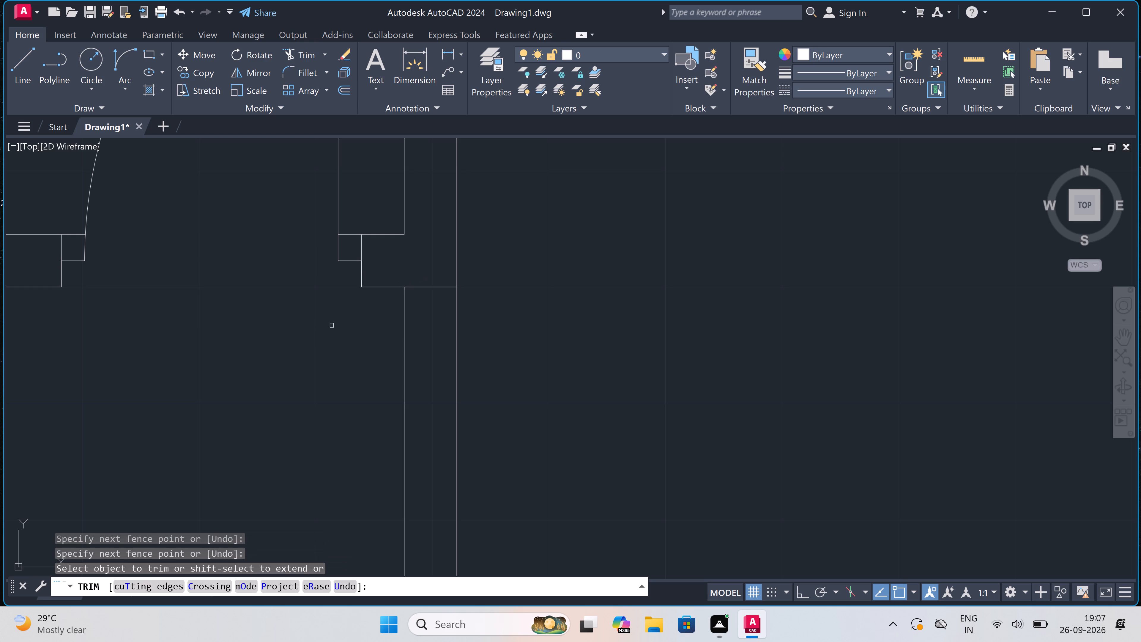
# Trim away both inner side wall faces between the upper and lower cross walls in the left and right bays.
pyautogui.scroll(-4, 339, 321)
pyautogui.click(333, 349)
pyautogui.click(406, 340)
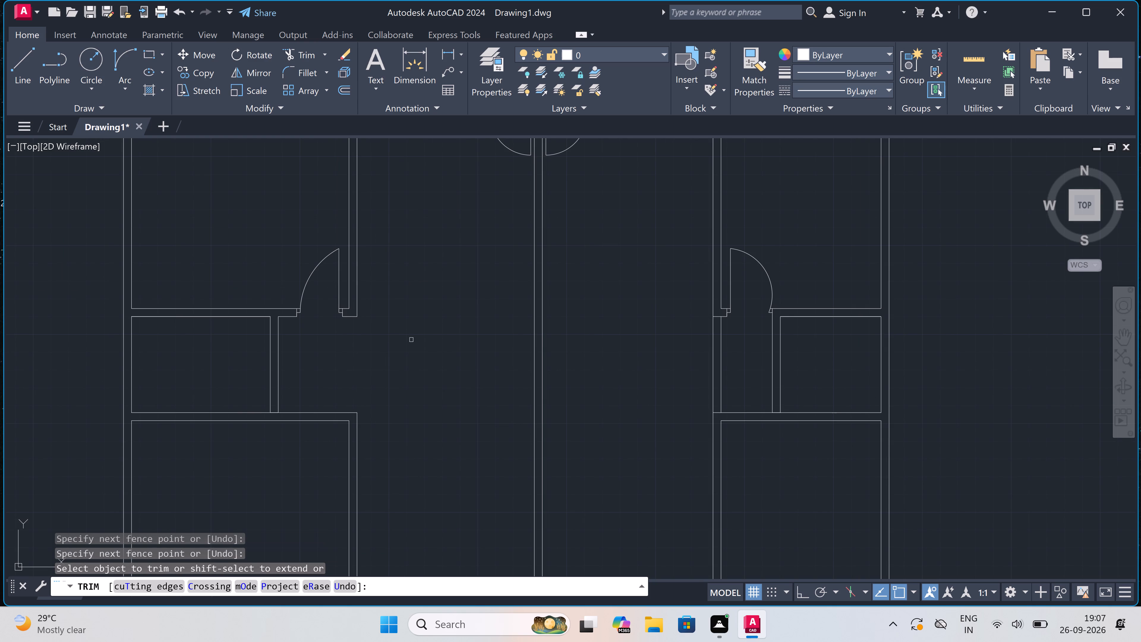
pyautogui.click(735, 350)
pyautogui.click(658, 351)
pyautogui.scroll(-3, 572, 346)
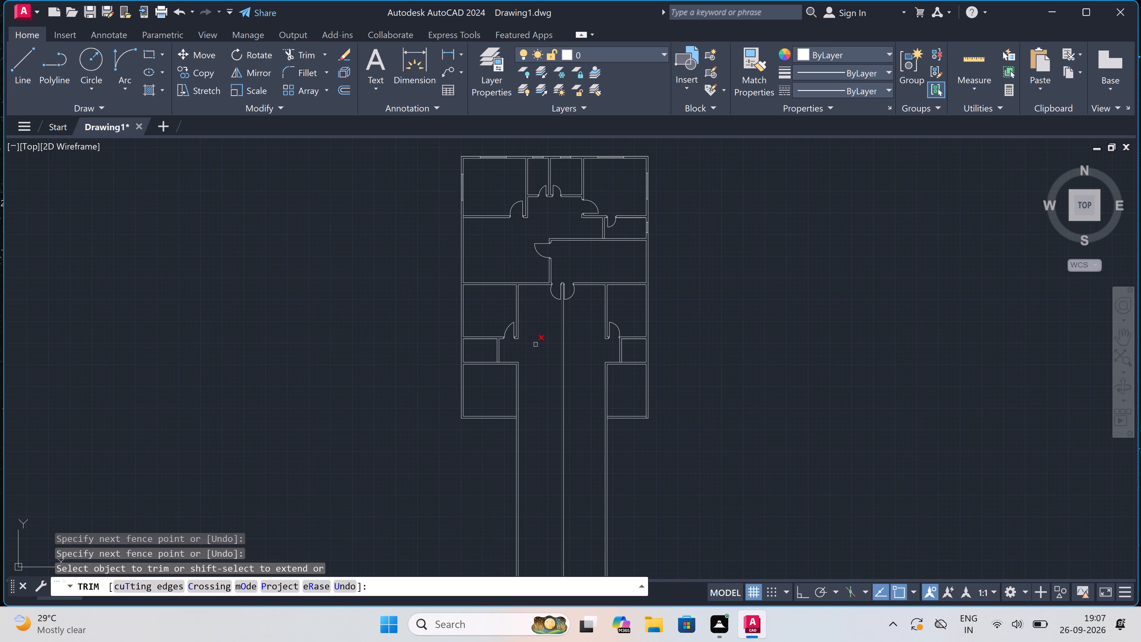
pyautogui.press('Escape')
# In the left bay's small room partition, draw a jamb line near its lower end, a 2" stop upward from its midpoint and a 2' door leaf into the room.
pyautogui.scroll(2, 486, 352)
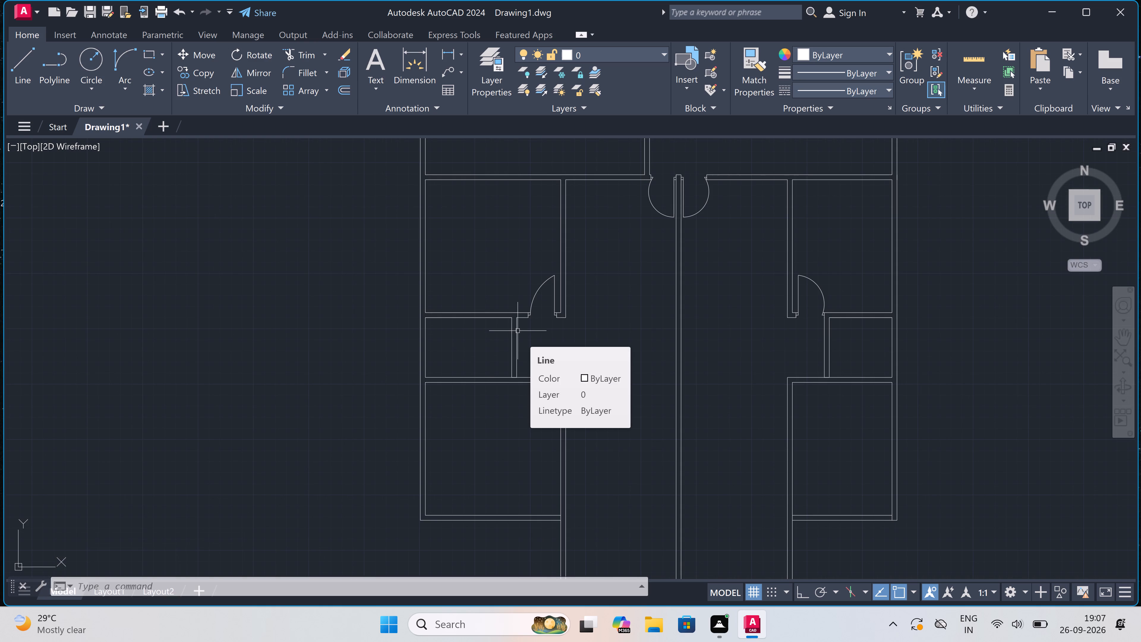
pyautogui.scroll(3, 514, 360)
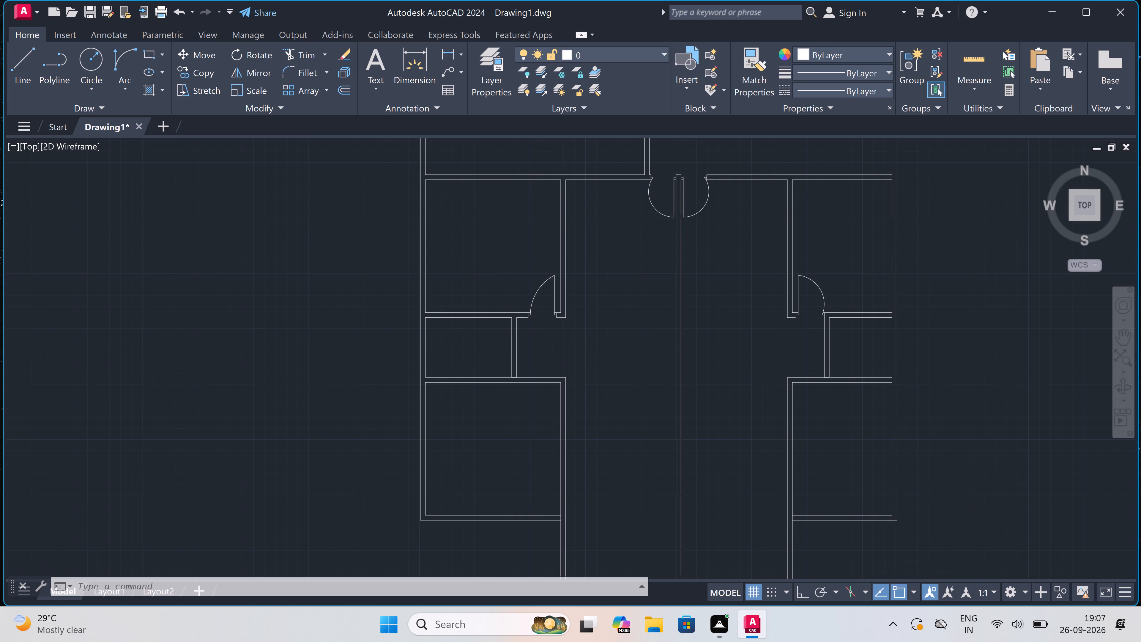
pyautogui.press('l')
pyautogui.press('space')
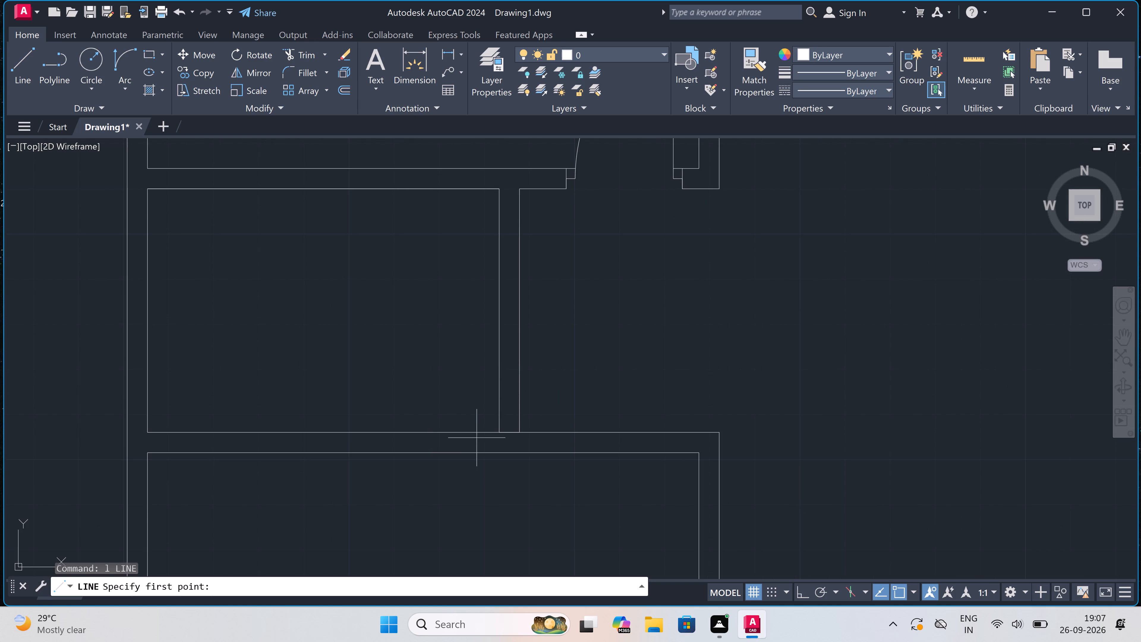
pyautogui.scroll(1, 492, 391)
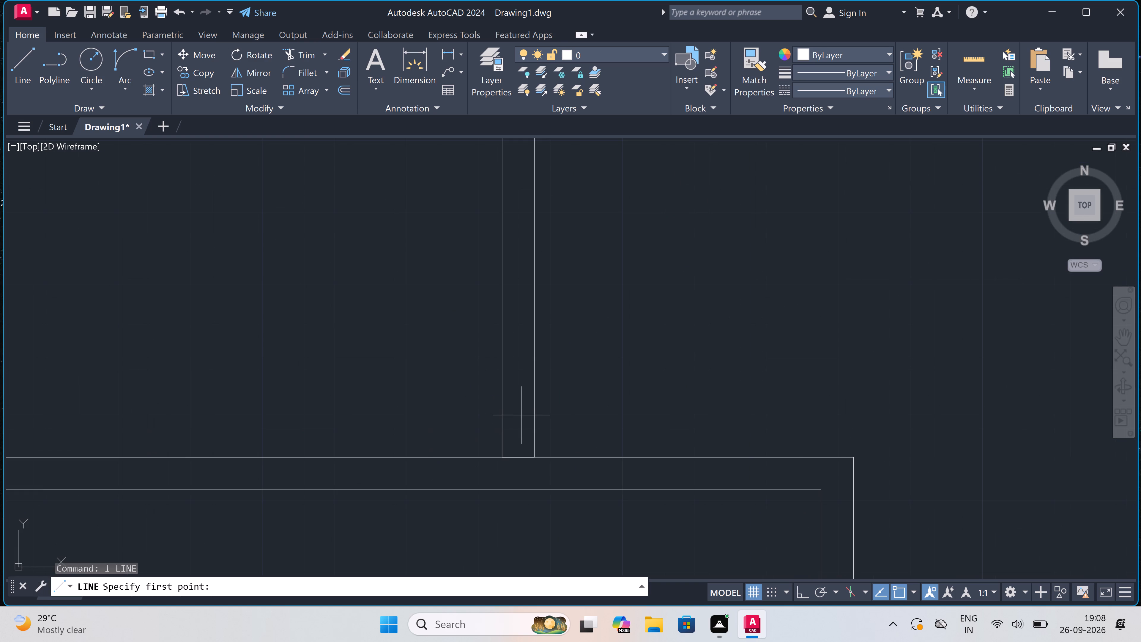
pyautogui.click(528, 418)
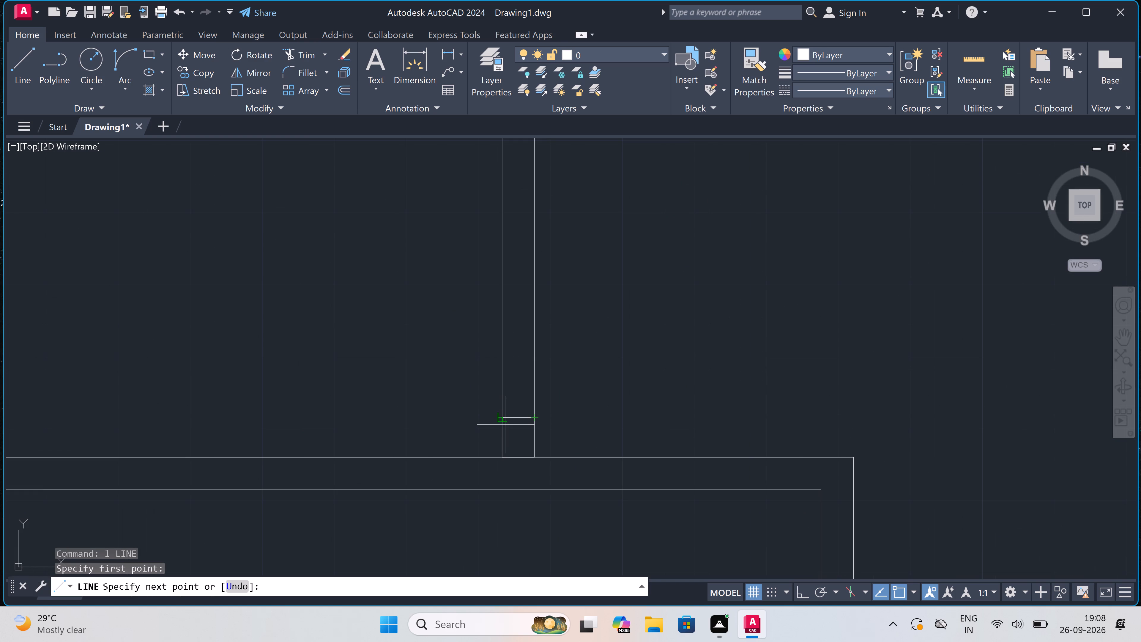
pyautogui.press('F8')
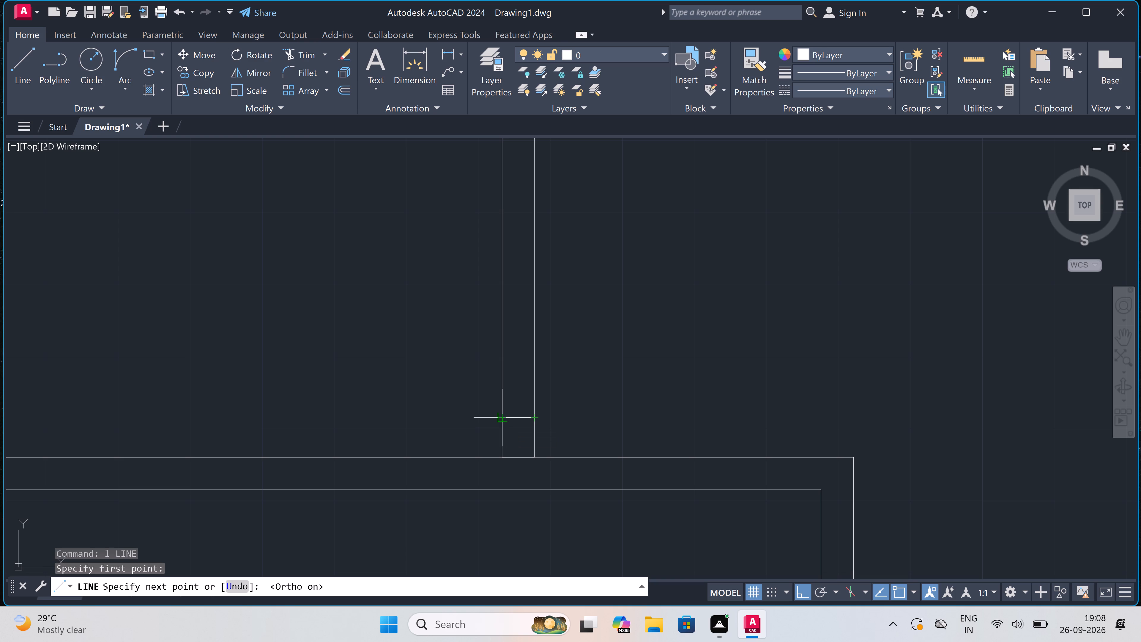
pyautogui.click(502, 417)
pyautogui.click(520, 416)
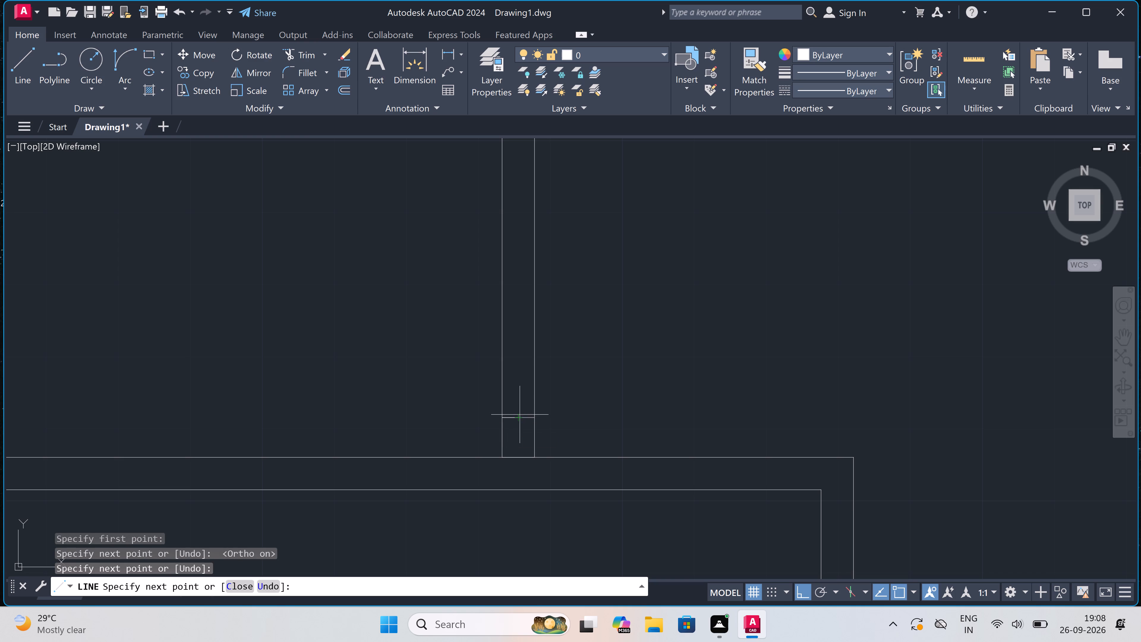
pyautogui.write('2"')
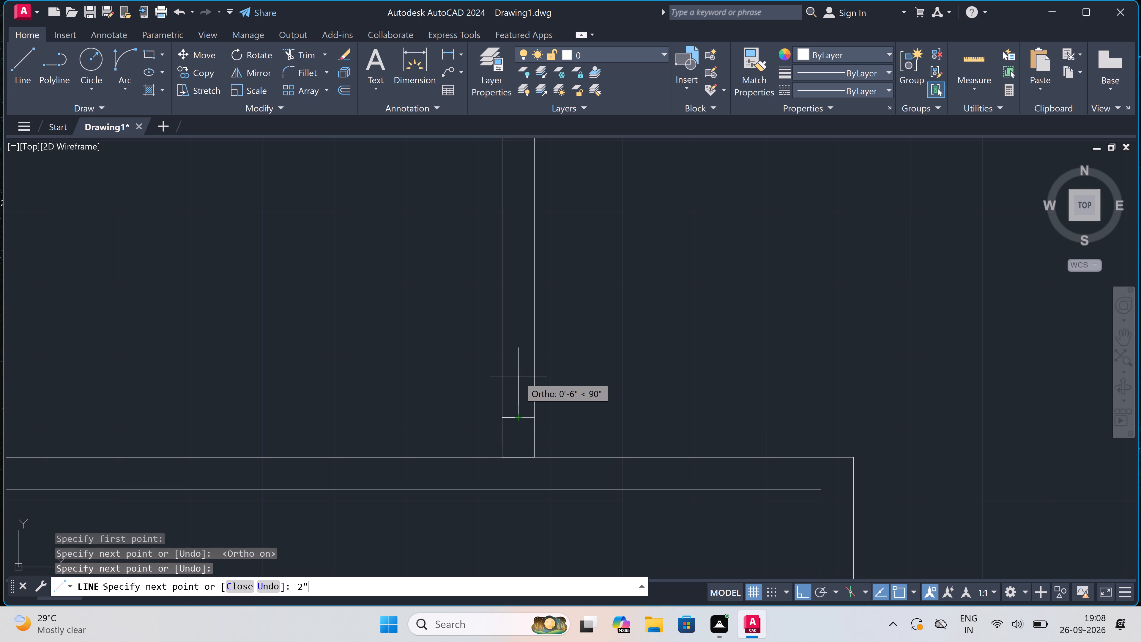
pyautogui.press('space')
pyautogui.write("2'")
pyautogui.press('space')
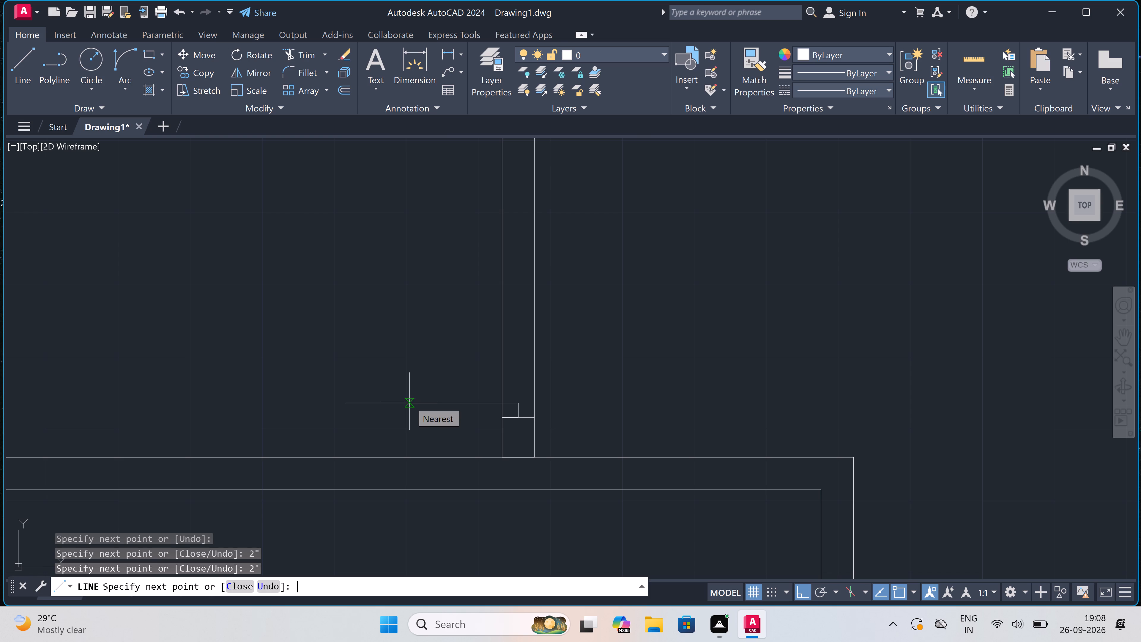
pyautogui.press('Escape')
# Draw the opposite jamb line across the left small room's partition above the door leaf, with a 2" stop downward from its midpoint.
pyautogui.press('space')
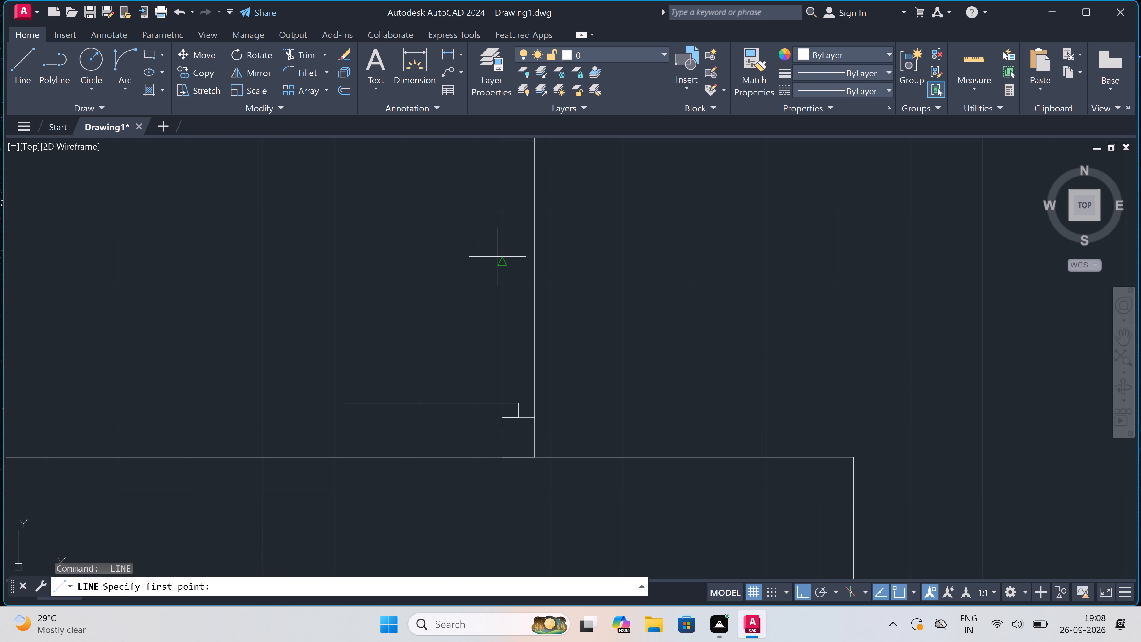
pyautogui.click(502, 263)
pyautogui.moveTo(531, 268); pyautogui.dragTo(532, 270)
pyautogui.click(520, 264)
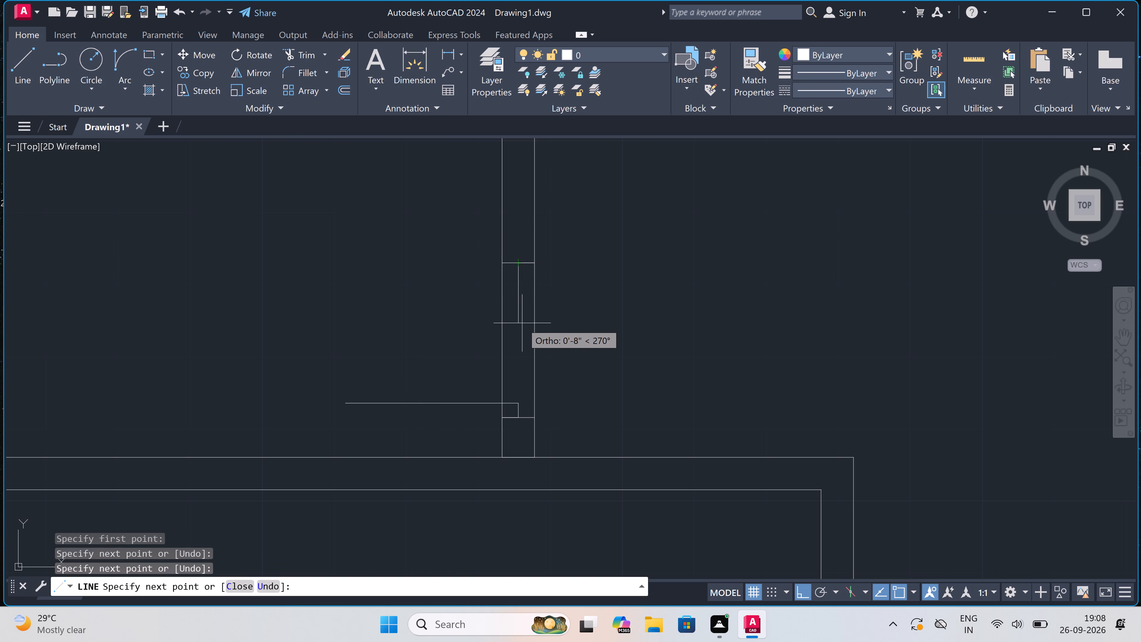
pyautogui.write('2"')
pyautogui.press('space')
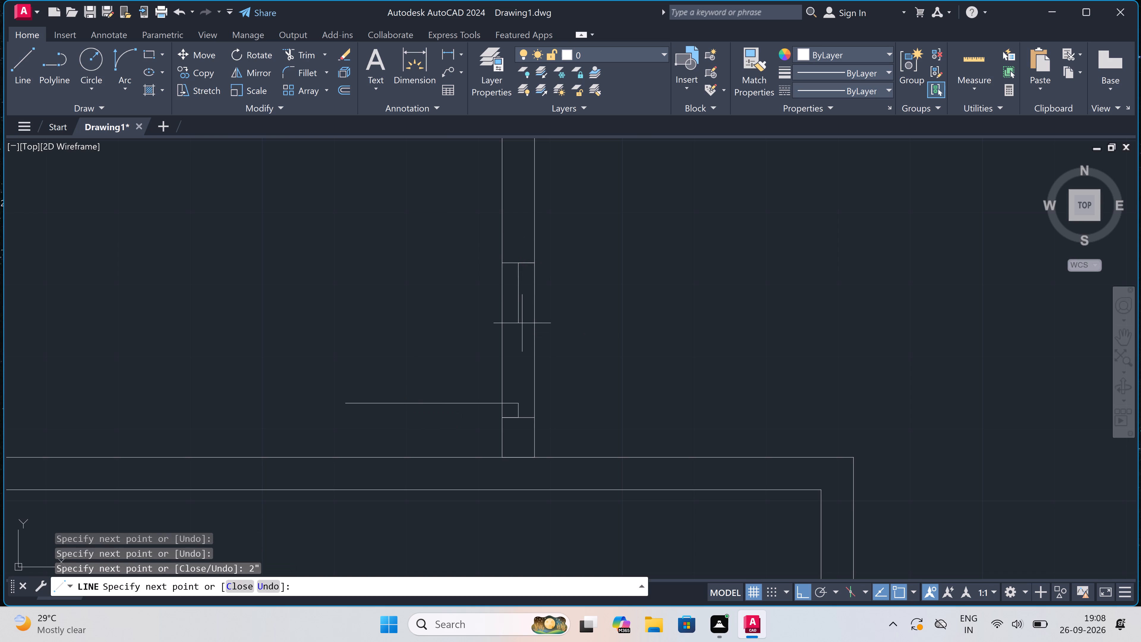
pyautogui.press('Escape')
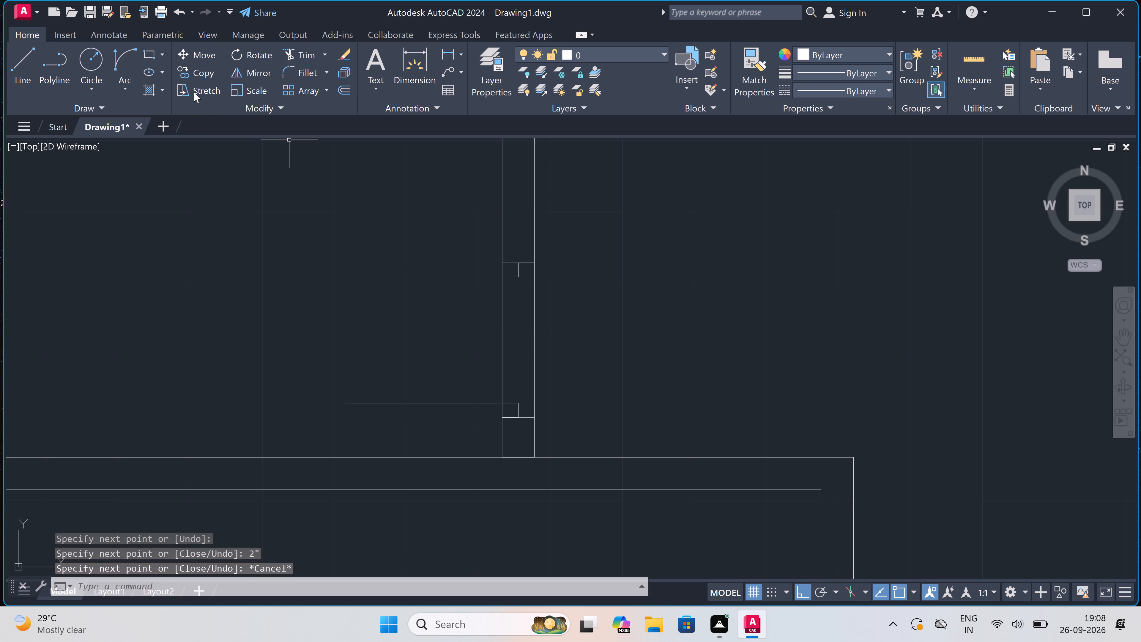
# Draw the door swing arc from the leaf's free end to the upper stop's end, with a vertical start tangent.
pyautogui.click(121, 60)
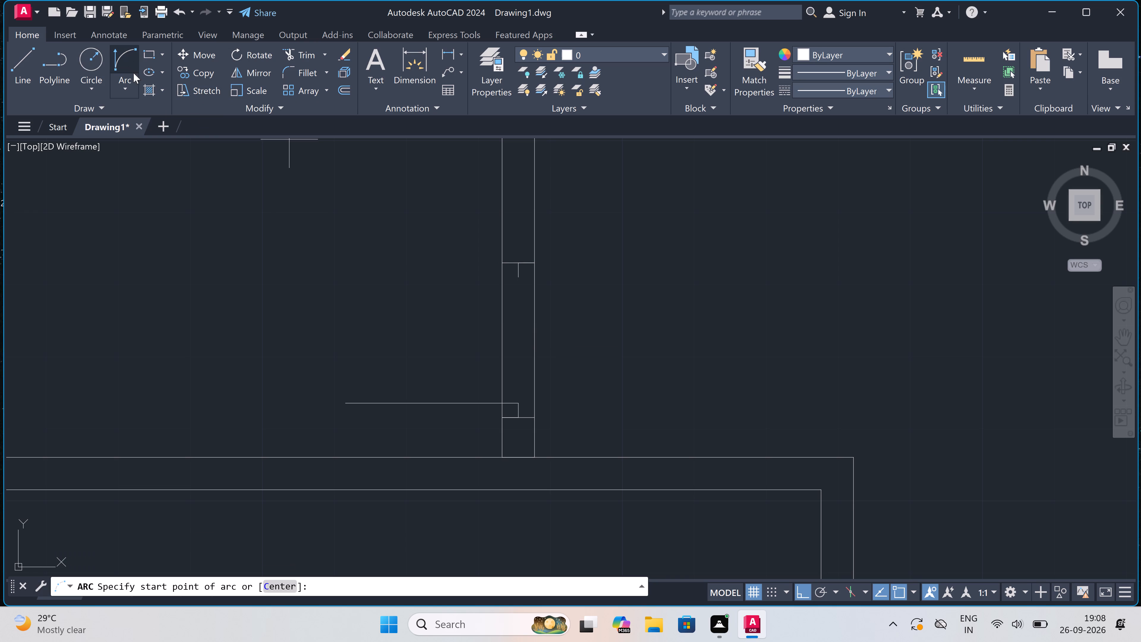
pyautogui.click(342, 399)
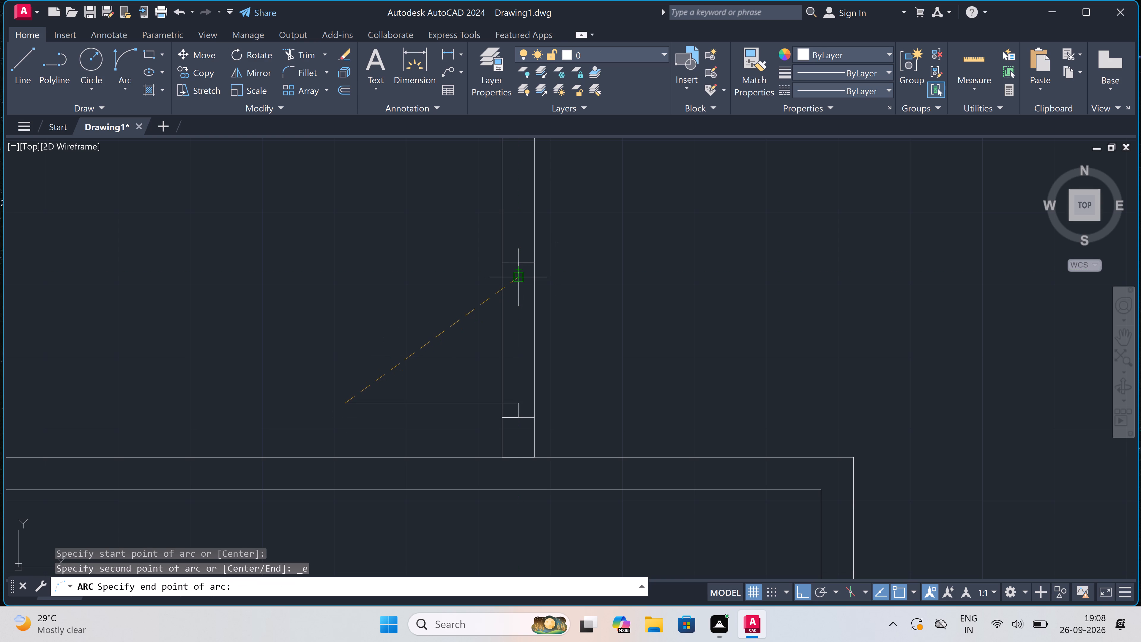
pyautogui.click(516, 277)
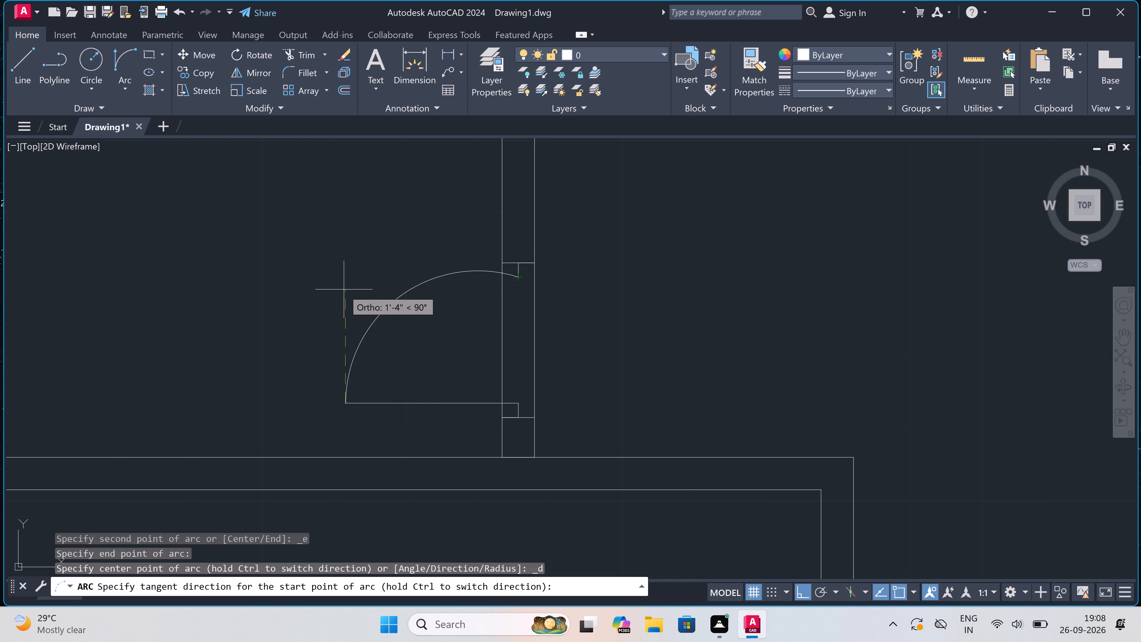
pyautogui.click(343, 290)
# Trim the left small room partition's faces across the new door opening.
pyautogui.write('tr')
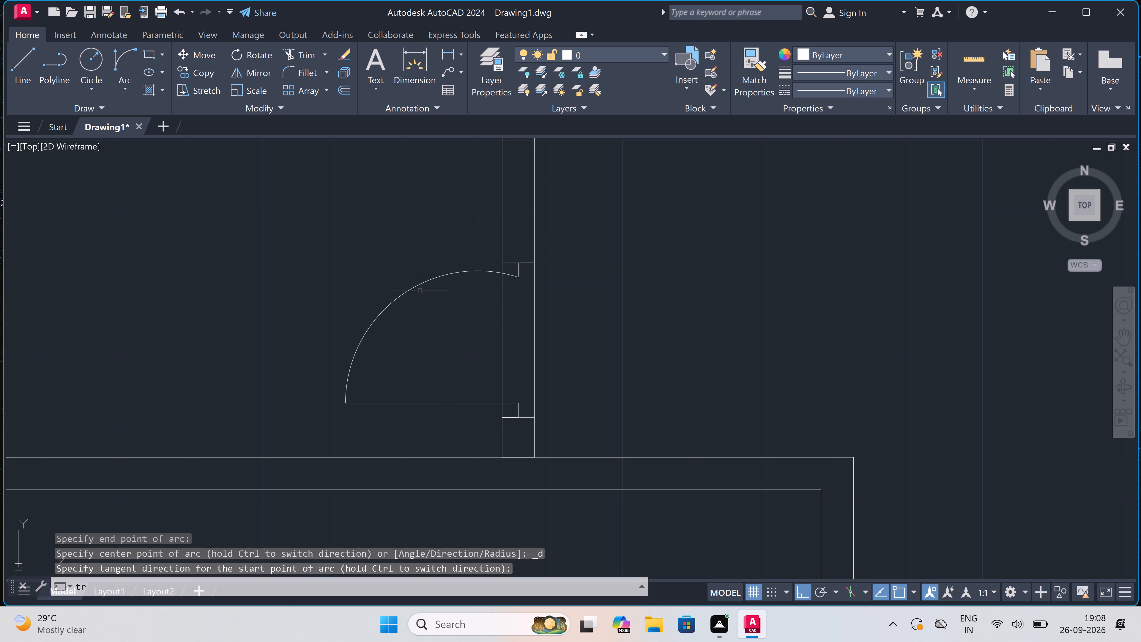
pyautogui.press('space')
pyautogui.moveTo(458, 338); pyautogui.dragTo(462, 339)
pyautogui.click(633, 310)
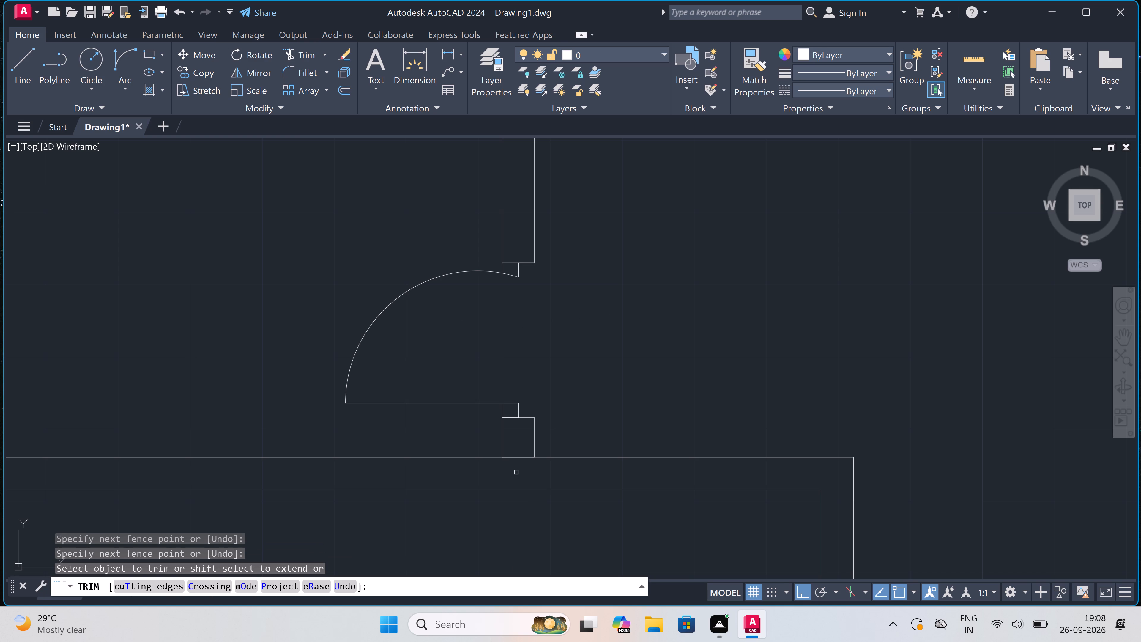
# Trim the lower cross wall's upper line between the two faces of the left bay's small room partition.
pyautogui.moveTo(515, 471); pyautogui.dragTo(516, 468)
pyautogui.click(515, 450)
pyautogui.scroll(-4, 502, 459)
pyautogui.scroll(-1, 477, 460)
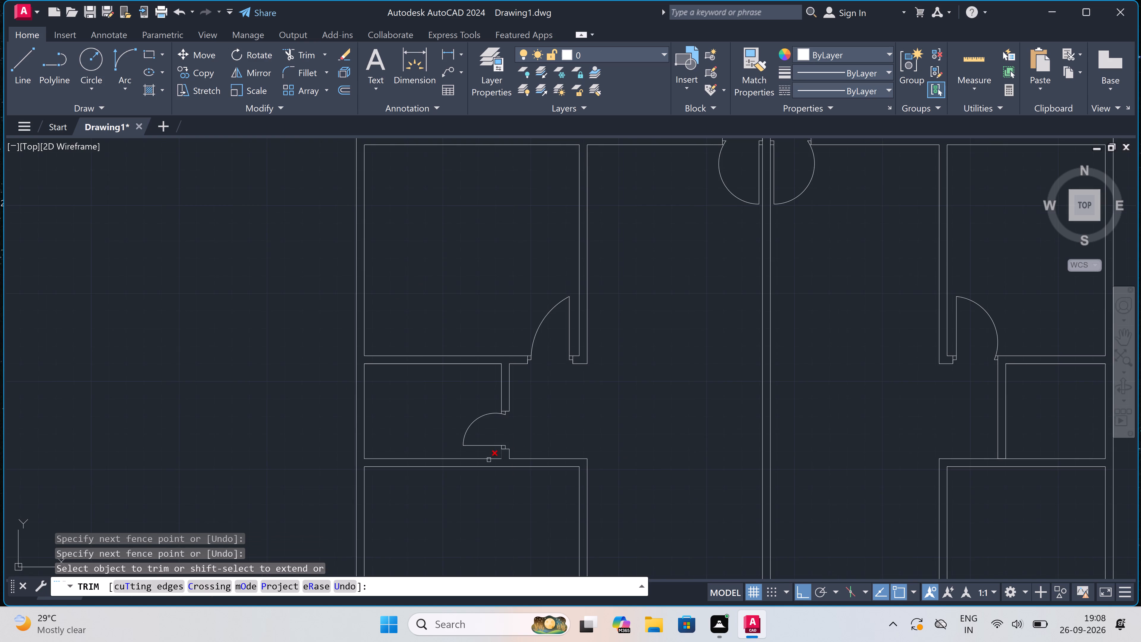
pyautogui.scroll(-4, 477, 460)
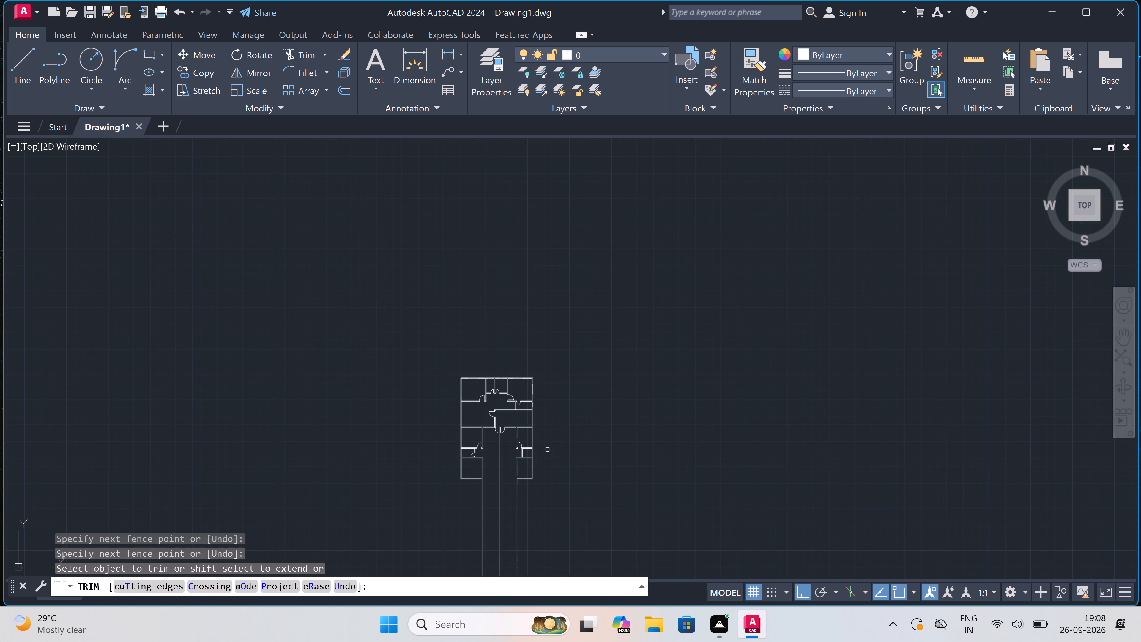
pyautogui.press('Escape')
# Draw the lower jamb line across the right small room's partition, with a 2" stop upward from its midpoint and a 2' door leaf into the room.
pyautogui.scroll(3, 522, 449)
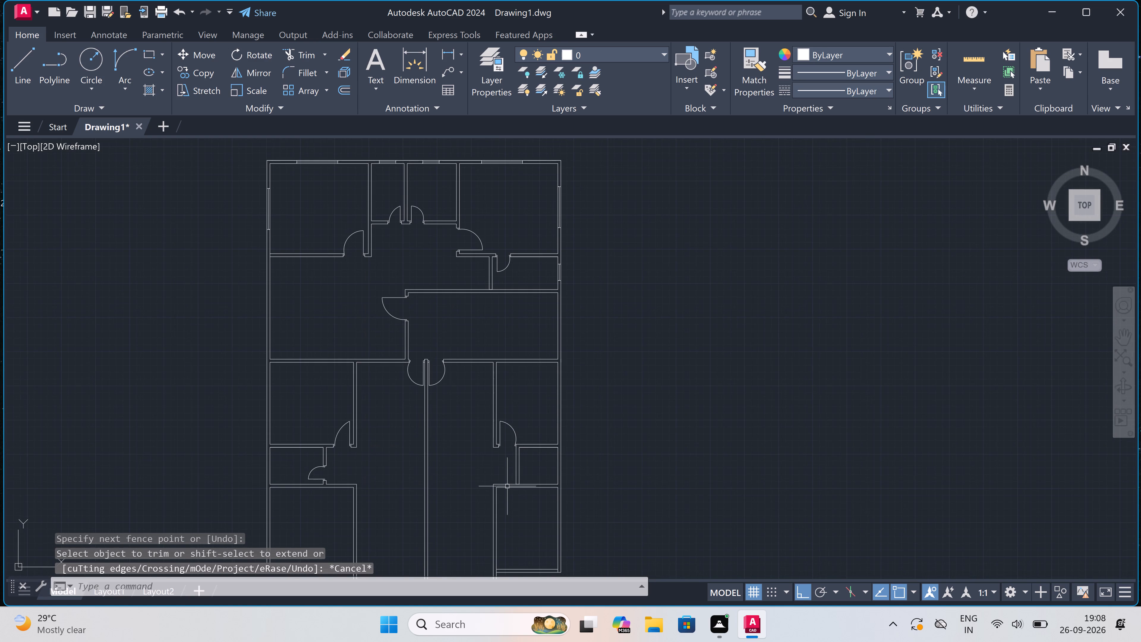
pyautogui.scroll(3, 507, 486)
pyautogui.press('l')
pyautogui.press('space')
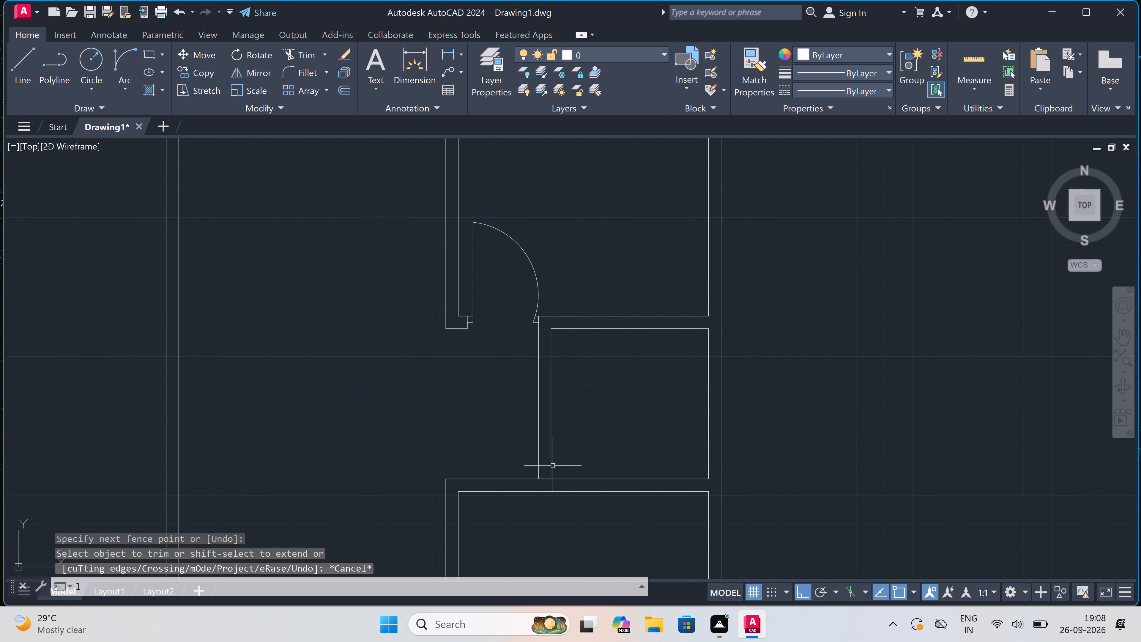
pyautogui.scroll(3, 553, 466)
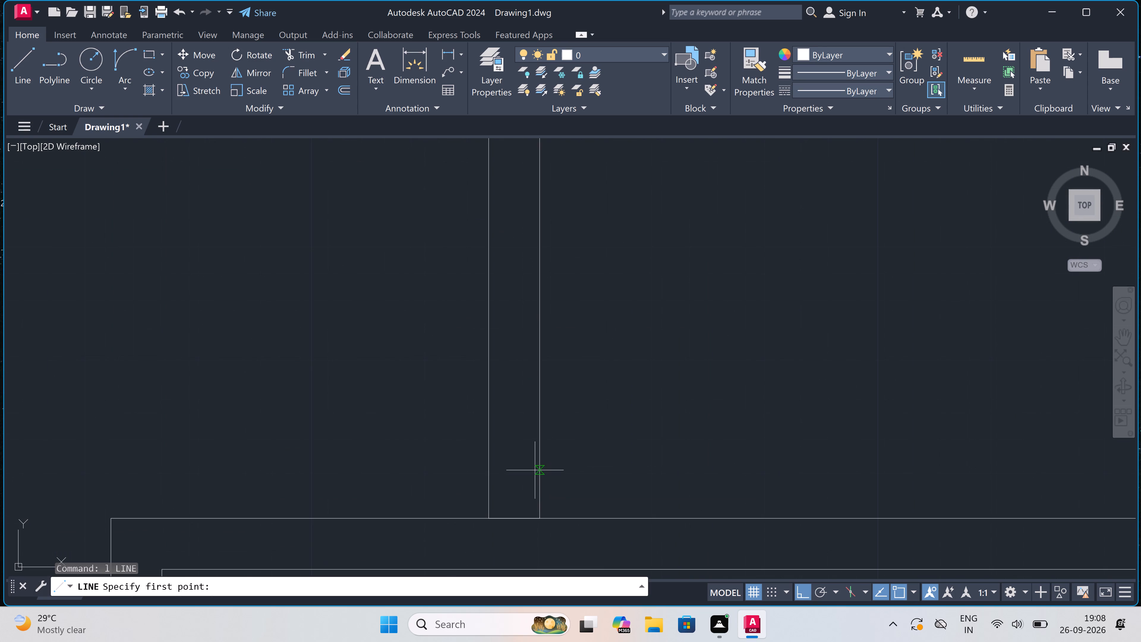
pyautogui.click(537, 469)
pyautogui.click(487, 469)
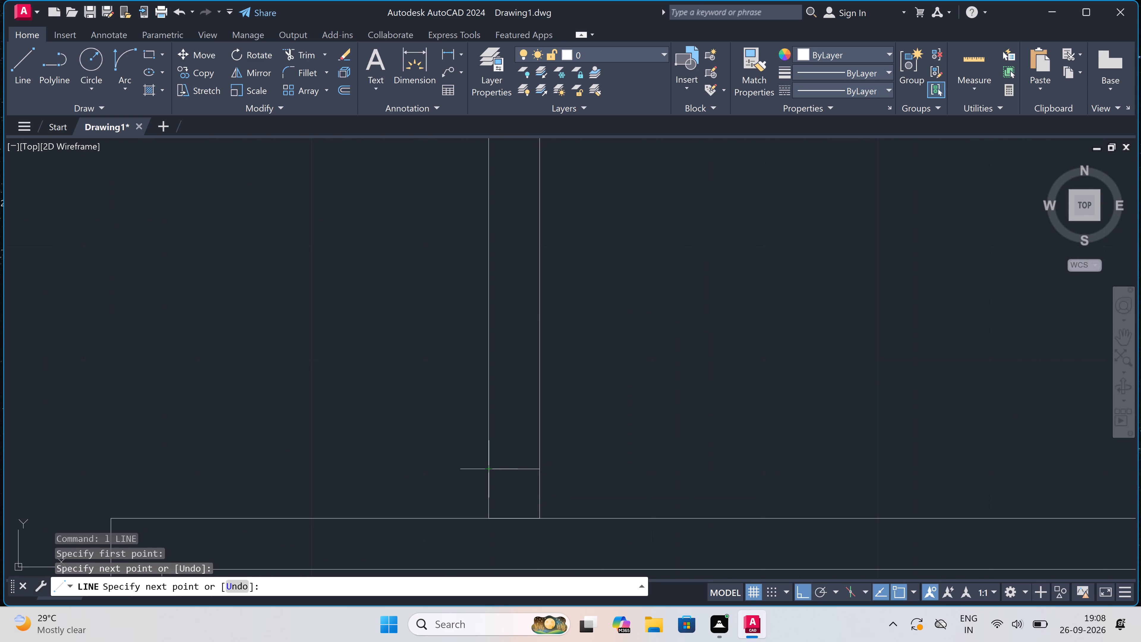
pyautogui.moveTo(515, 468); pyautogui.dragTo(514, 464)
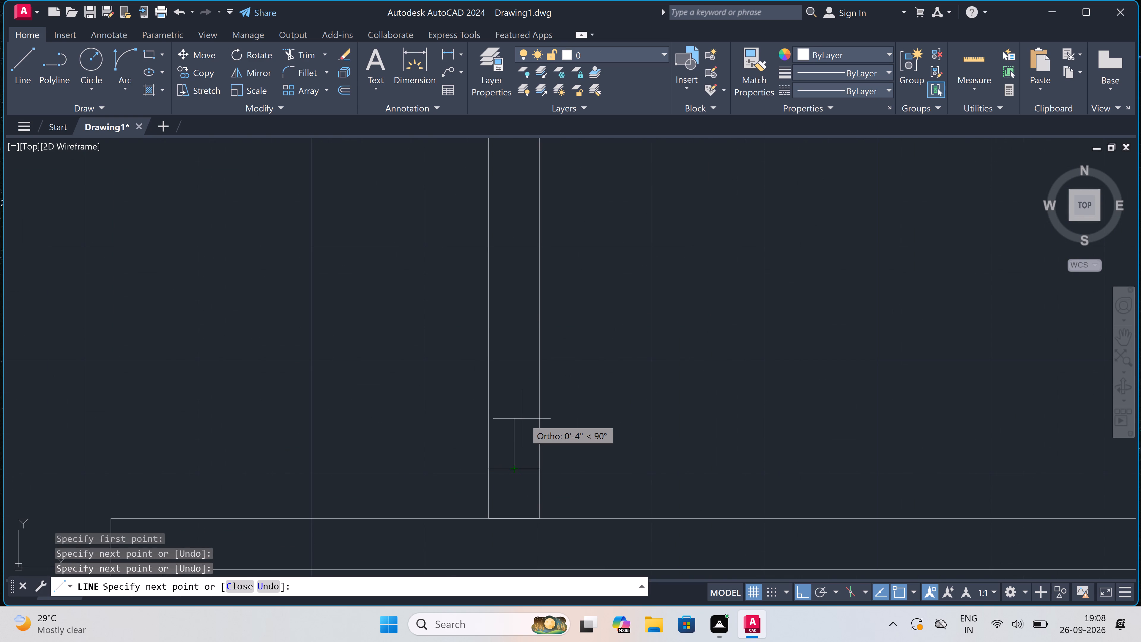
pyautogui.write('2"')
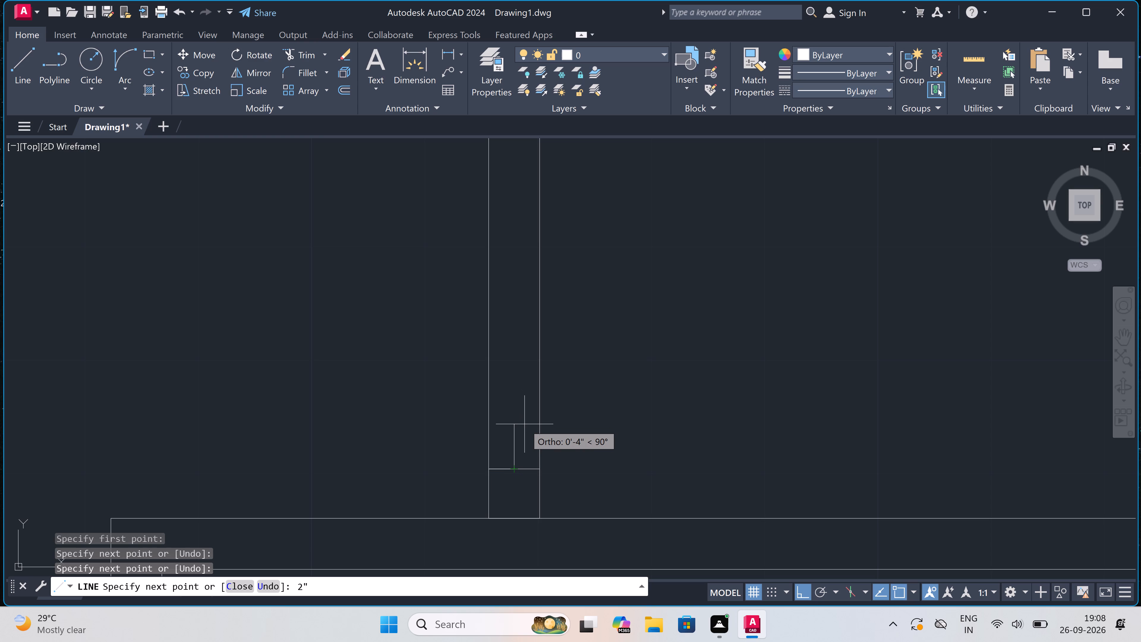
pyautogui.press('space')
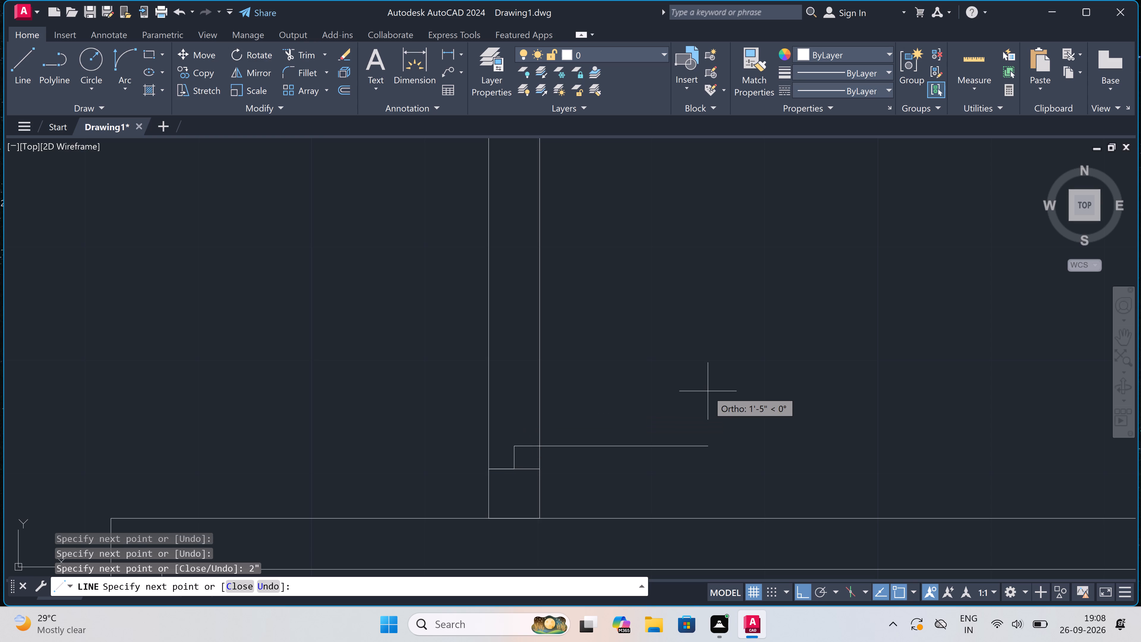
pyautogui.write("2'")
pyautogui.press('space')
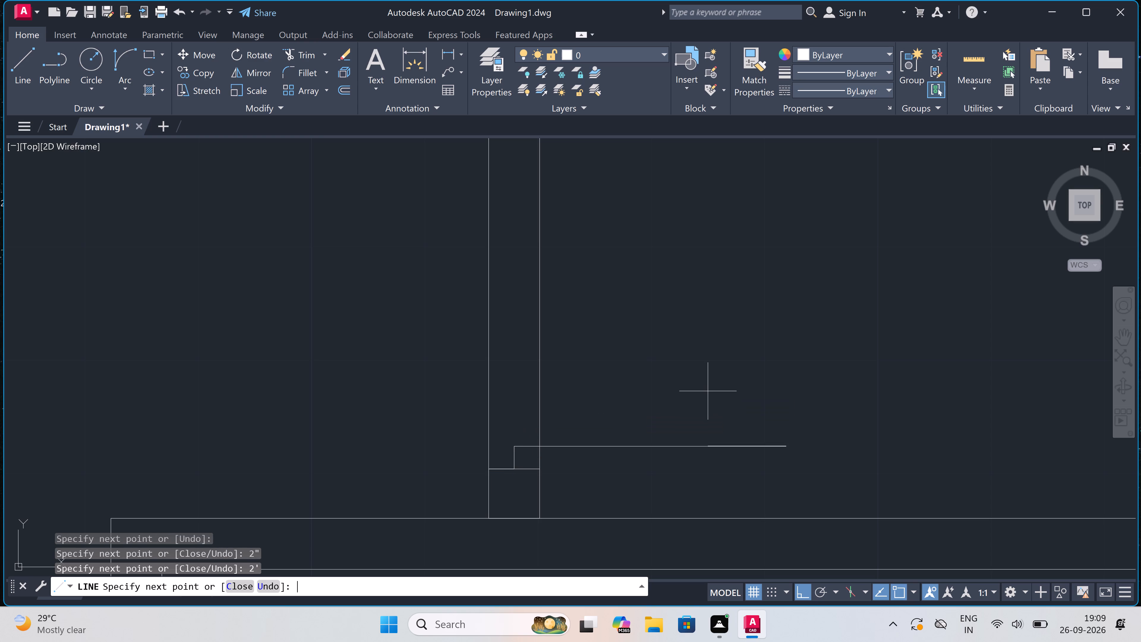
pyautogui.press('Escape')
# Draw the opposite jamb line across the right small room's partition above the door leaf, with a 2" stop downward from its midpoint.
pyautogui.press('space')
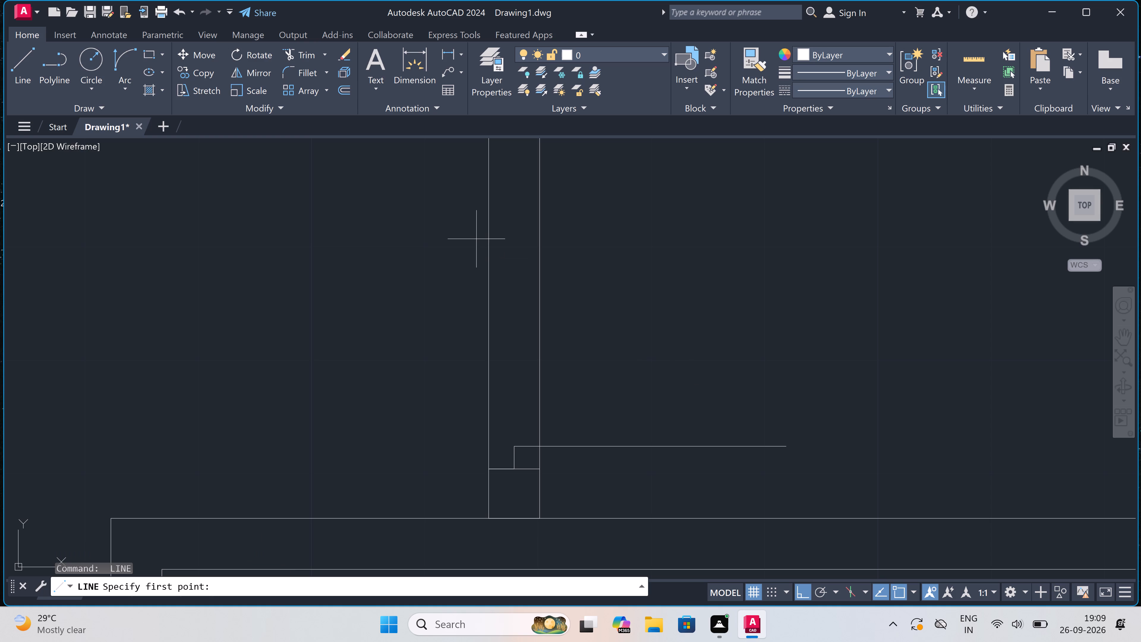
pyautogui.click(489, 246)
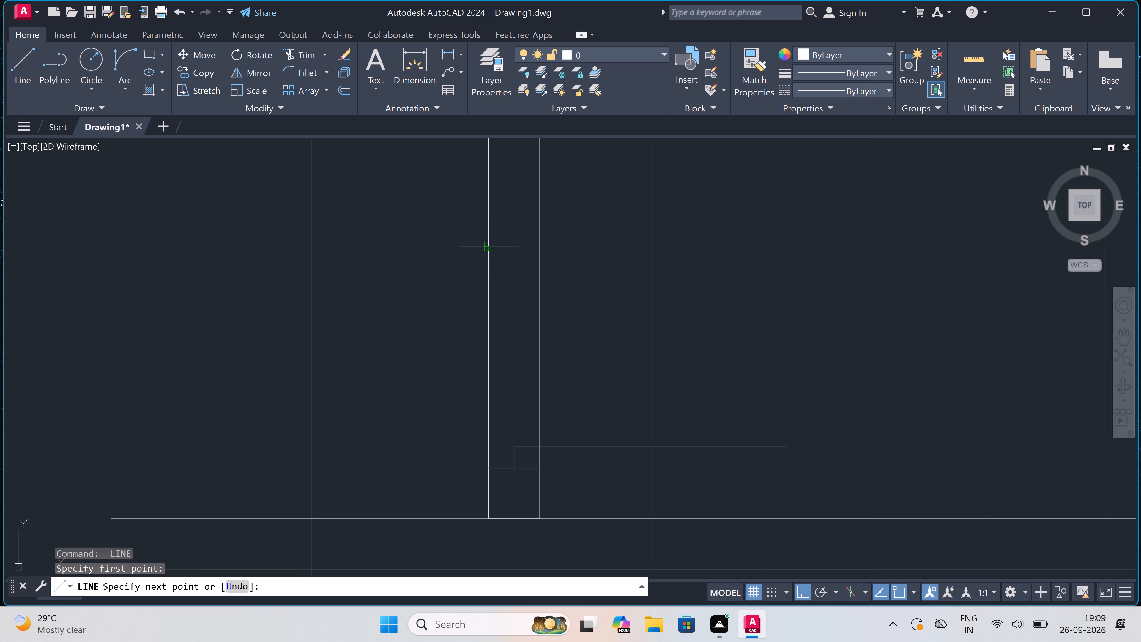
pyautogui.click(534, 249)
pyautogui.click(521, 247)
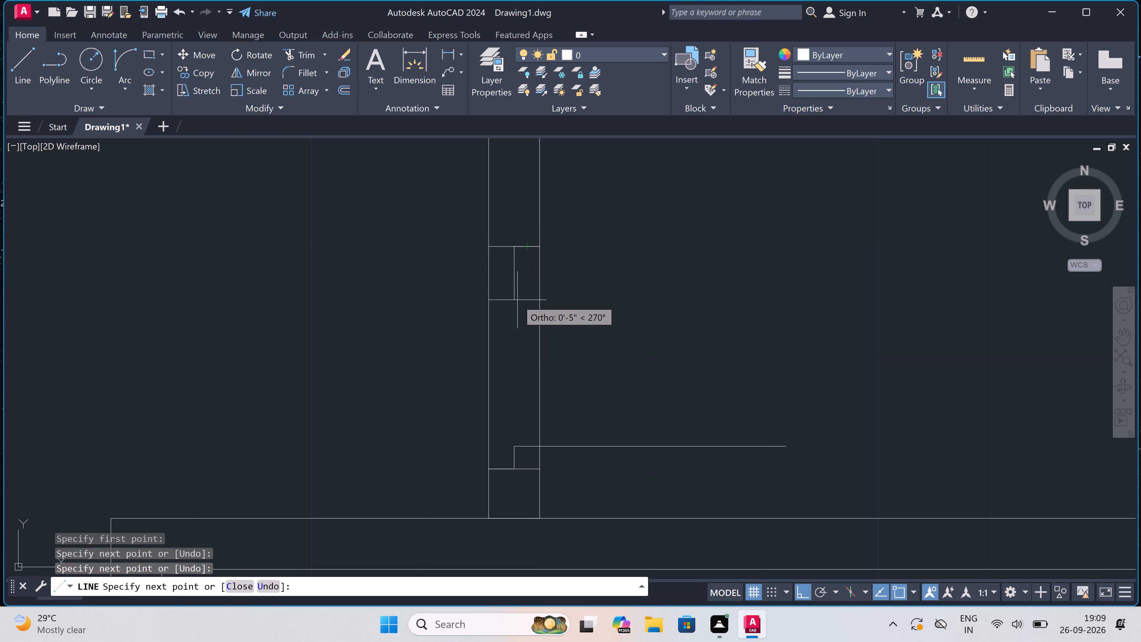
pyautogui.write('2"')
pyautogui.press('space')
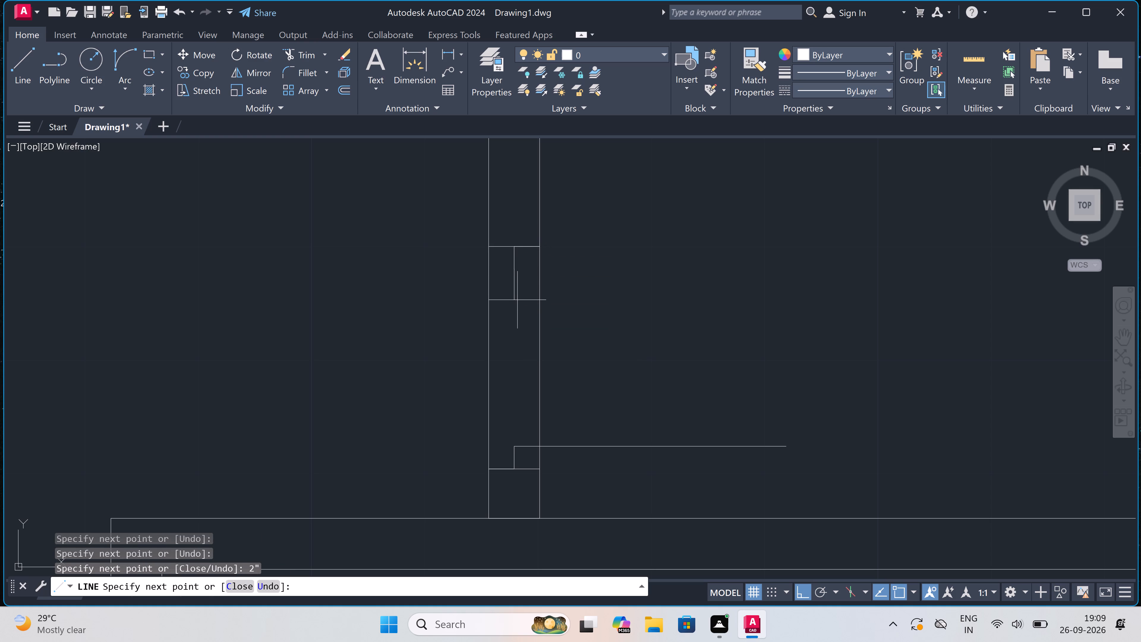
pyautogui.press('Escape')
# Draw the door swing arc from the leaf's free end to the upper stop's end, with a vertical start tangent.
pyautogui.click(130, 62)
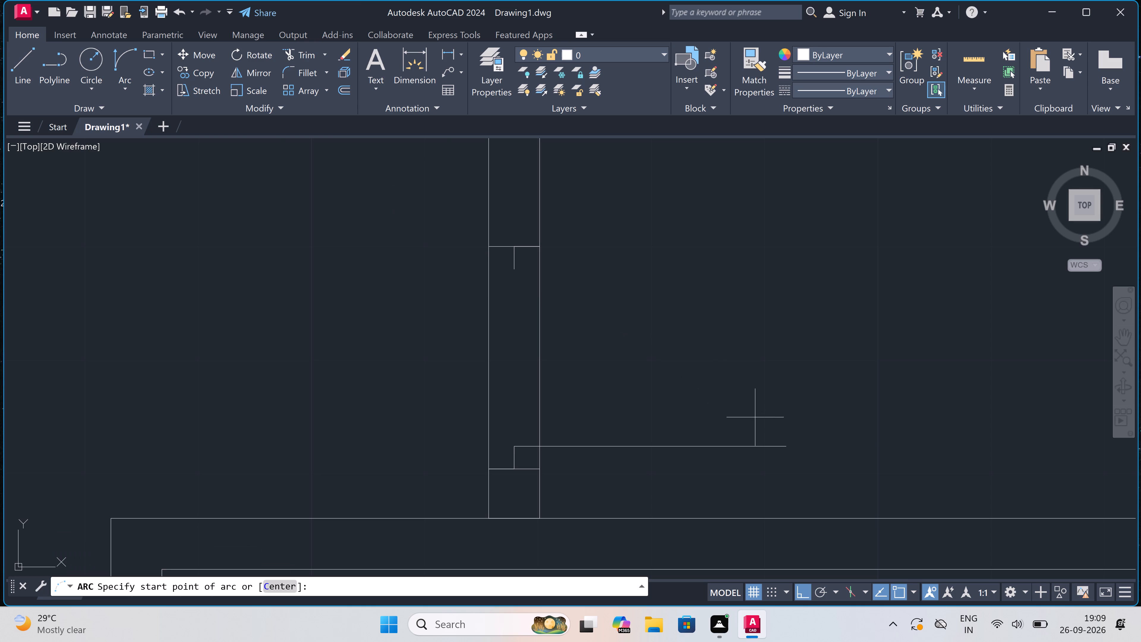
pyautogui.click(786, 449)
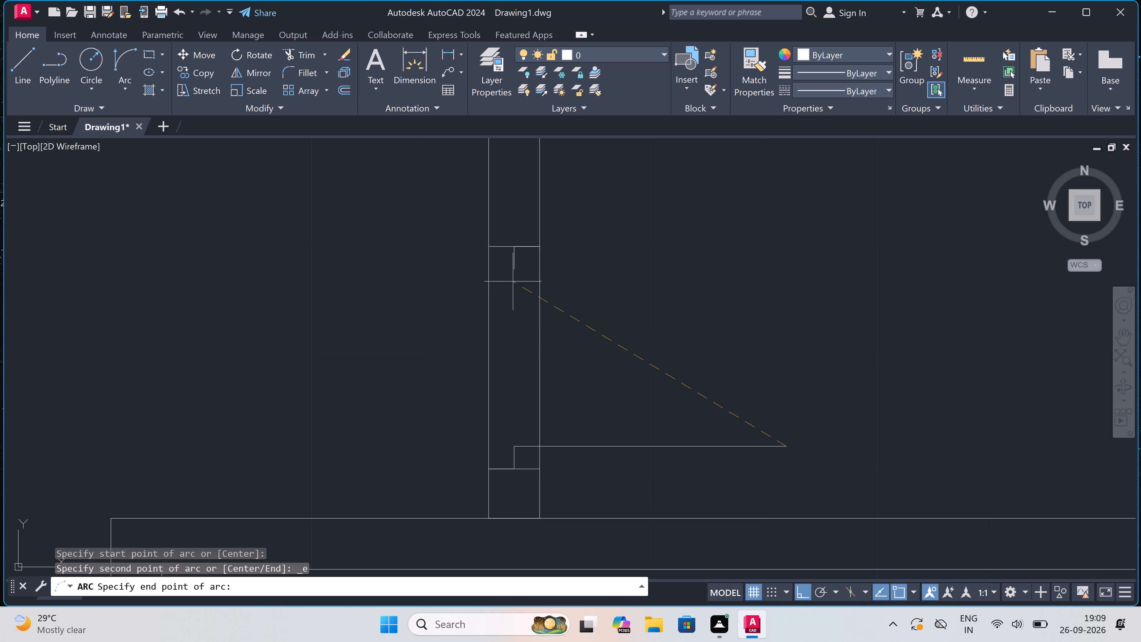
pyautogui.click(516, 266)
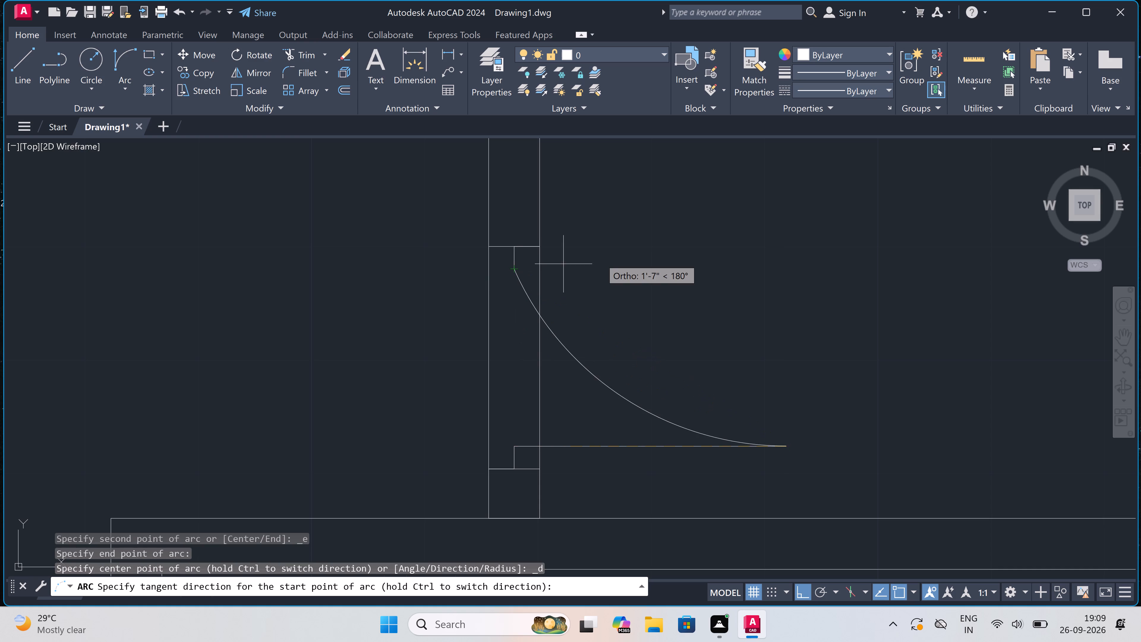
pyautogui.click(680, 240)
# Trim the right small room partition's faces across the new door opening.
pyautogui.scroll(-4, 546, 339)
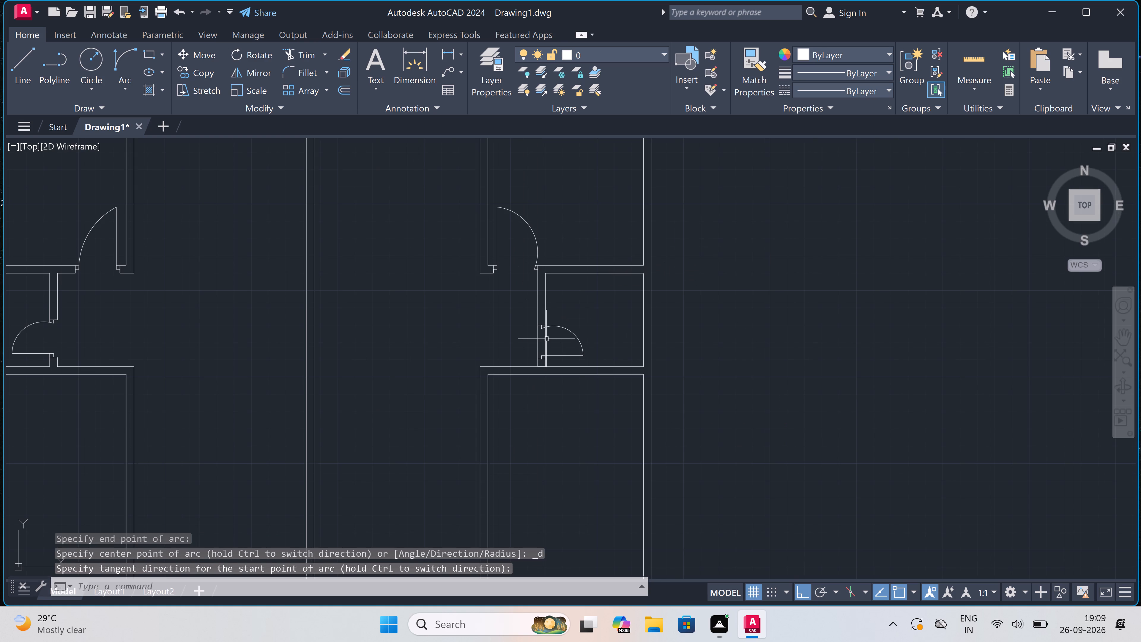
pyautogui.scroll(-3, 546, 339)
pyautogui.scroll(1, 546, 339)
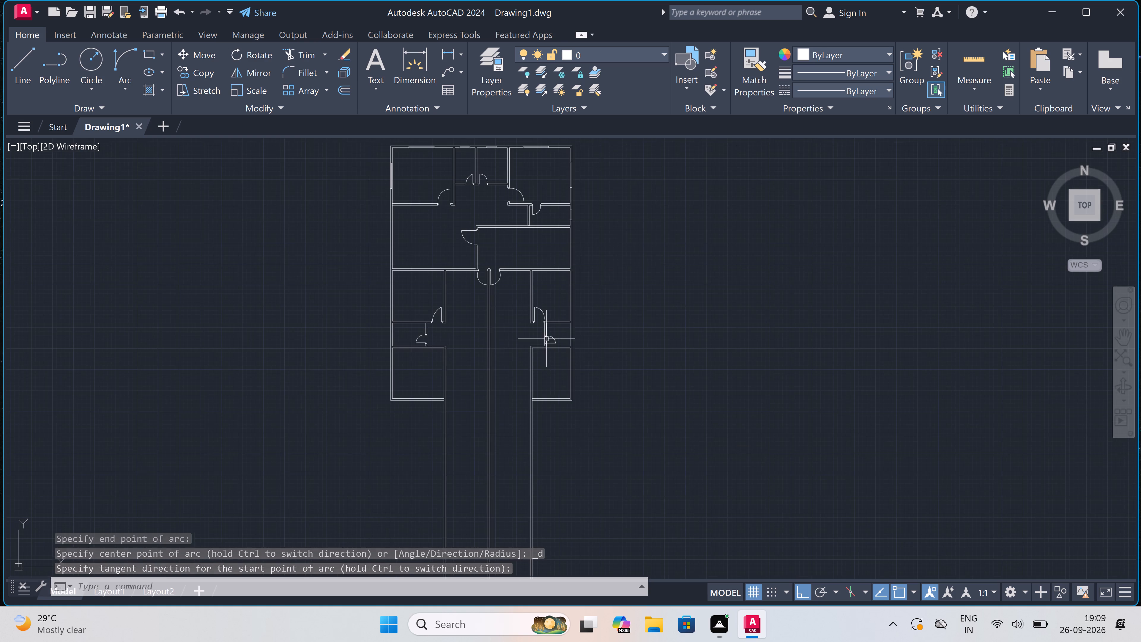
pyautogui.scroll(3, 546, 339)
pyautogui.write('tr')
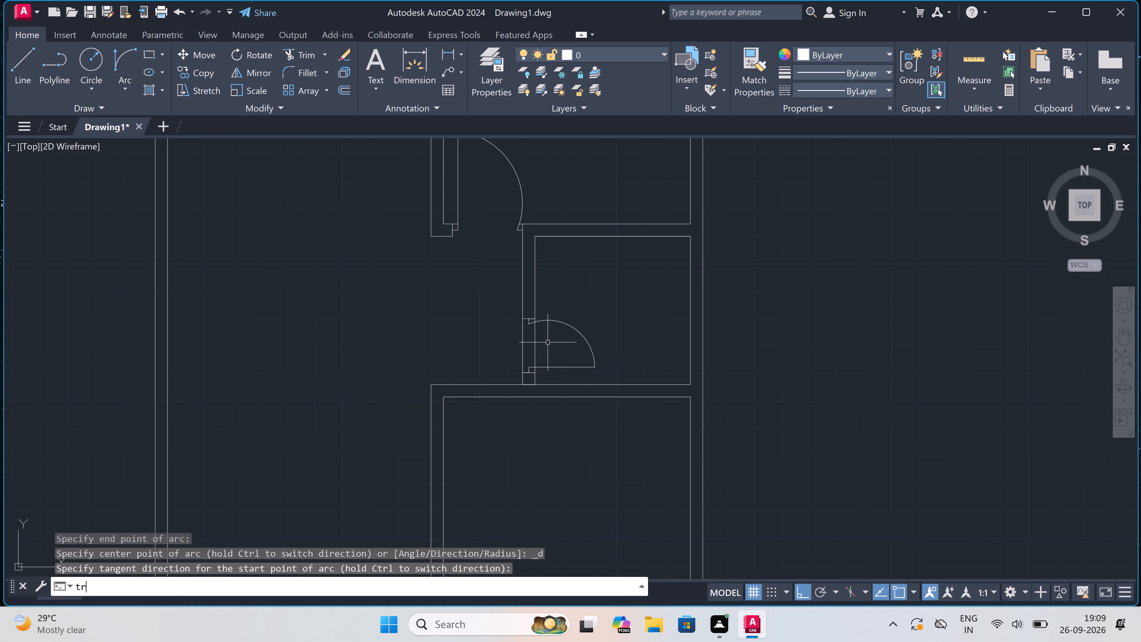
pyautogui.press('space')
pyautogui.moveTo(0, 256); pyautogui.dragTo(0, 185)
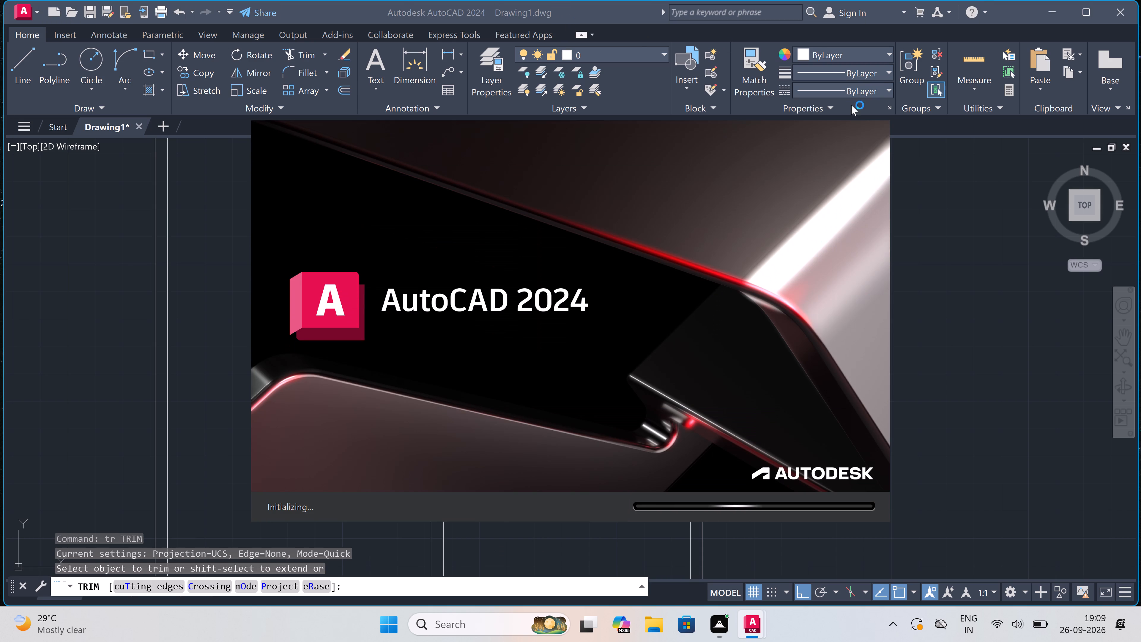
pyautogui.doubleClick(796, 555)
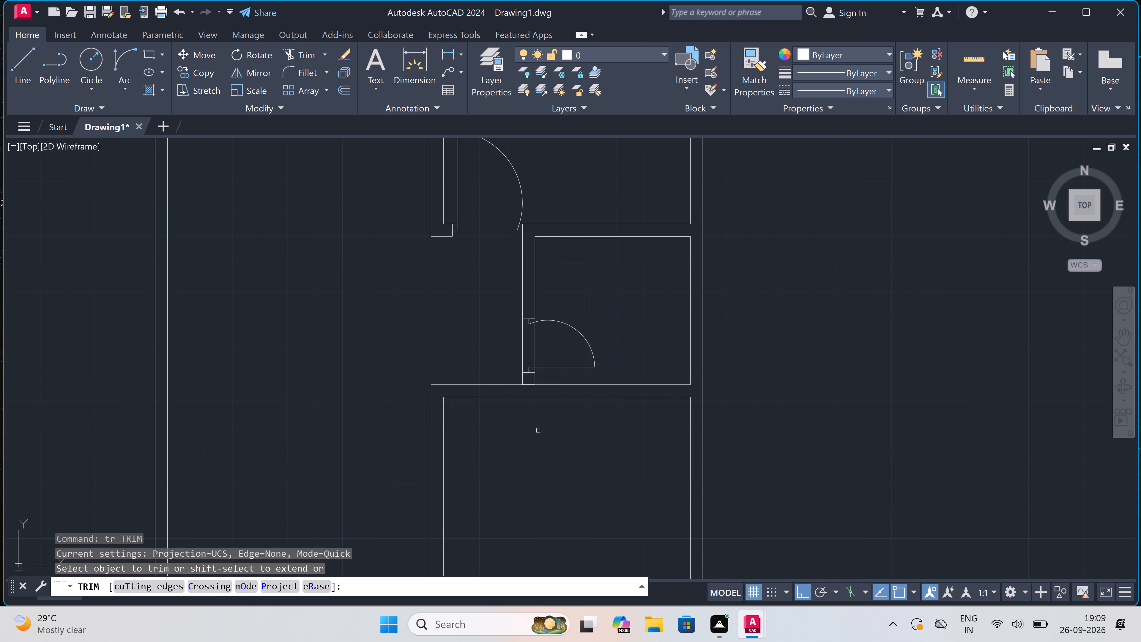
pyautogui.scroll(2, 520, 370)
pyautogui.moveTo(596, 337); pyautogui.dragTo(589, 341)
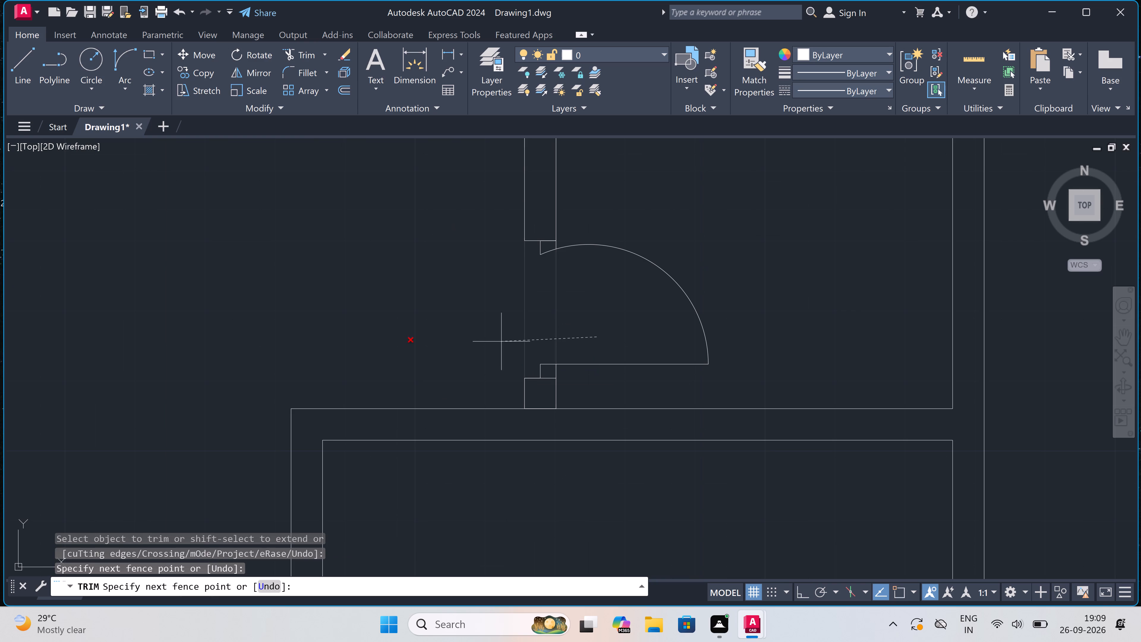
pyautogui.click(405, 346)
# Trim the lower cross wall's upper line between the two faces of the right bay's small room partition.
pyautogui.scroll(-4, 595, 352)
pyautogui.scroll(4, 592, 365)
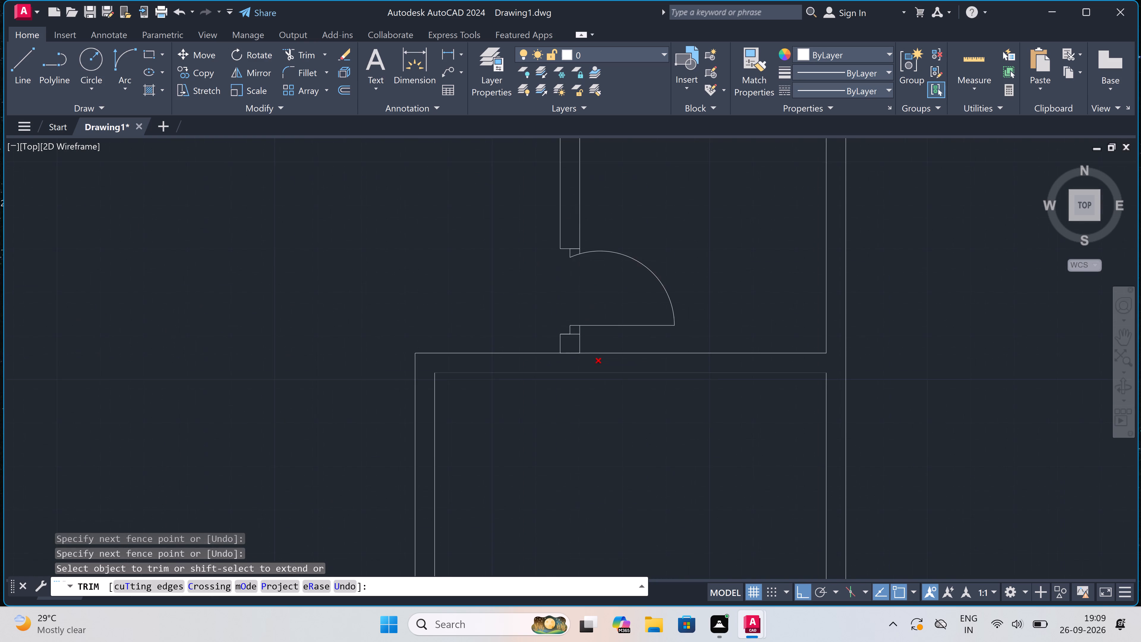
pyautogui.scroll(2, 551, 349)
pyautogui.click(547, 340)
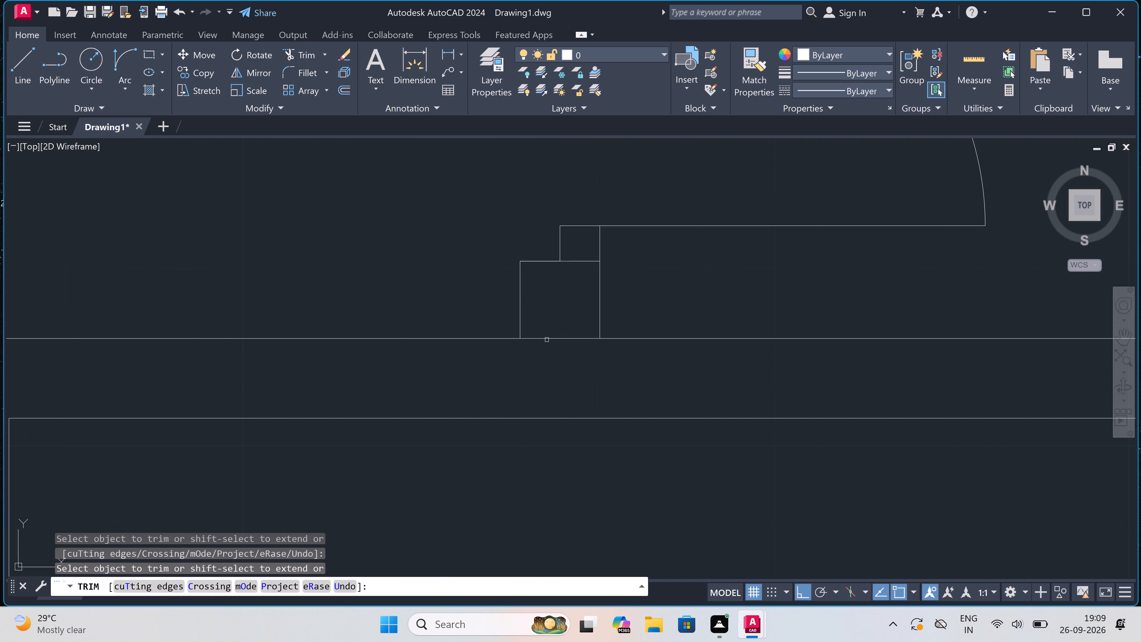
pyautogui.click(546, 338)
pyautogui.scroll(-5, 552, 364)
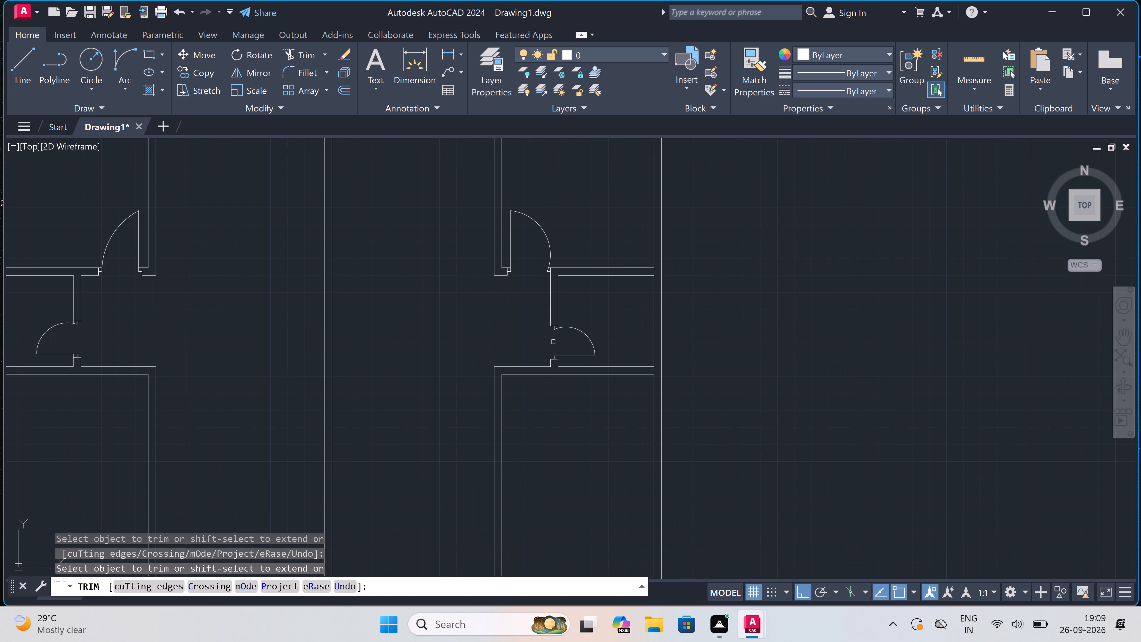
pyautogui.scroll(-2, 553, 342)
pyautogui.scroll(-2, 505, 347)
pyautogui.scroll(2, 456, 385)
pyautogui.press('Escape')
# Offset the outer line of the left bay's bottom wall 3'6" downward.
pyautogui.scroll(1, 456, 393)
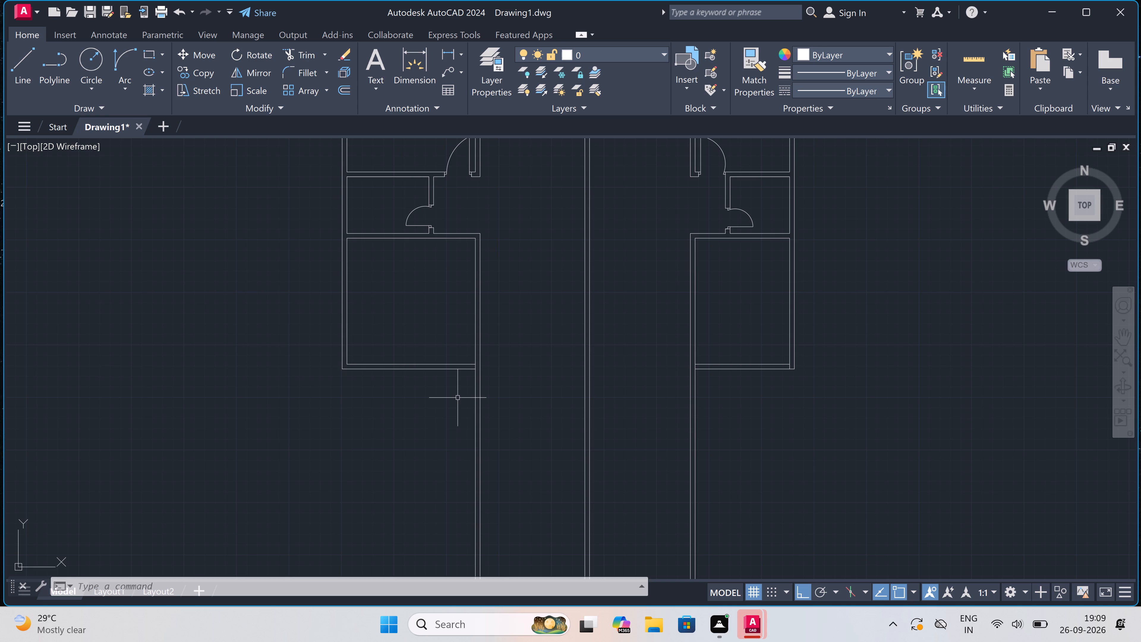
pyautogui.write('o')
pyautogui.press('space')
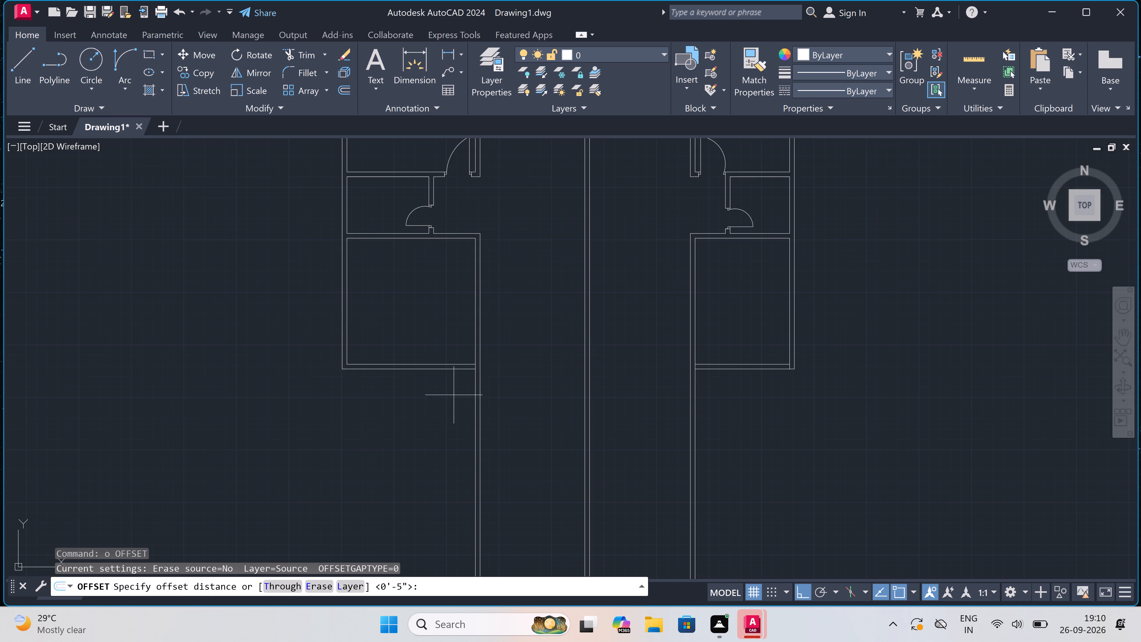
pyautogui.scroll(2, 437, 391)
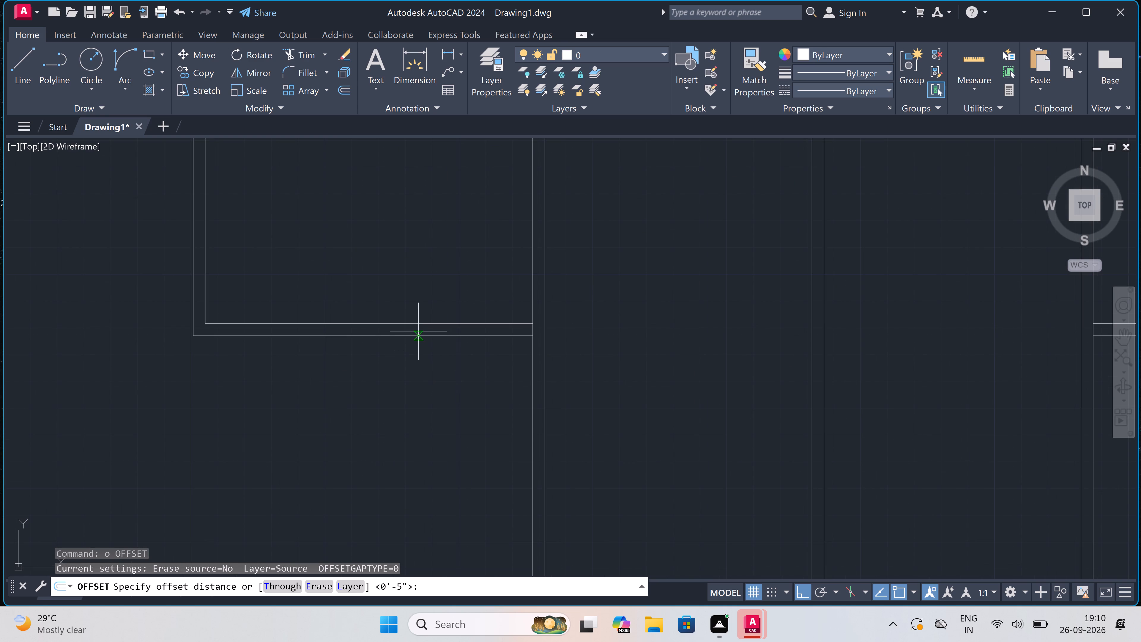
pyautogui.moveTo(405, 336); pyautogui.dragTo(0, 0)
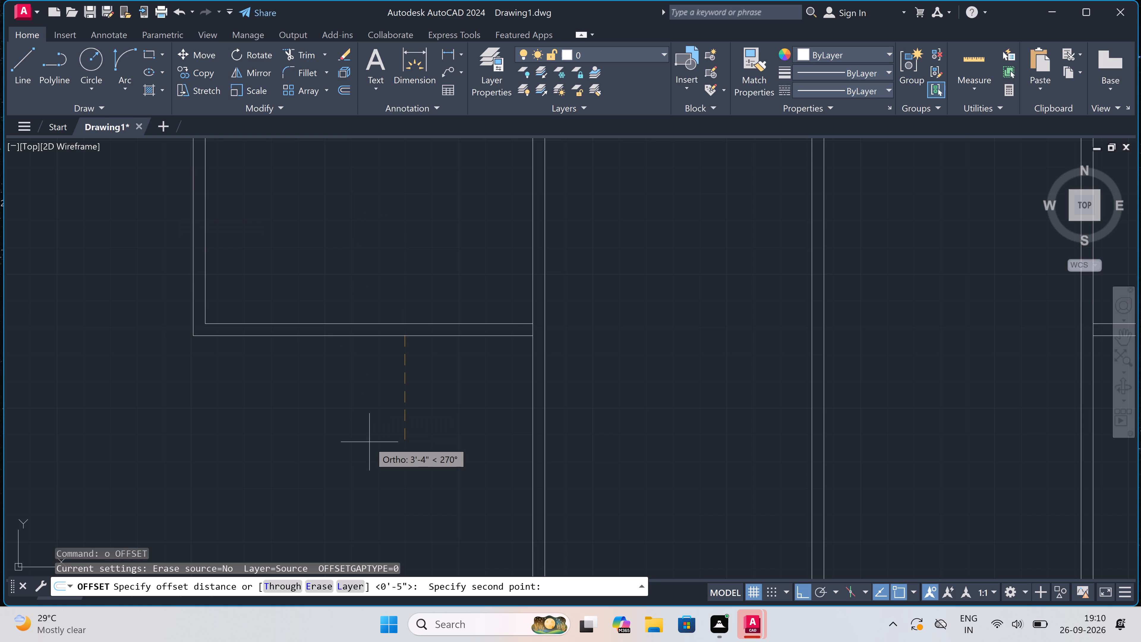
pyautogui.write("3'")
pyautogui.press('6')
pyautogui.write('"')
pyautogui.press('space')
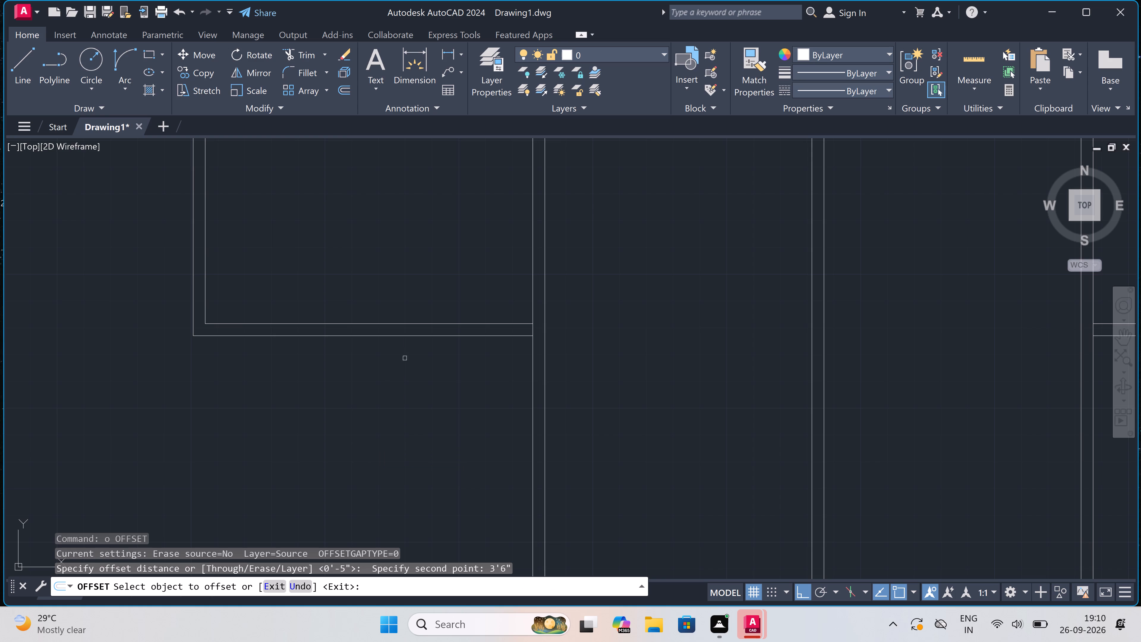
pyautogui.moveTo(420, 337); pyautogui.dragTo(422, 348)
pyautogui.click(426, 365)
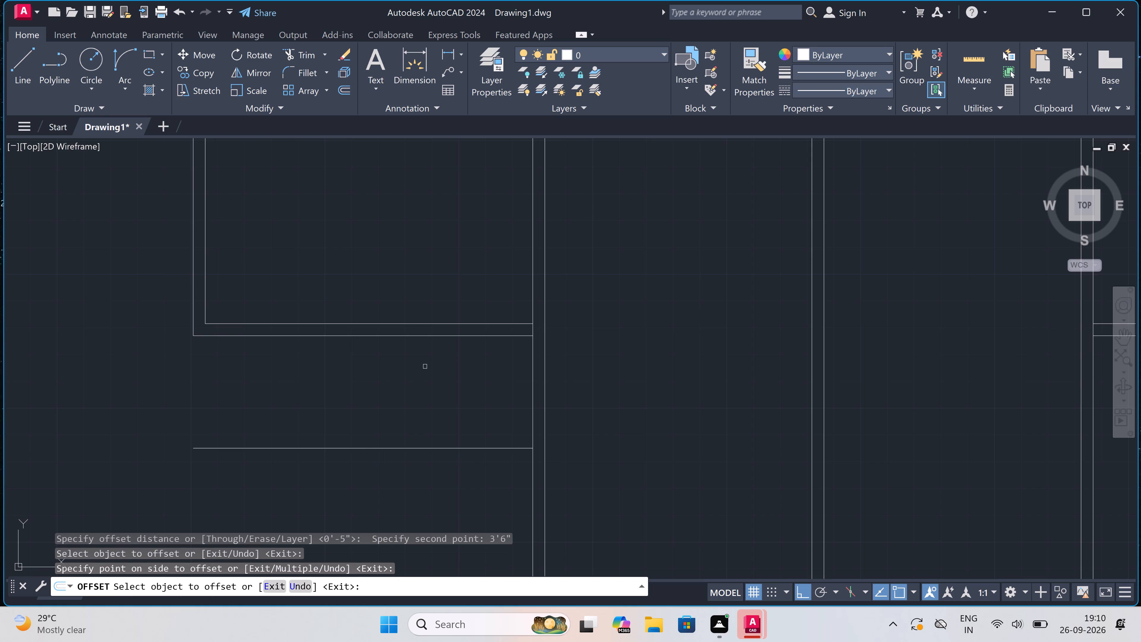
pyautogui.scroll(-3, 425, 368)
pyautogui.press('Escape')
# Offset the new line below the left bay 4.5" downward to give the wall strip its second face.
pyautogui.scroll(2, 423, 409)
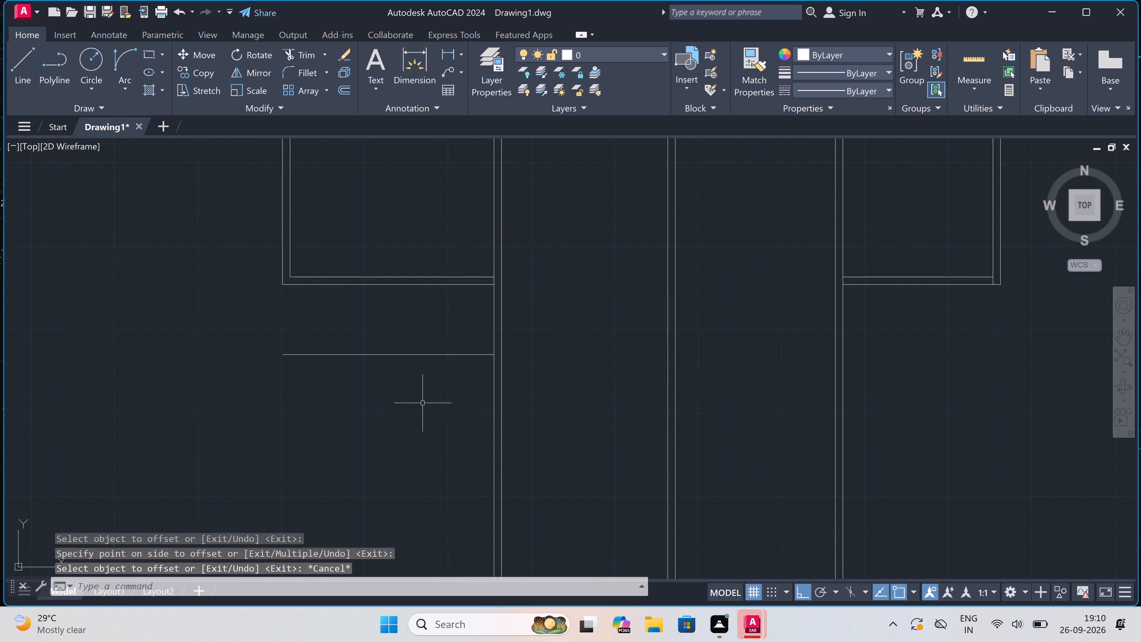
pyautogui.press('space')
pyautogui.doubleClick(417, 360)
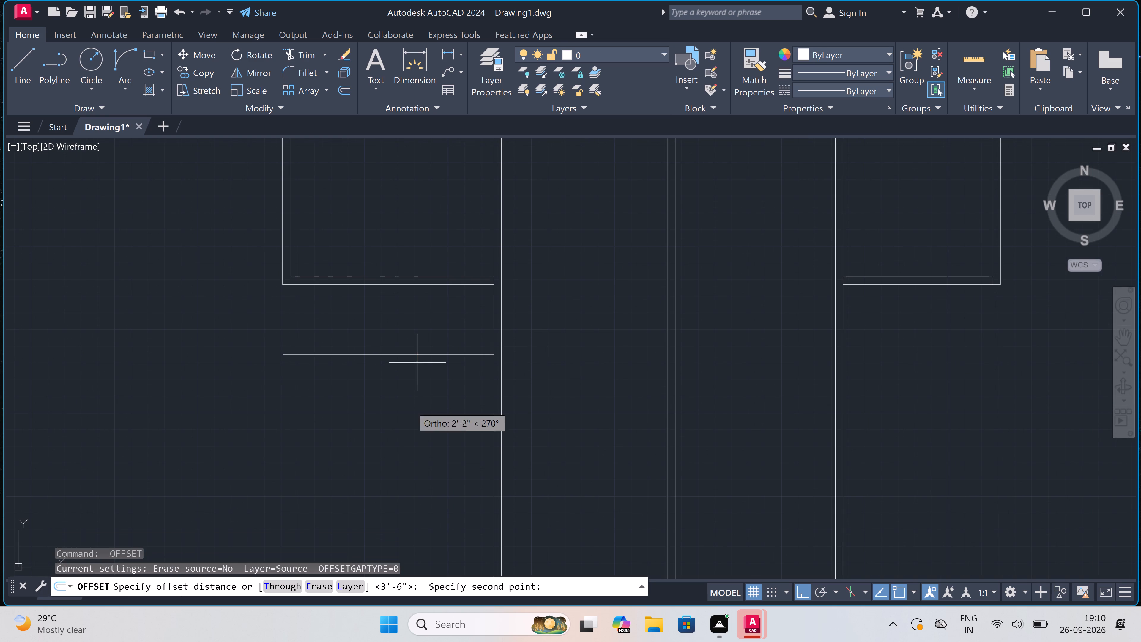
pyautogui.write('4.')
pyautogui.write('5"')
pyautogui.press('space')
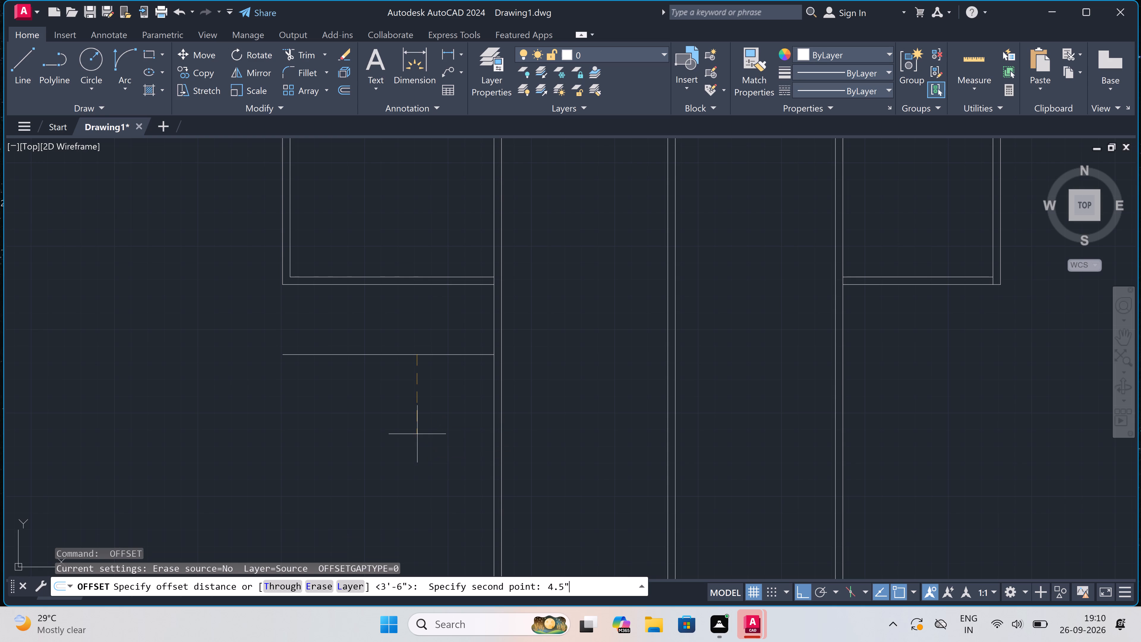
pyautogui.click(383, 357)
pyautogui.click(390, 412)
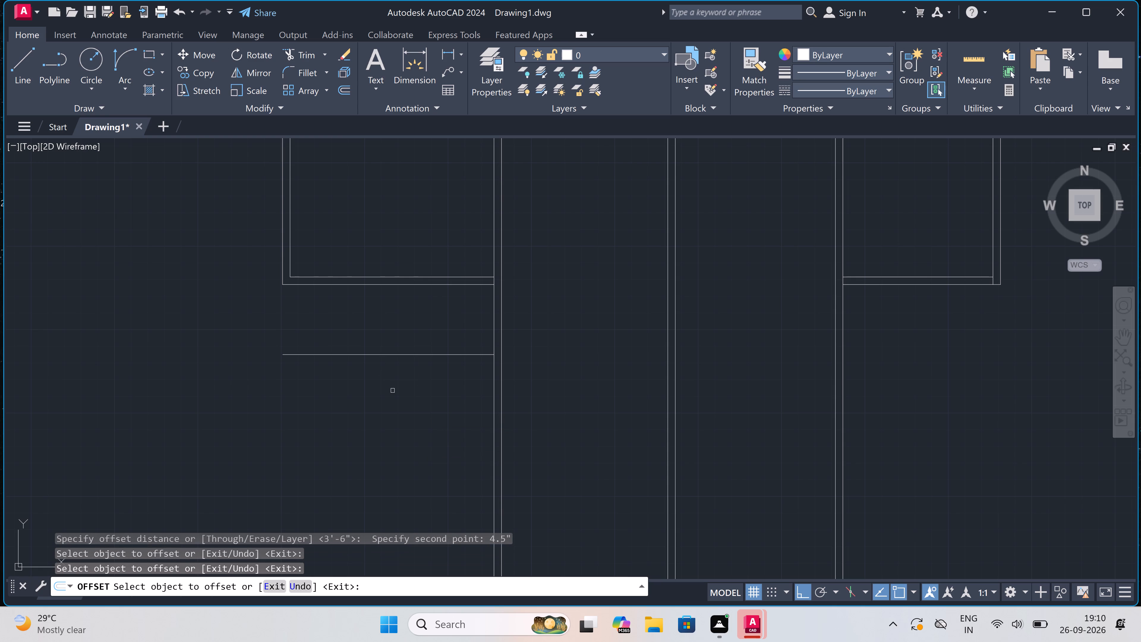
pyautogui.click(406, 355)
pyautogui.click(407, 379)
pyautogui.press('Escape')
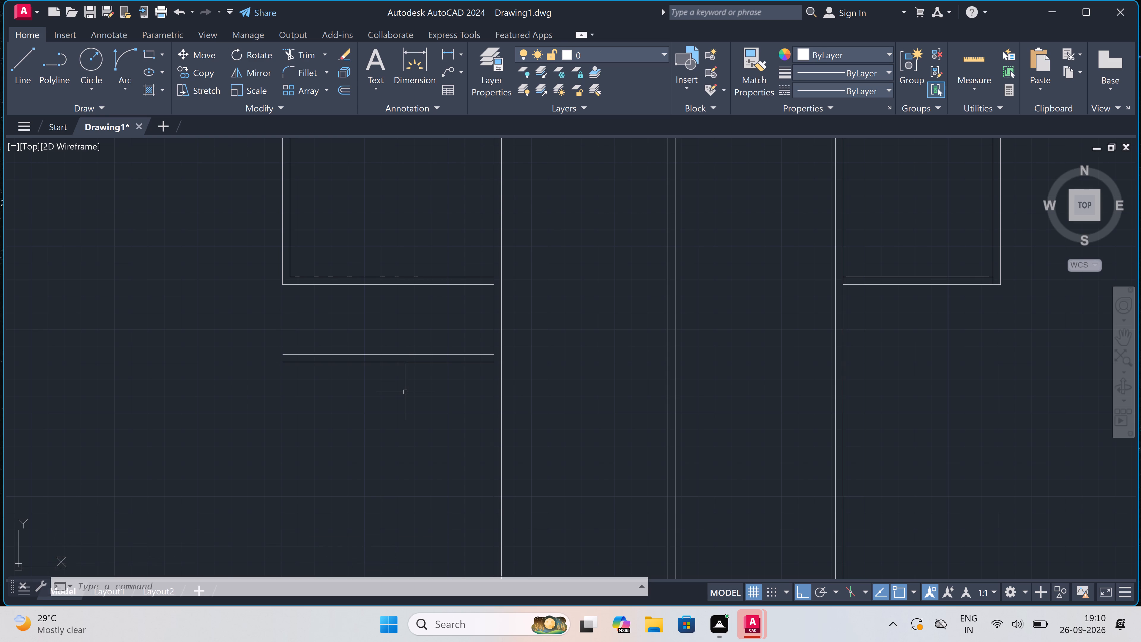
# Offset the cross wall's lower line, between the left bay and the central double doors, 19'6" downward.
pyautogui.scroll(-2, 405, 392)
pyautogui.scroll(-2, 427, 321)
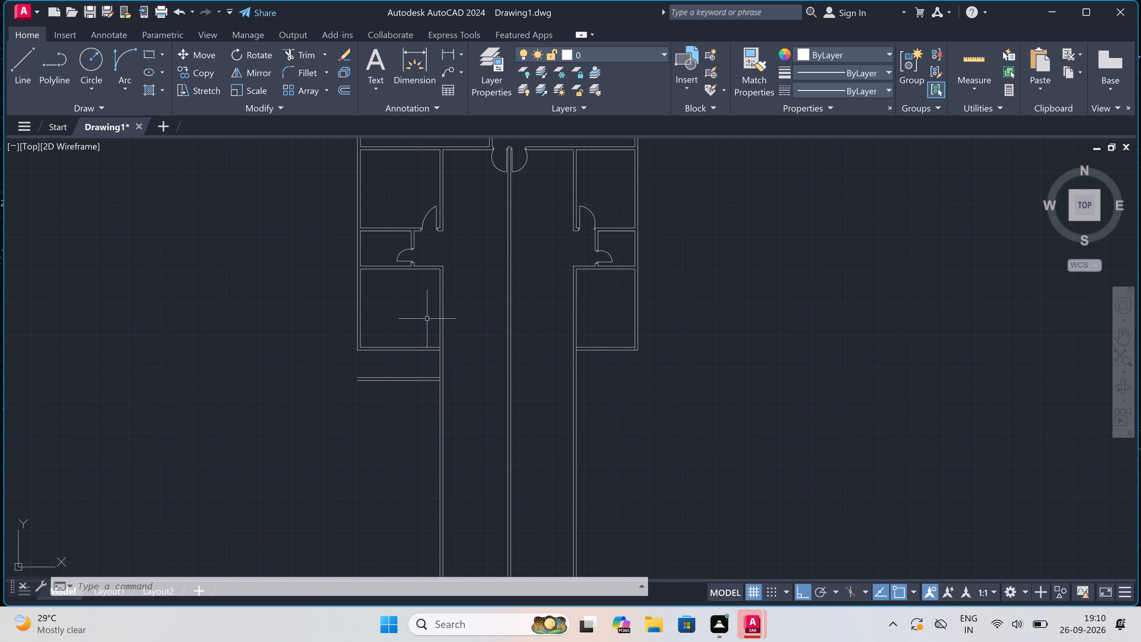
pyautogui.scroll(2, 447, 257)
pyautogui.write('o')
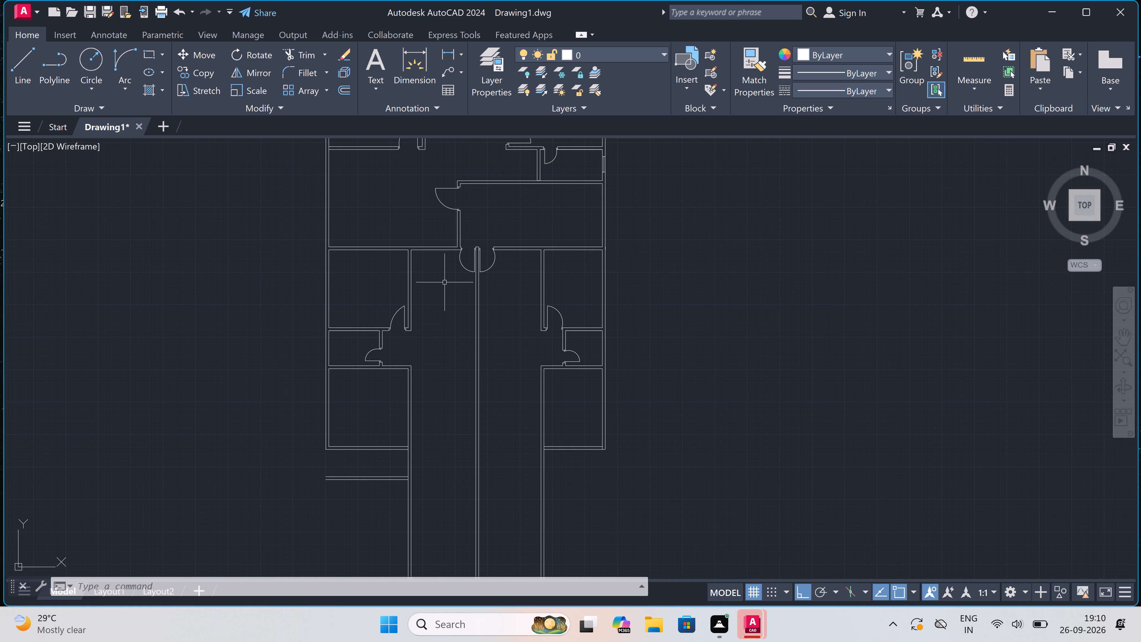
pyautogui.press('space')
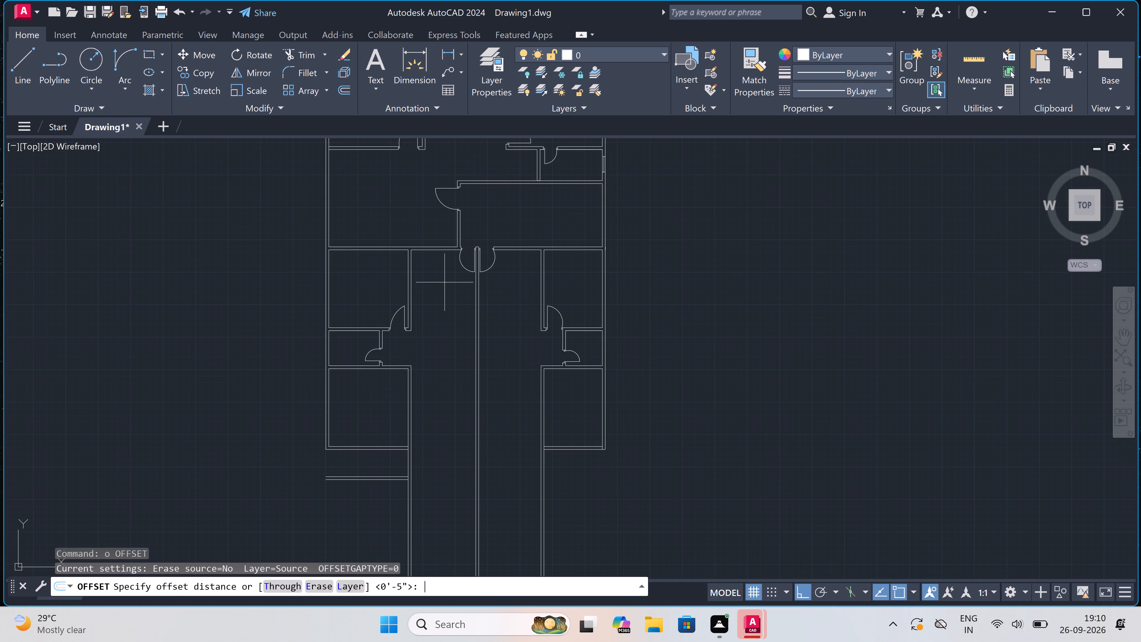
pyautogui.scroll(2, 431, 260)
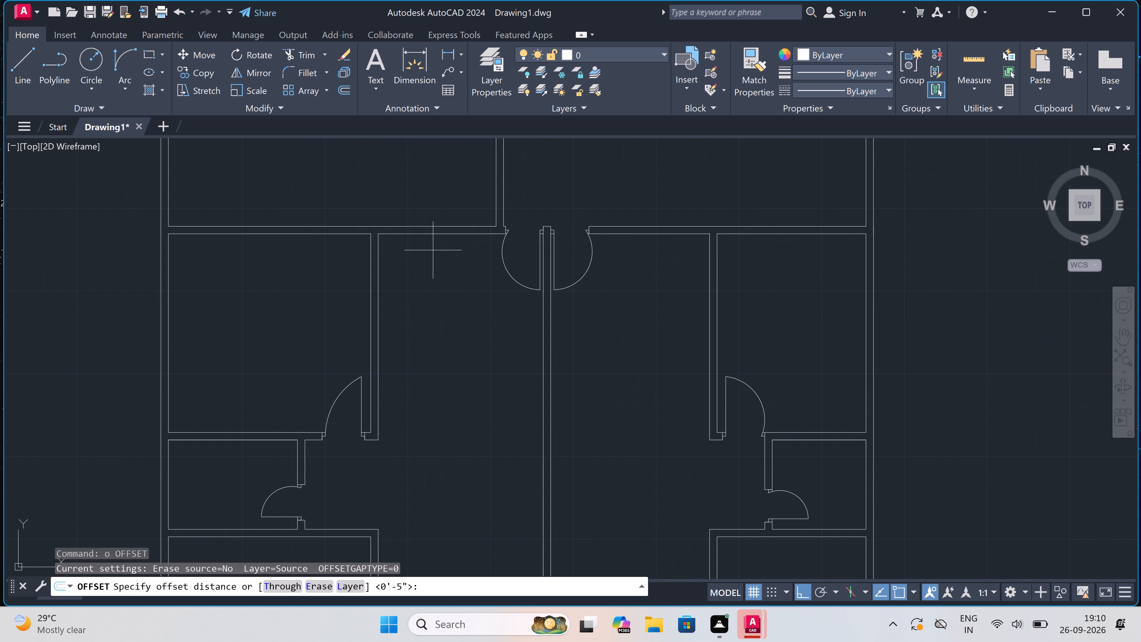
pyautogui.click(439, 235)
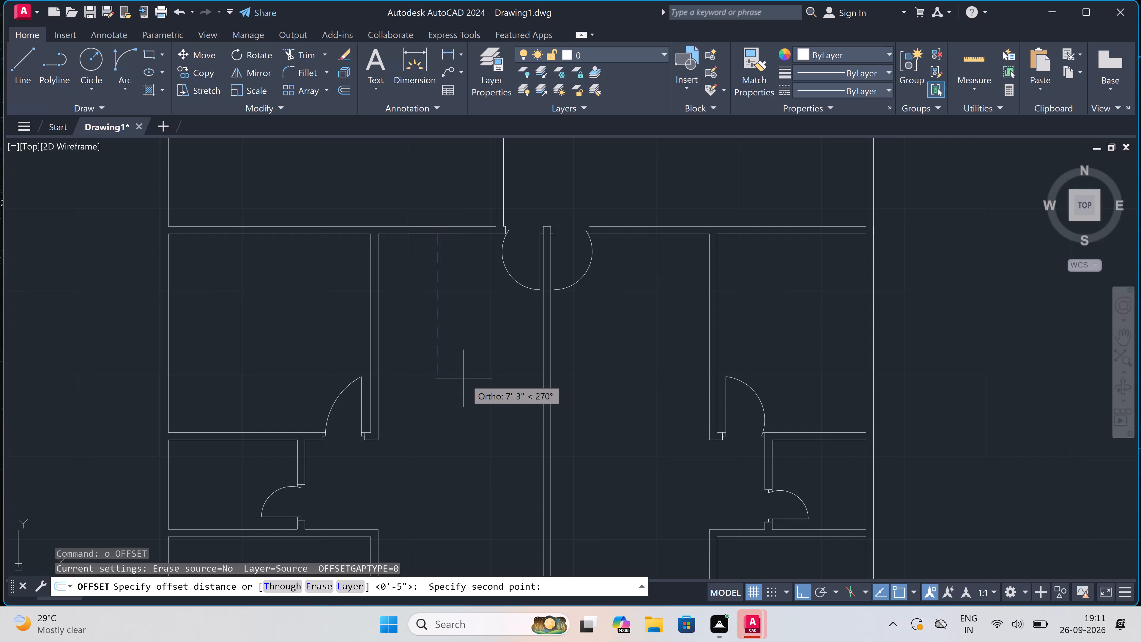
pyautogui.write("19'6")
pyautogui.write('"')
pyautogui.press('space')
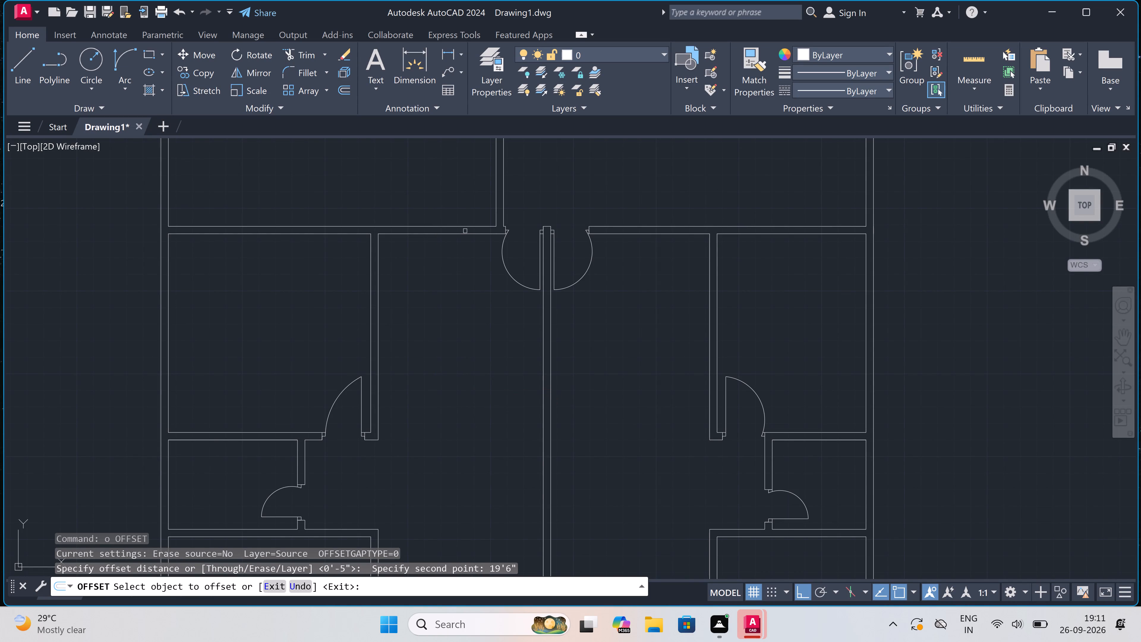
pyautogui.moveTo(464, 235); pyautogui.dragTo(464, 239)
pyautogui.doubleClick(467, 254)
pyautogui.scroll(-4, 467, 254)
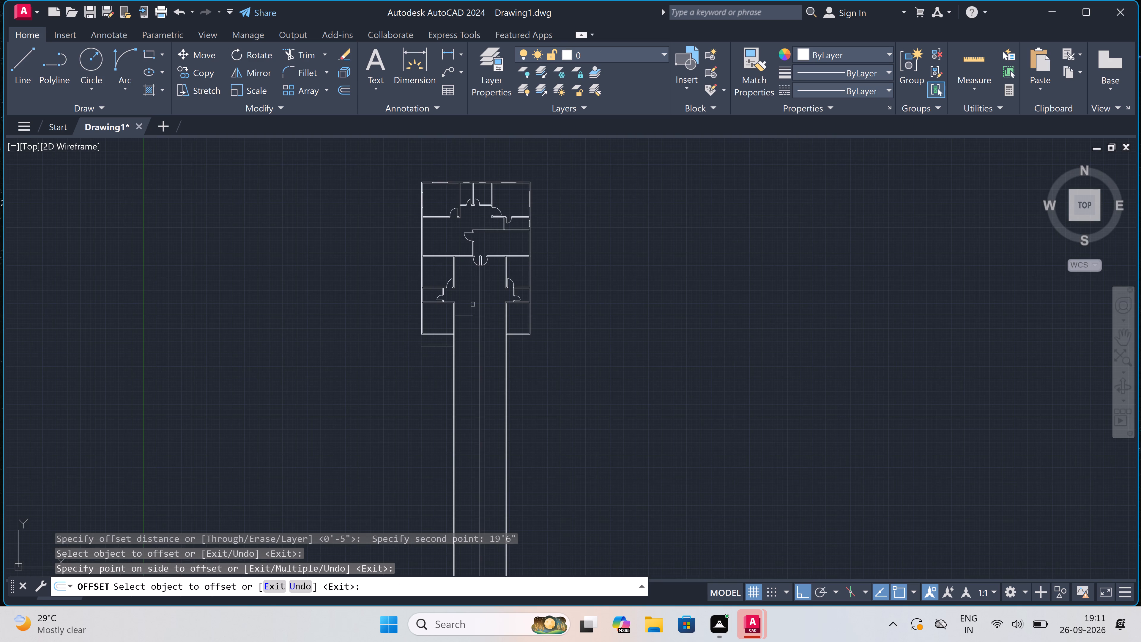
pyautogui.scroll(3, 463, 322)
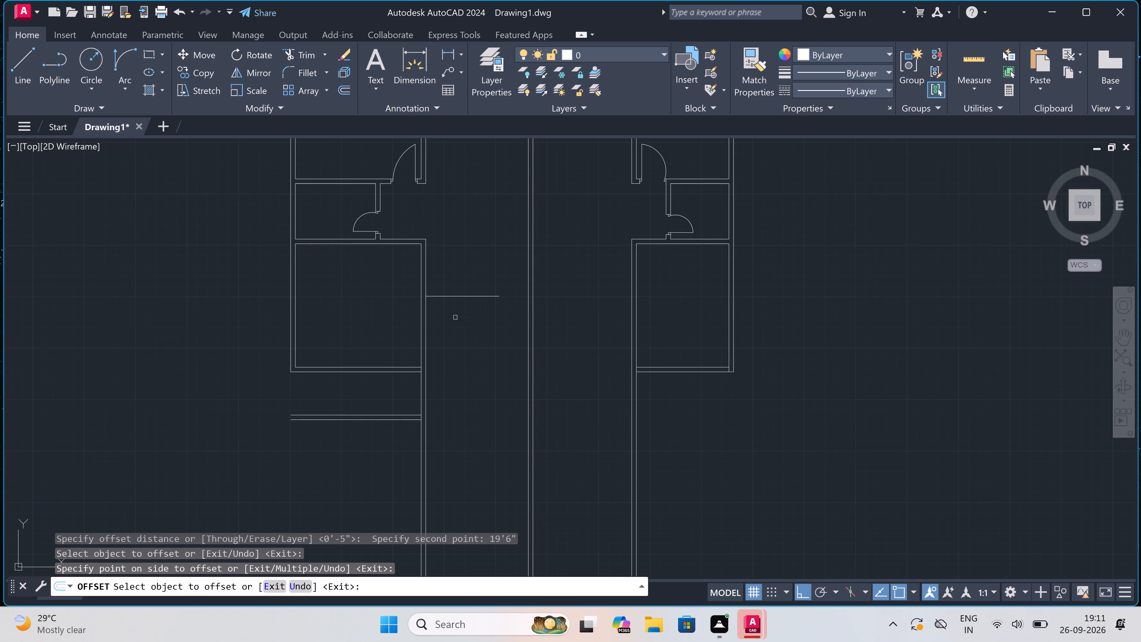
pyautogui.press('Escape')
# Offset the new short line between the left bay and the central wall 4.5" downward.
pyautogui.press('space')
pyautogui.moveTo(453, 296); pyautogui.dragTo(453, 305)
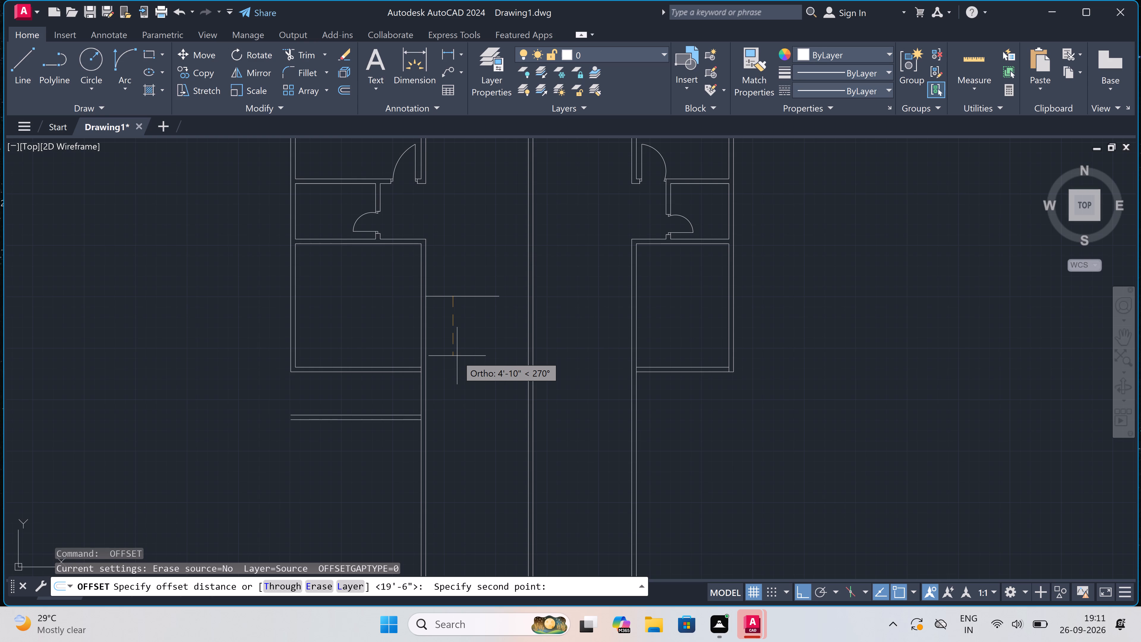
pyautogui.write('4.5"')
pyautogui.press('space')
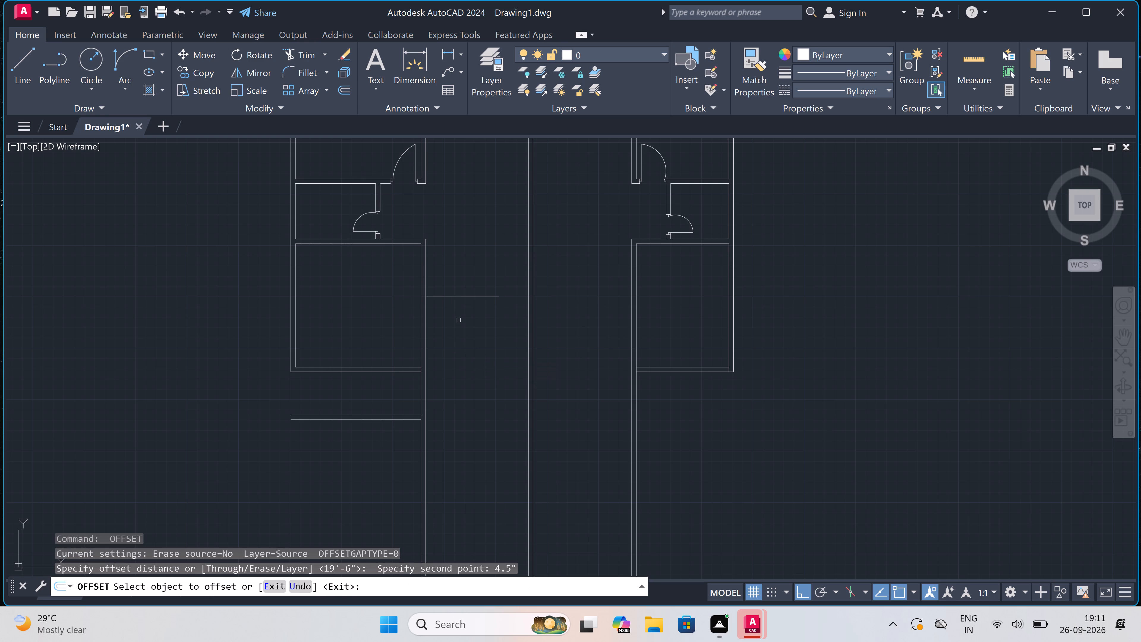
pyautogui.moveTo(464, 296); pyautogui.dragTo(466, 300)
pyautogui.moveTo(464, 322); pyautogui.dragTo(454, 332)
pyautogui.press('Escape')
# Offset the lower line of the new short wall beside the left bay 8' downward.
pyautogui.press('space')
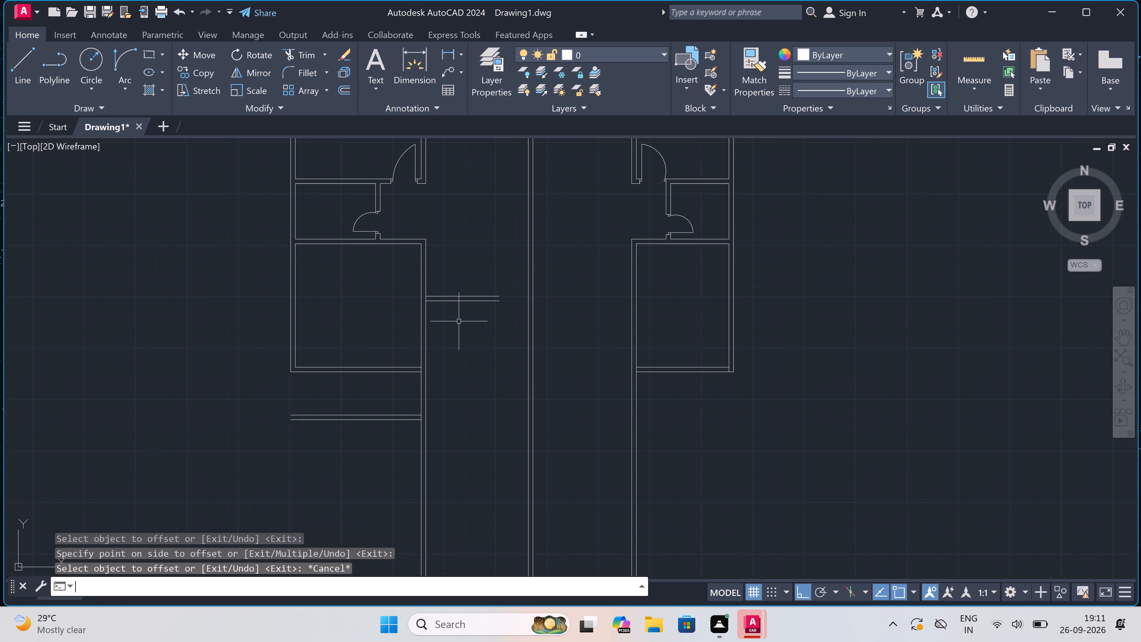
pyautogui.scroll(3, 458, 310)
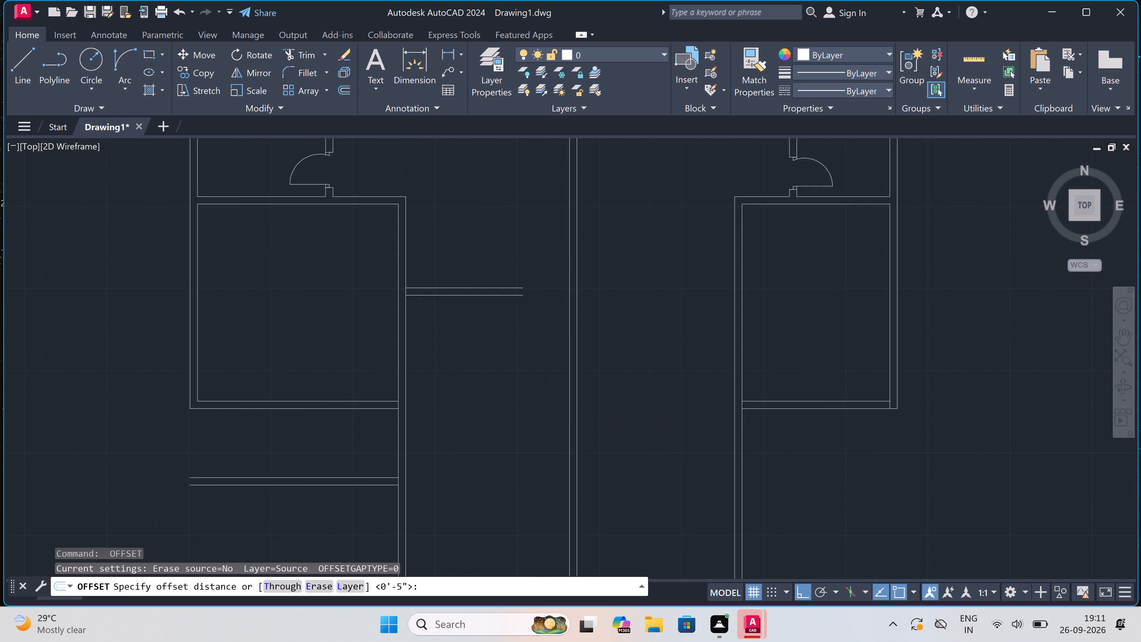
pyautogui.moveTo(477, 275); pyautogui.dragTo(478, 280)
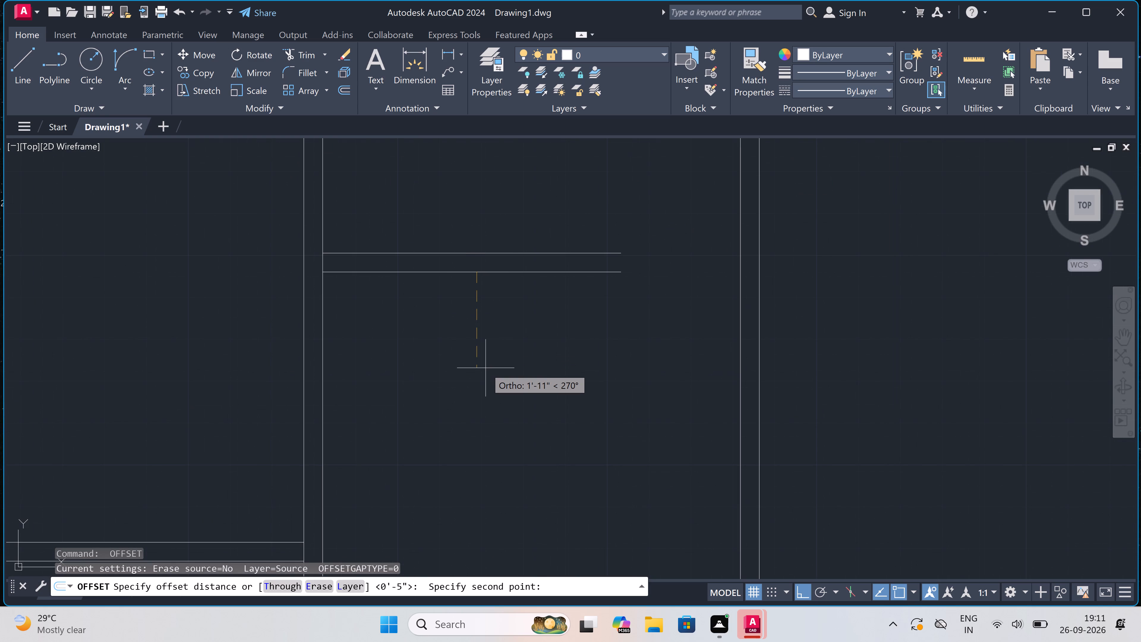
pyautogui.write("8'")
pyautogui.press('space')
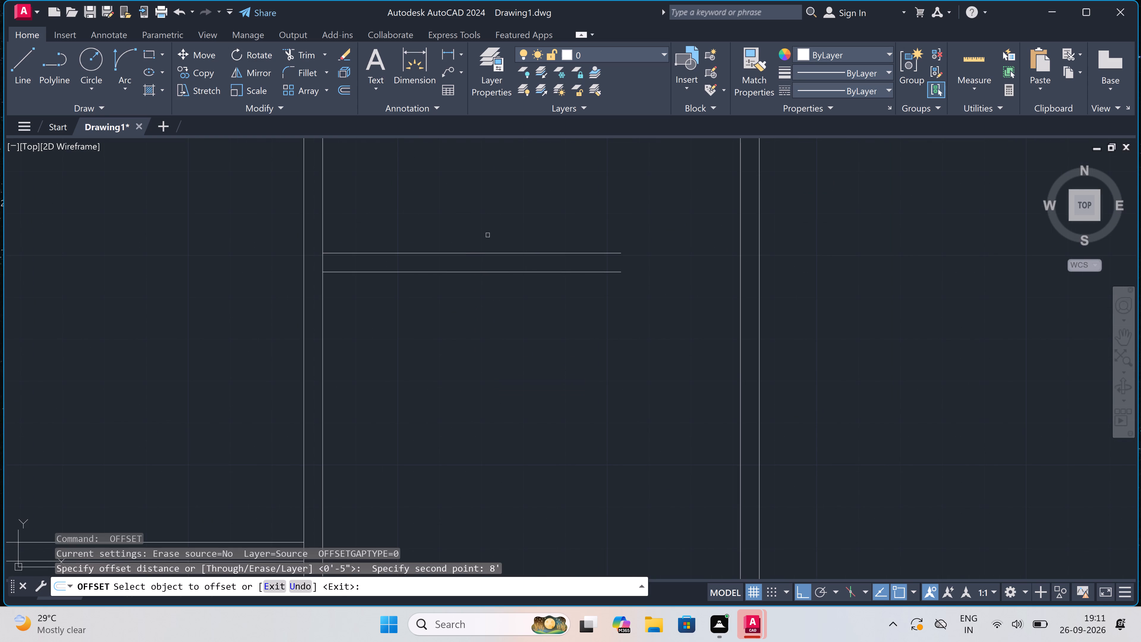
pyautogui.moveTo(494, 271); pyautogui.dragTo(494, 285)
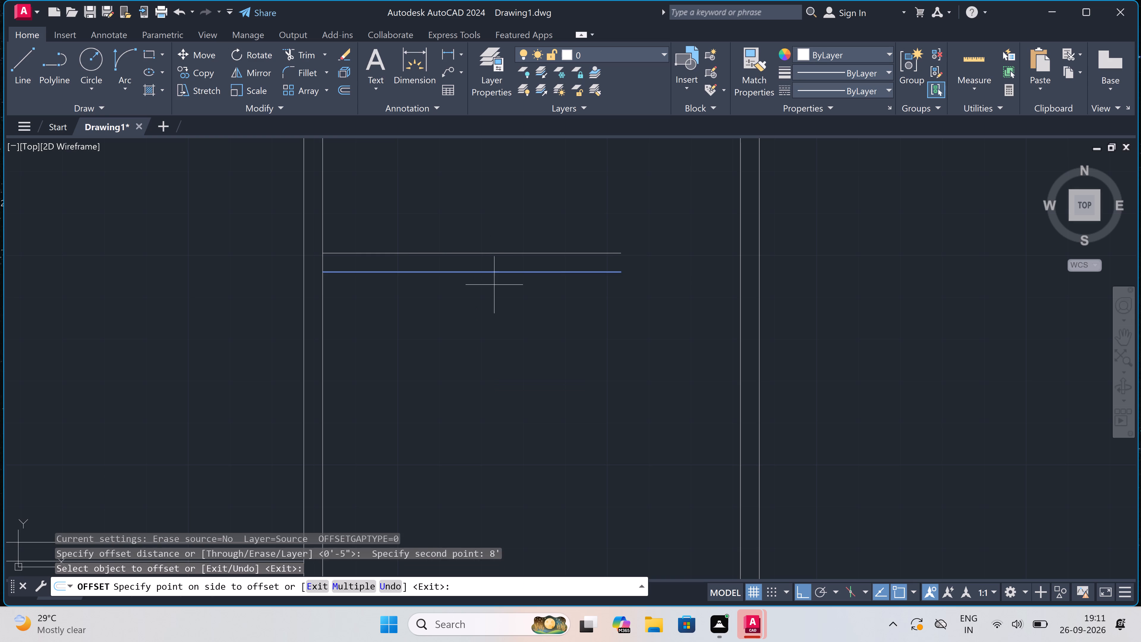
pyautogui.click(499, 324)
pyautogui.scroll(-5, 499, 322)
pyautogui.scroll(3, 504, 352)
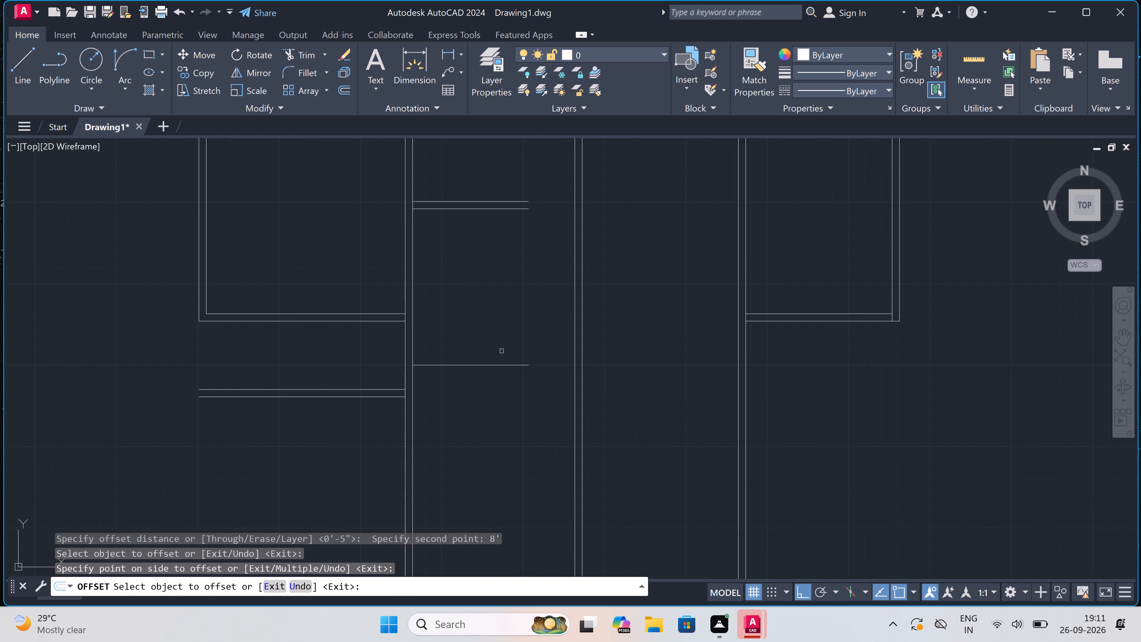
pyautogui.press('Escape')
# Offset the new lower line between the left bay and the central wall 4.5" upward.
pyautogui.press('space')
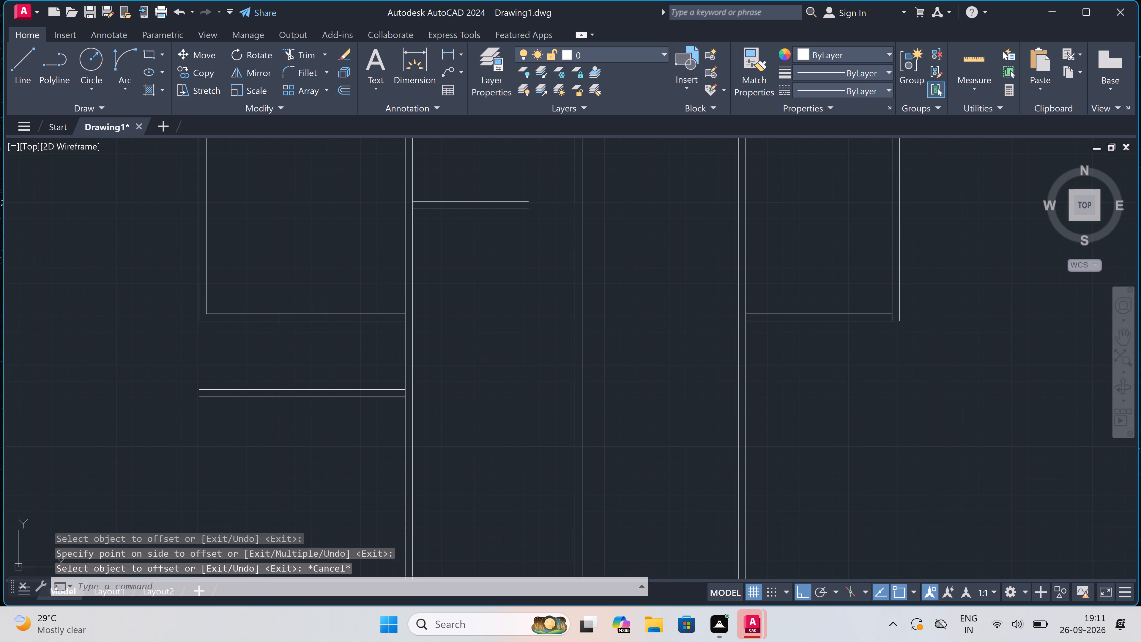
pyautogui.click(484, 364)
pyautogui.press('4')
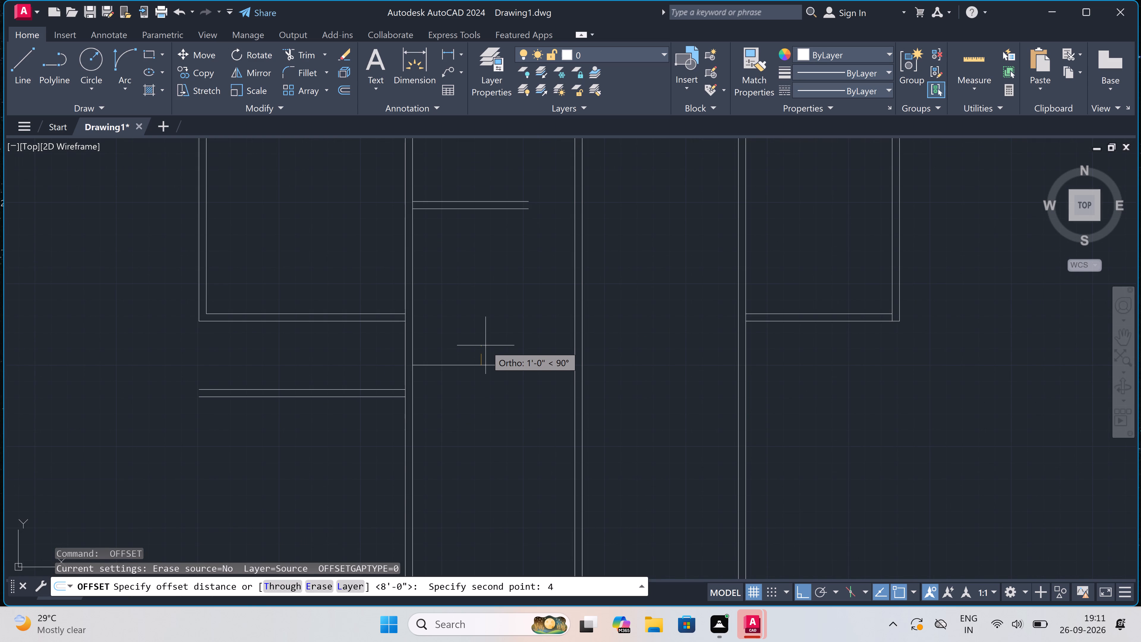
pyautogui.press('.')
pyautogui.press('5')
pyautogui.hotkey('shift', '"')
pyautogui.press('space')
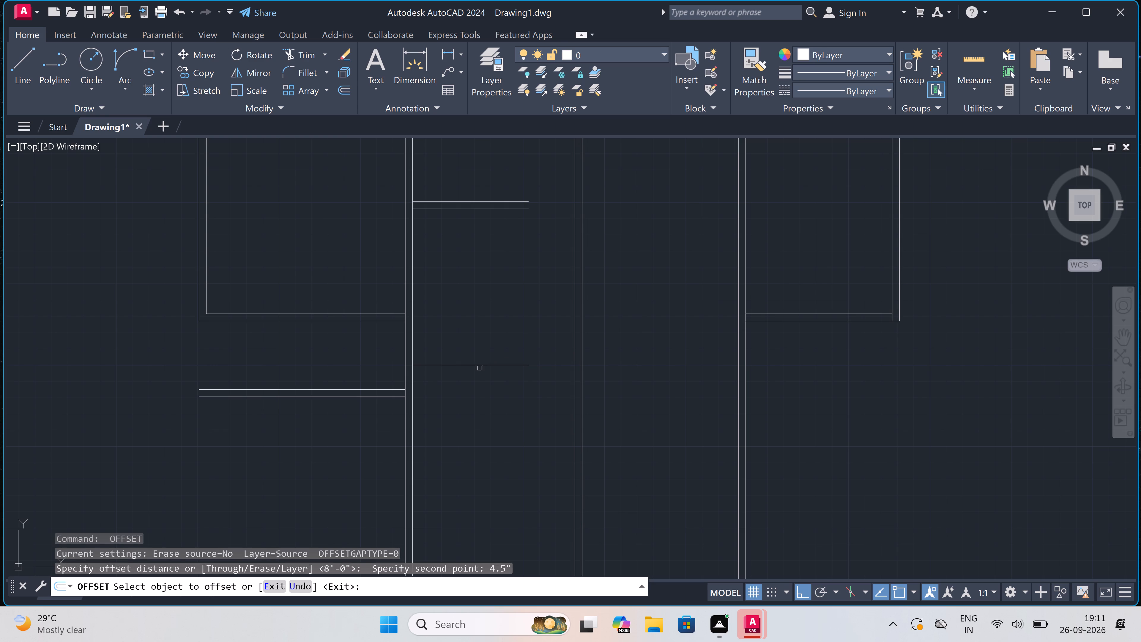
pyautogui.click(476, 367)
pyautogui.click(479, 335)
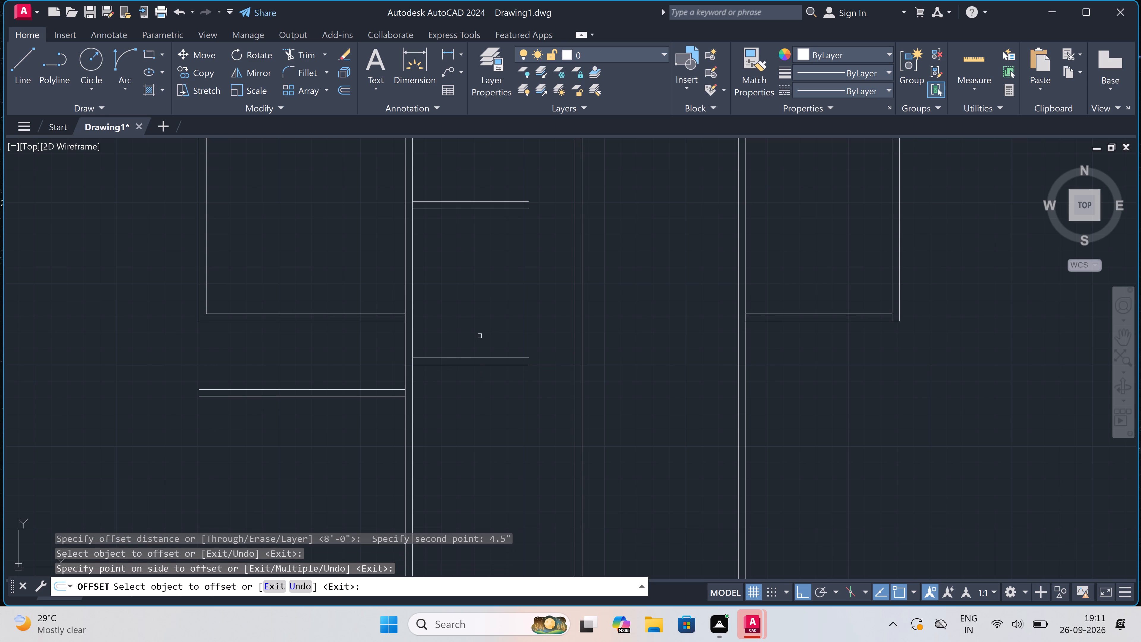
pyautogui.press('Escape')
# Extend both lines of the lower short wall across the central wall to the right bay's inner wall line.
pyautogui.write('ex')
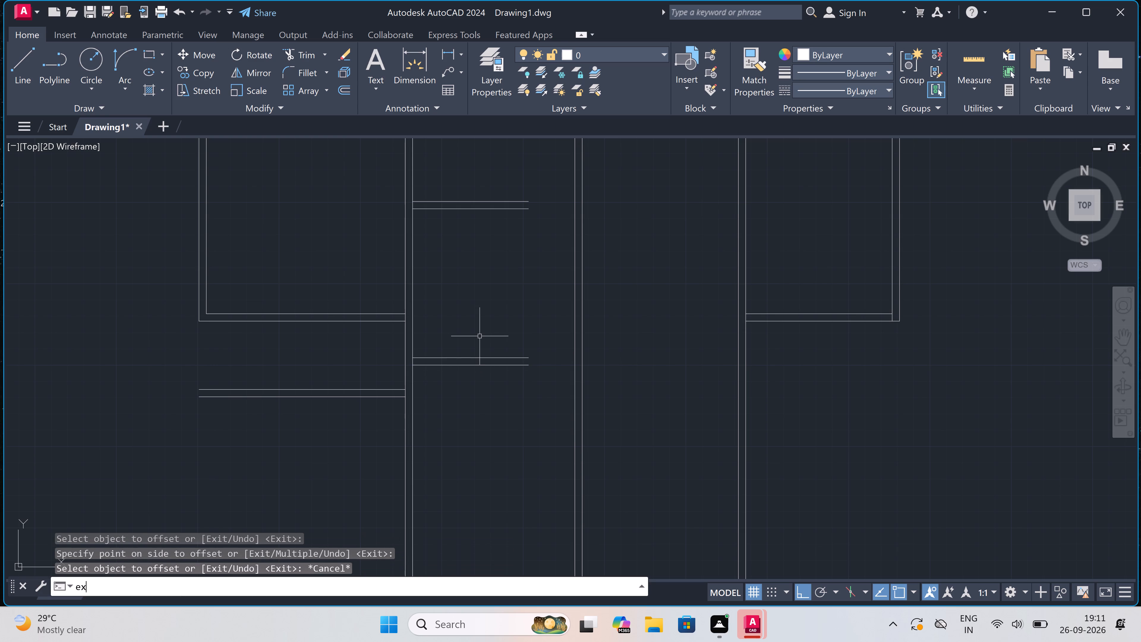
pyautogui.press('space')
pyautogui.moveTo(479, 339); pyautogui.dragTo(482, 353)
pyautogui.click(490, 422)
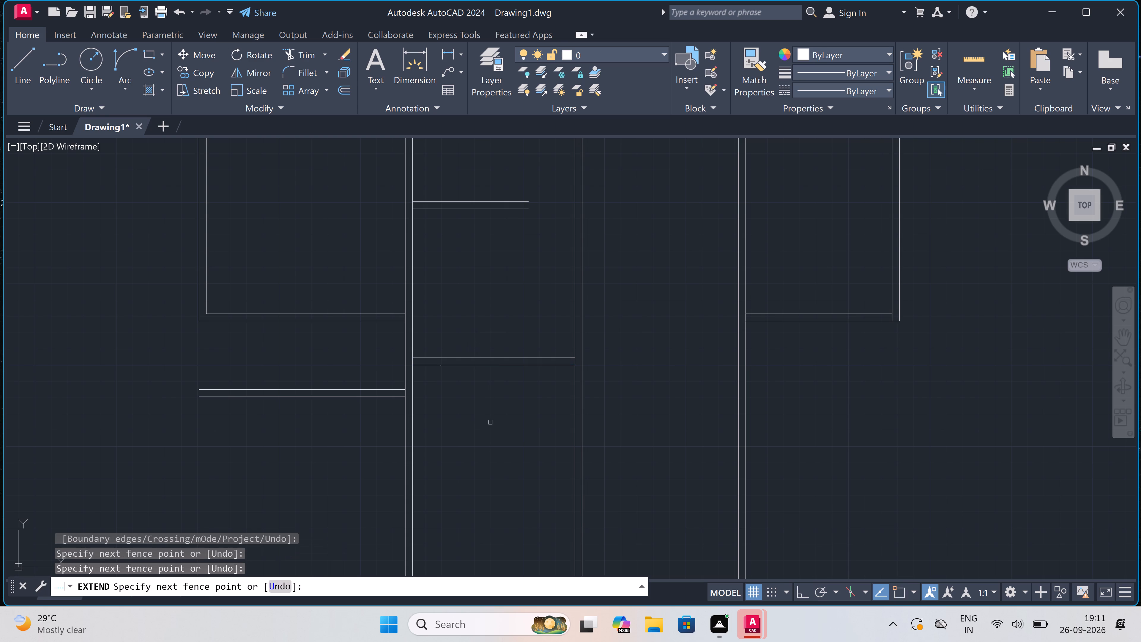
pyautogui.moveTo(510, 341); pyautogui.dragTo(513, 350)
pyautogui.doubleClick(533, 433)
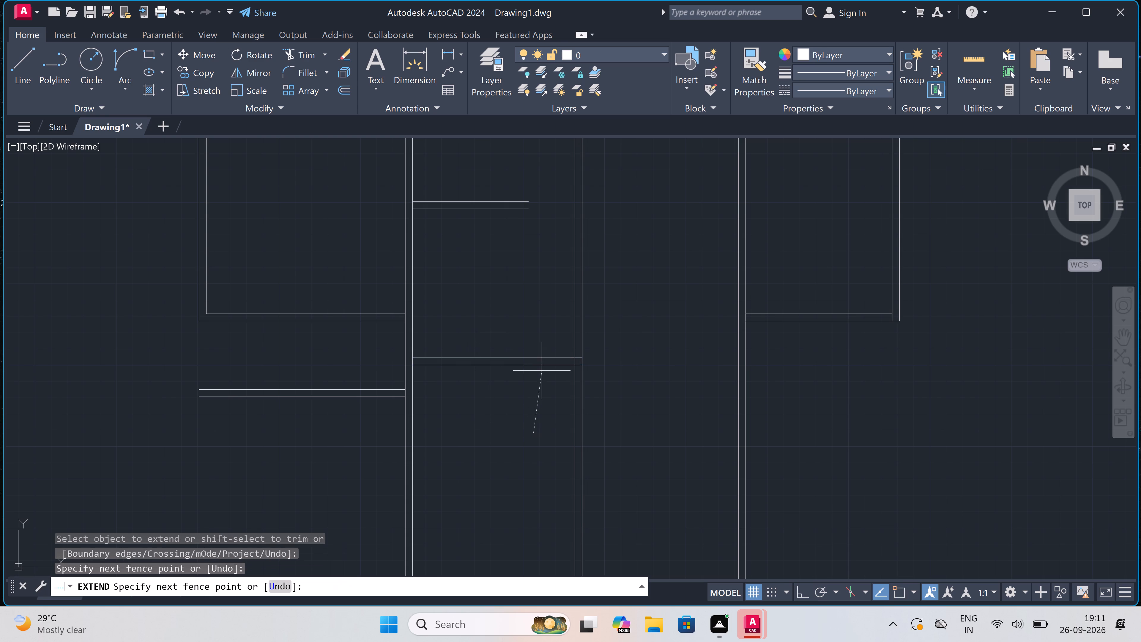
pyautogui.click(542, 368)
pyautogui.moveTo(554, 331); pyautogui.dragTo(555, 337)
pyautogui.click(560, 484)
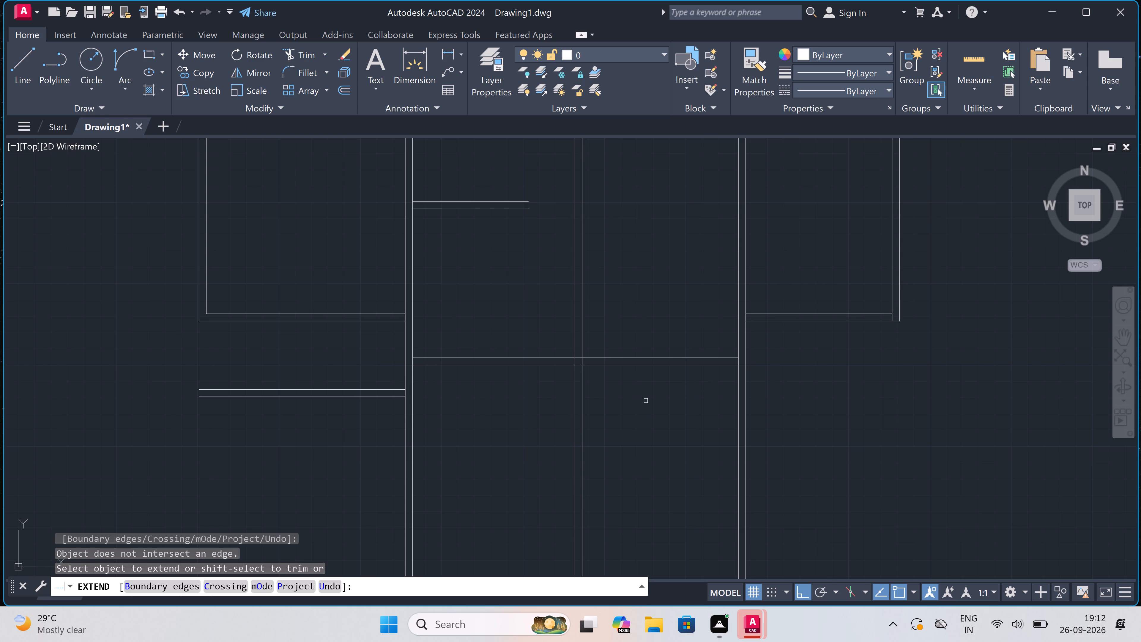
pyautogui.press('Escape')
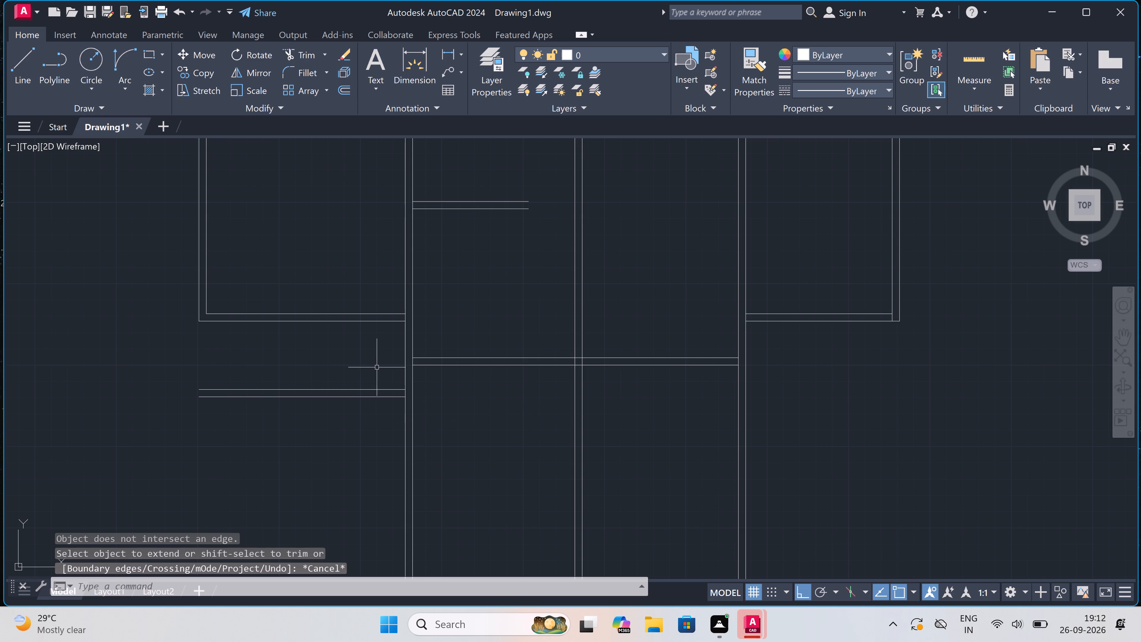
# Extend both lines of the wall below the left bay across the central wall to the outer face of the right bay's inner wall.
pyautogui.press('space')
pyautogui.moveTo(379, 366); pyautogui.dragTo(381, 369)
pyautogui.click(388, 483)
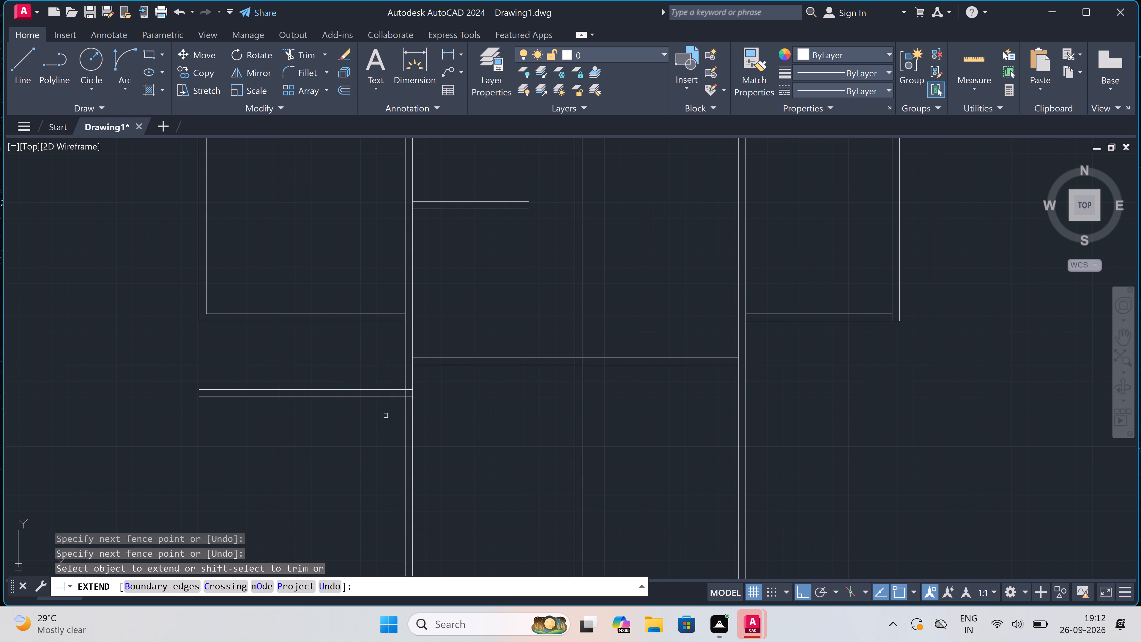
pyautogui.moveTo(385, 388); pyautogui.dragTo(386, 392)
pyautogui.moveTo(385, 417); pyautogui.dragTo(385, 416)
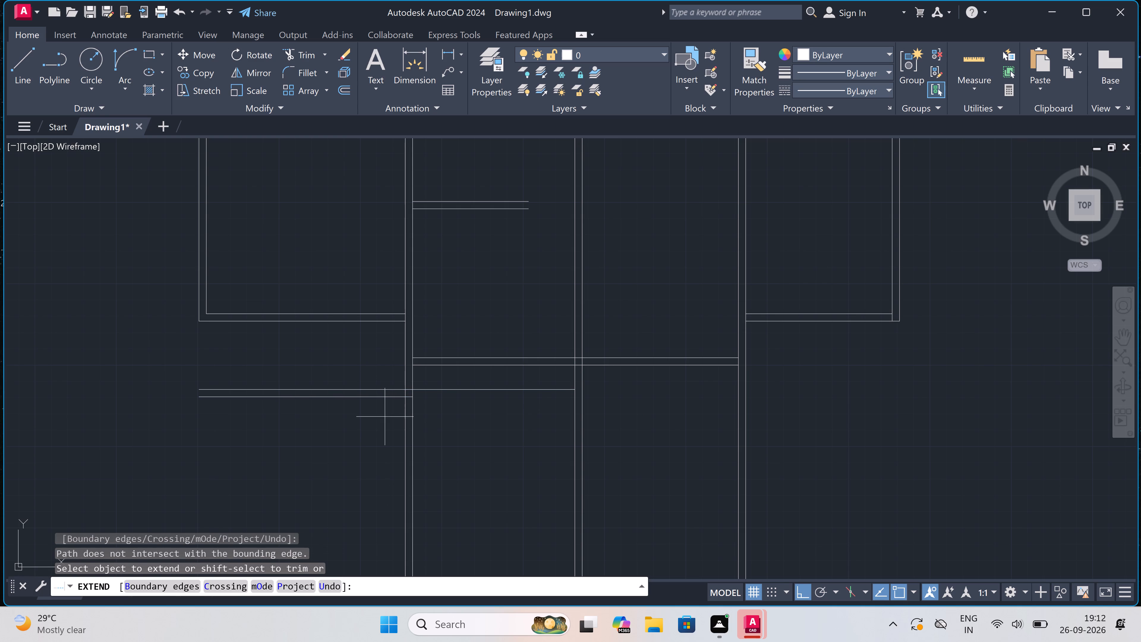
pyautogui.moveTo(385, 416); pyautogui.dragTo(385, 410)
pyautogui.moveTo(398, 356); pyautogui.dragTo(398, 361)
pyautogui.click(397, 491)
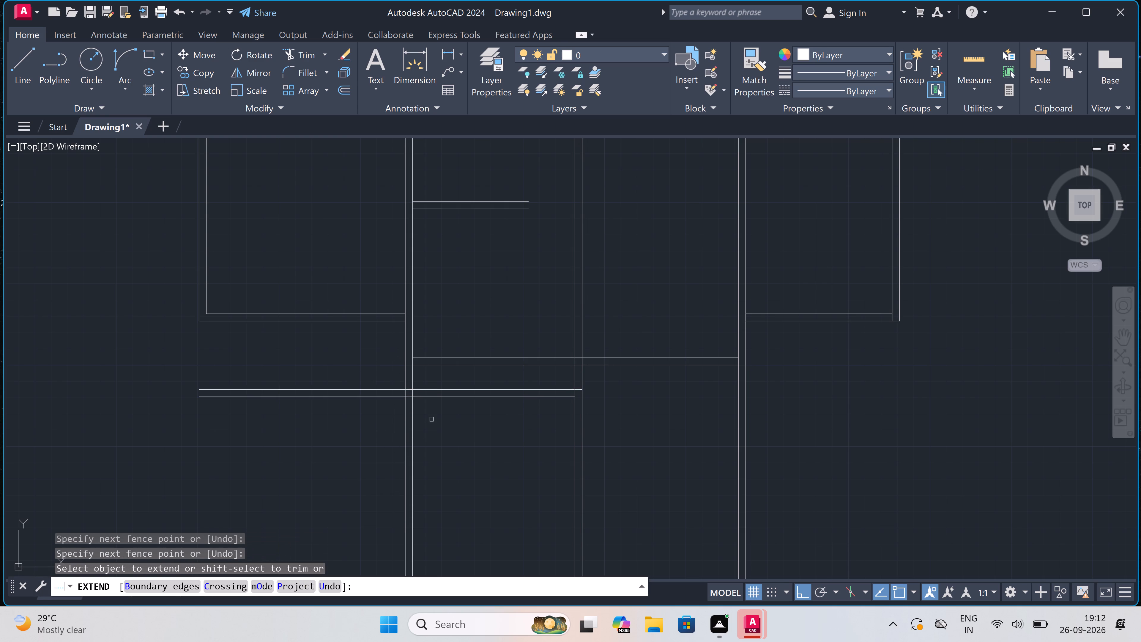
pyautogui.click(445, 413)
pyautogui.click(472, 386)
pyautogui.click(487, 409)
pyautogui.doubleClick(520, 385)
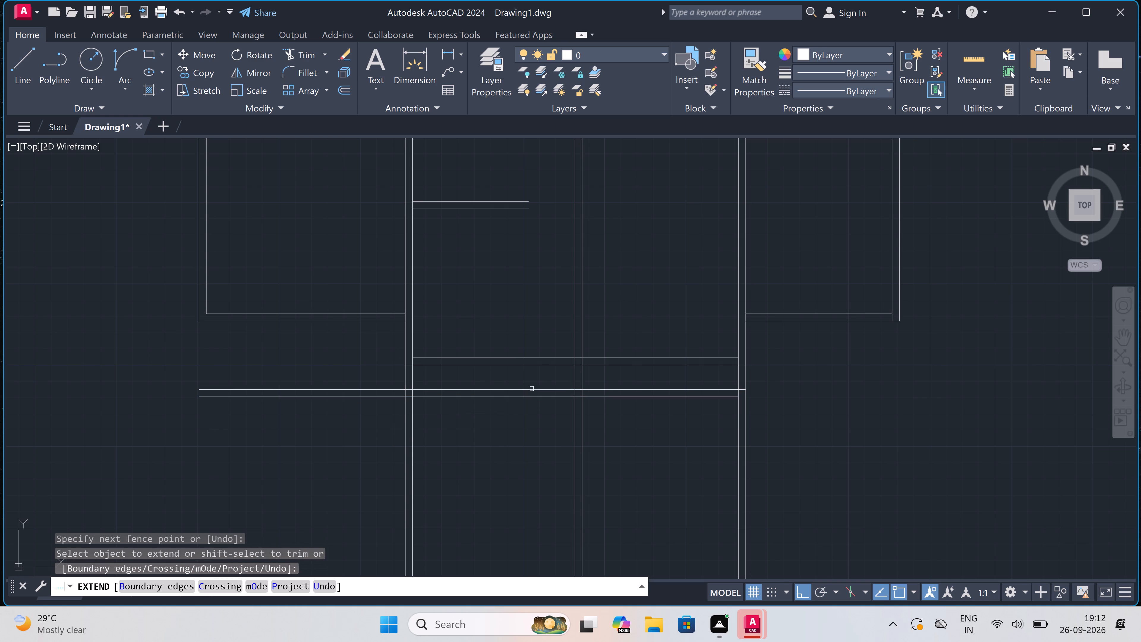
pyautogui.click(610, 414)
pyautogui.click(659, 369)
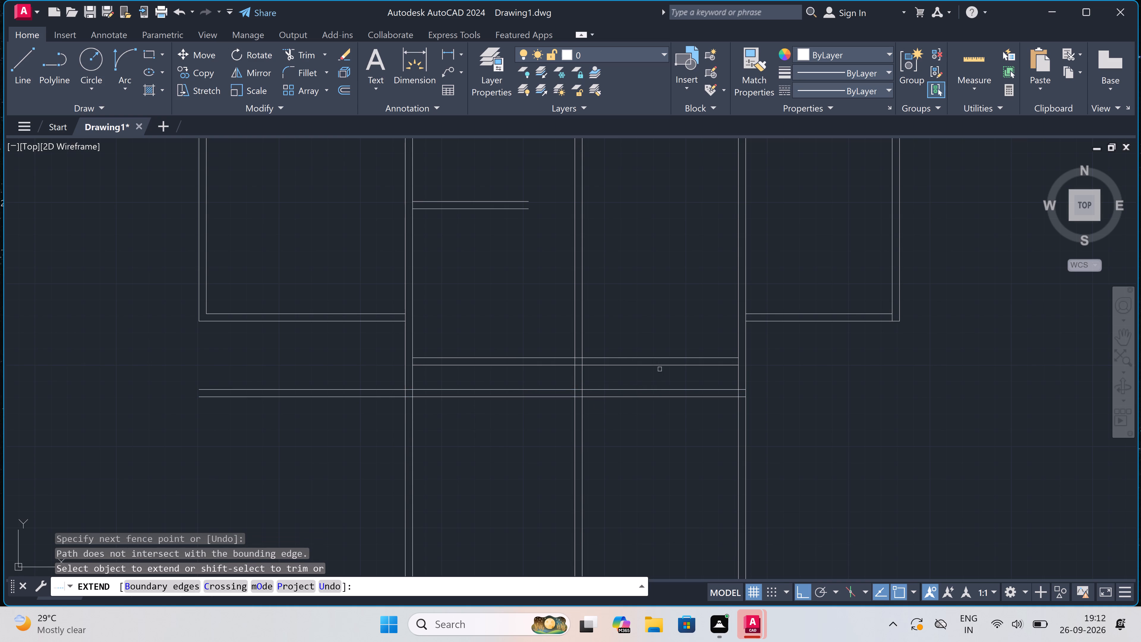
pyautogui.press('Escape')
# Draw a vertical line down from the right bay's lower outer corner to about the level of the lower cross wall.
pyautogui.scroll(-1, 872, 362)
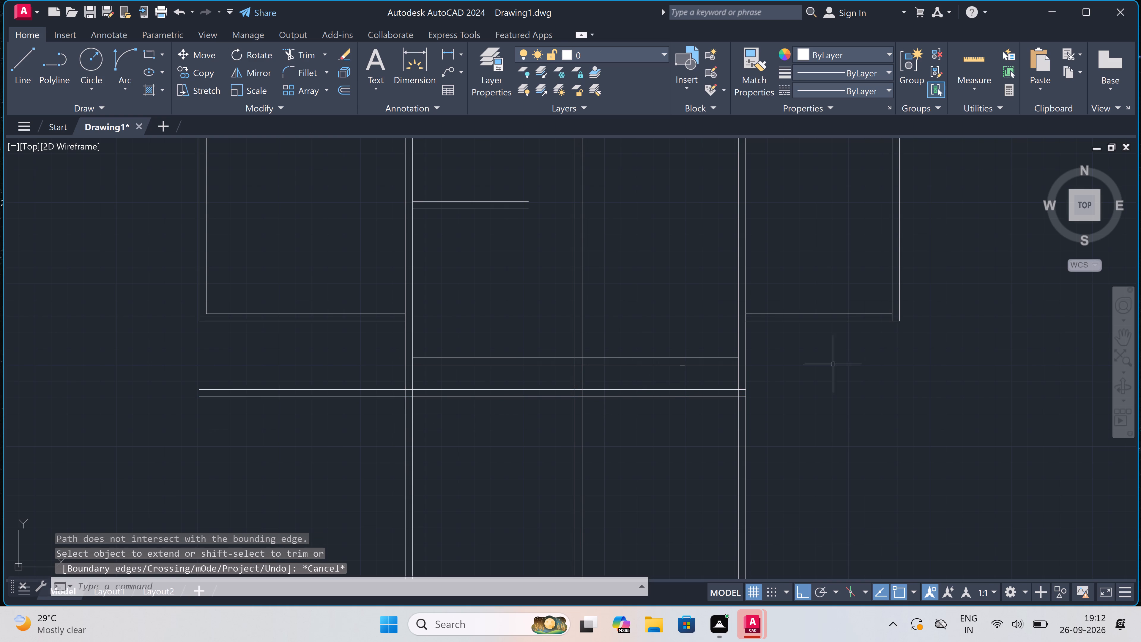
pyautogui.scroll(-2, 872, 362)
pyautogui.scroll(2, 881, 362)
pyautogui.press('l')
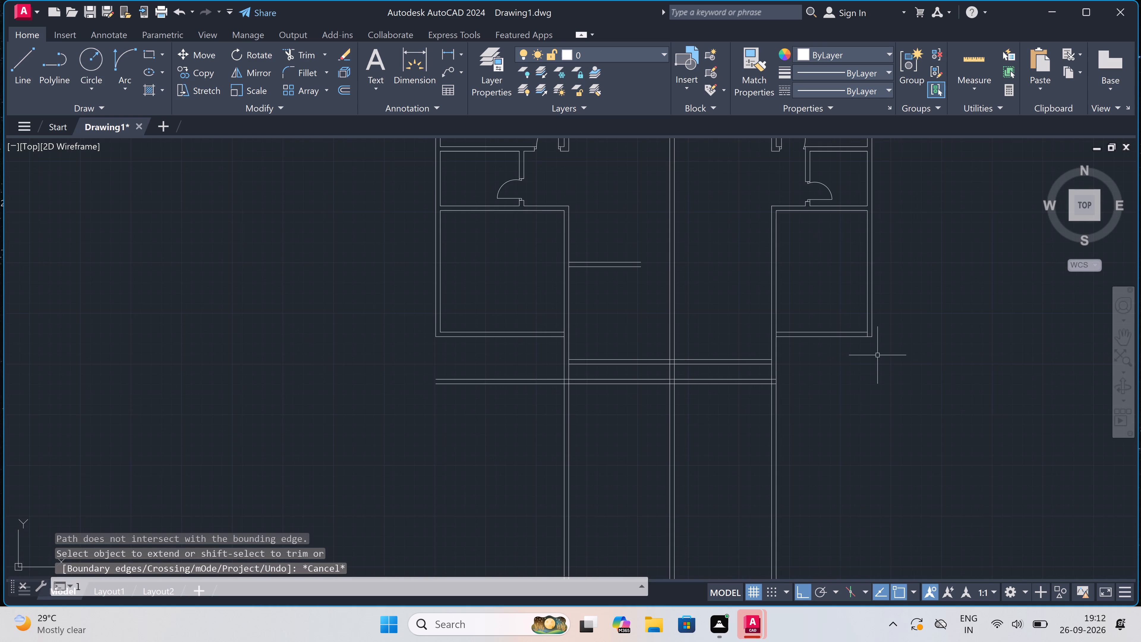
pyautogui.press('space')
pyautogui.moveTo(873, 336); pyautogui.dragTo(872, 340)
pyautogui.click(867, 383)
pyautogui.press('Escape')
# Extend the upper line of the lower cross wall to the new vertical line below the right bay.
pyautogui.scroll(2, 850, 382)
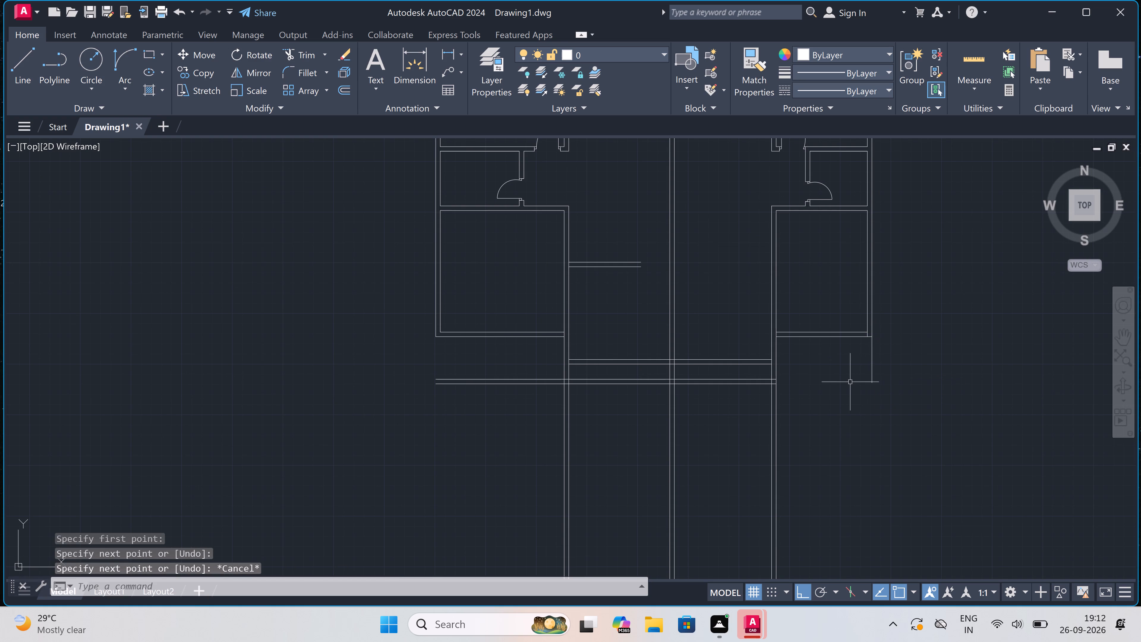
pyautogui.write('ex')
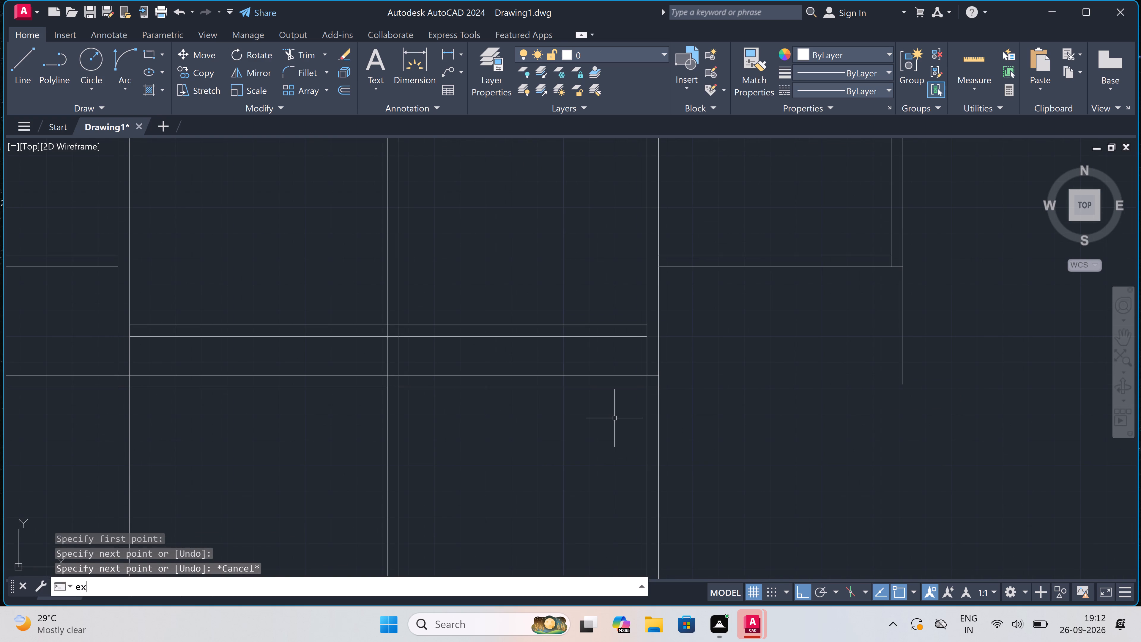
pyautogui.press('space')
pyautogui.moveTo(601, 364); pyautogui.dragTo(602, 367)
pyautogui.click(603, 371)
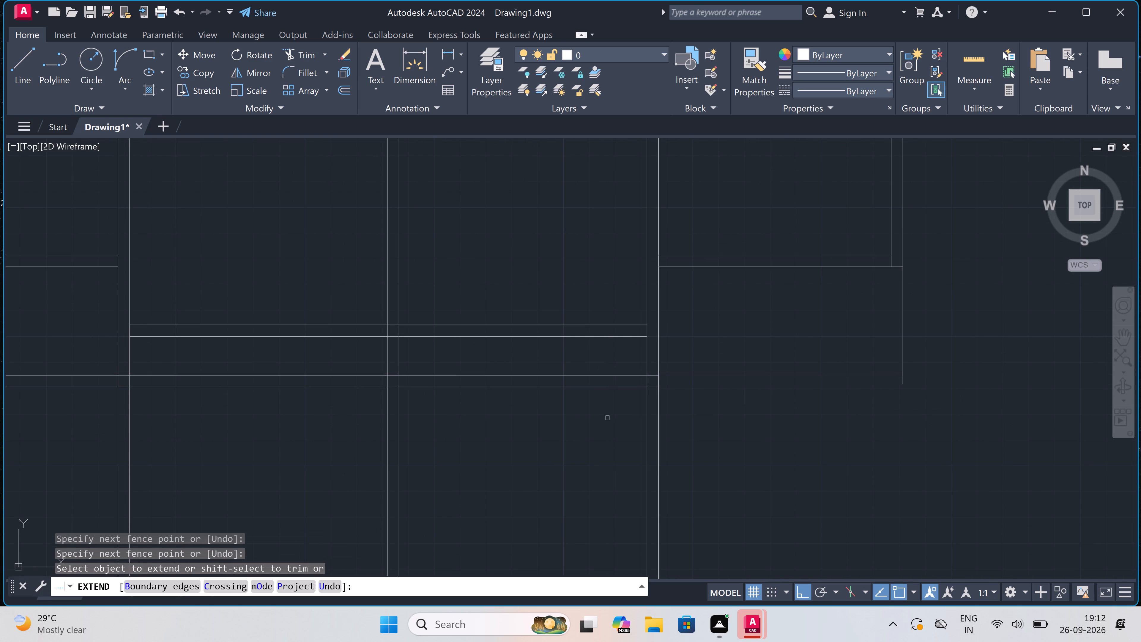
pyautogui.click(609, 425)
pyautogui.click(608, 362)
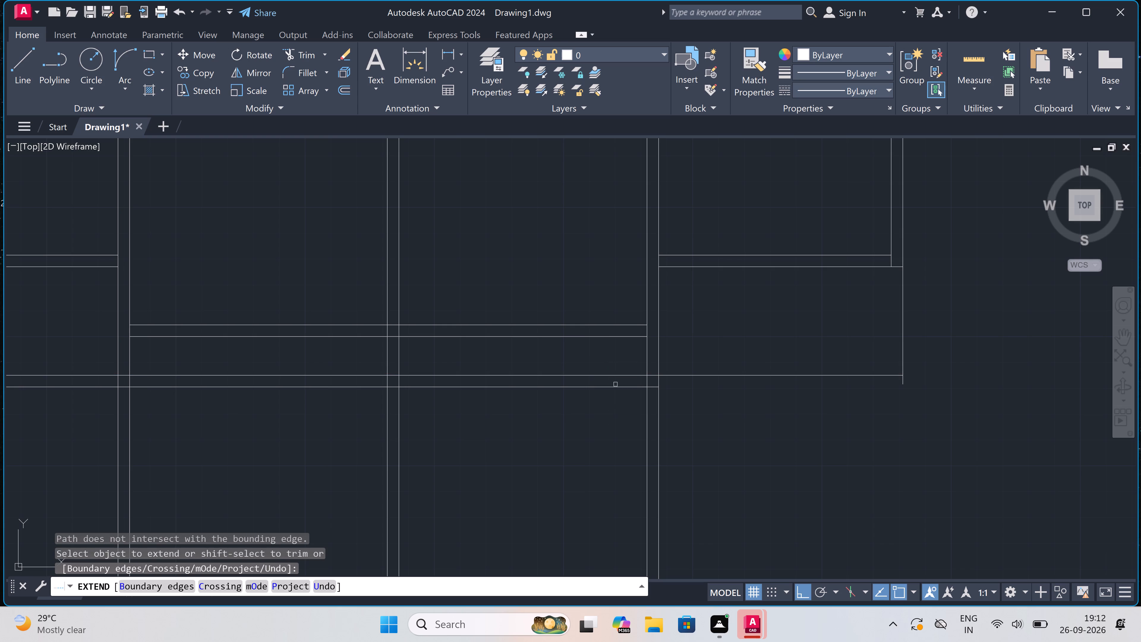
pyautogui.scroll(-1, 620, 388)
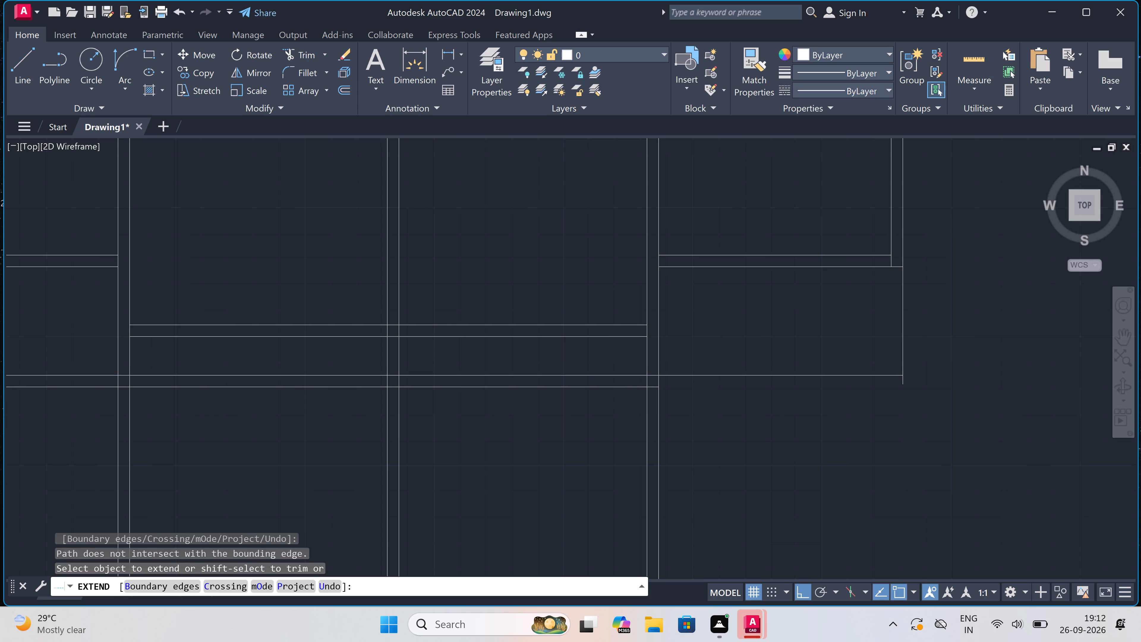
pyautogui.scroll(-3, 620, 388)
pyautogui.scroll(2, 620, 388)
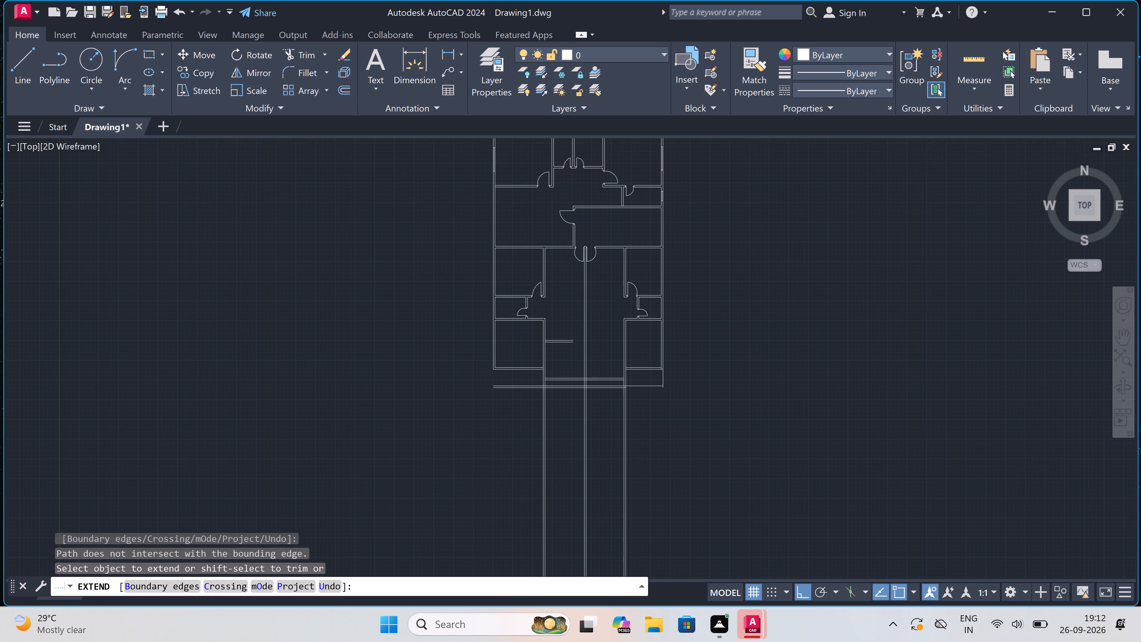
pyautogui.press('Escape')
# Draw another vertical line continuing downward from the end of the line below the right bay, past the cross wall.
pyautogui.scroll(2, 738, 371)
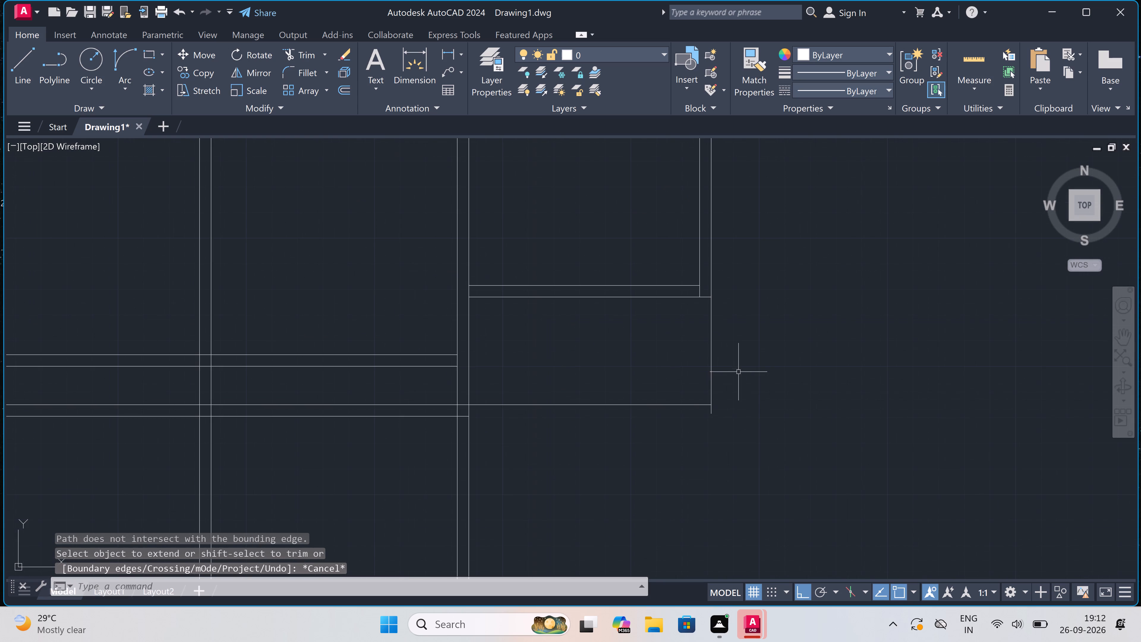
pyautogui.press('l')
pyautogui.press('space')
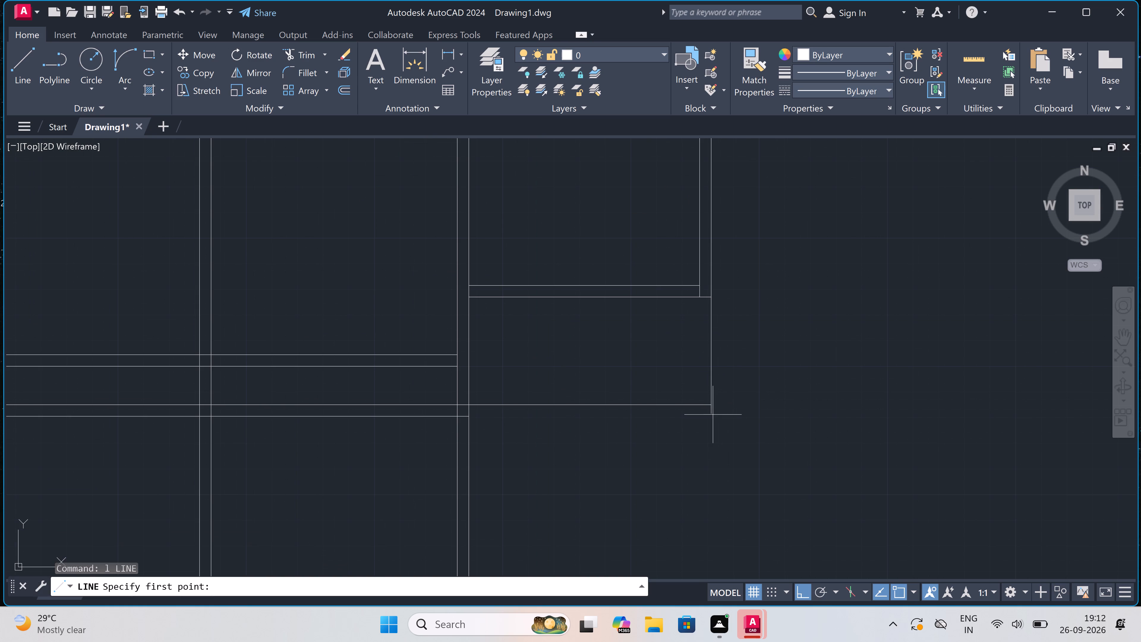
pyautogui.click(713, 411)
pyautogui.click(715, 462)
pyautogui.press('Escape')
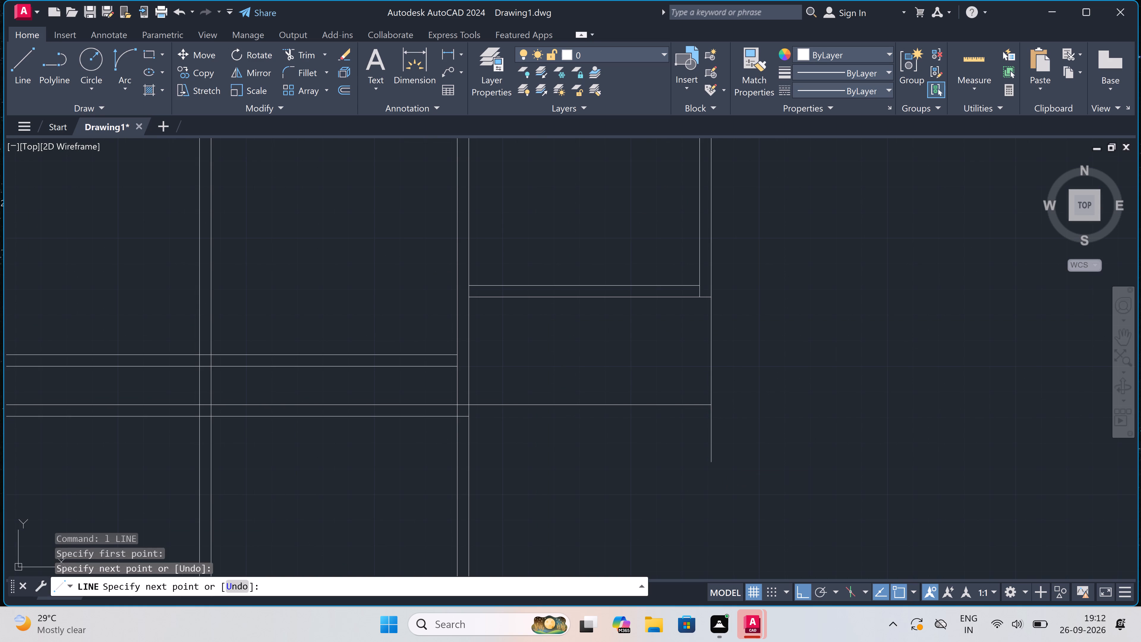
# Extend the lower line of the cross wall to the lengthened vertical line below the right bay.
pyautogui.press('e')
pyautogui.press('x')
pyautogui.press('space')
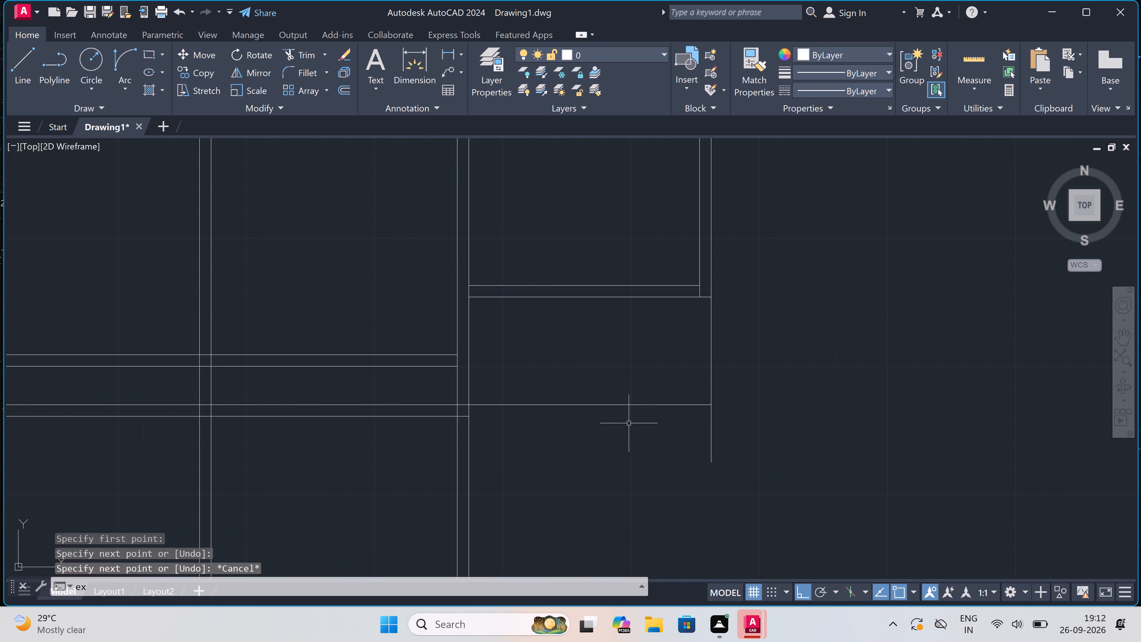
pyautogui.click(443, 416)
pyautogui.press('Escape')
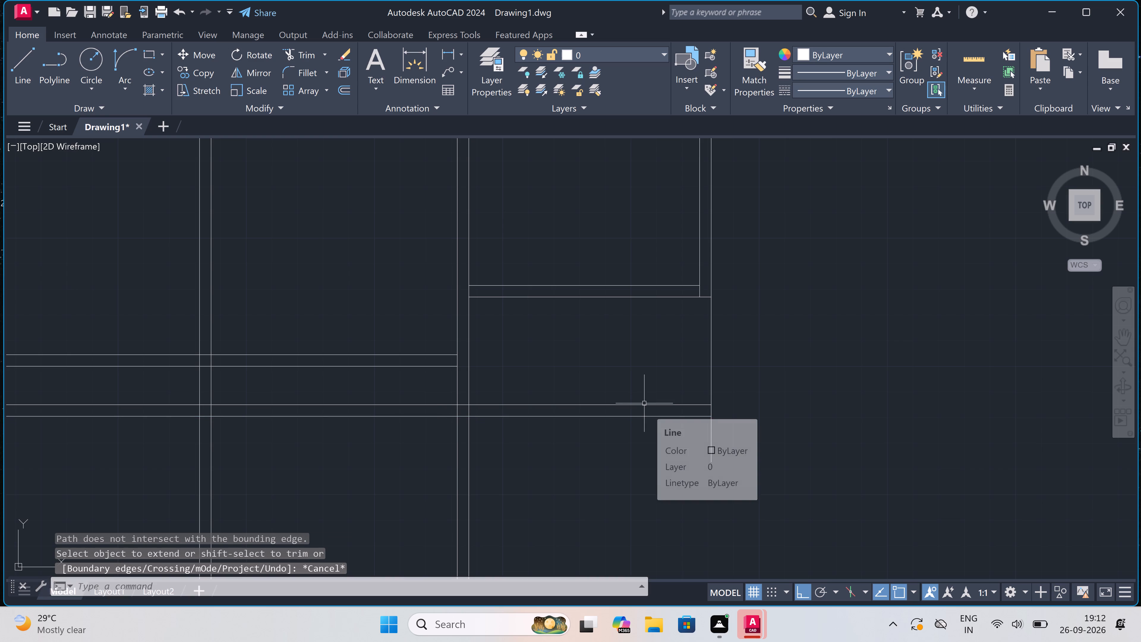
# Draw a 5' horizontal line toward the central wall from the inner wall line's end at the right bay's lower outer corner.
pyautogui.write('l')
pyautogui.press('space')
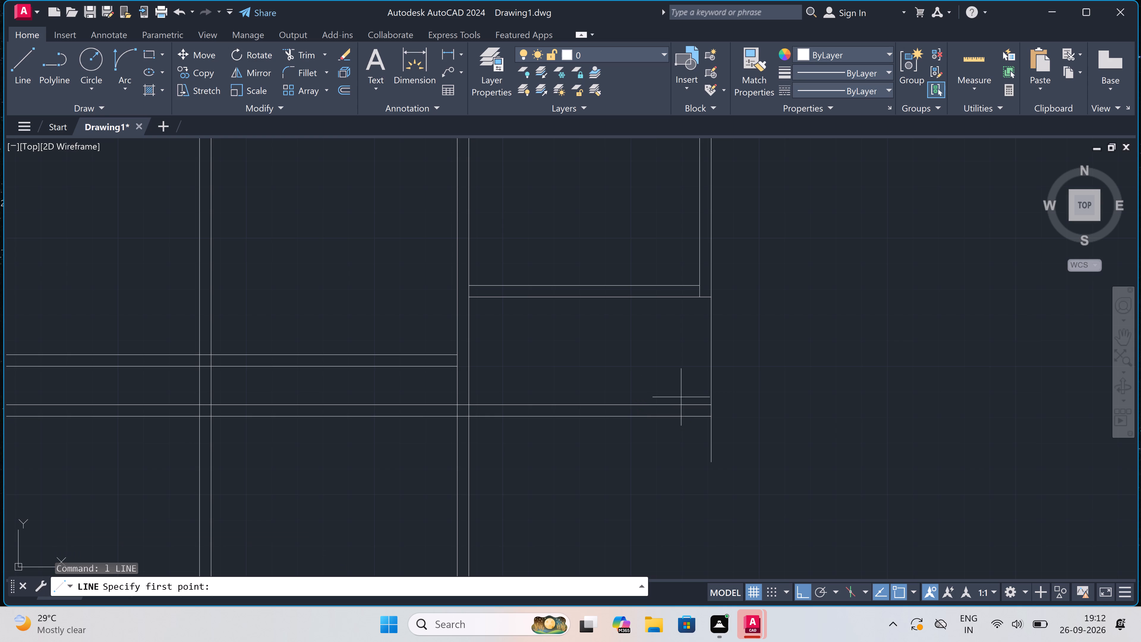
pyautogui.click(696, 296)
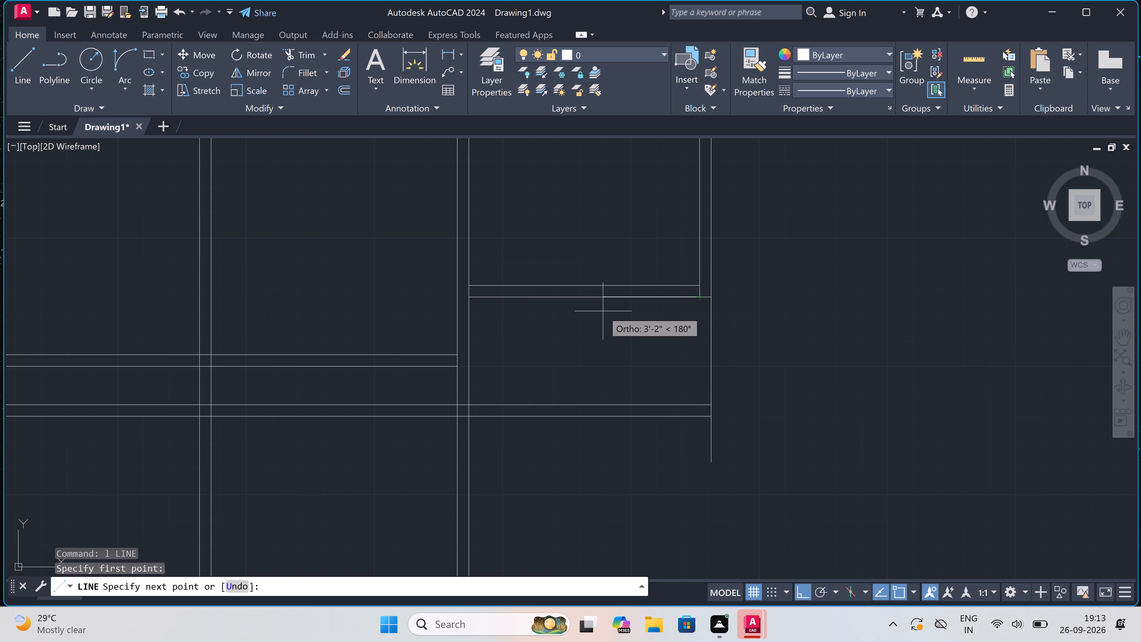
pyautogui.press('5')
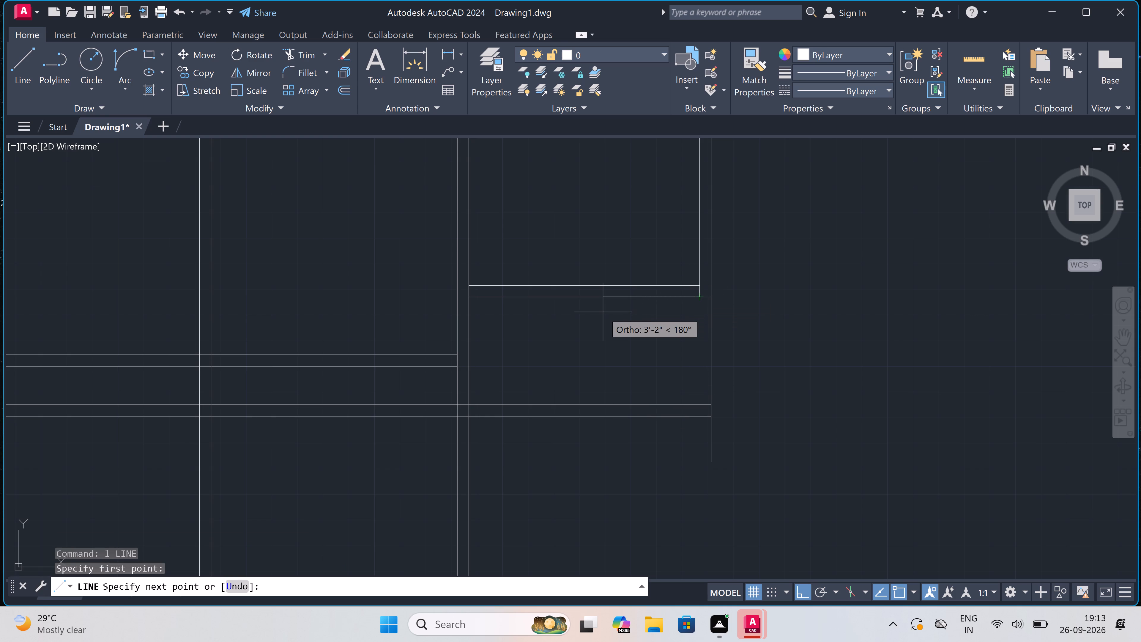
pyautogui.write("'")
pyautogui.press('space')
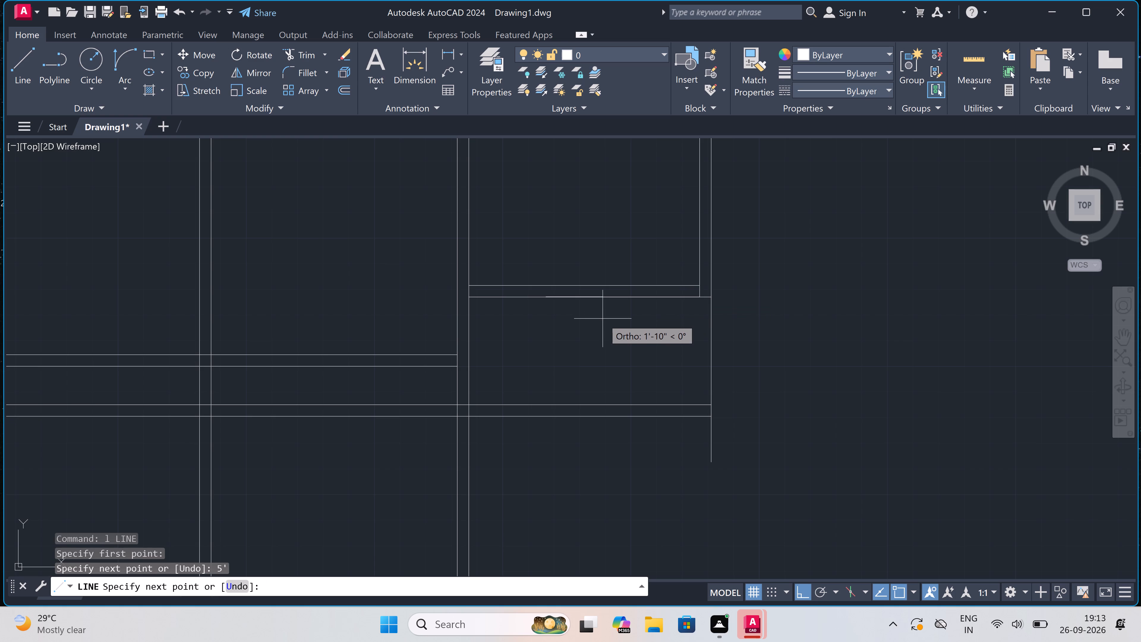
pyautogui.press('Escape')
# Draw a 4.5" wide vertical partition from the midpoint of the right bay's bottom wall line down to the cross wall and back up.
pyautogui.press('space')
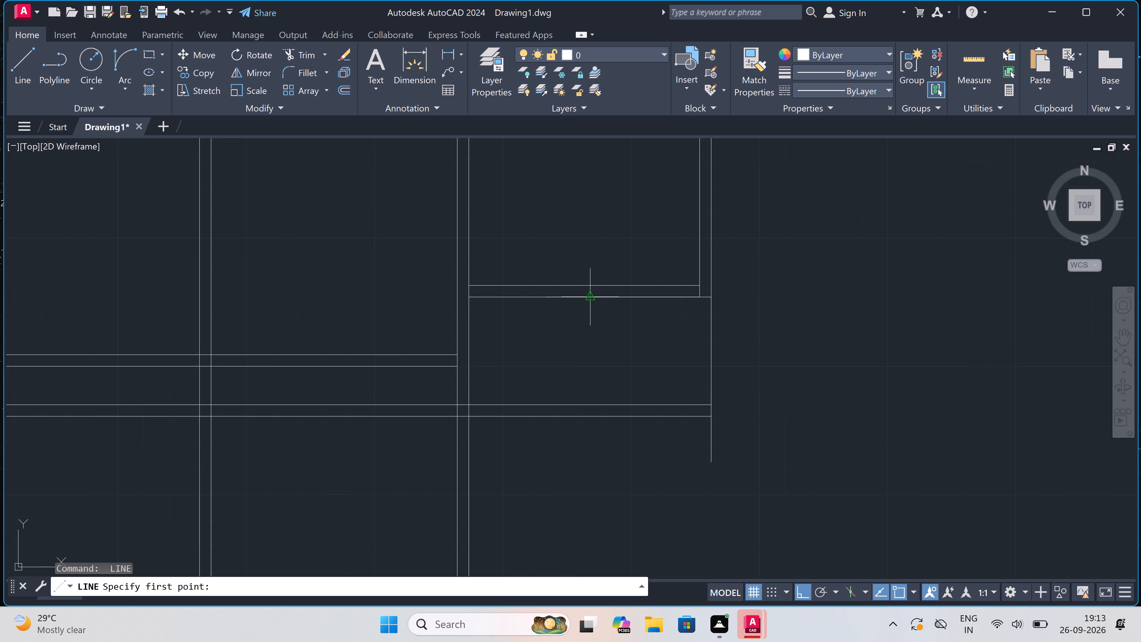
pyautogui.moveTo(592, 296); pyautogui.dragTo(593, 300)
pyautogui.click(589, 400)
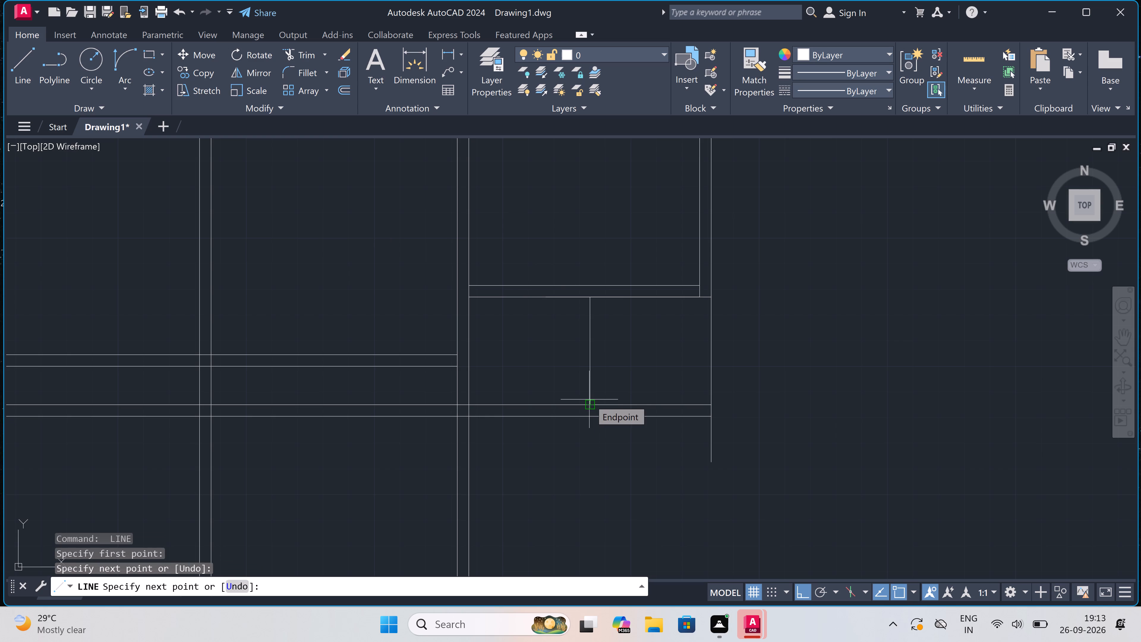
pyautogui.write('4.5"')
pyautogui.press('space')
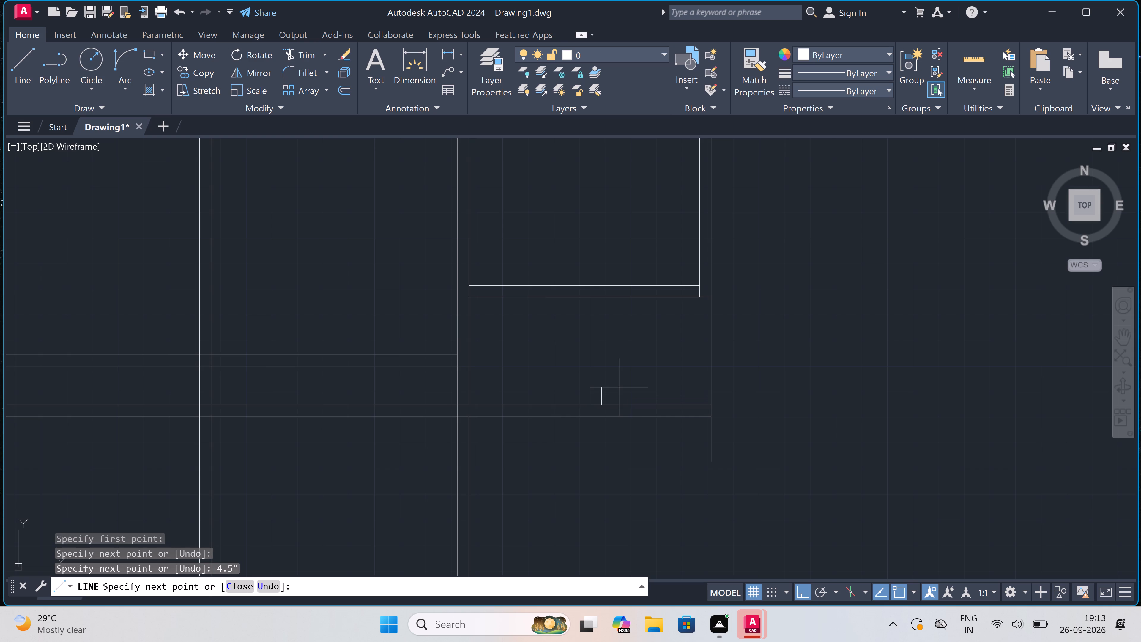
pyautogui.click(606, 300)
pyautogui.press('Escape')
# Draw a short line continuing the partition's outer side down to the lower line of the cross wall.
pyautogui.press('space')
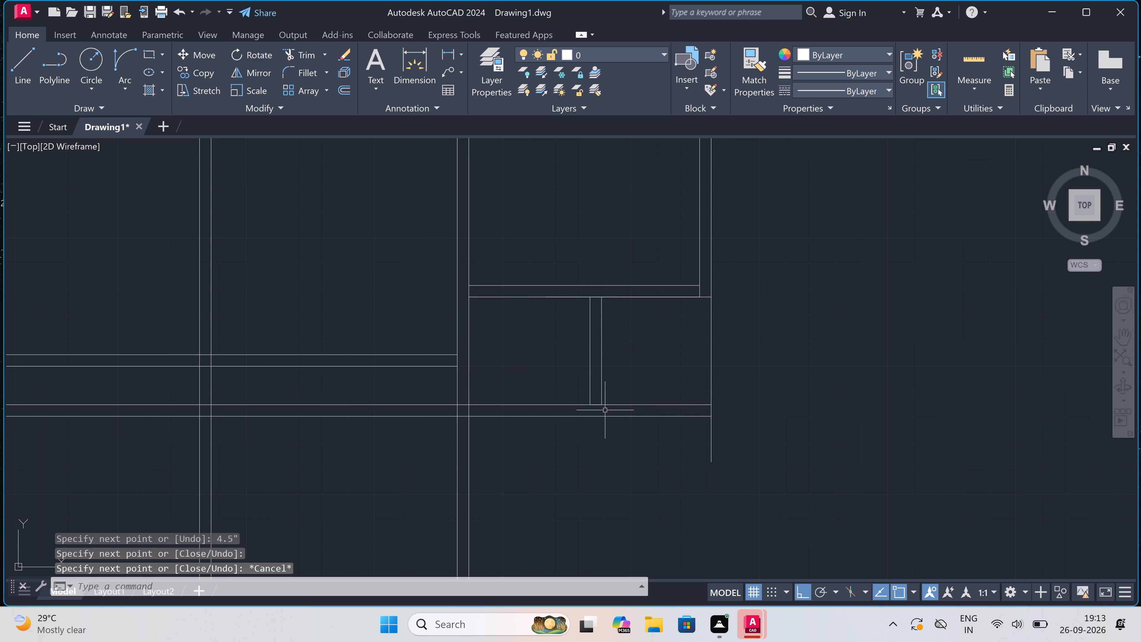
pyautogui.click(601, 402)
pyautogui.click(602, 421)
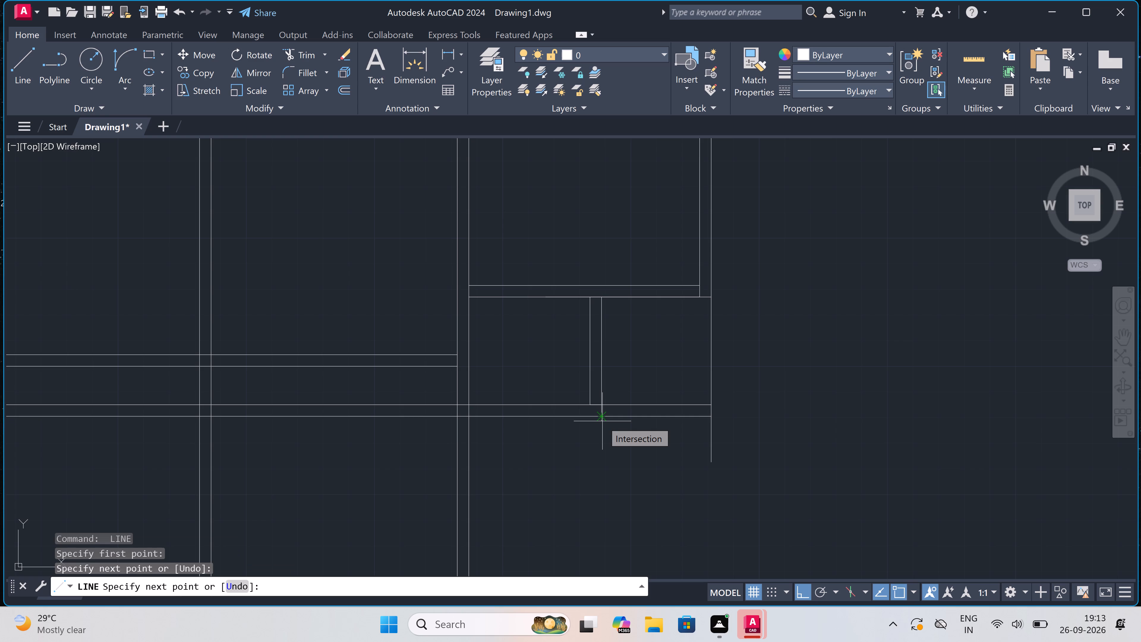
pyautogui.press('Escape')
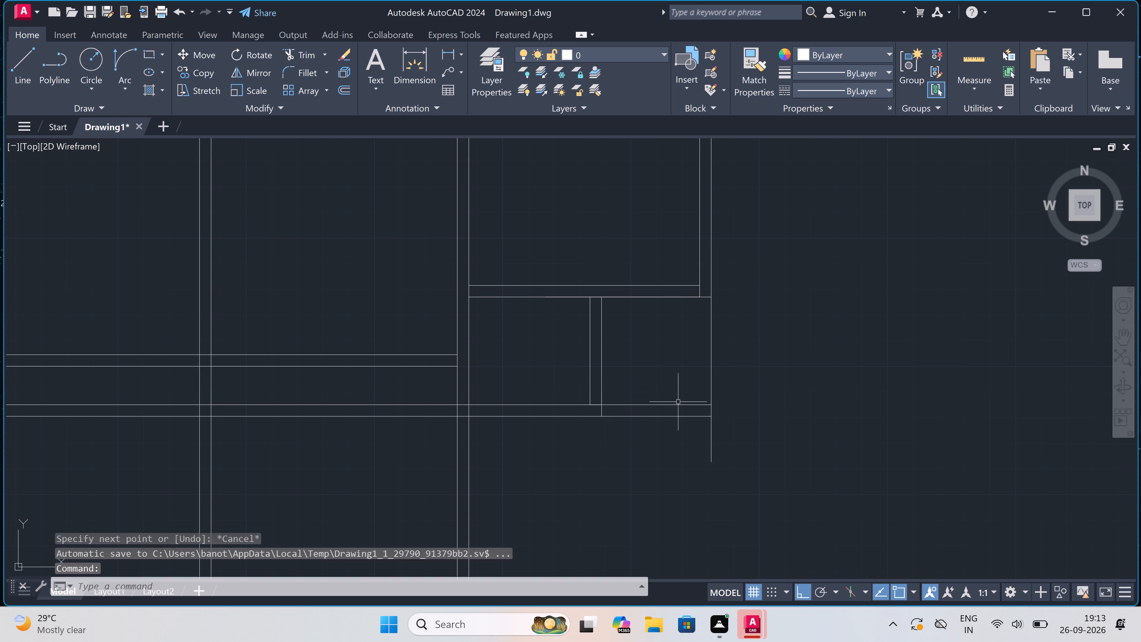
# Trim the vertical overhang below the cross wall, the cross wall's upper line beyond the partition, and the inner line stub at the right bay's lower corner.
pyautogui.write('tr')
pyautogui.press('space')
pyautogui.click(687, 446)
pyautogui.moveTo(689, 445); pyautogui.dragTo(692, 443)
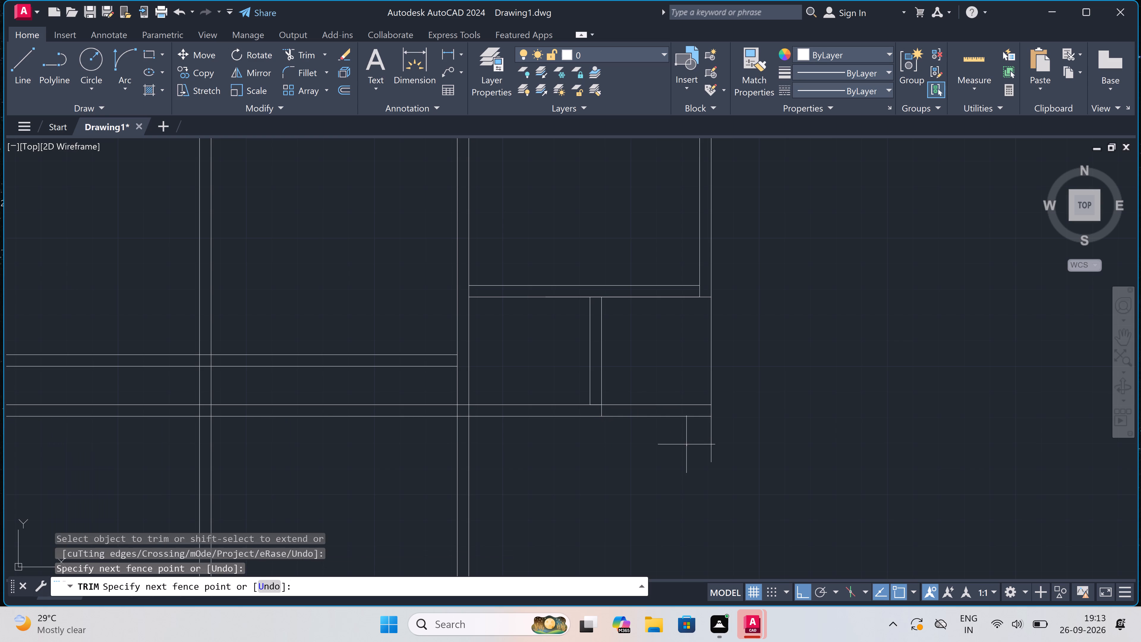
pyautogui.moveTo(738, 437); pyautogui.dragTo(734, 437)
pyautogui.click(642, 450)
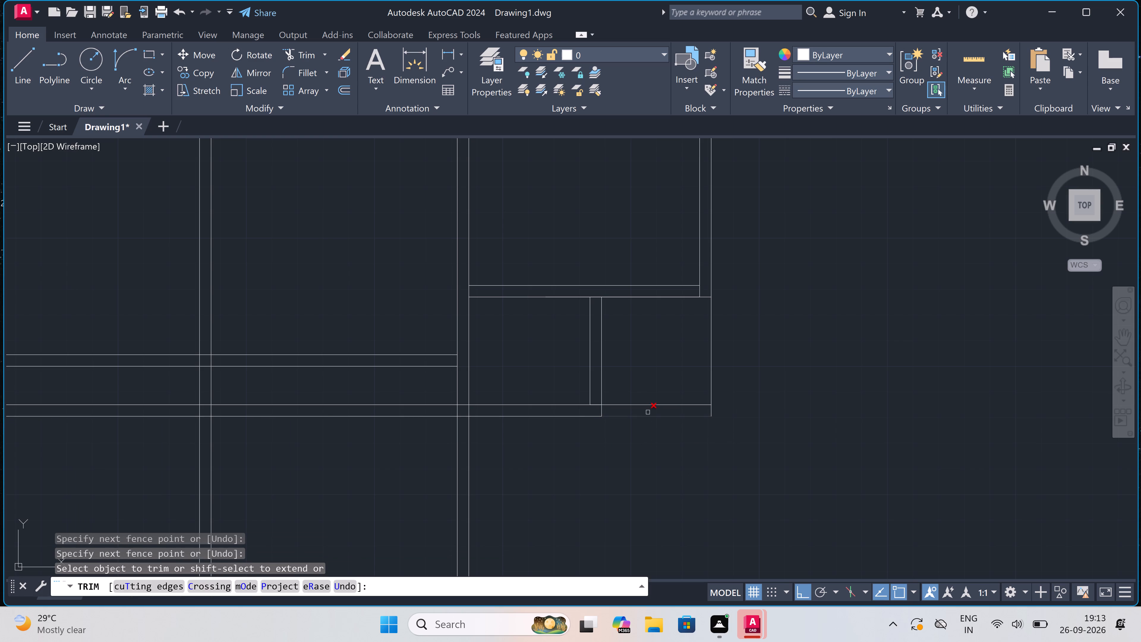
pyautogui.click(648, 404)
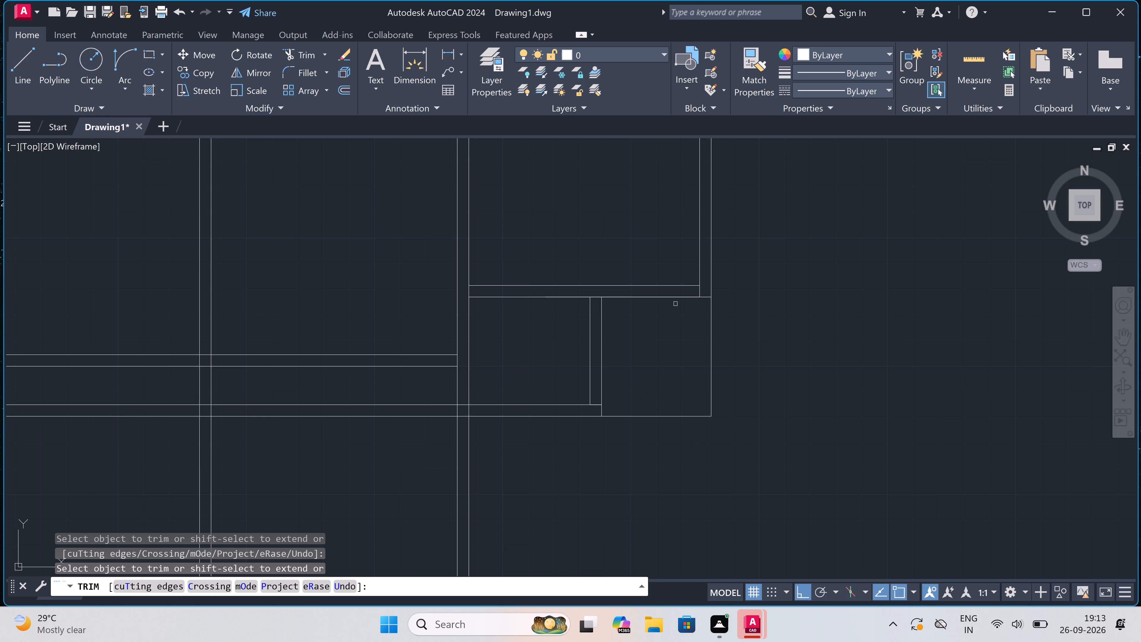
pyautogui.scroll(2, 699, 283)
pyautogui.click(699, 302)
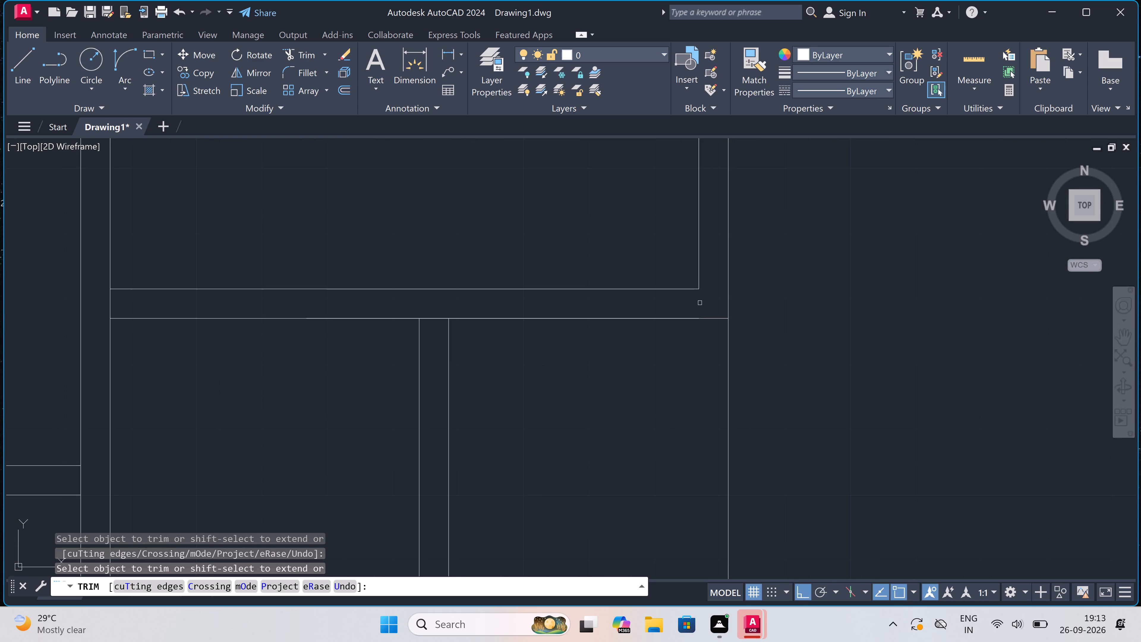
pyautogui.scroll(-1, 700, 303)
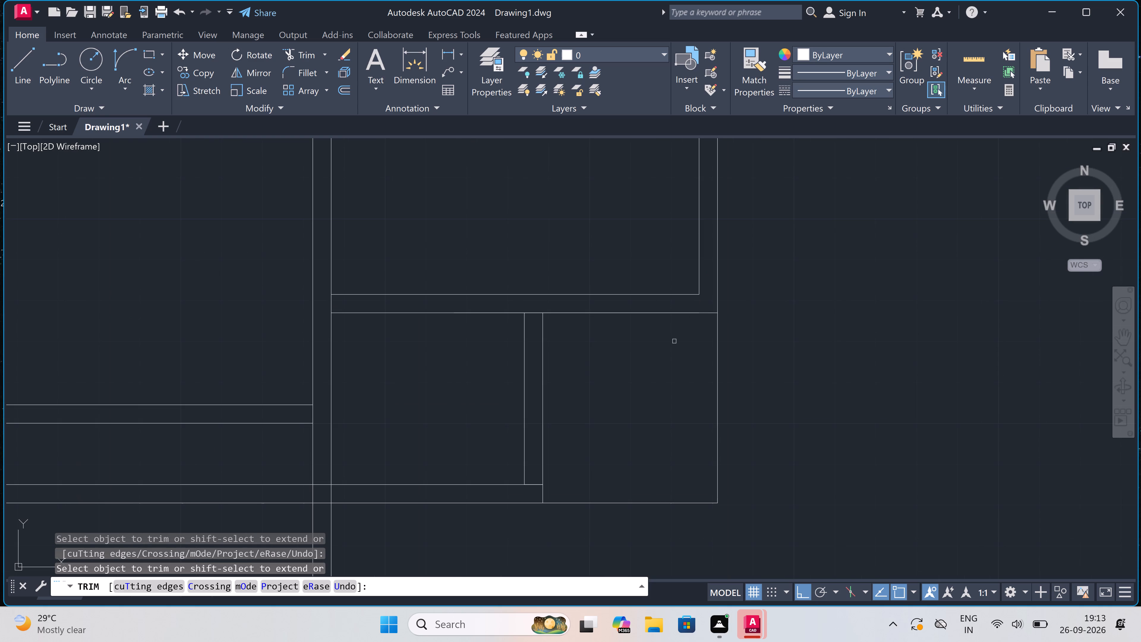
pyautogui.scroll(-2, 658, 362)
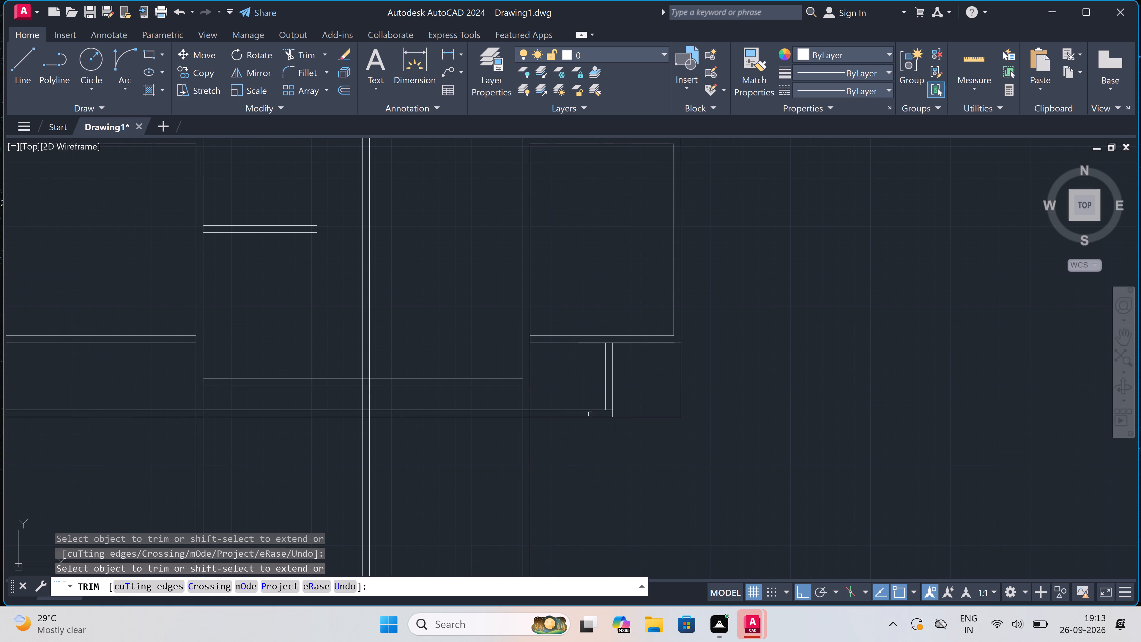
# Trim the short line closing the partition's lower end inside the cross wall below the right bay.
pyautogui.scroll(2, 605, 411)
pyautogui.click(614, 406)
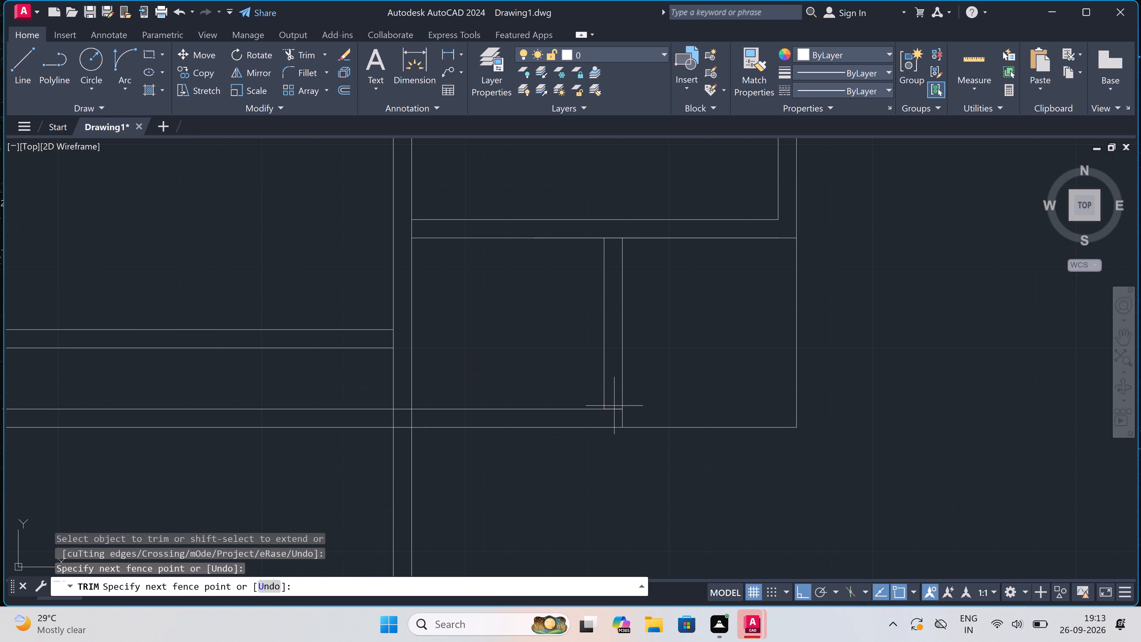
pyautogui.click(615, 410)
# Trim away both lines of the lower cross wall between the two bays' inner vertical walls, on each side of the central wall.
pyautogui.scroll(-2, 615, 410)
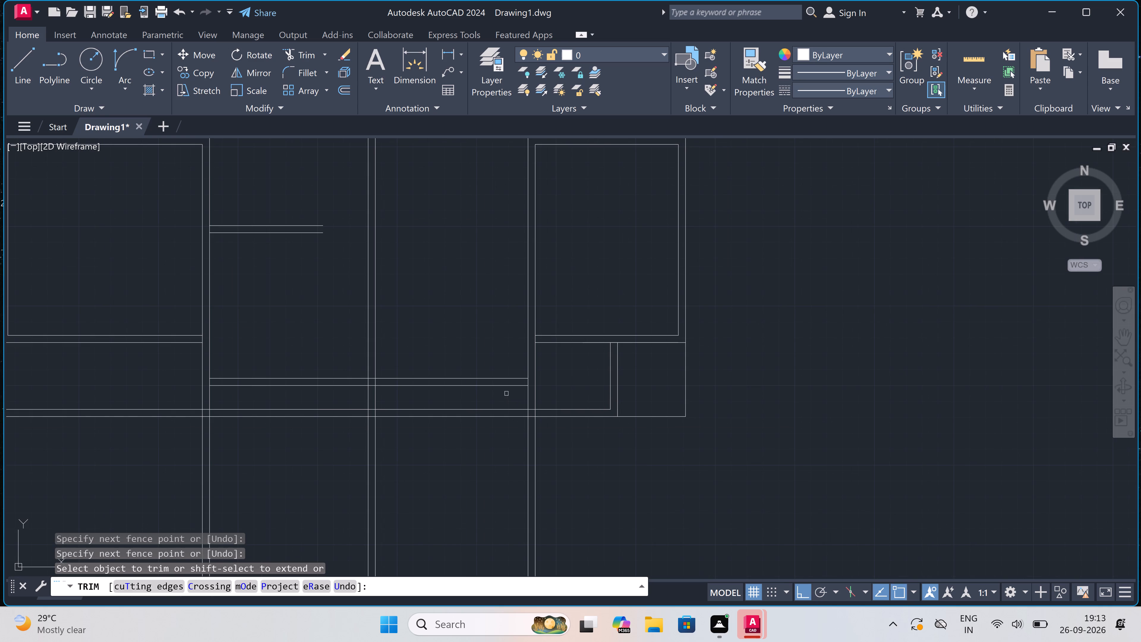
pyautogui.moveTo(506, 394); pyautogui.dragTo(506, 401)
pyautogui.click(496, 455)
pyautogui.click(255, 401)
pyautogui.click(256, 403)
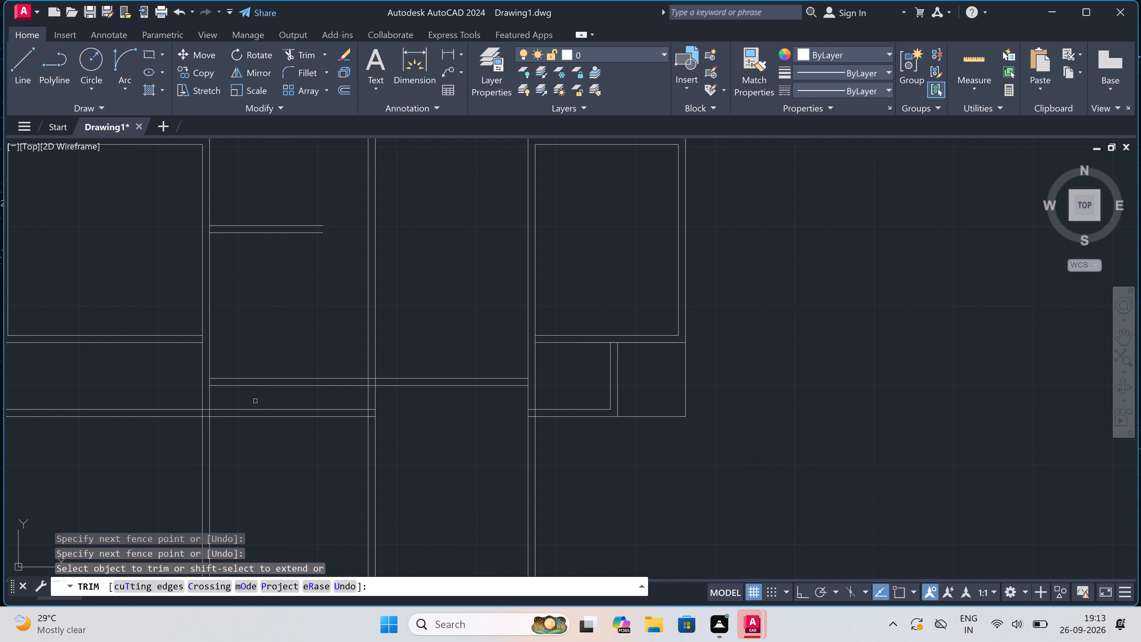
pyautogui.click(255, 475)
pyautogui.click(297, 408)
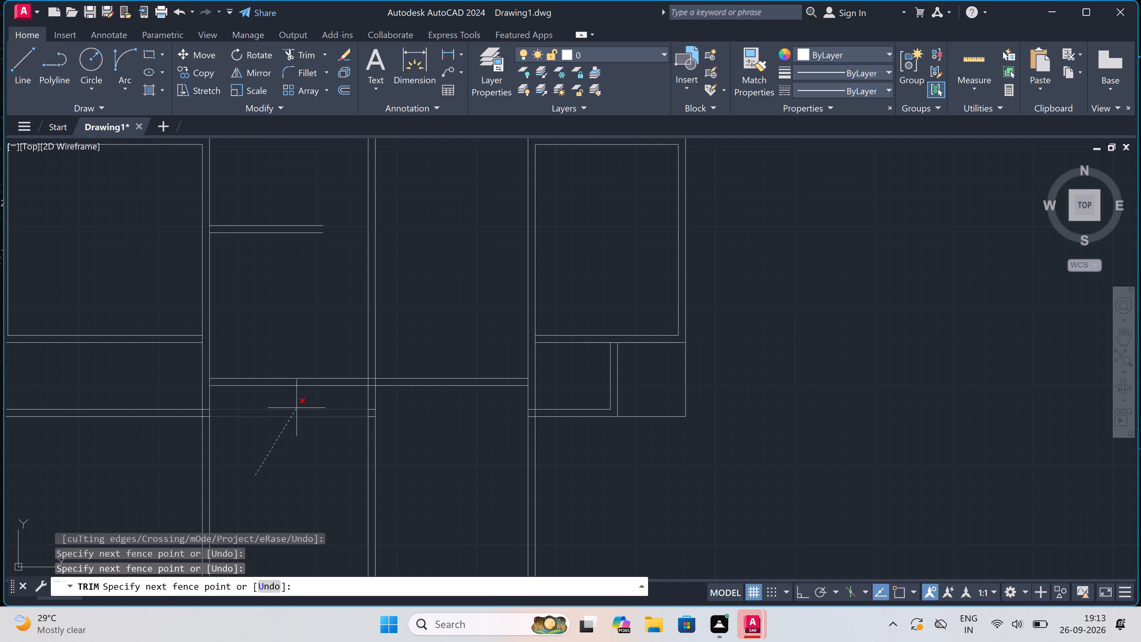
pyautogui.click(302, 421)
# Trim the central wall's lines below the upper cross wall and remove the two short leftover stubs.
pyautogui.tripleClick(391, 407)
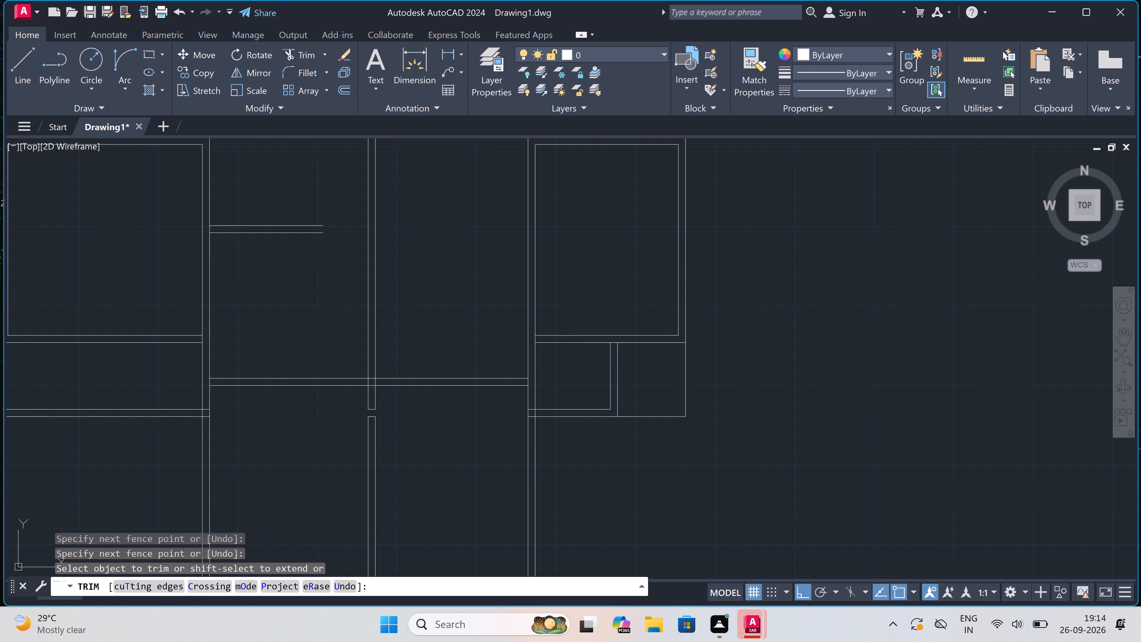
pyautogui.click(356, 444)
pyautogui.scroll(2, 365, 408)
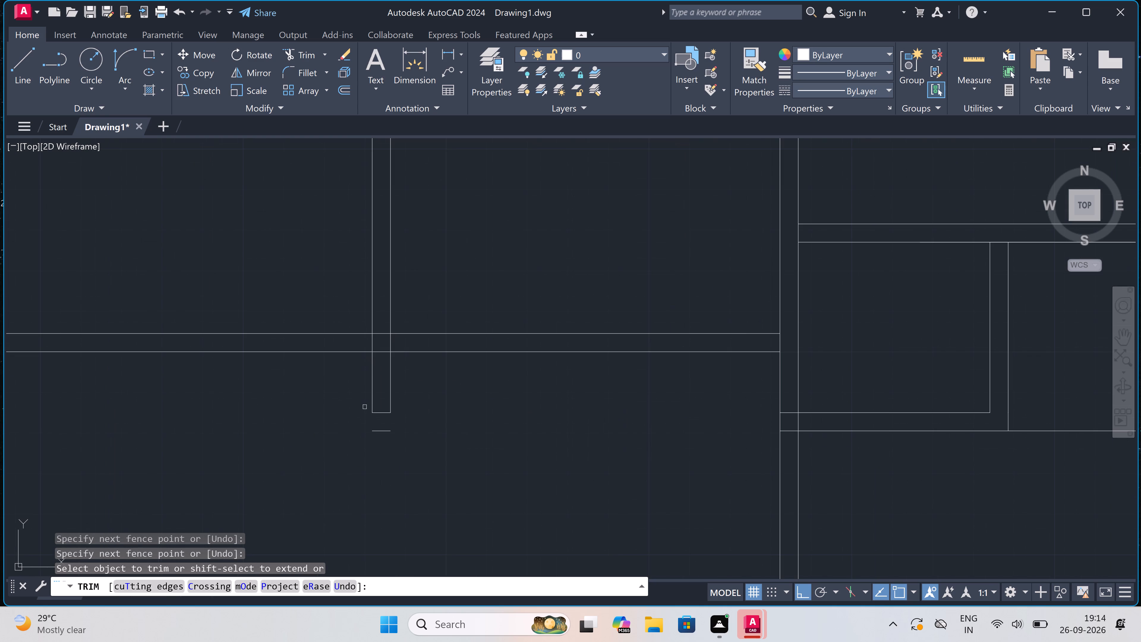
pyautogui.moveTo(360, 395); pyautogui.dragTo(366, 394)
pyautogui.click(456, 374)
pyautogui.click(320, 387)
pyautogui.click(382, 393)
pyautogui.click(381, 459)
pyautogui.scroll(-2, 380, 449)
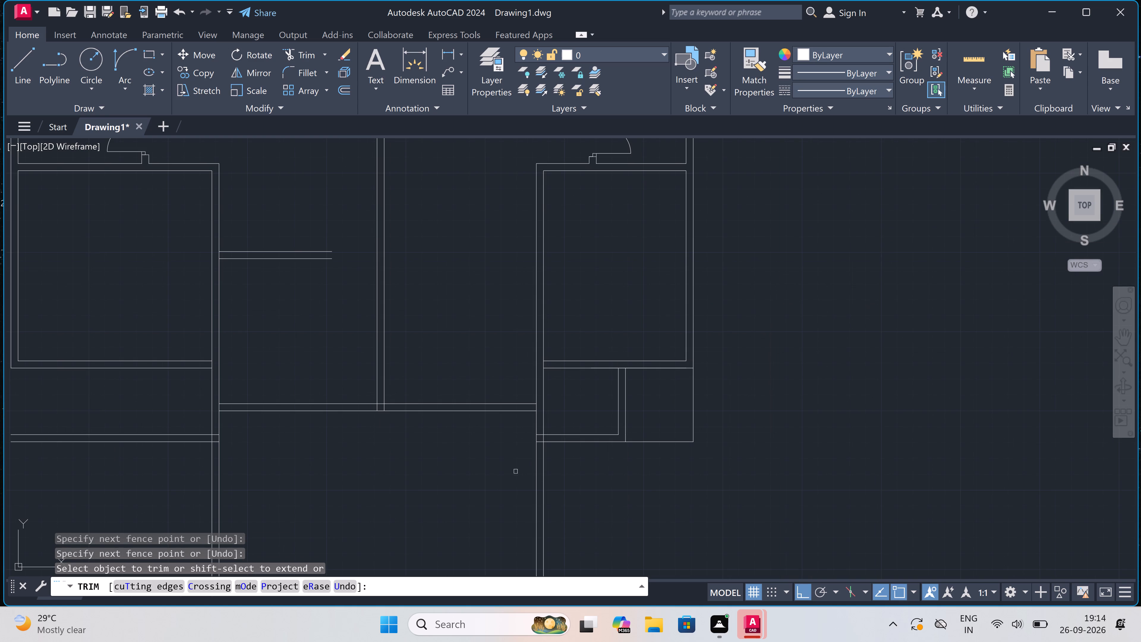
# Trim the vertical wall lines hanging below the lower cross walls on both the right and left sides.
pyautogui.moveTo(555, 468); pyautogui.dragTo(549, 463)
pyautogui.click(456, 468)
pyautogui.scroll(-2, 456, 468)
pyautogui.click(333, 469)
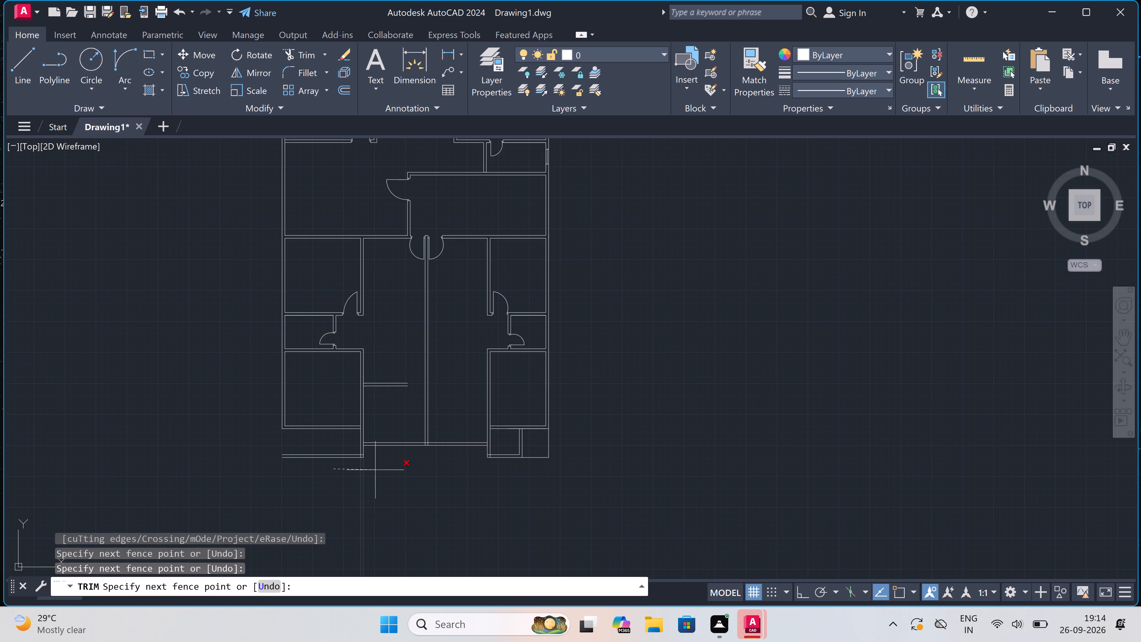
pyautogui.click(423, 468)
# Trim the overlapping inner line ends at the lower inner corner of the small room below the right bay.
pyautogui.scroll(2, 541, 448)
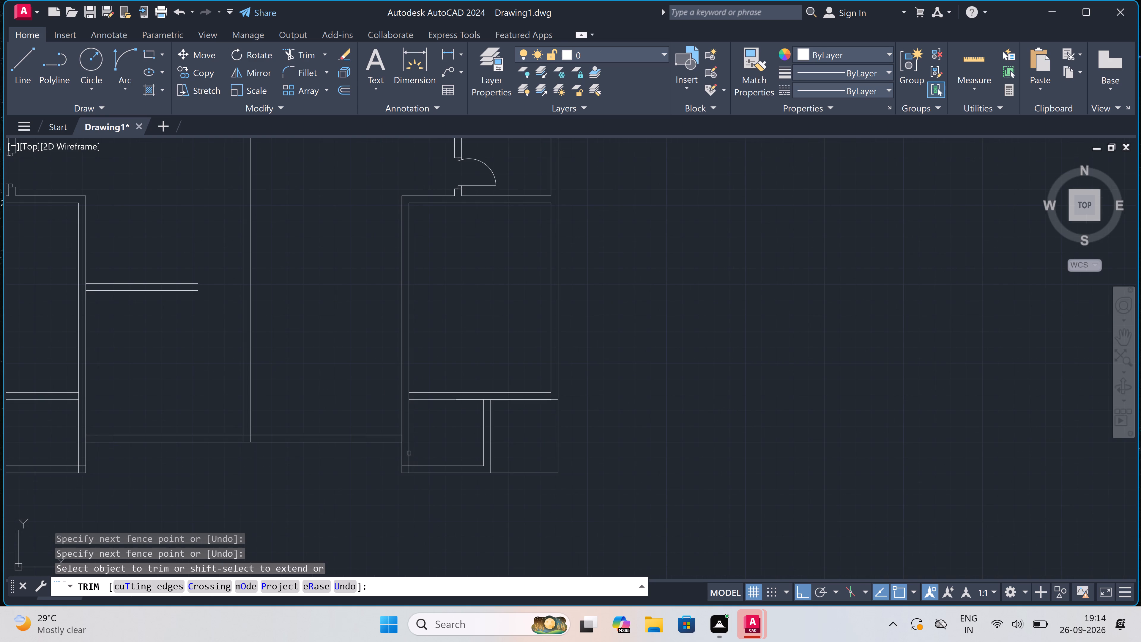
pyautogui.scroll(3, 380, 471)
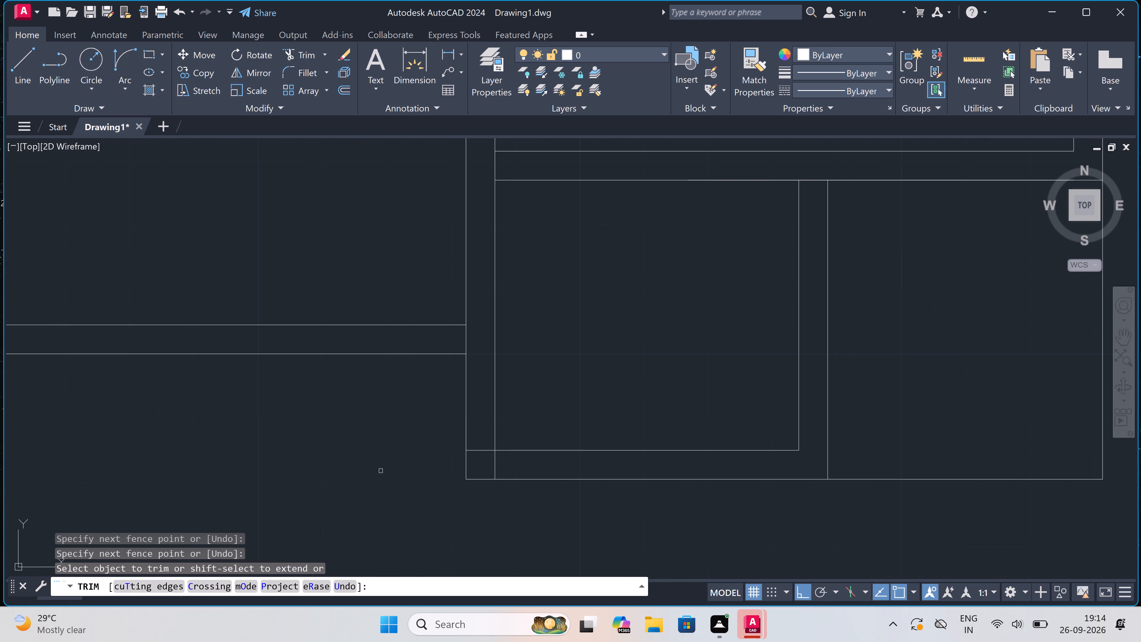
pyautogui.moveTo(482, 449); pyautogui.dragTo(482, 451)
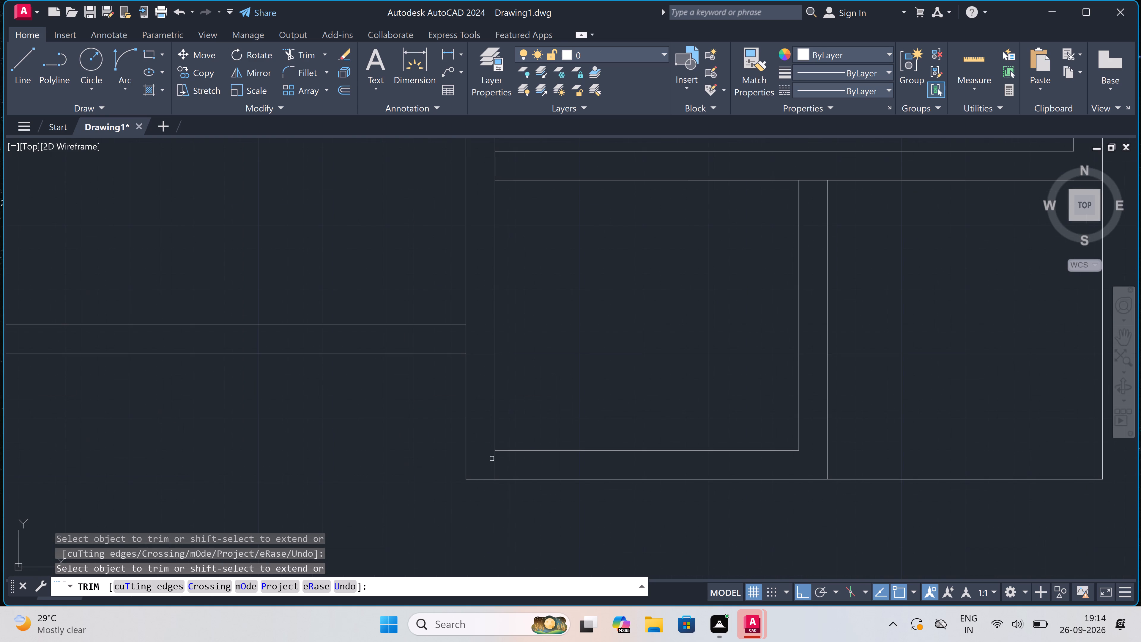
pyautogui.click(493, 459)
pyautogui.click(508, 464)
pyautogui.scroll(-2, 508, 464)
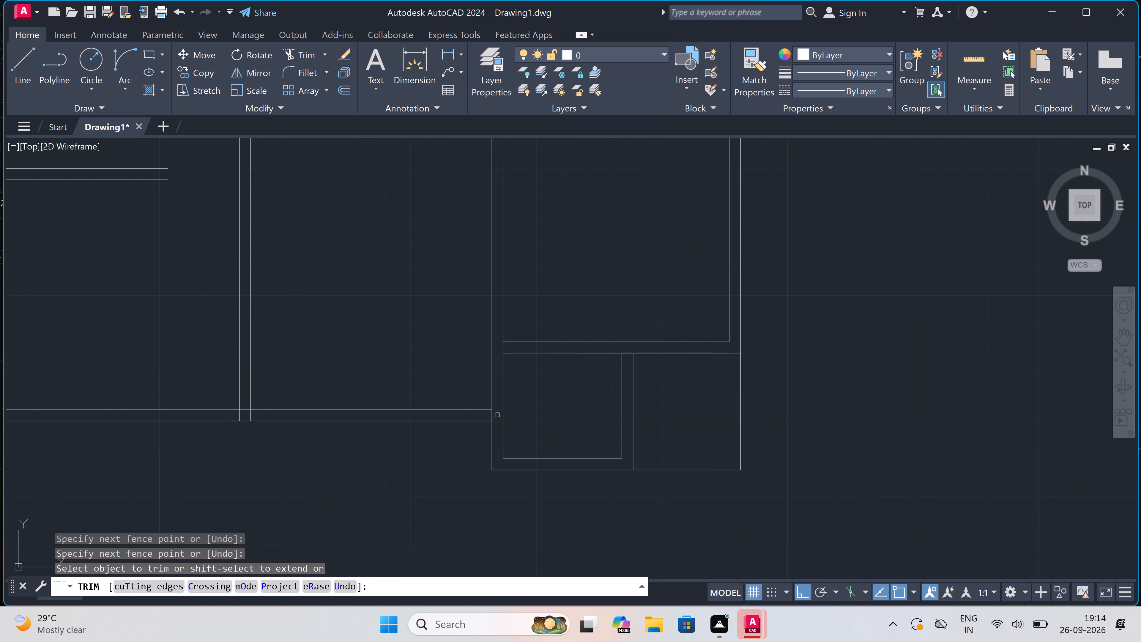
# Trim the vertical wall lines across the junctions with the central cross wall and the right bay's bottom wall.
pyautogui.scroll(2, 494, 415)
pyautogui.click(483, 415)
pyautogui.click(491, 411)
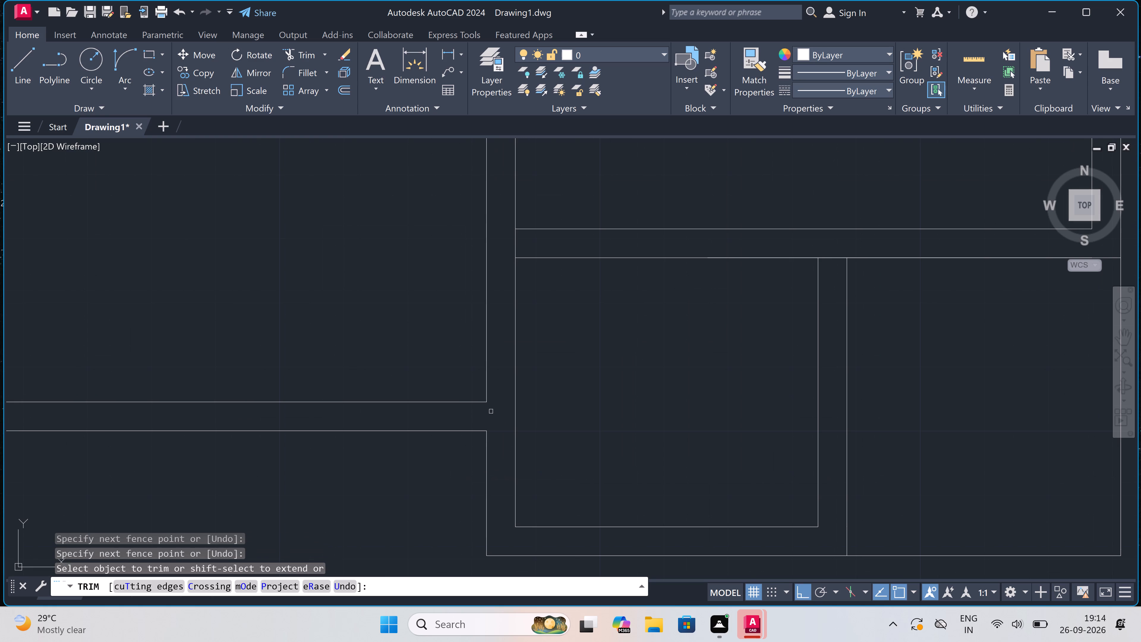
pyautogui.scroll(-2, 491, 411)
pyautogui.scroll(2, 505, 343)
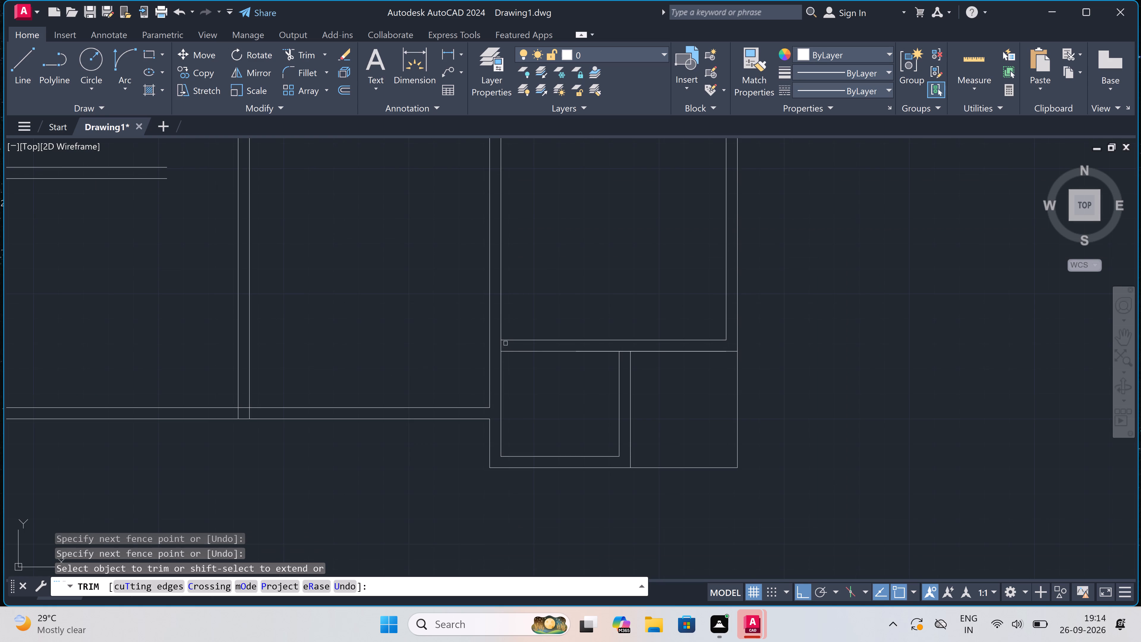
pyautogui.moveTo(485, 347); pyautogui.dragTo(488, 348)
pyautogui.click(505, 356)
pyautogui.scroll(-2, 506, 356)
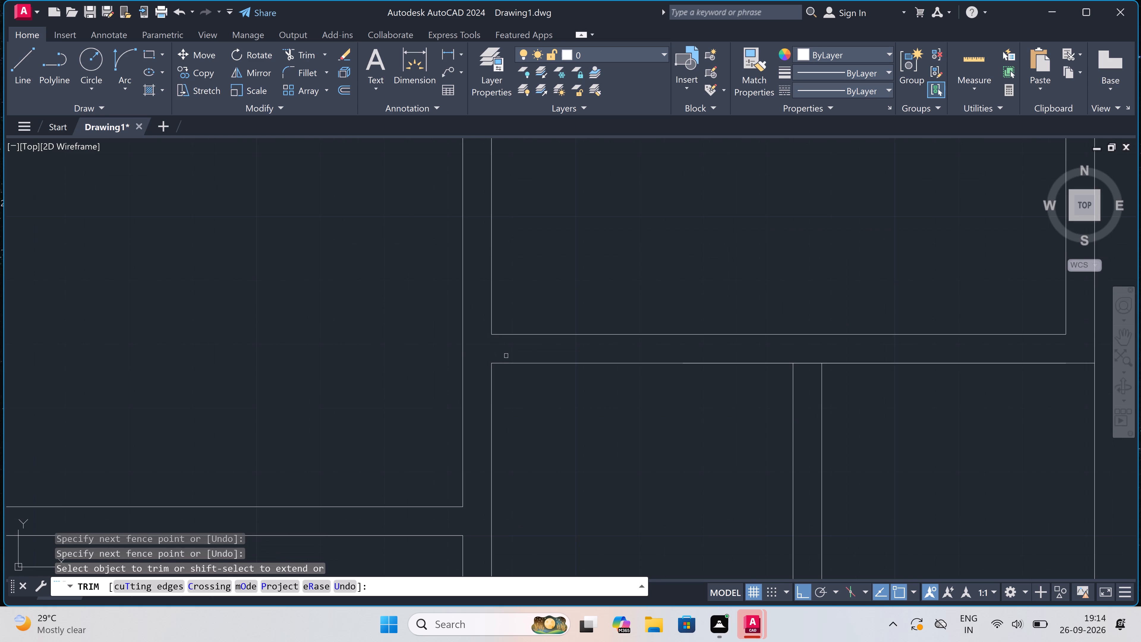
pyautogui.scroll(2, 610, 354)
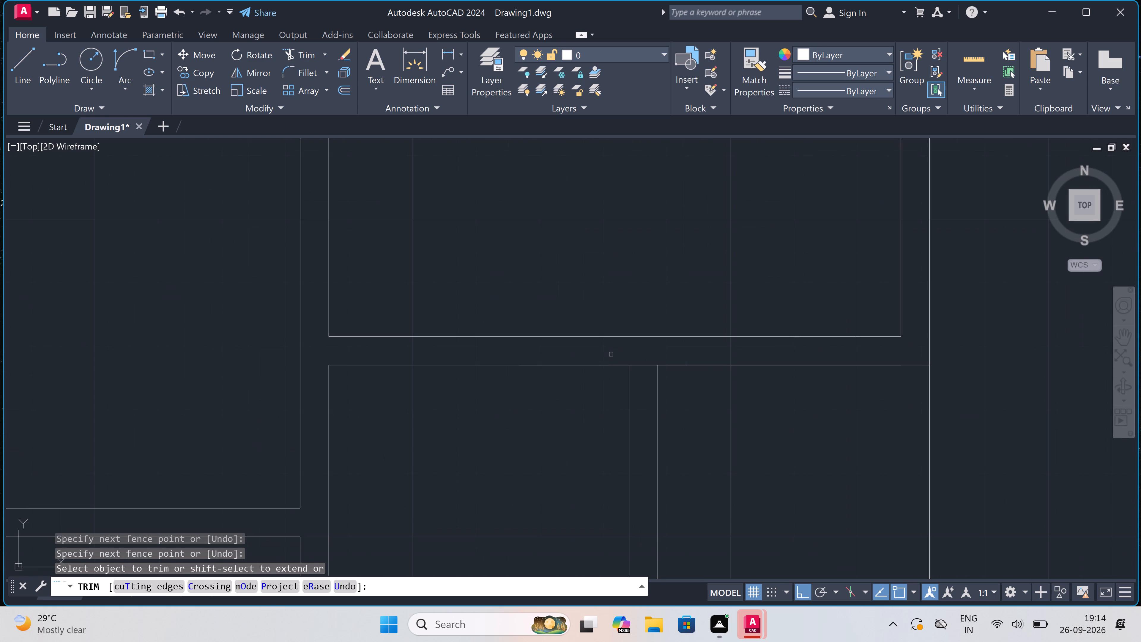
pyautogui.press('Escape')
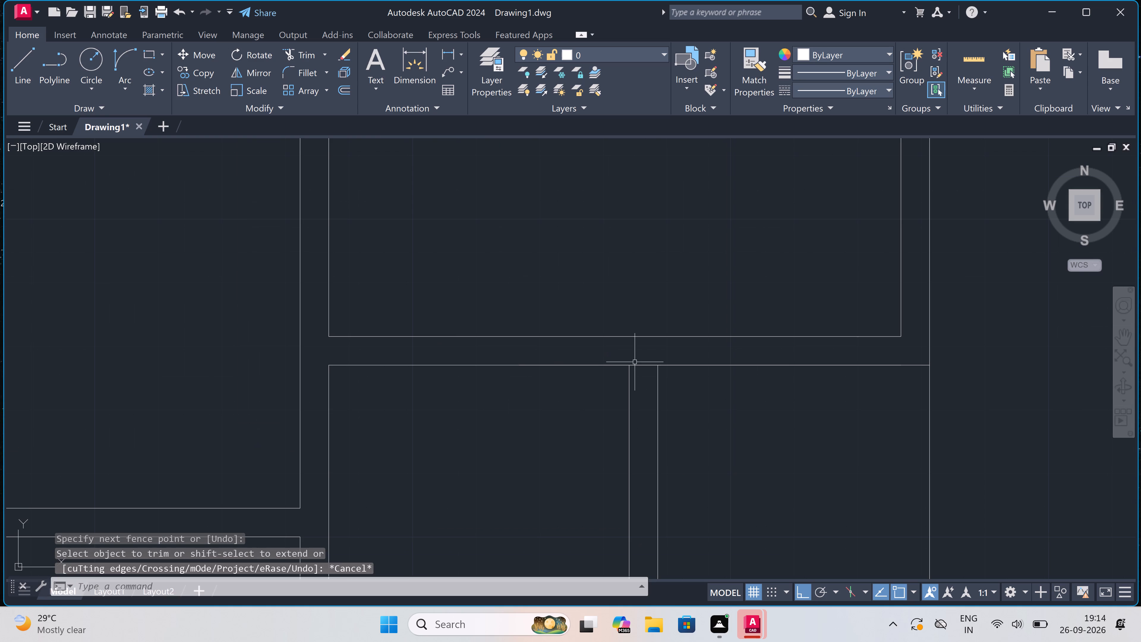
# Extend the partition's two lines up to the upper line of the right bay's bottom wall.
pyautogui.write('ex')
pyautogui.press('space')
pyautogui.click(685, 396)
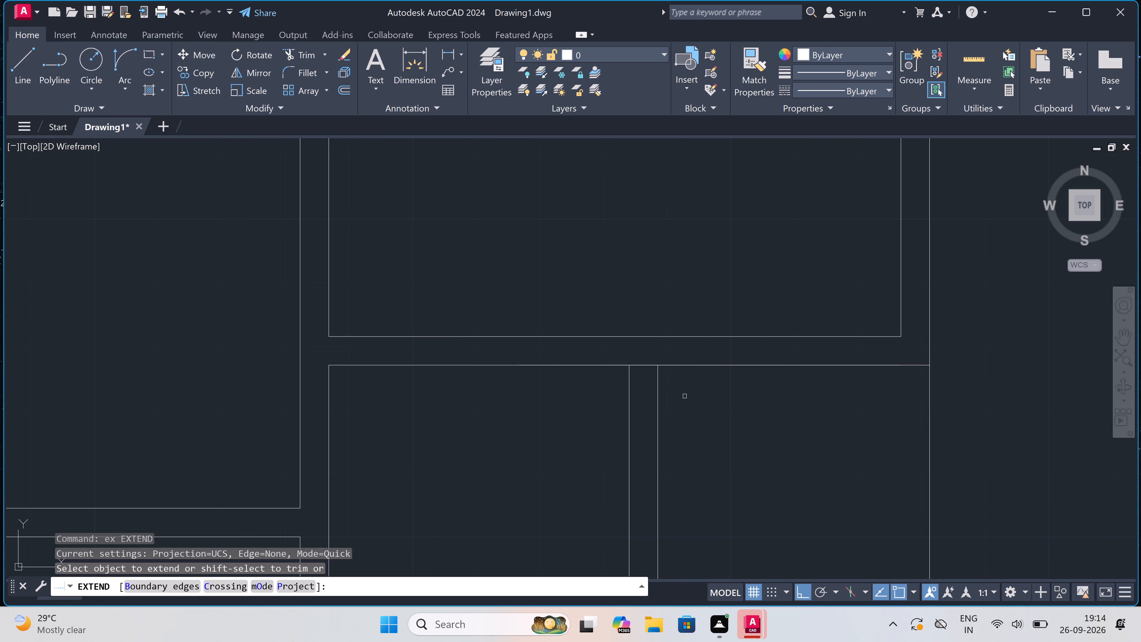
pyautogui.click(577, 410)
pyautogui.press('Escape')
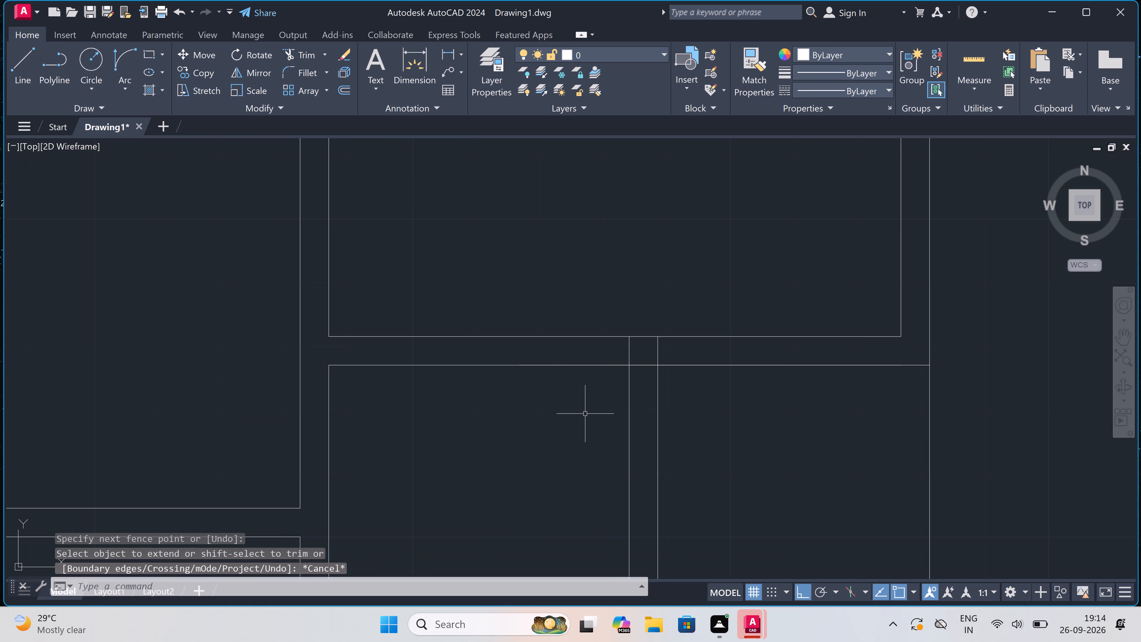
# Draw a 2" door stop from the partition line's midpoint within the bay's bottom wall, continuing with a 2' door leaf downward.
pyautogui.press('l')
pyautogui.press('space')
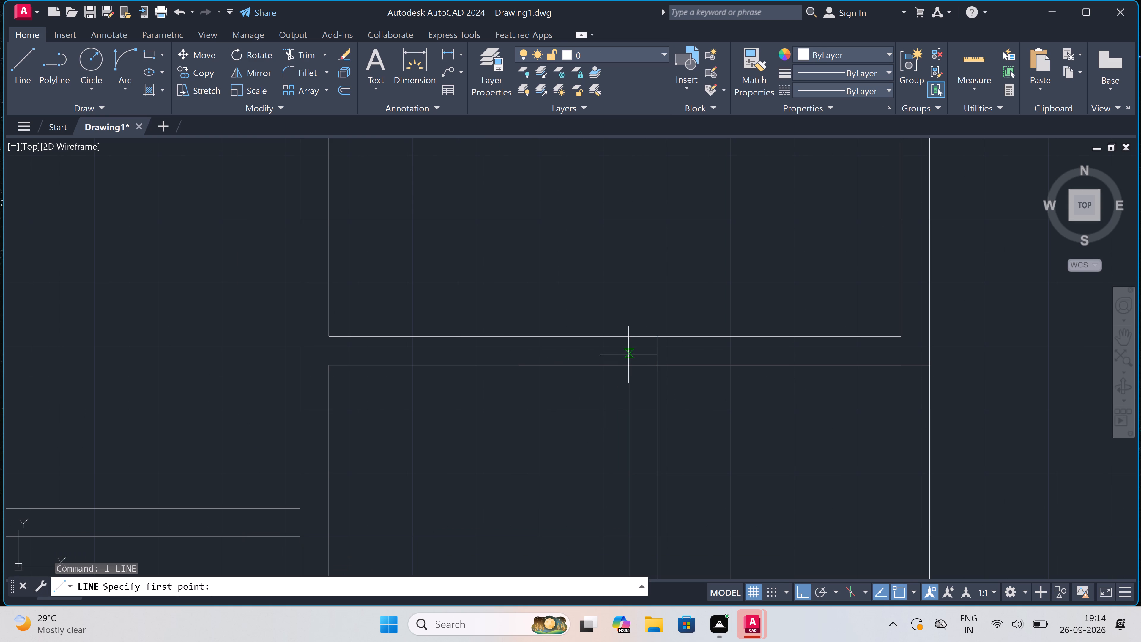
pyautogui.click(627, 351)
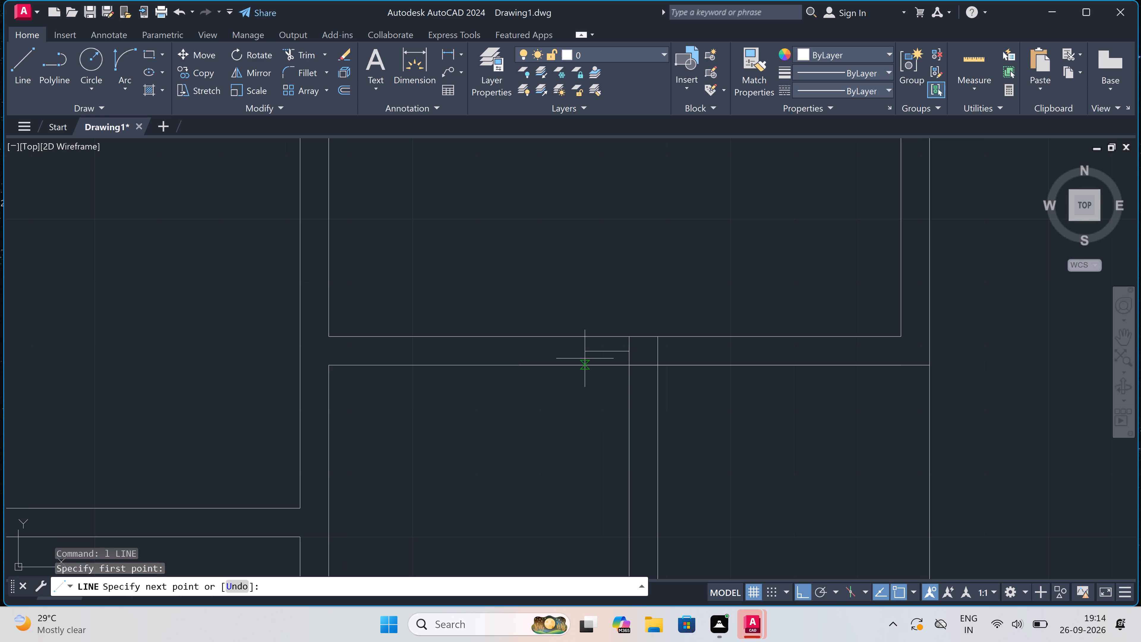
pyautogui.write('2"')
pyautogui.press('space')
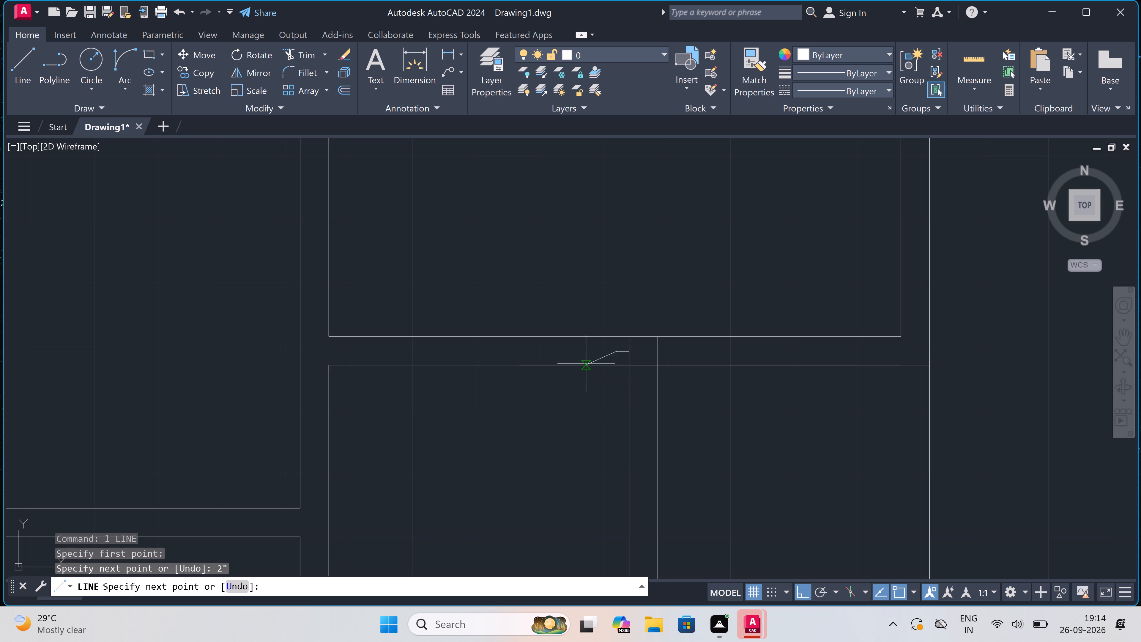
pyautogui.write("2'")
pyautogui.press('space')
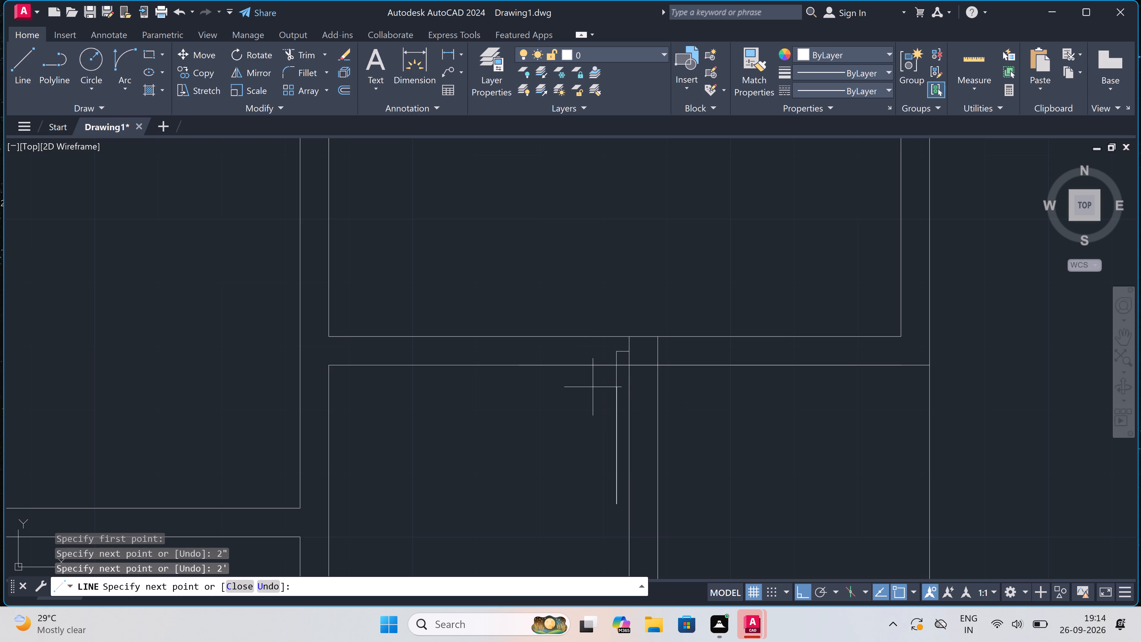
pyautogui.press('Escape')
# Draw a jamb line across the bay's bottom wall opposite the door leaf, with a 2" stop from its midpoint toward the leaf.
pyautogui.press('space')
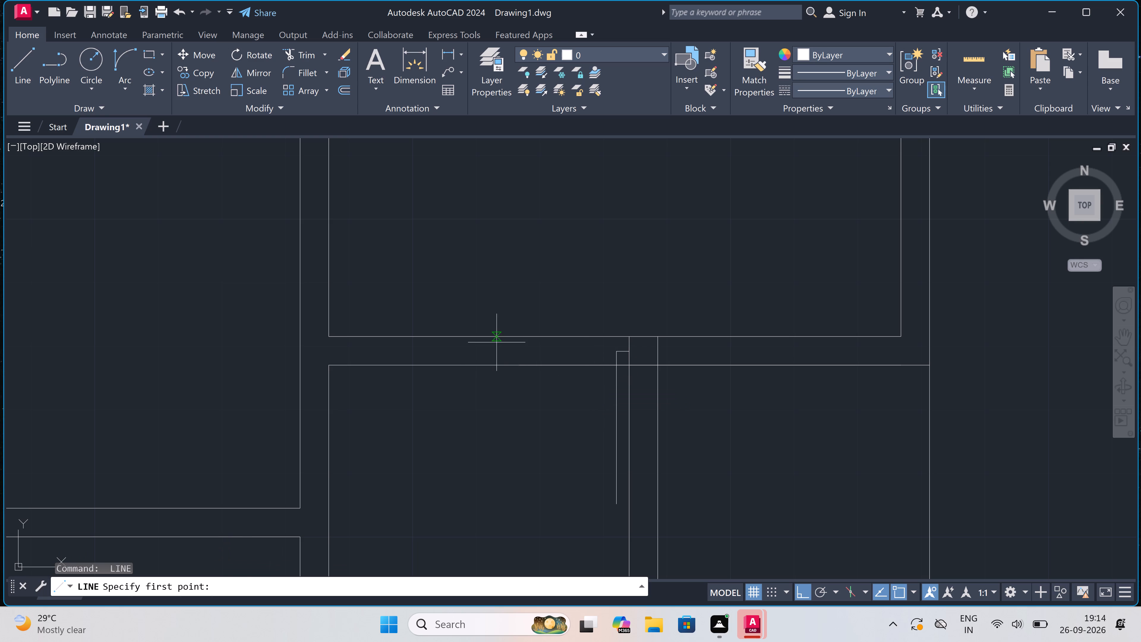
pyautogui.click(495, 339)
pyautogui.doubleClick(496, 362)
pyautogui.click(495, 351)
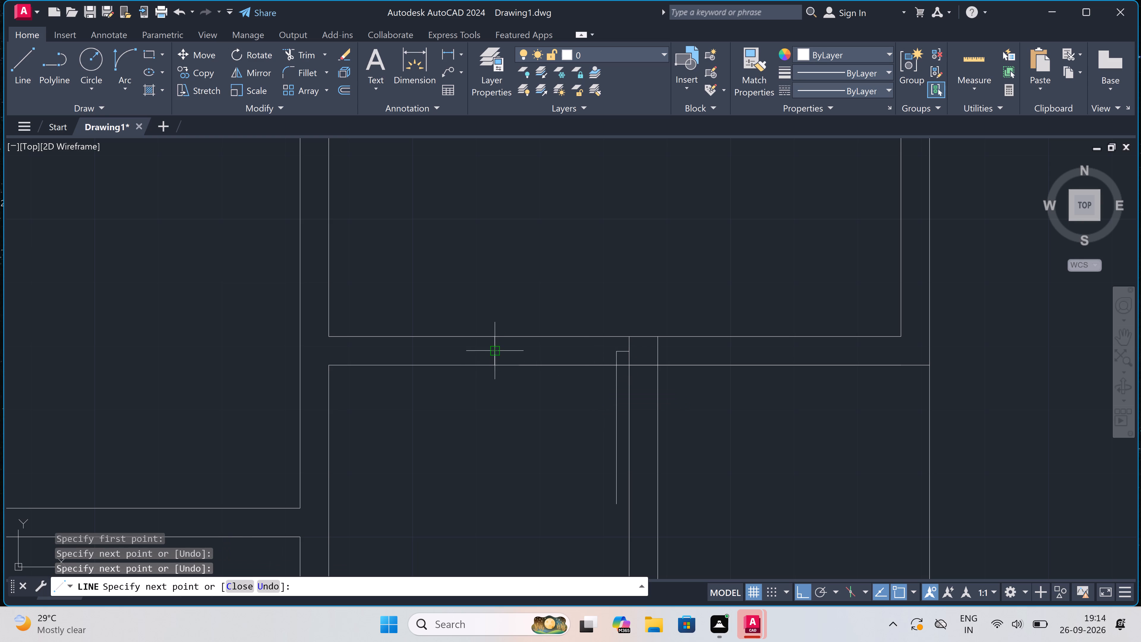
pyautogui.press('2')
pyautogui.hotkey('shift', '"')
pyautogui.press('space')
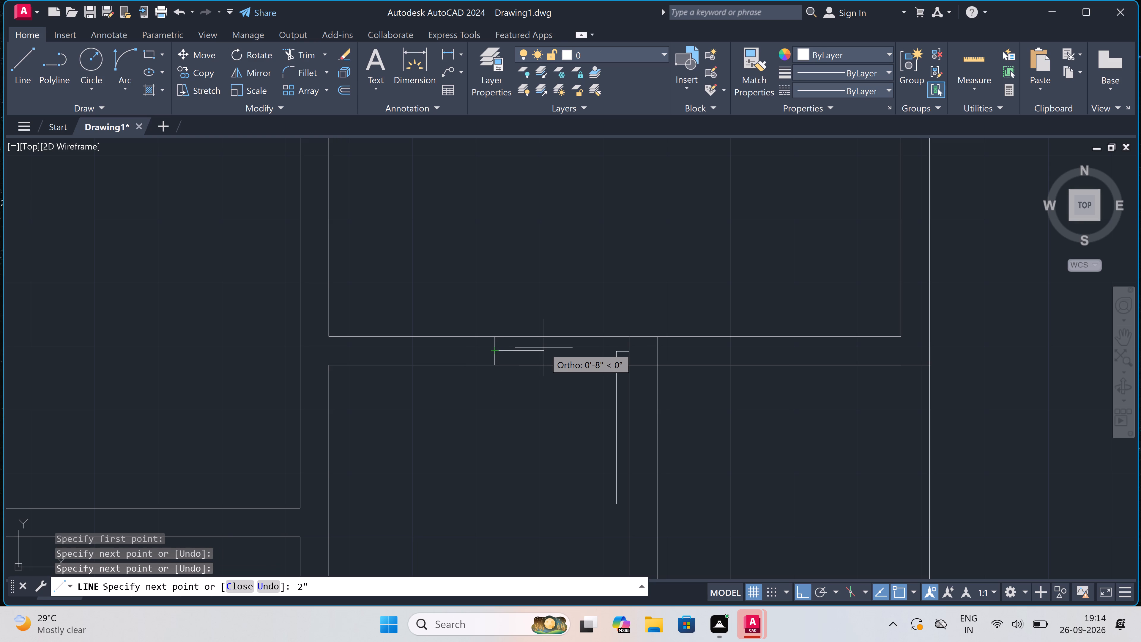
pyautogui.press('Escape')
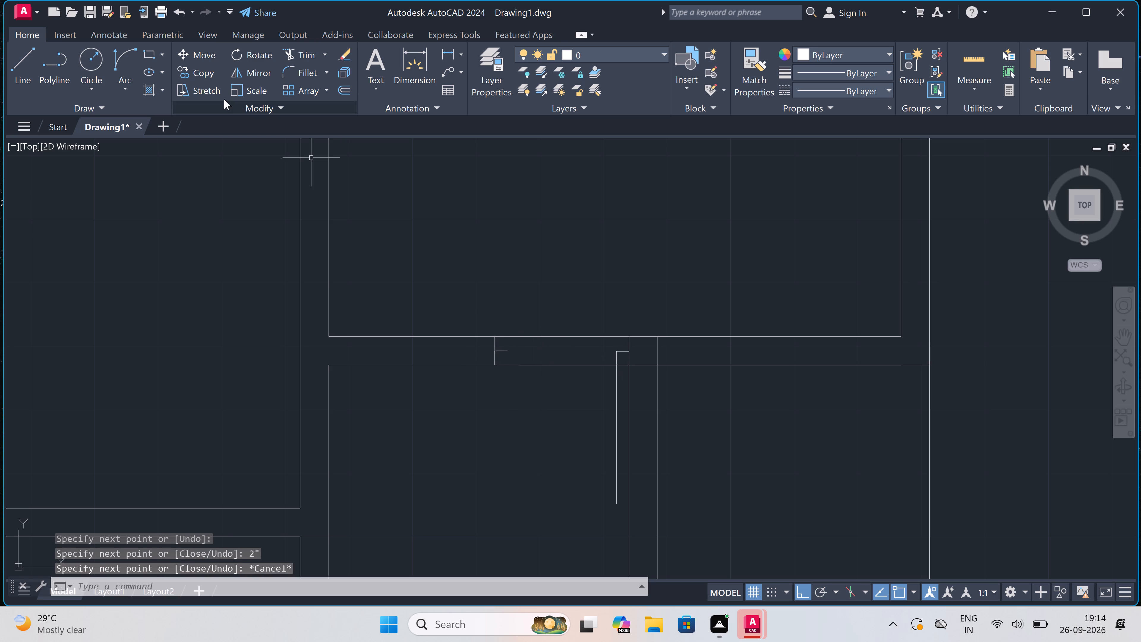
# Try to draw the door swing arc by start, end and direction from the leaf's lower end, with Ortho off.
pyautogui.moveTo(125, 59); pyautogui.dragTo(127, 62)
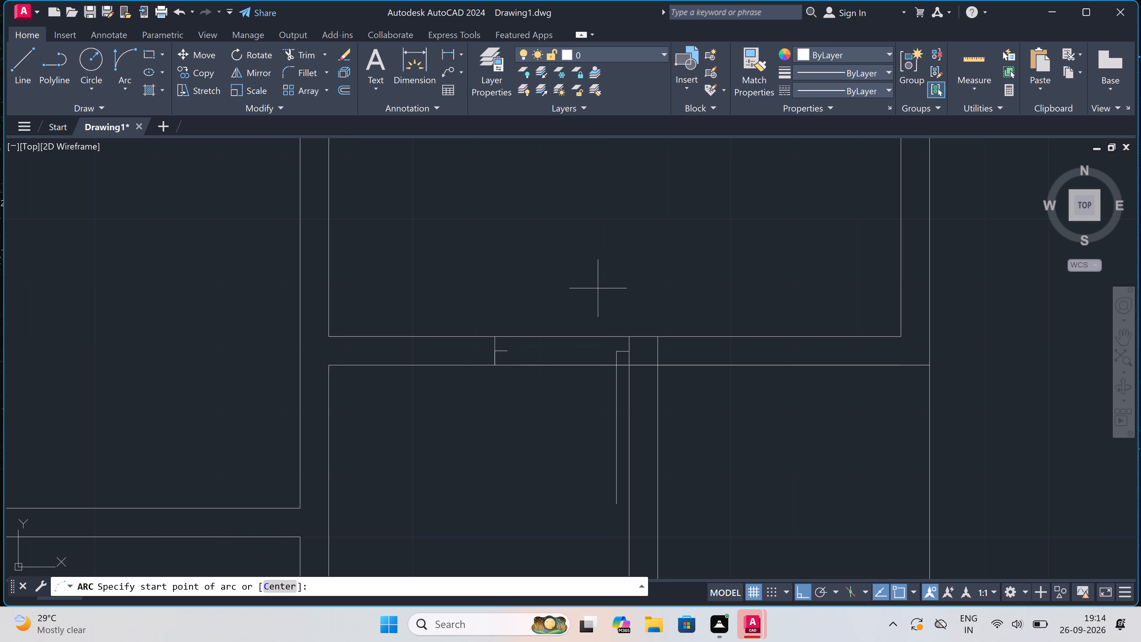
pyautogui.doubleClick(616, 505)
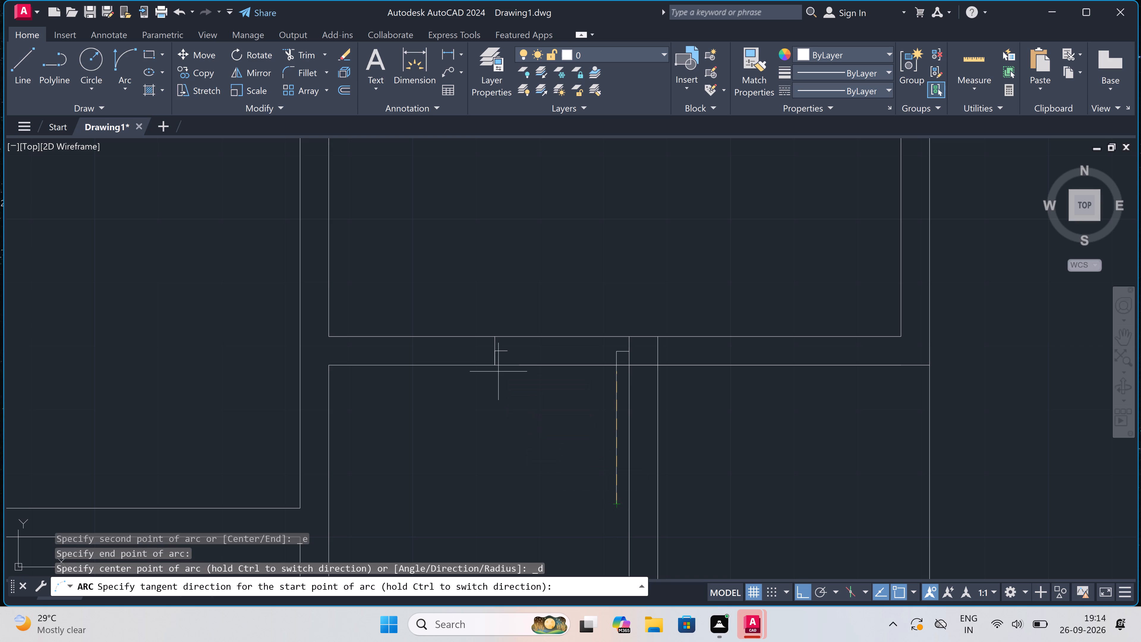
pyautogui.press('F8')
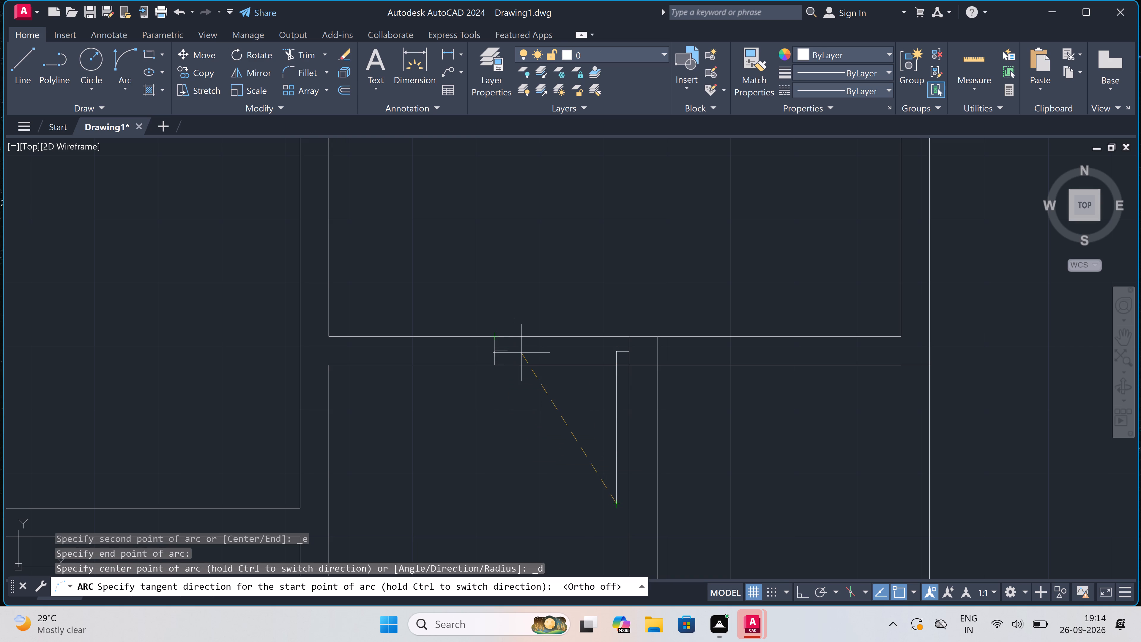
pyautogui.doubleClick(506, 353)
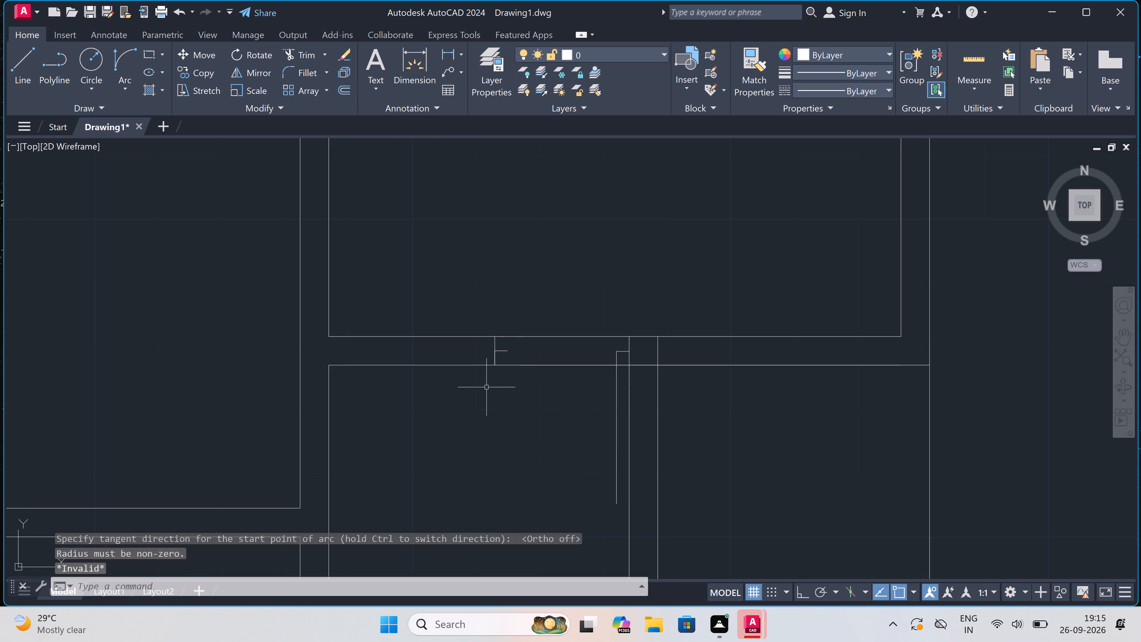
# Draw a three-point arc from the jamb stop's end through the door leaf's lower end, ending beyond the partition.
pyautogui.press('space')
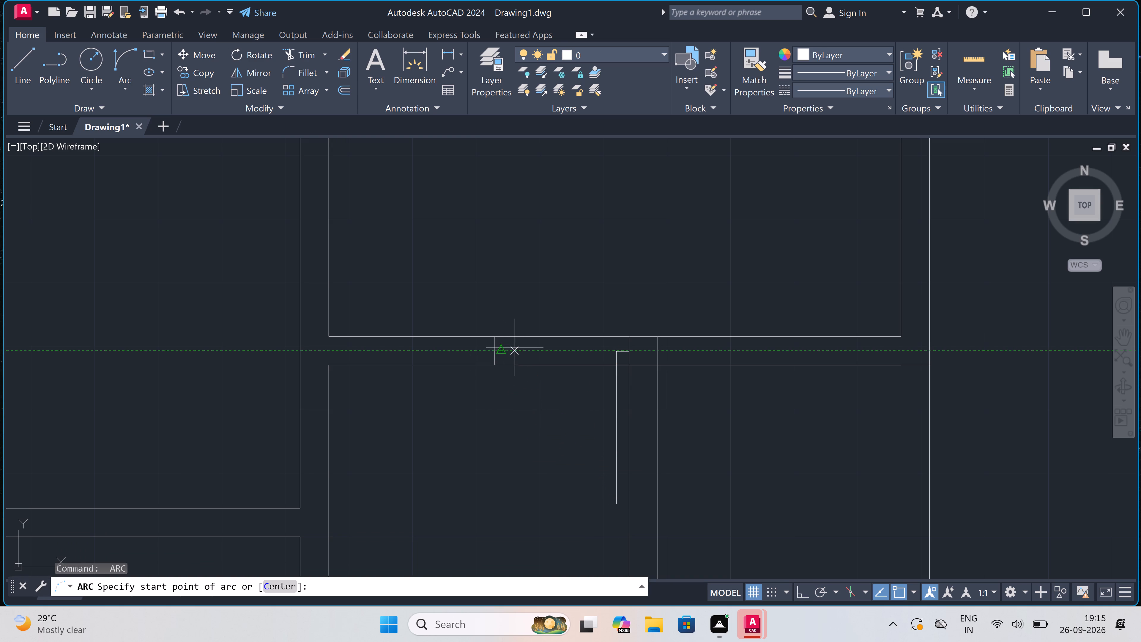
pyautogui.doubleClick(515, 348)
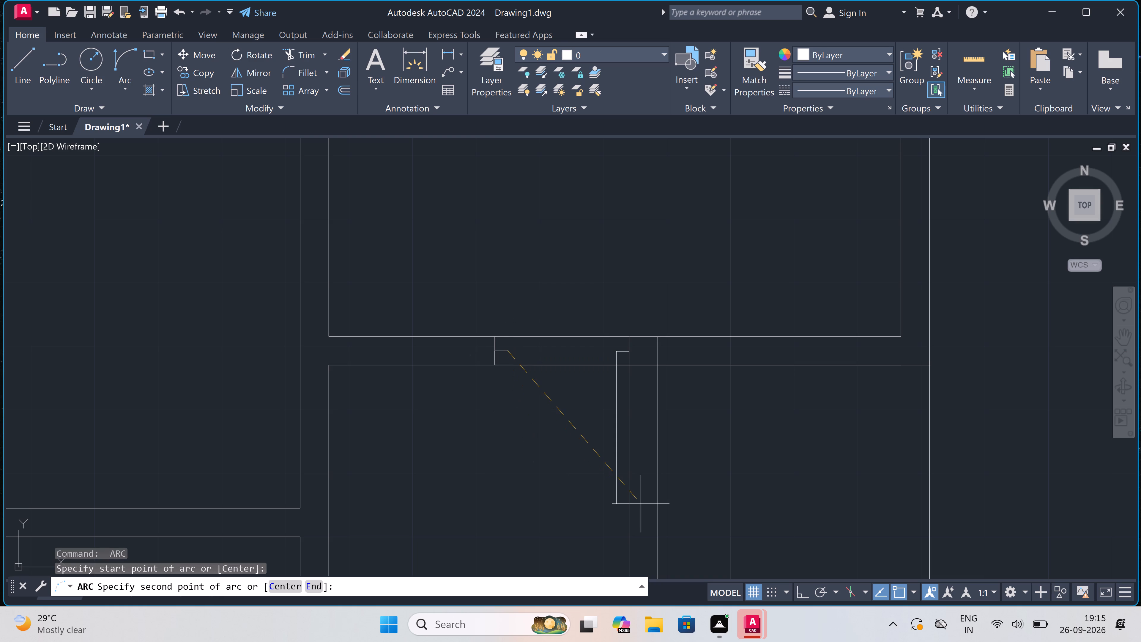
pyautogui.click(619, 502)
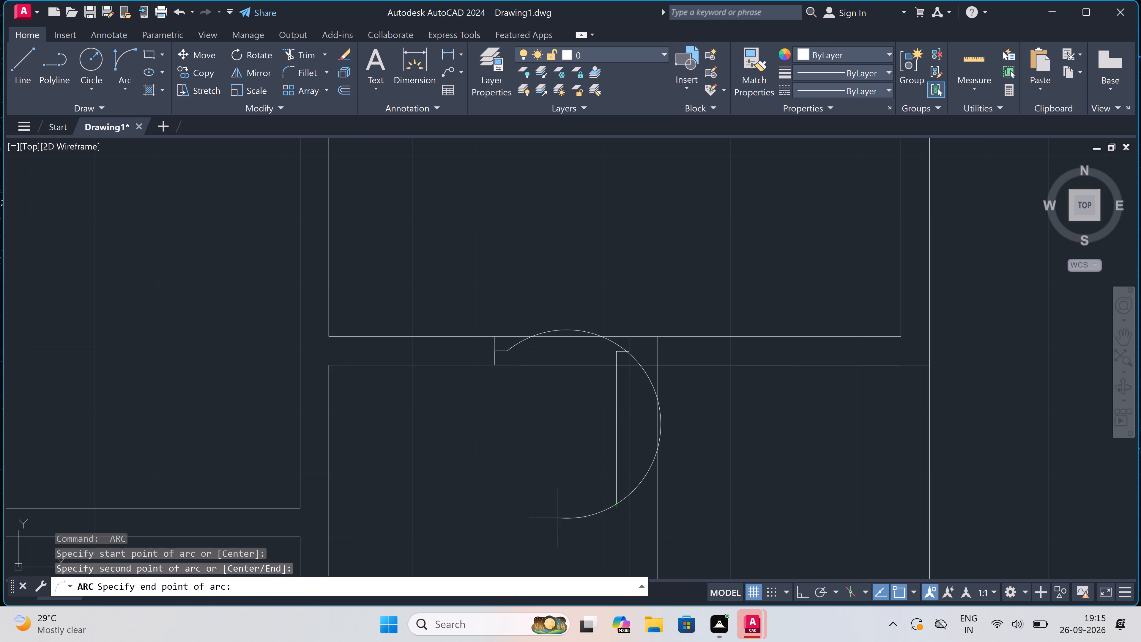
pyautogui.click(747, 417)
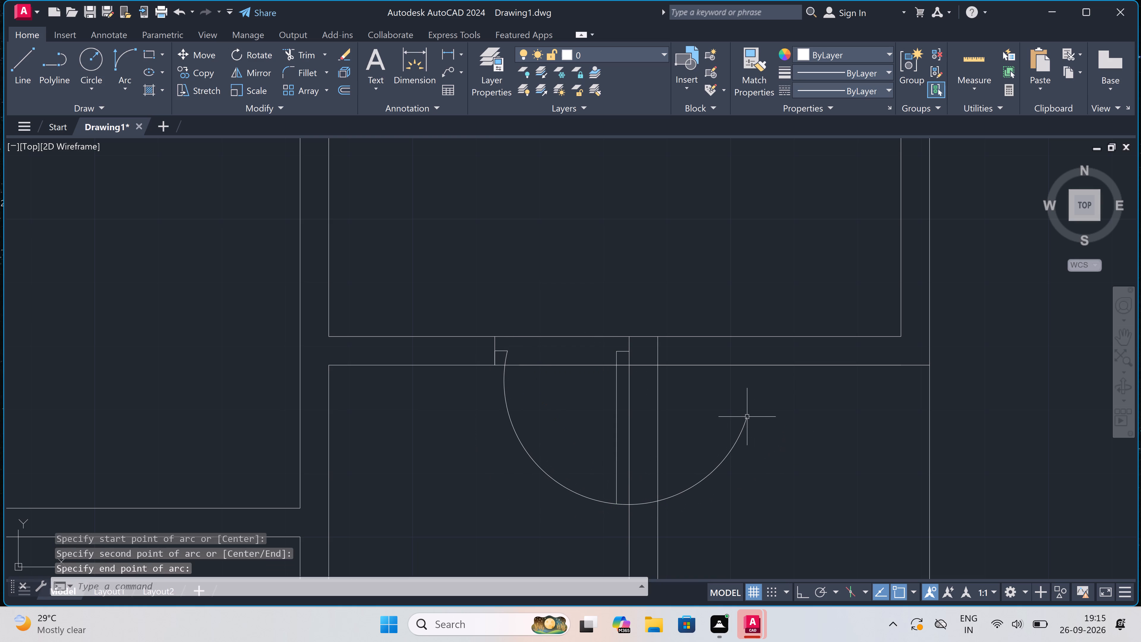
# Trim the swing arc beyond the partition, between its two lines and past the door leaf, leaving the arc ending at the leaf.
pyautogui.press('t')
pyautogui.press('r')
pyautogui.press('space')
pyautogui.doubleClick(732, 447)
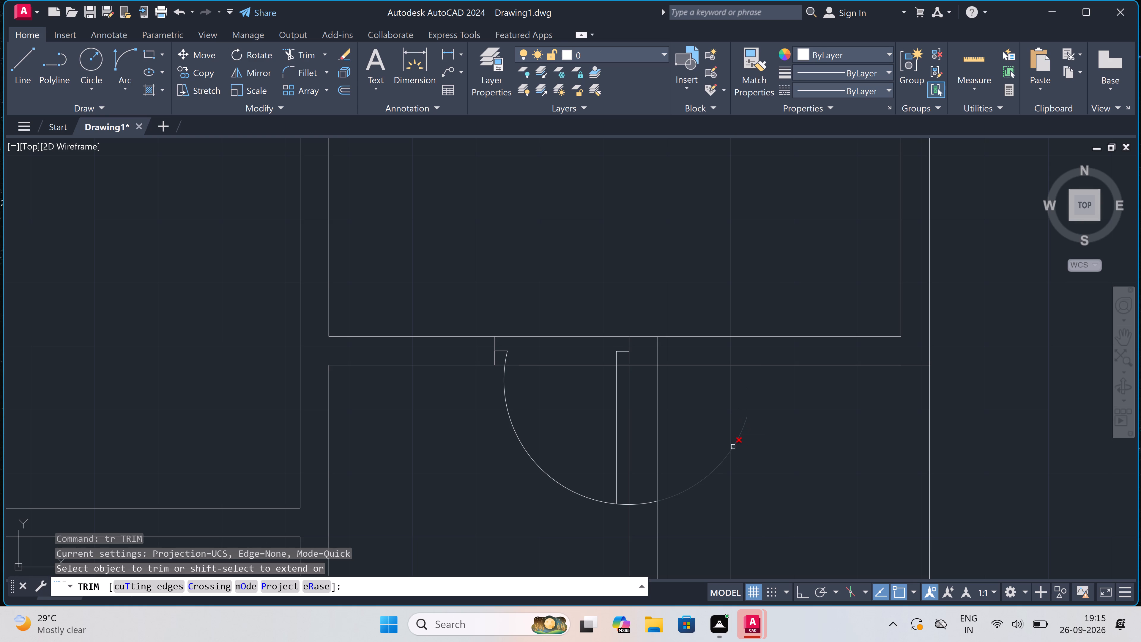
pyautogui.moveTo(641, 514); pyautogui.dragTo(642, 511)
pyautogui.click(639, 496)
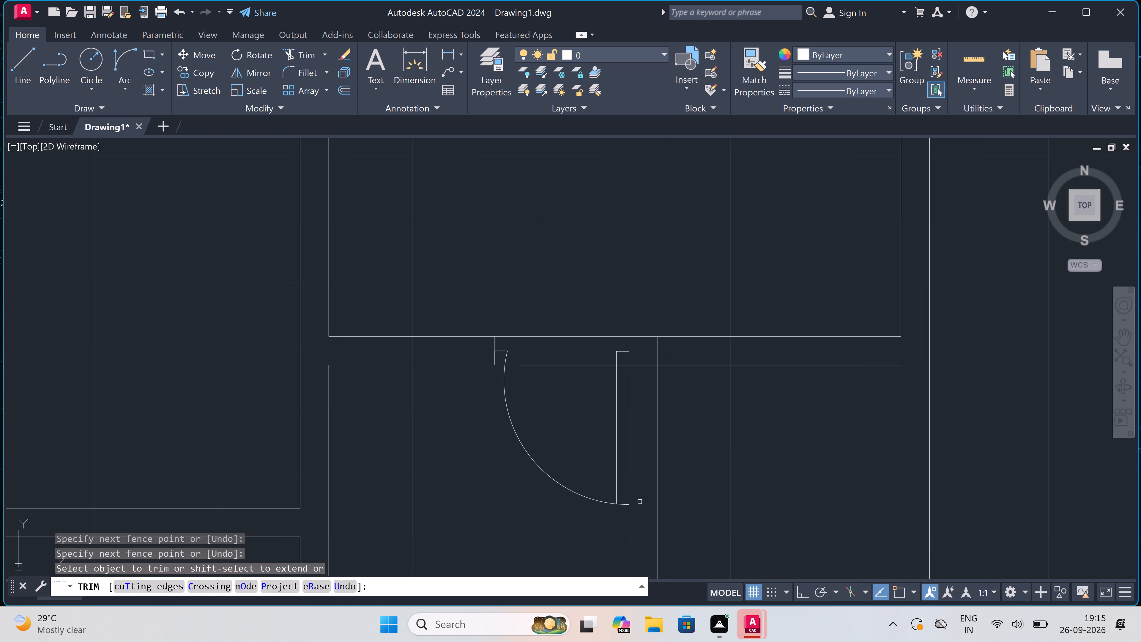
pyautogui.scroll(3, 621, 507)
pyautogui.moveTo(622, 507); pyautogui.dragTo(624, 507)
pyautogui.click(627, 459)
pyautogui.scroll(-3, 623, 467)
pyautogui.scroll(-2, 597, 443)
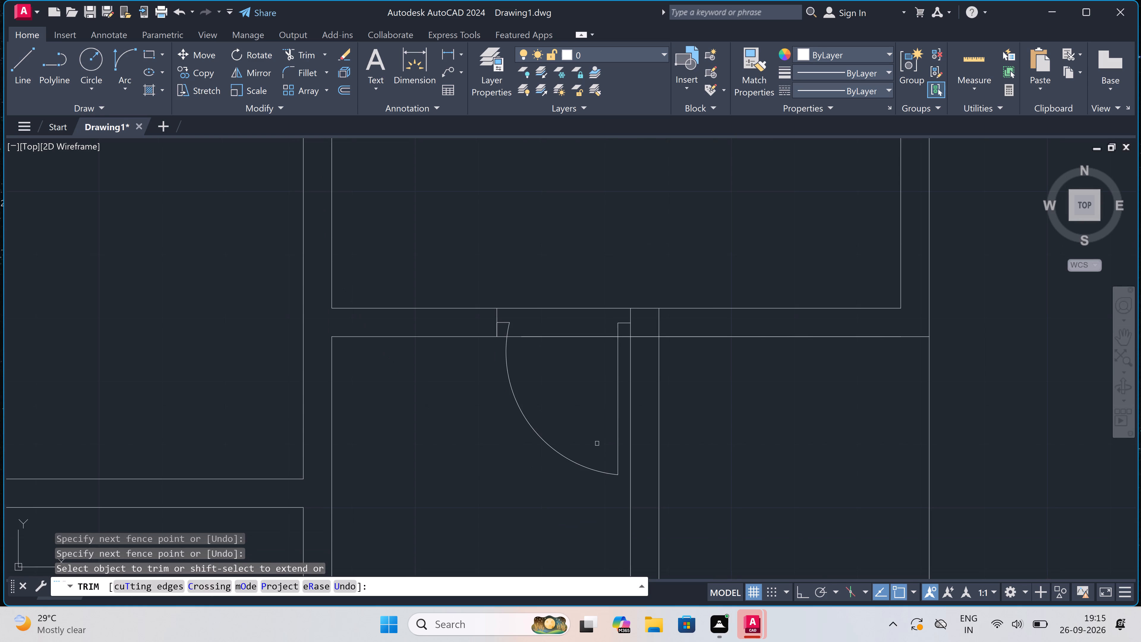
# Trim the bottom wall's two lines across the door opening and its lower line between the partition's two lines.
pyautogui.click(586, 413)
pyautogui.click(589, 376)
pyautogui.scroll(3, 610, 407)
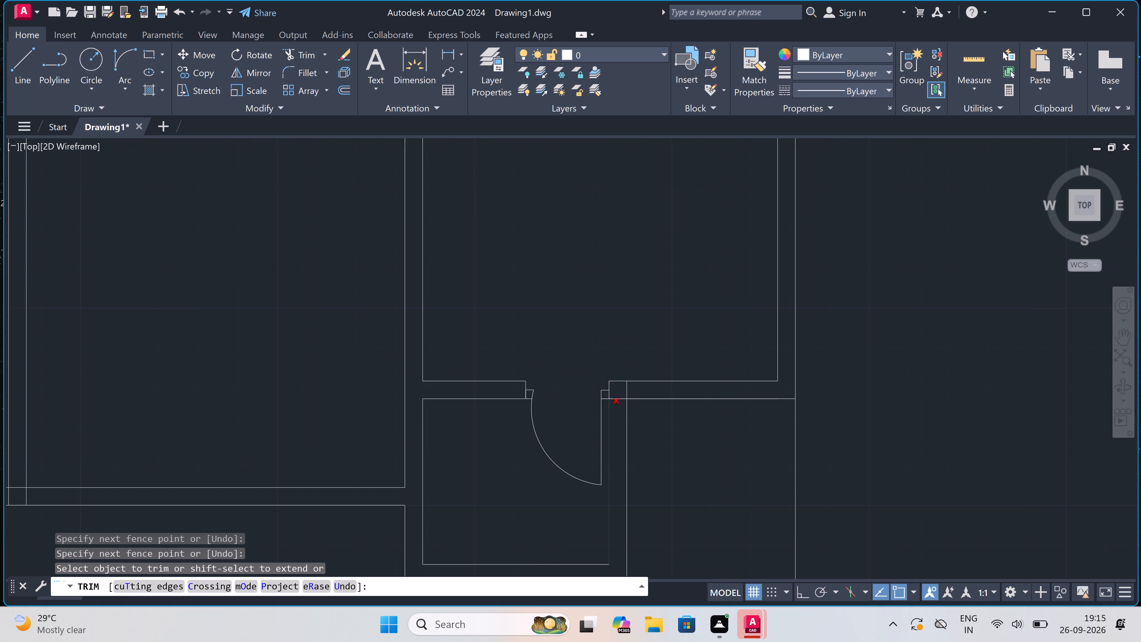
pyautogui.click(627, 383)
pyautogui.moveTo(628, 380); pyautogui.dragTo(632, 398)
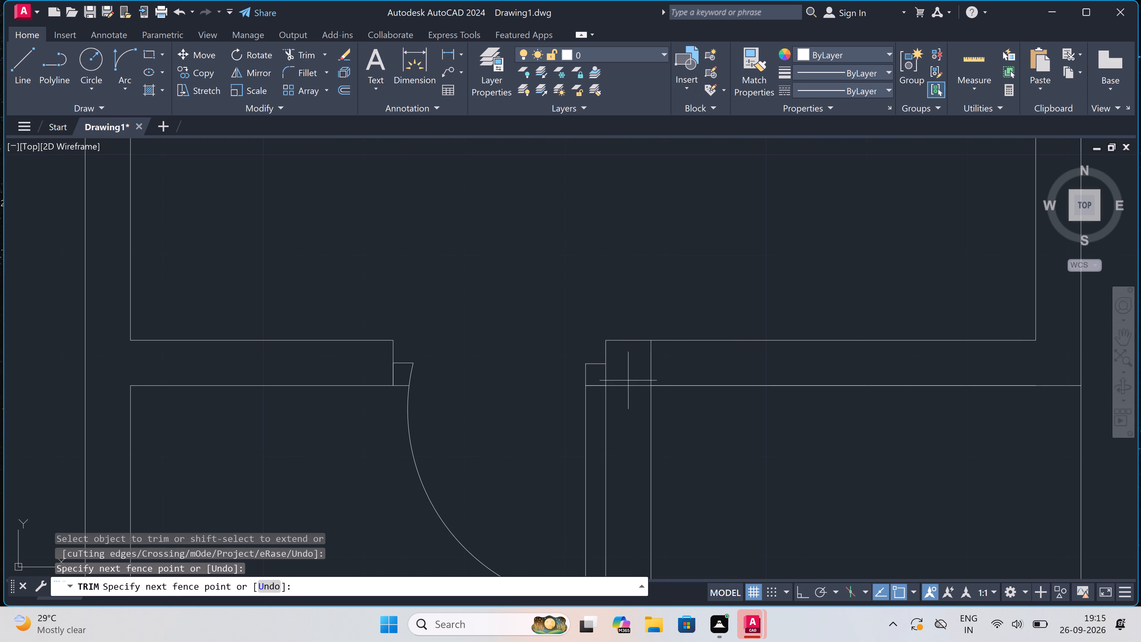
pyautogui.click(634, 414)
pyautogui.press('Escape')
pyautogui.scroll(-3, 635, 412)
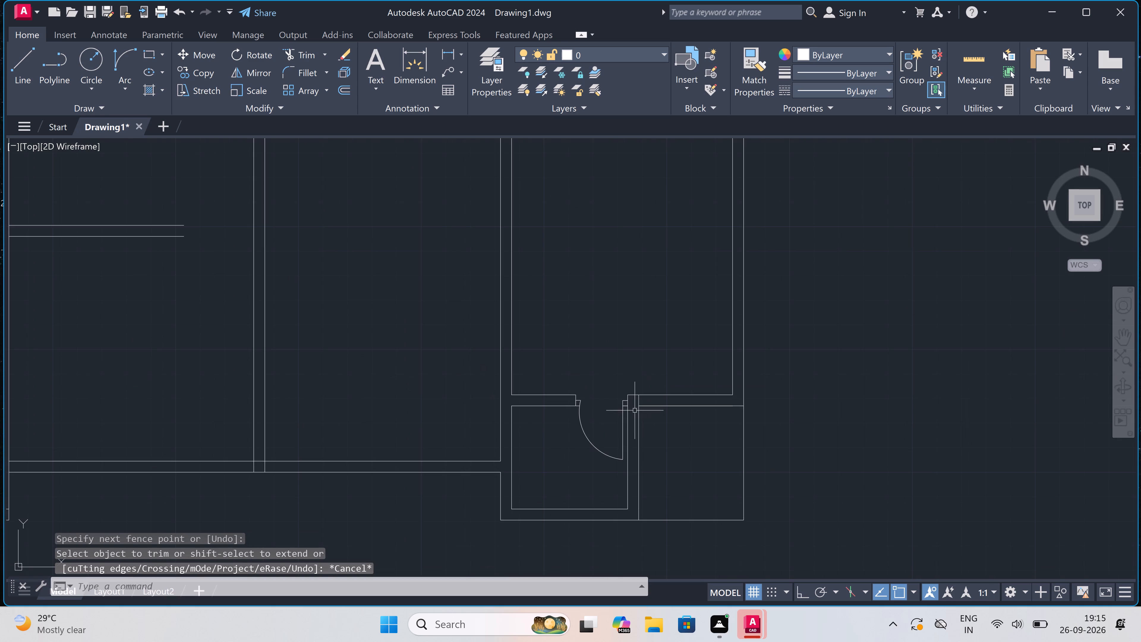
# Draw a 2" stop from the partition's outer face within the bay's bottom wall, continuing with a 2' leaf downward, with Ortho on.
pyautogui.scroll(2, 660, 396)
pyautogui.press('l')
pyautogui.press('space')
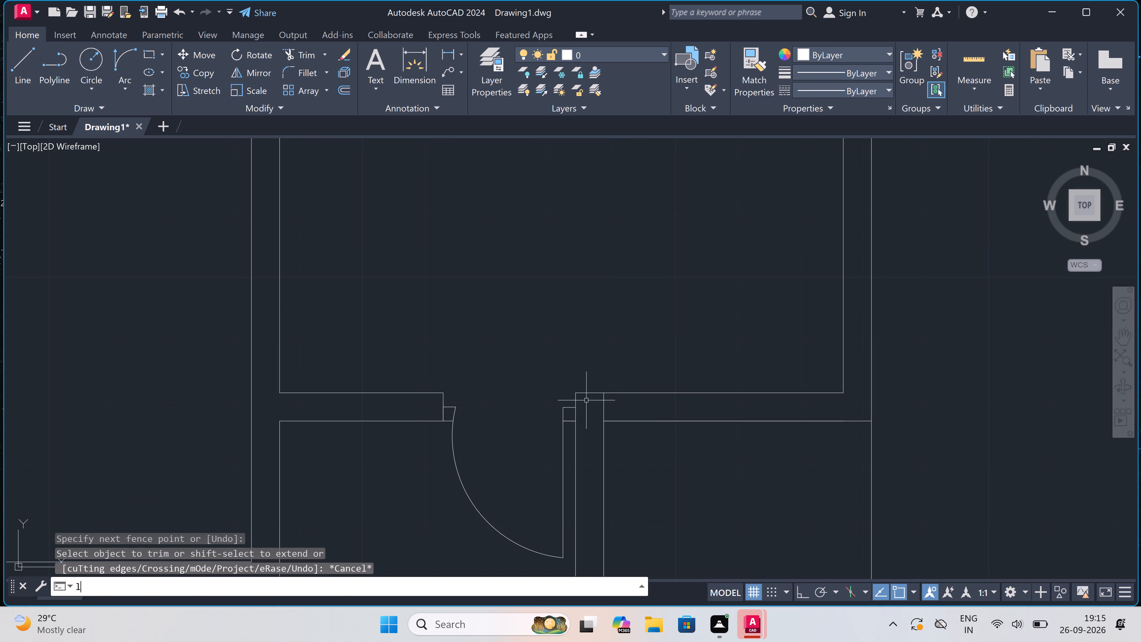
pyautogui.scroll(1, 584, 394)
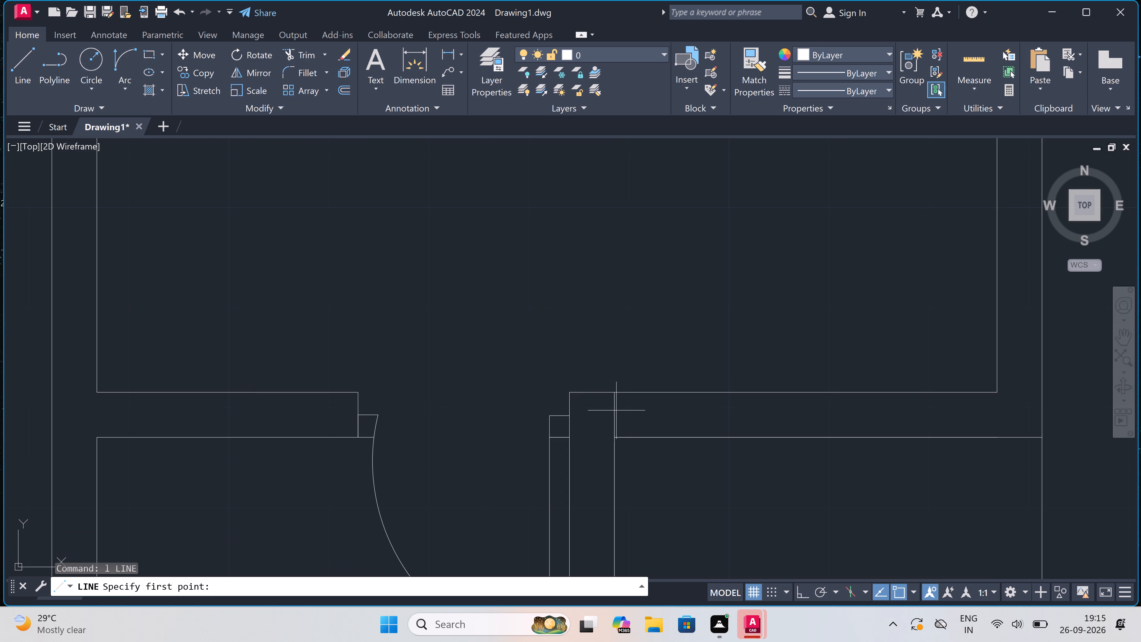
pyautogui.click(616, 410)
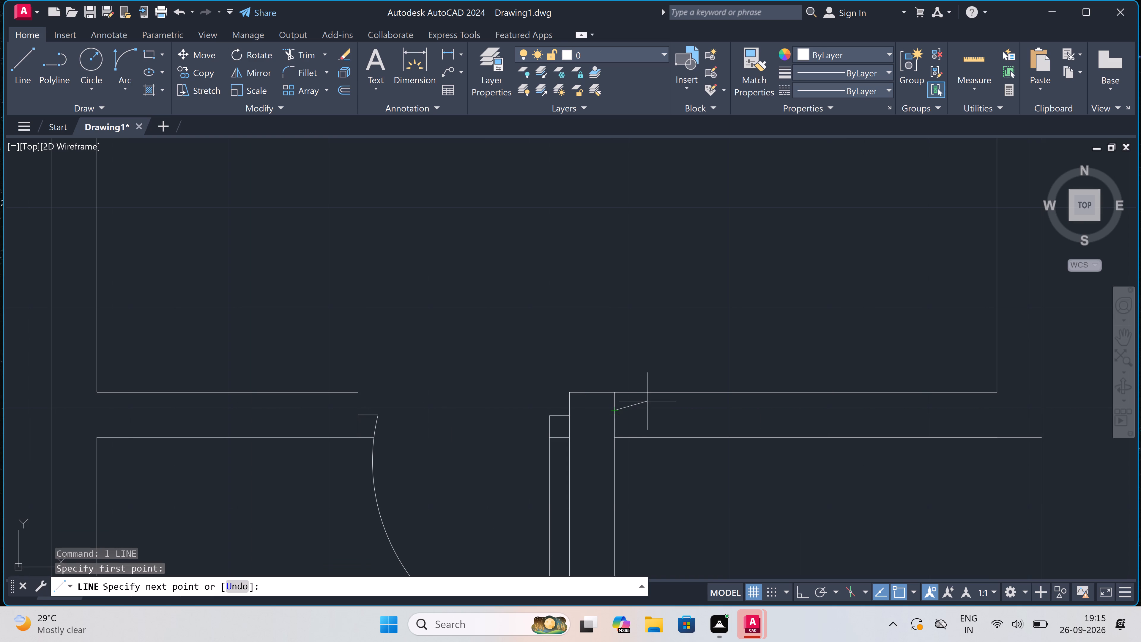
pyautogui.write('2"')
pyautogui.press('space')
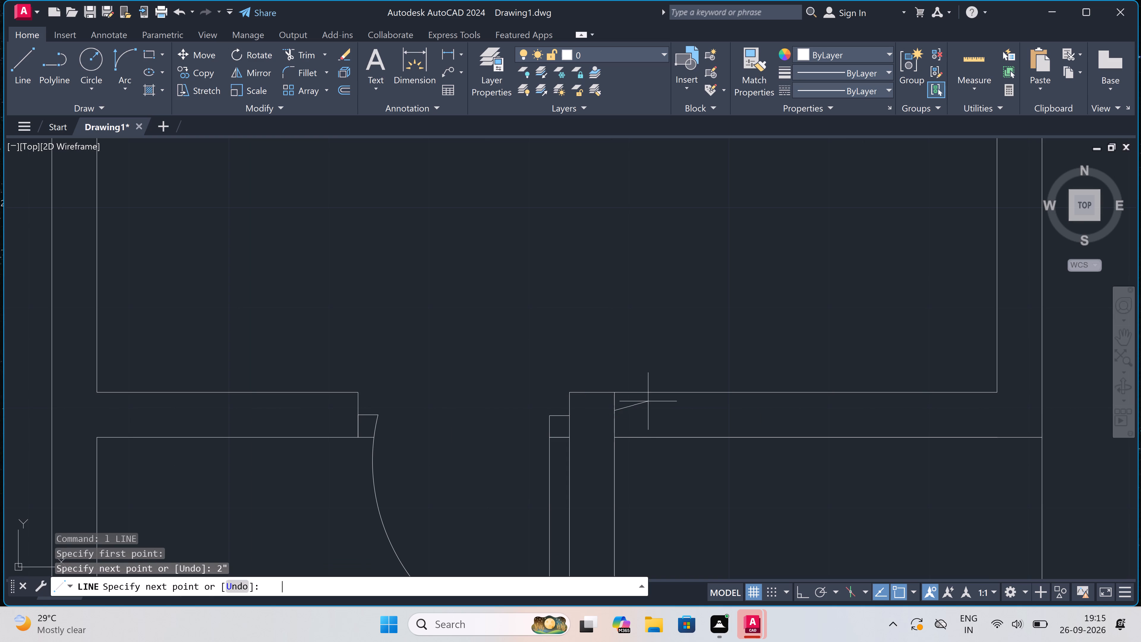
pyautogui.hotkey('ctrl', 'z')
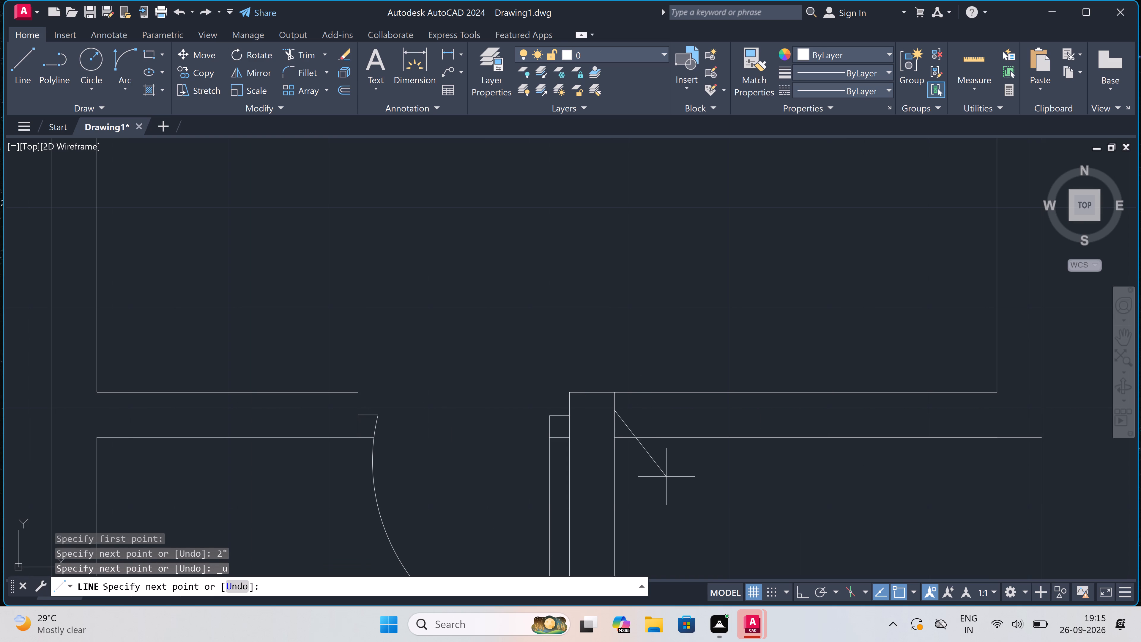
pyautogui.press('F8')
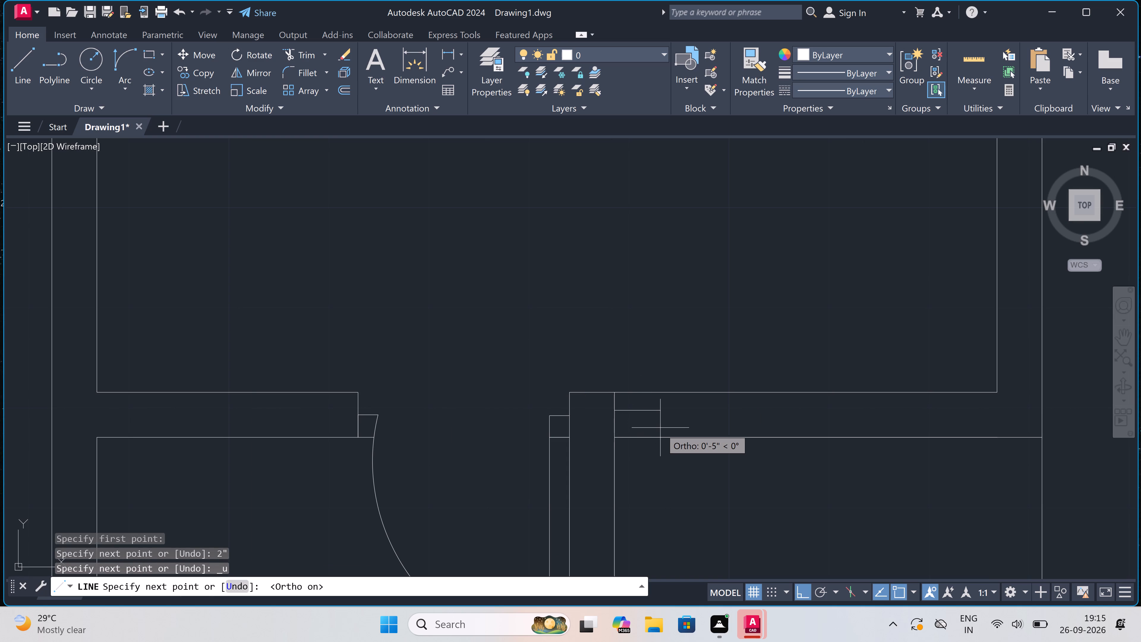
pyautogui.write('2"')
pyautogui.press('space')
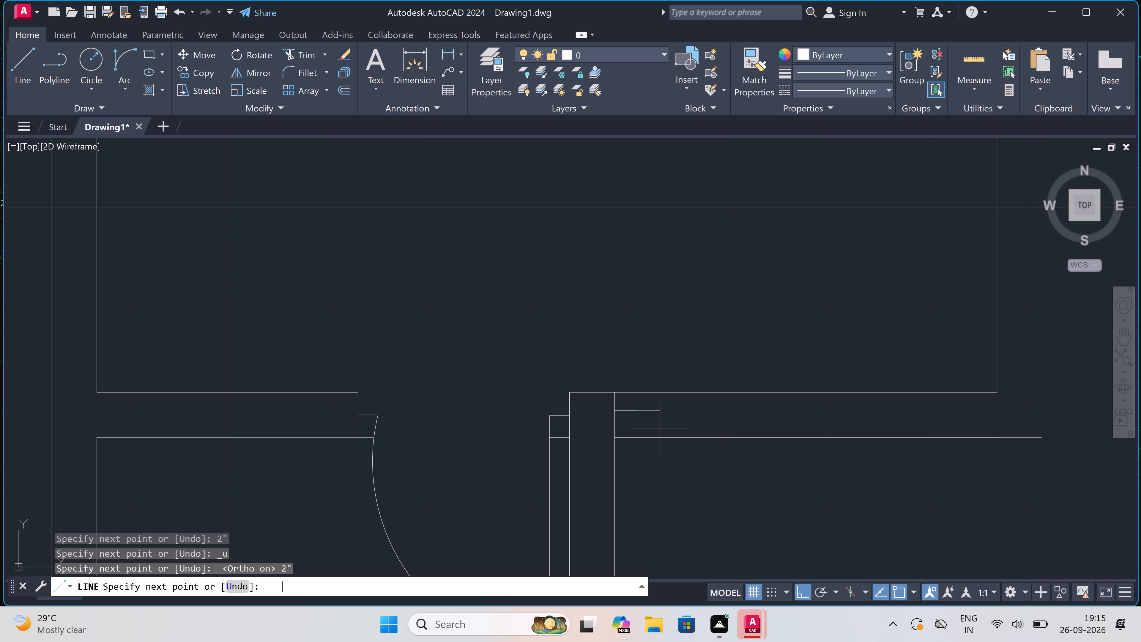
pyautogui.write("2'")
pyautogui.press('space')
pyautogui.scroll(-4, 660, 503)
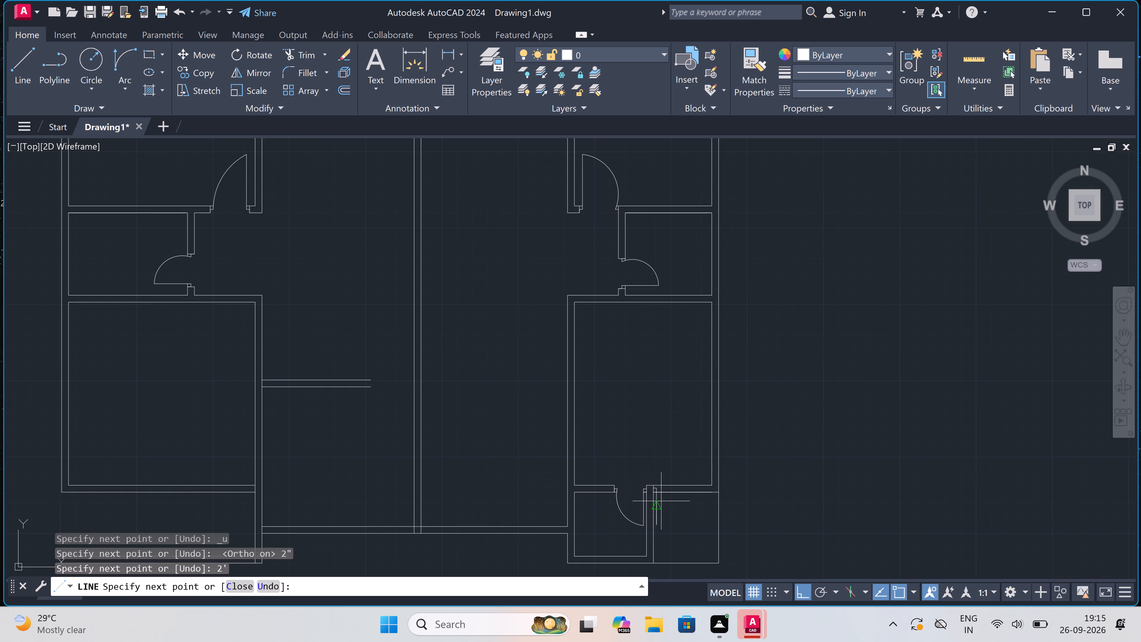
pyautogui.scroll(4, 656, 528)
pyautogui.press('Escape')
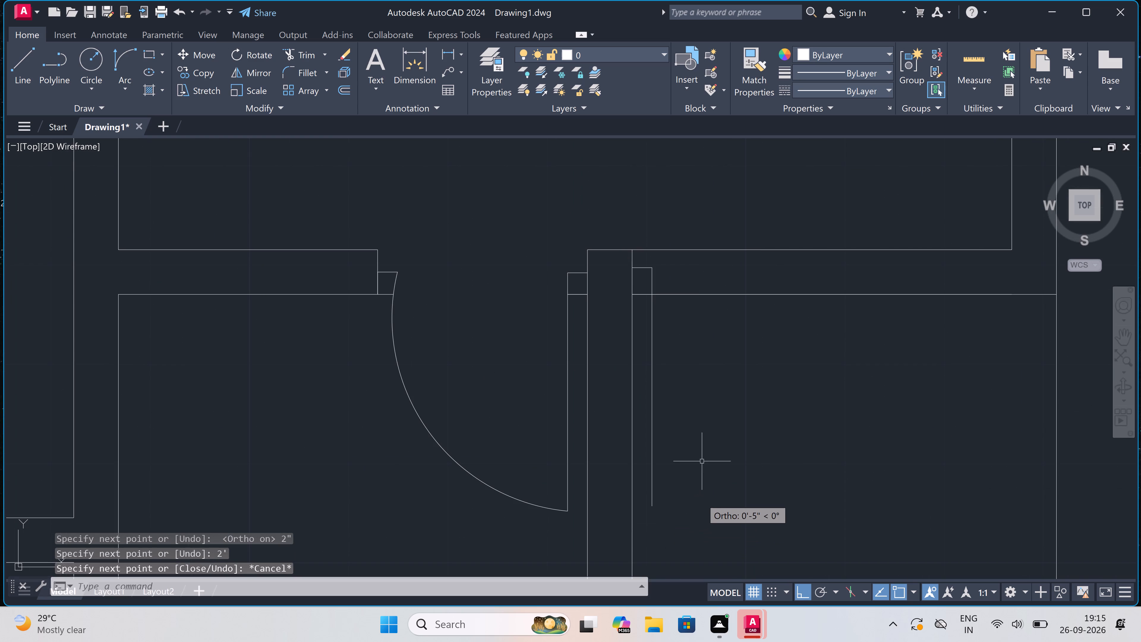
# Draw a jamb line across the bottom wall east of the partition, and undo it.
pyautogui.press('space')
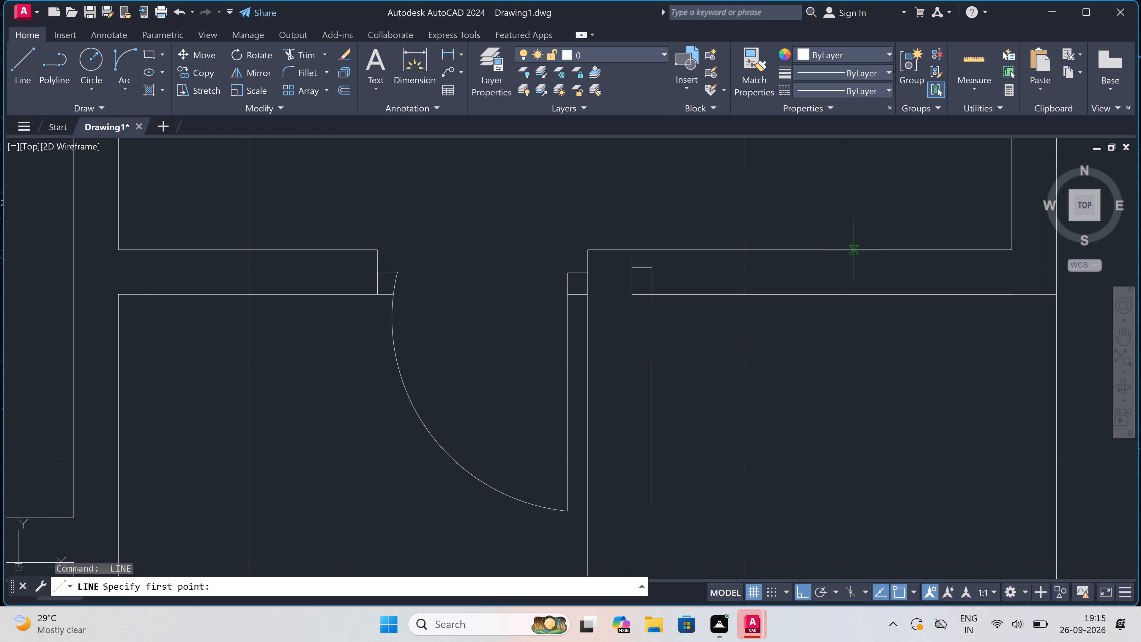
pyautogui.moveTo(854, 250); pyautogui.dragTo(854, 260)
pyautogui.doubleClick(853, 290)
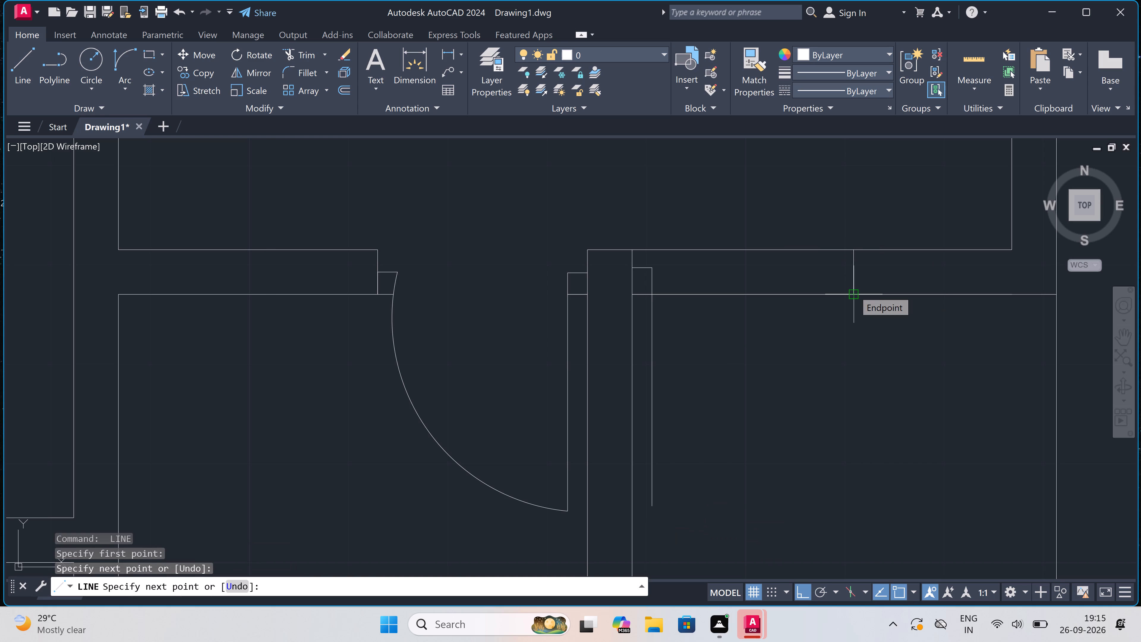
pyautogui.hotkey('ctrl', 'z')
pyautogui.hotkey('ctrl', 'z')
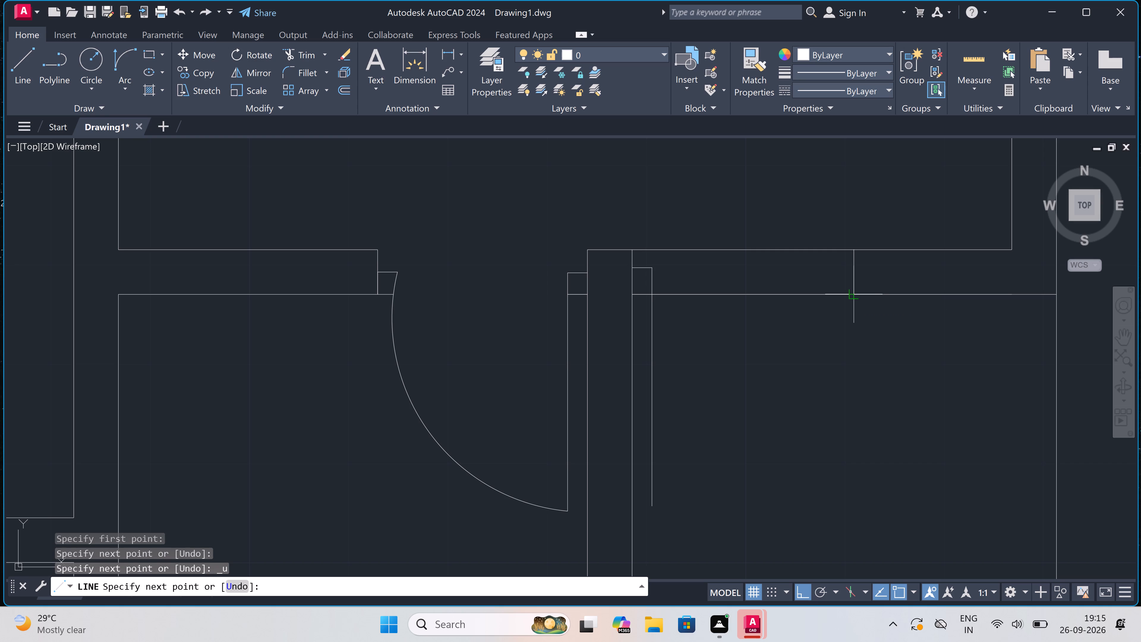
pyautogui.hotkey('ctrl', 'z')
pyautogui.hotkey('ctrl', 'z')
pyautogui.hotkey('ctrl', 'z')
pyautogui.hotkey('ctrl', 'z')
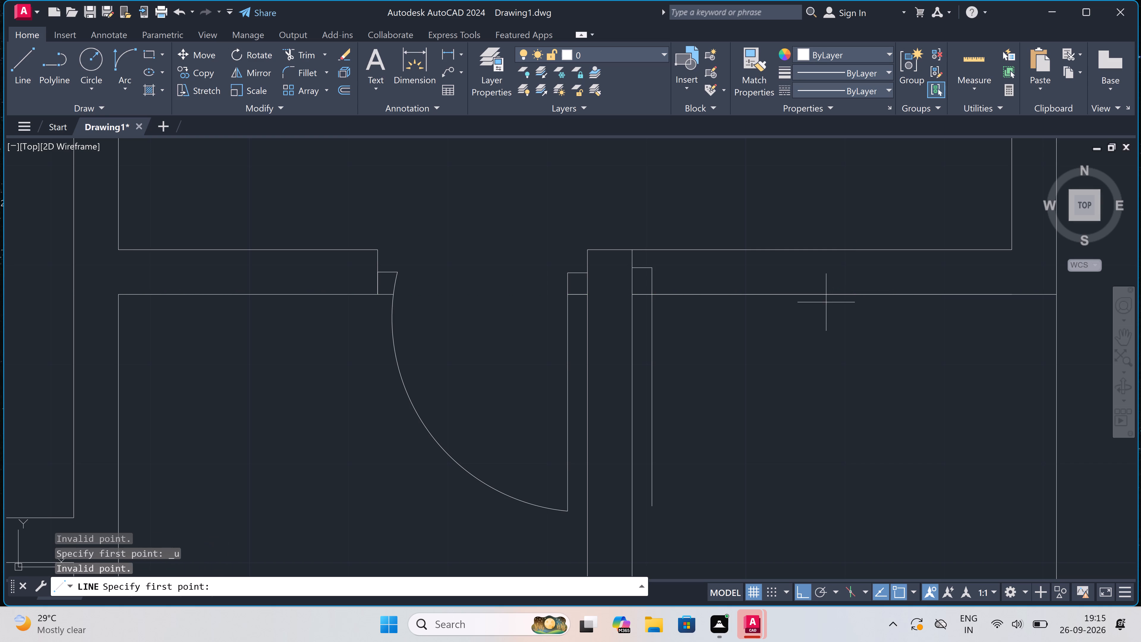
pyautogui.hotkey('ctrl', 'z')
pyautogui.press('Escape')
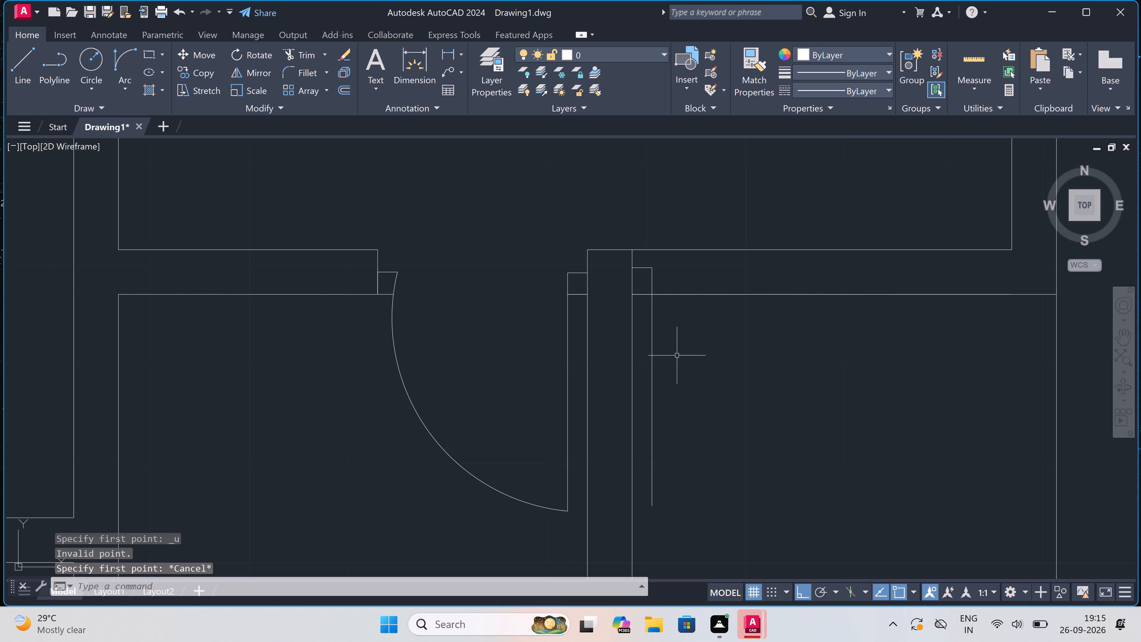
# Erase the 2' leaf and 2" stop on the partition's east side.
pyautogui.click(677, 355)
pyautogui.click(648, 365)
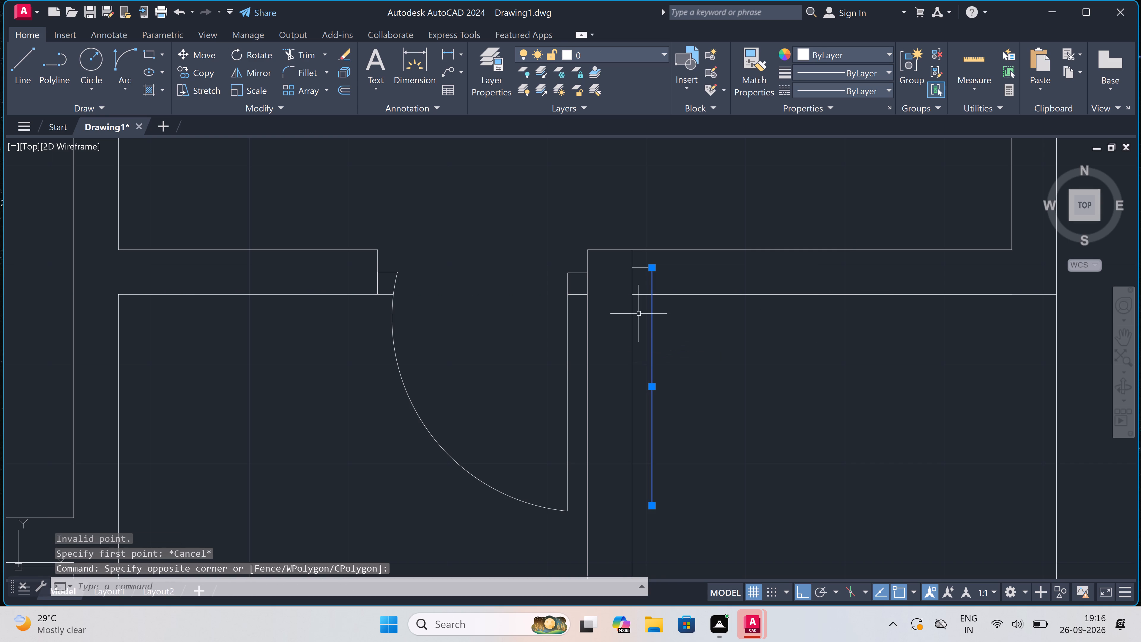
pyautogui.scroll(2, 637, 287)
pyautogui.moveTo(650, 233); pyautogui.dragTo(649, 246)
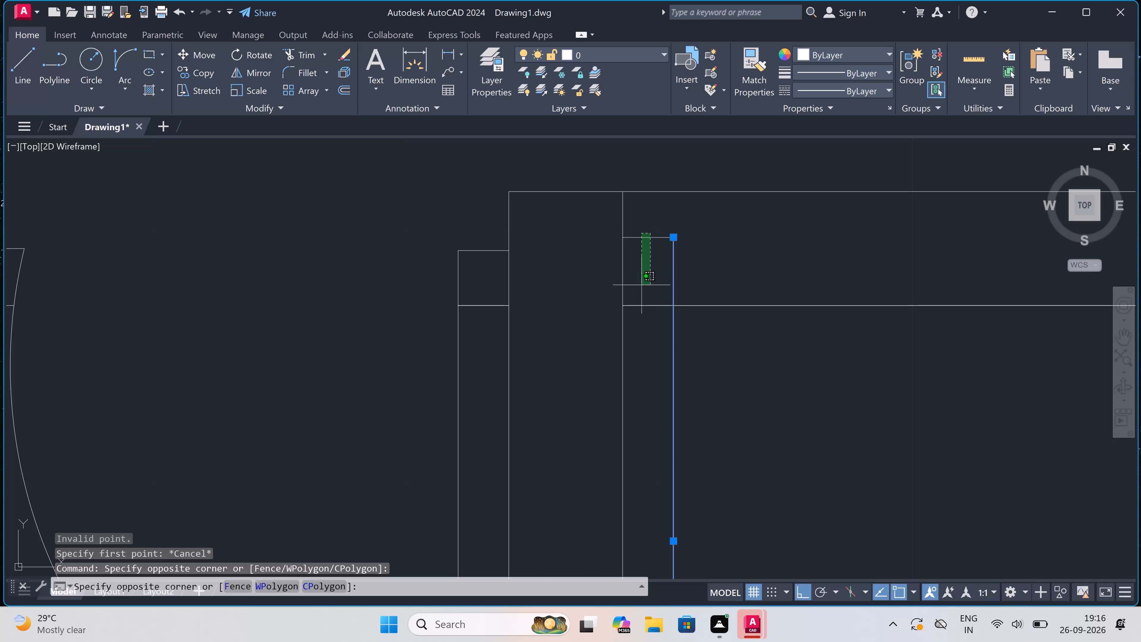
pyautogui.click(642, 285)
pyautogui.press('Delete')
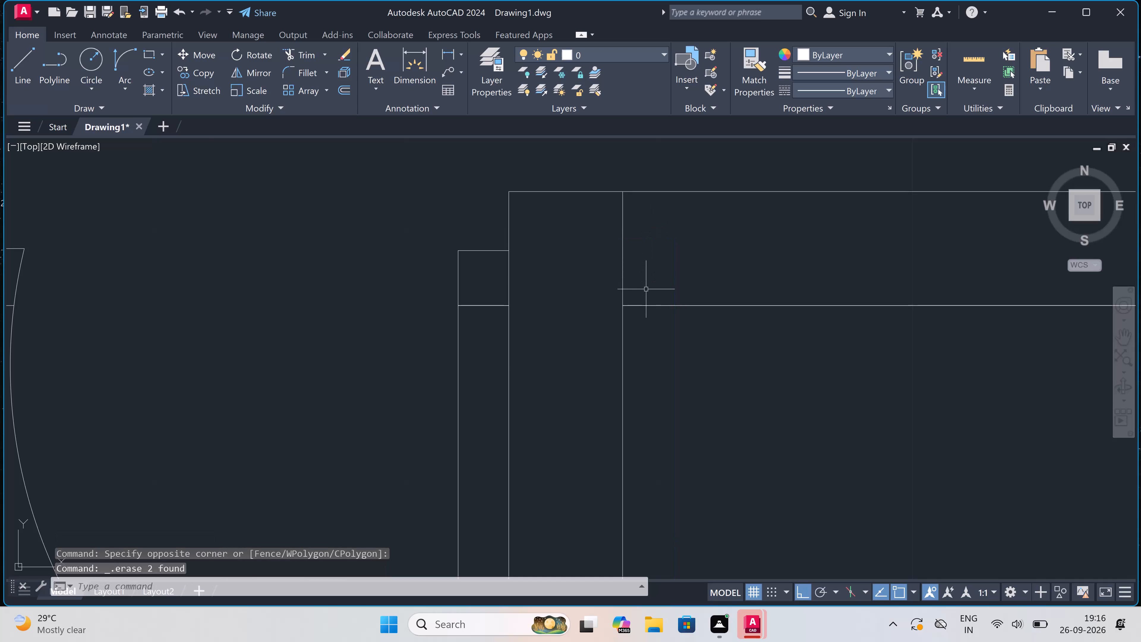
# Draw a line from the bay's lower-right inner corner down to the lower line of its bottom wall.
pyautogui.scroll(-5, 647, 295)
pyautogui.scroll(1, 689, 291)
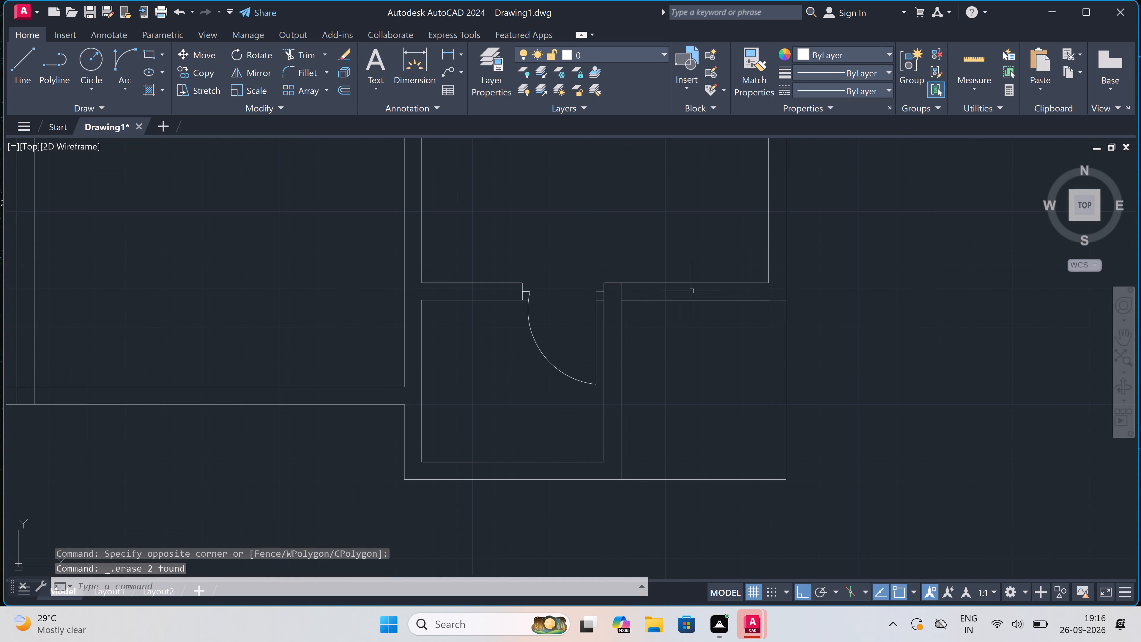
pyautogui.write('l')
pyautogui.press('space')
pyautogui.scroll(2, 758, 278)
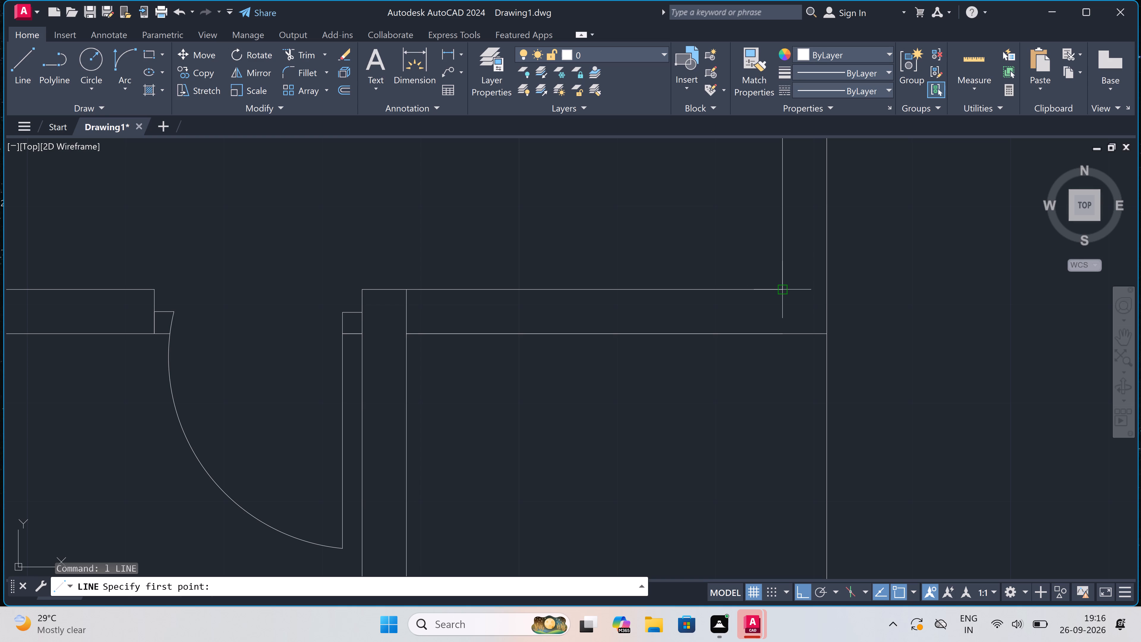
pyautogui.click(784, 288)
pyautogui.click(784, 335)
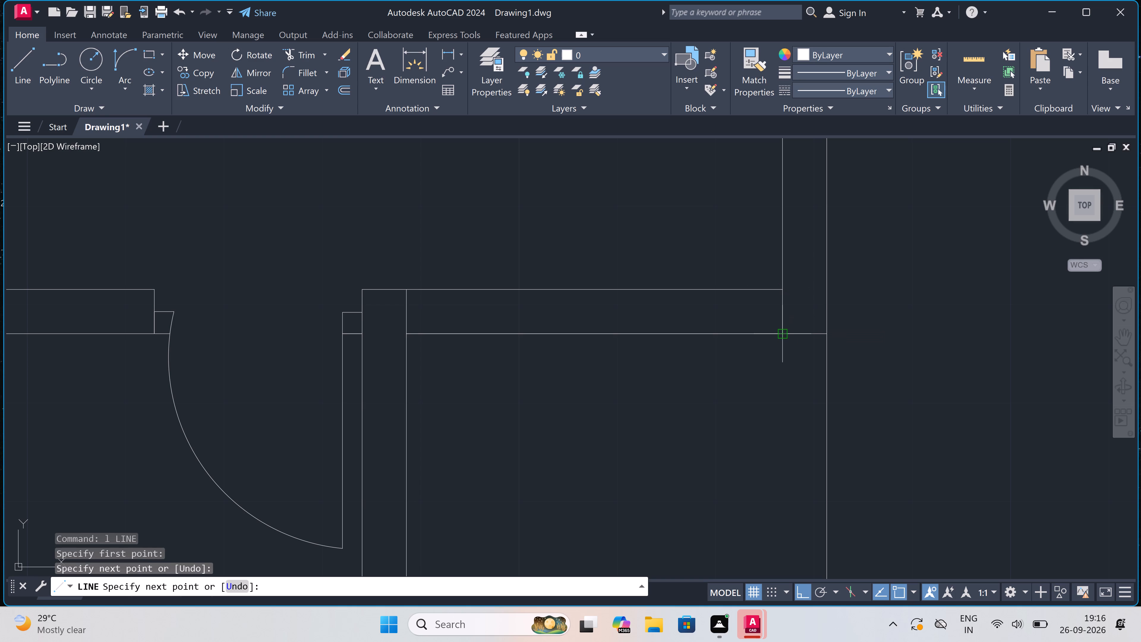
pyautogui.press('Escape')
# Trim both lines of the bottom wall between the partition and the bay's outer east wall.
pyautogui.press('t')
pyautogui.press('r')
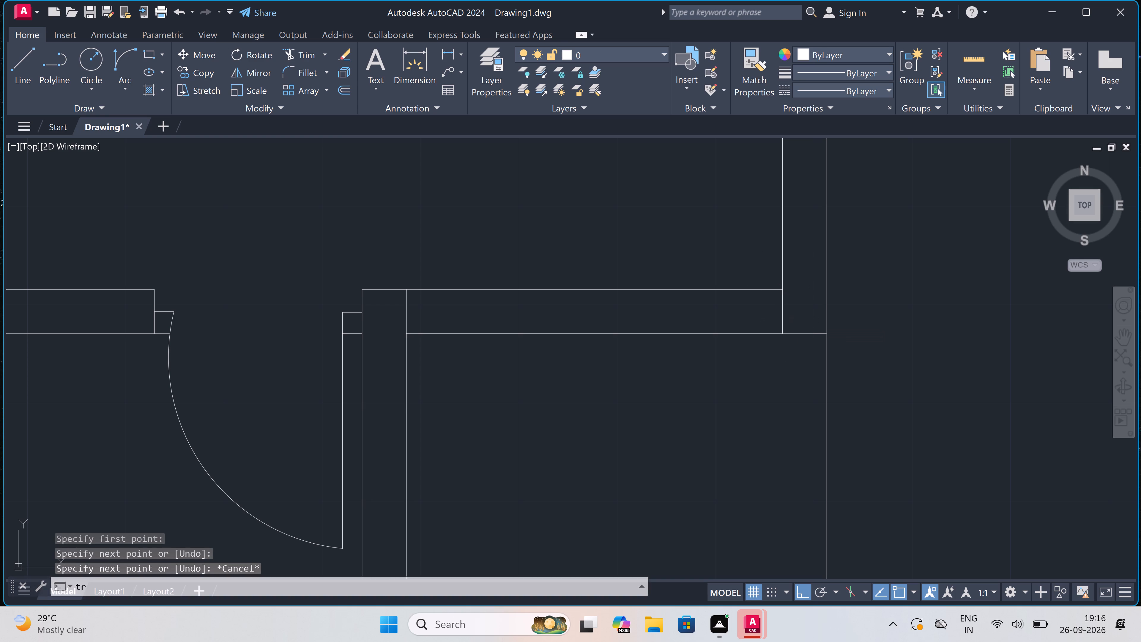
pyautogui.press('space')
pyautogui.moveTo(726, 276); pyautogui.dragTo(726, 281)
pyautogui.click(715, 389)
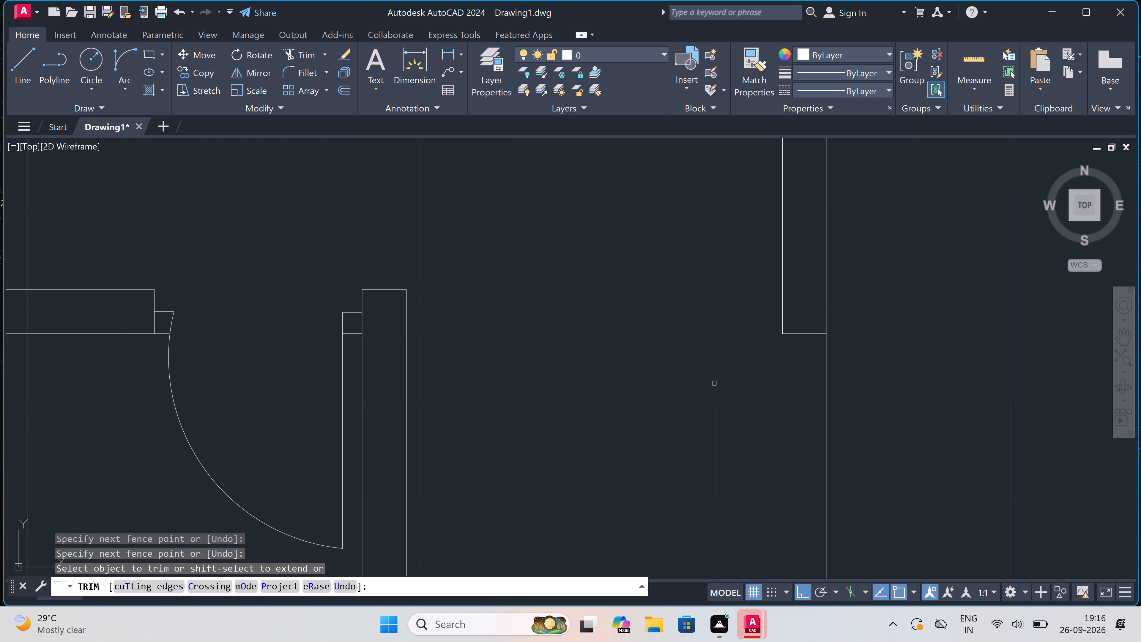
pyautogui.press('Escape')
# Draw a horizontal line across the opening in the right bay's bottom wall, from the east wall line to the partition at mid-wall height.
pyautogui.press('l')
pyautogui.press('space')
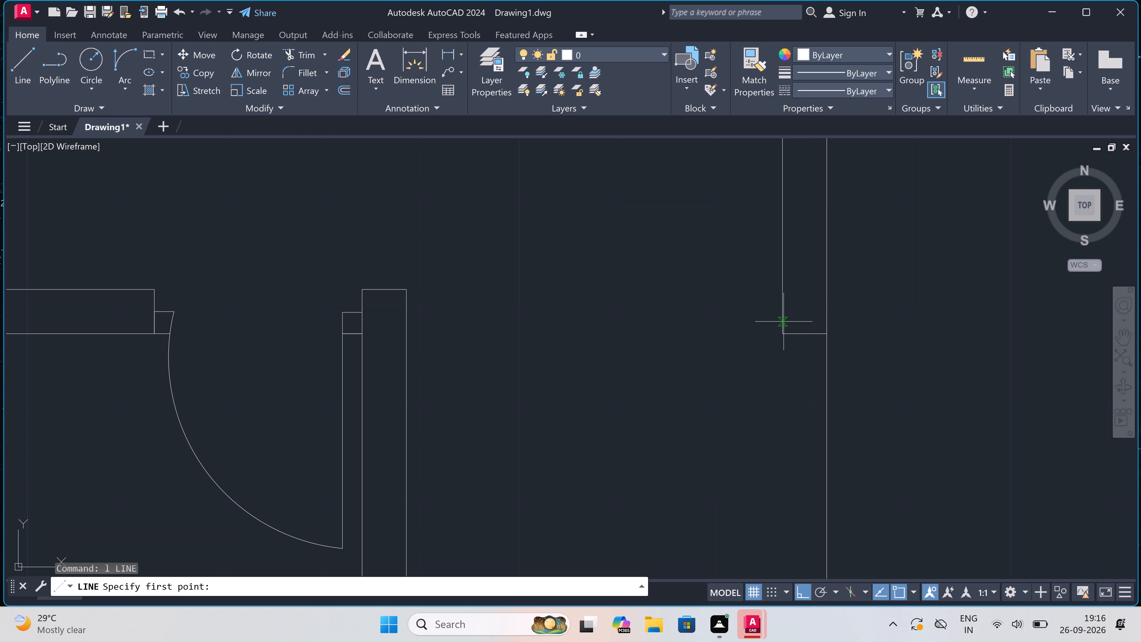
pyautogui.click(782, 307)
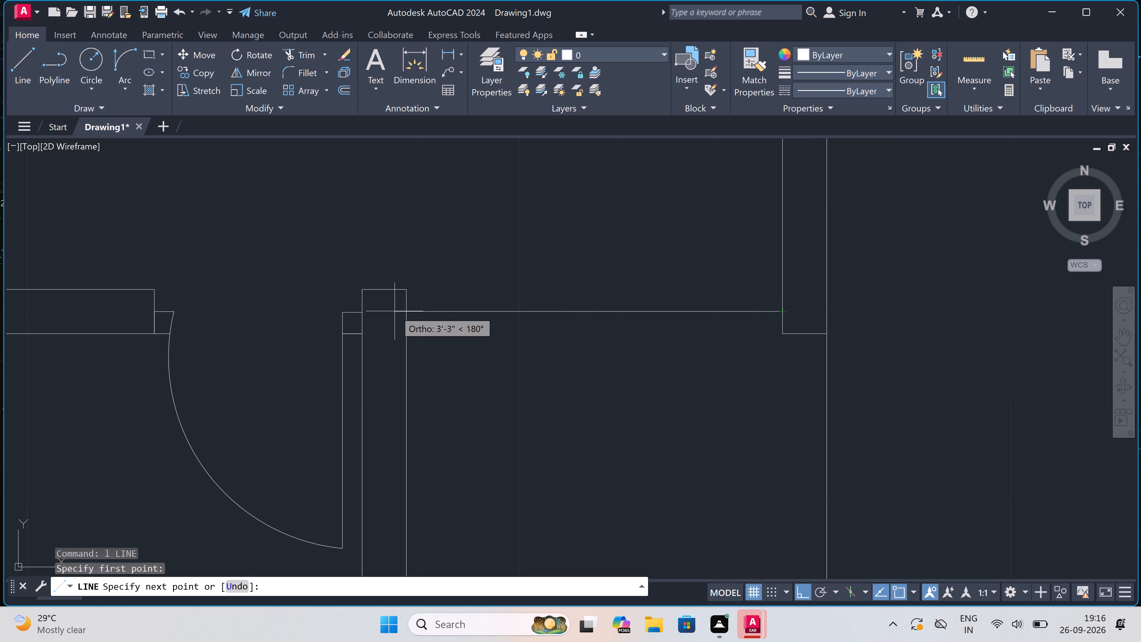
pyautogui.click(409, 312)
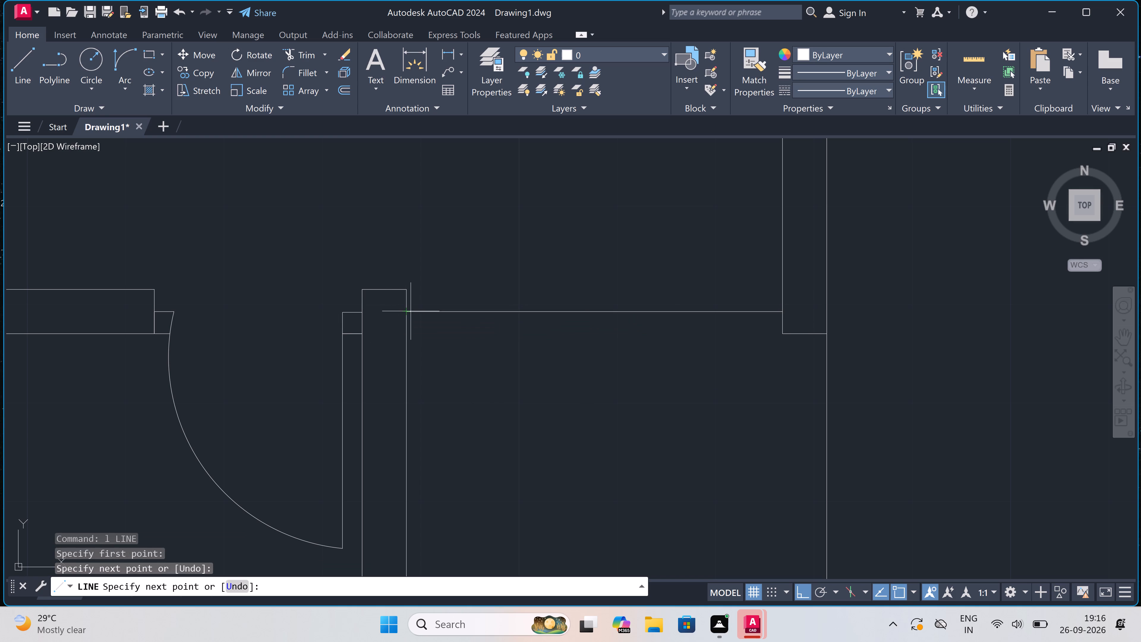
pyautogui.press('Escape')
# Draw a 4.5" partition in the left bay's lower strip, 5' east of the outer west corner, spanning down to the bottom wall.
pyautogui.scroll(-7, 642, 277)
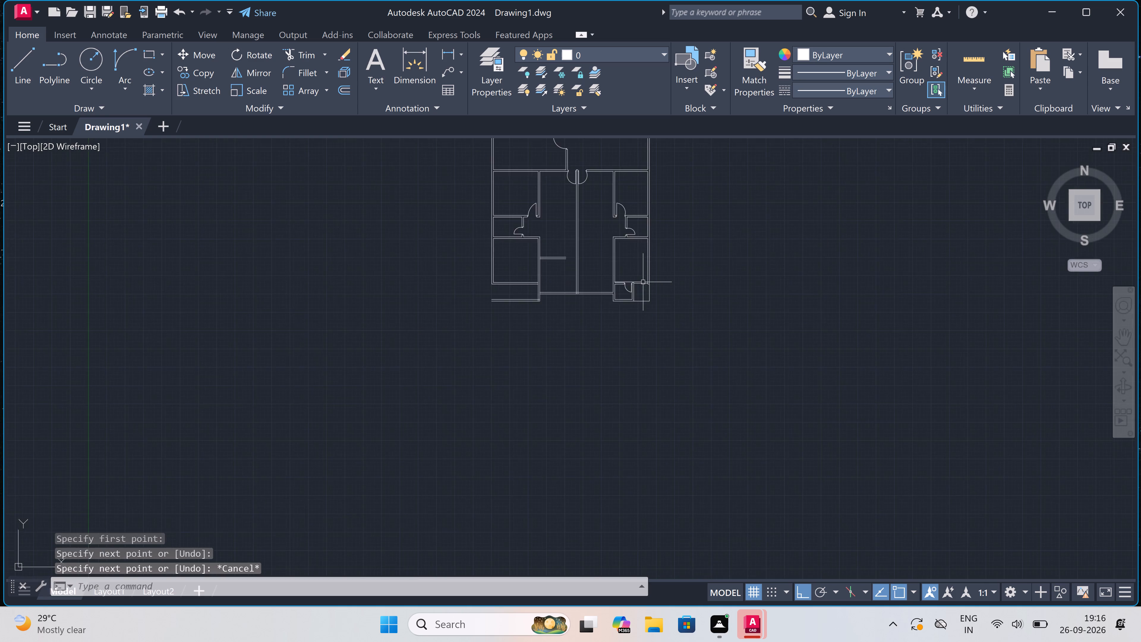
pyautogui.scroll(-2, 643, 282)
pyautogui.scroll(3, 550, 281)
pyautogui.scroll(2, 746, 262)
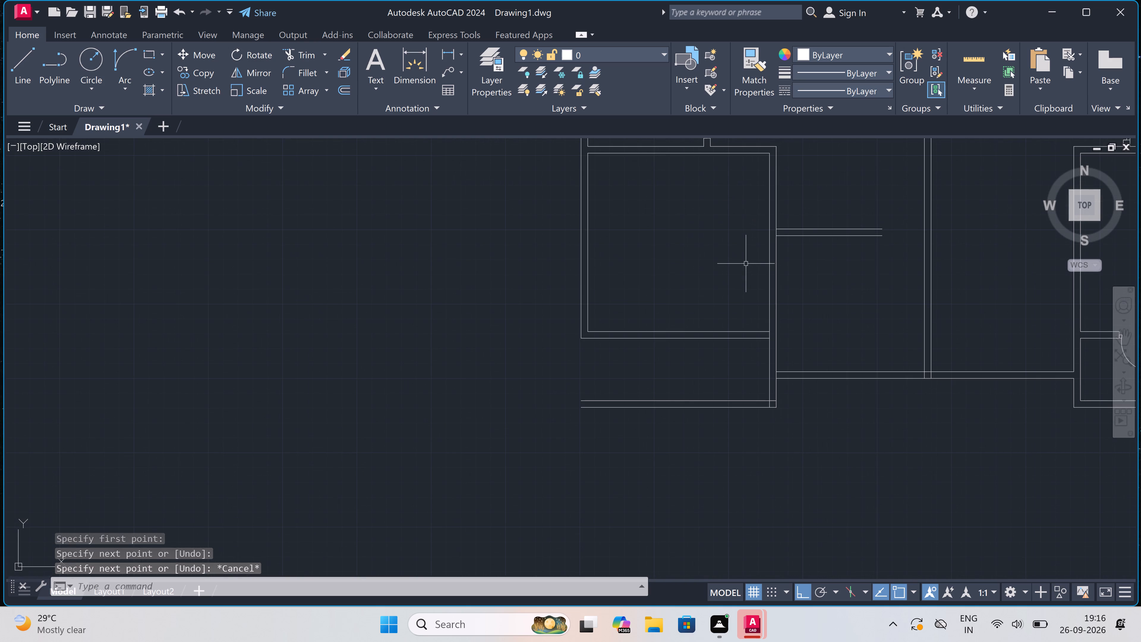
pyautogui.write('l')
pyautogui.press('space')
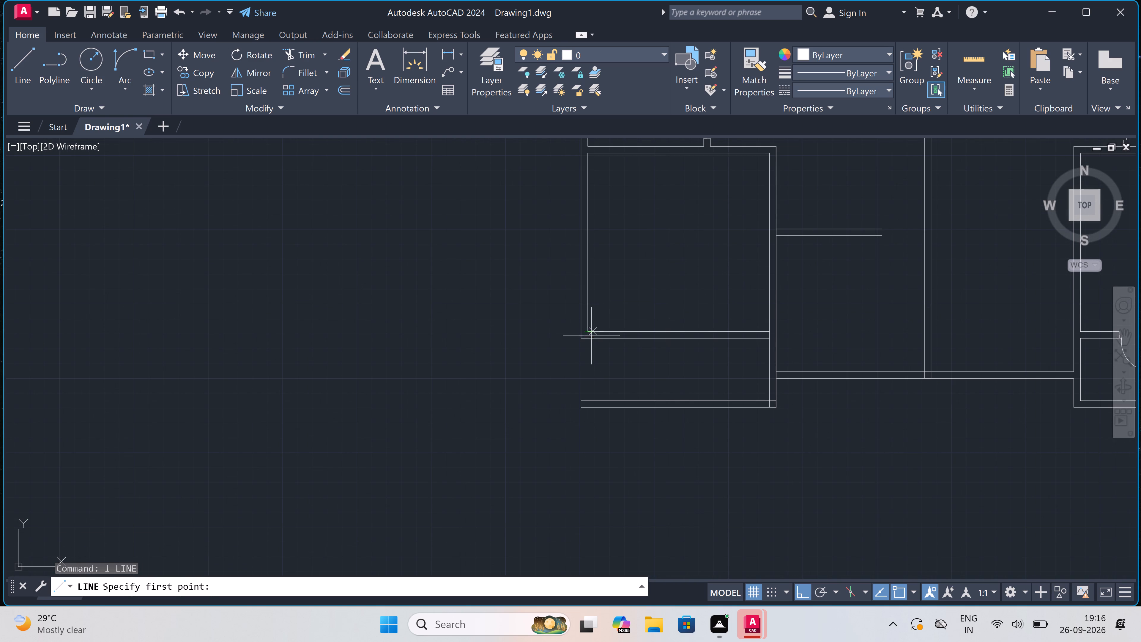
pyautogui.scroll(2, 590, 339)
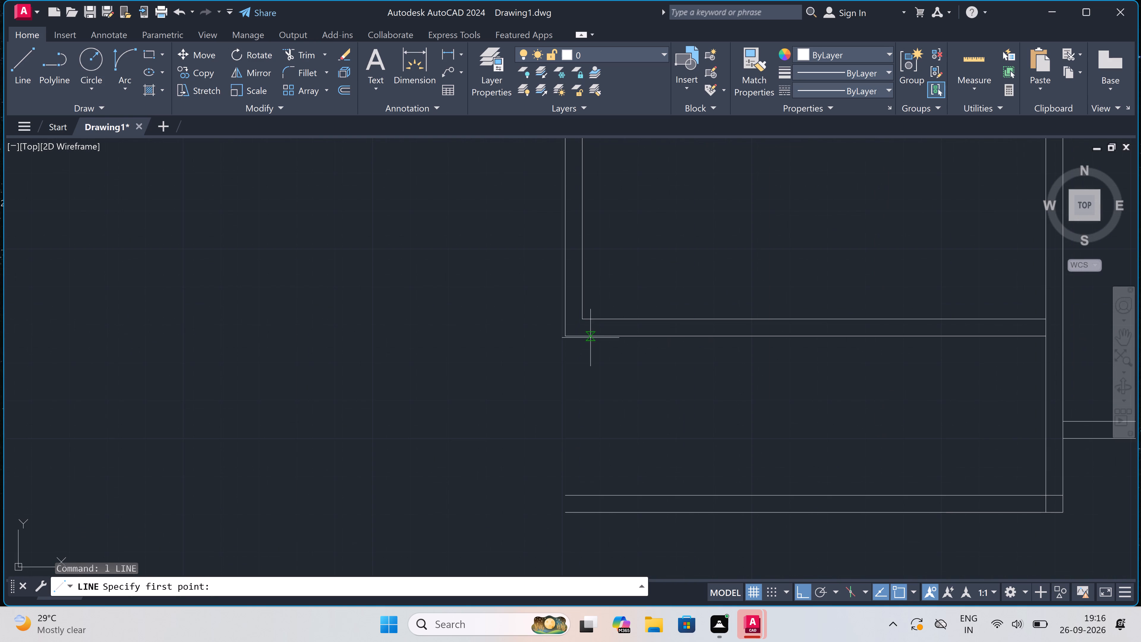
pyautogui.click(572, 336)
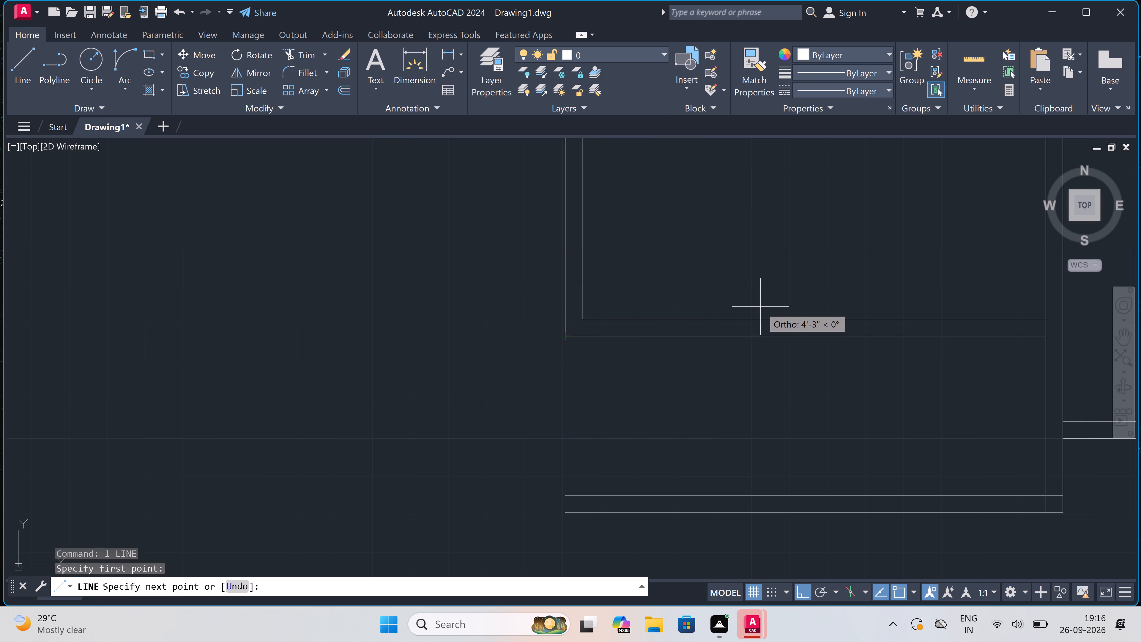
pyautogui.write("5'")
pyautogui.press('space')
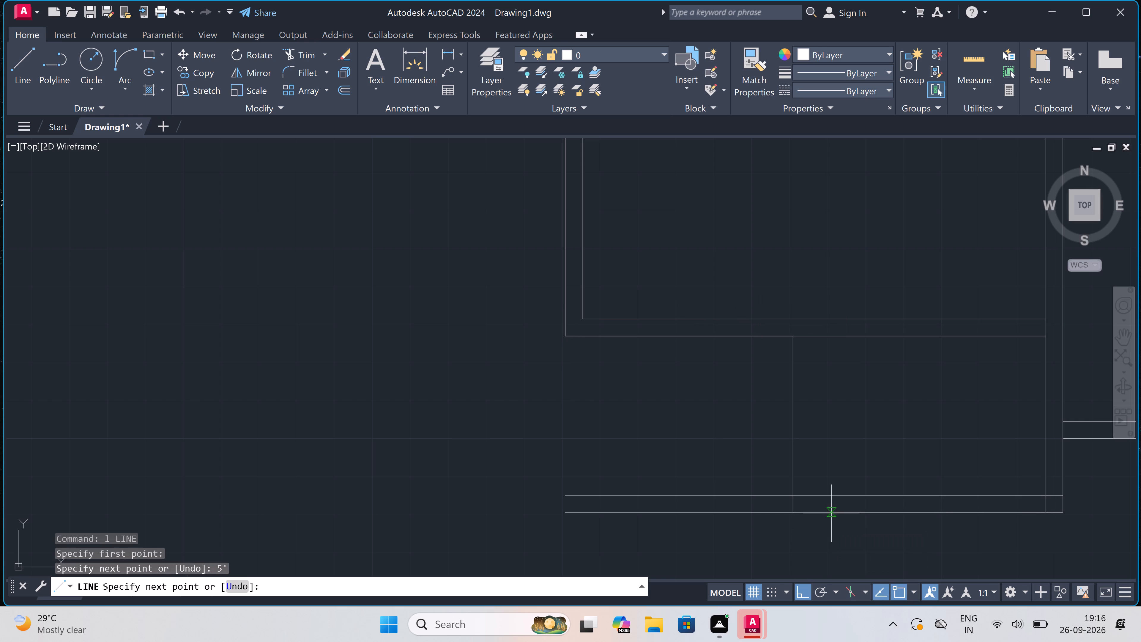
pyautogui.click(793, 499)
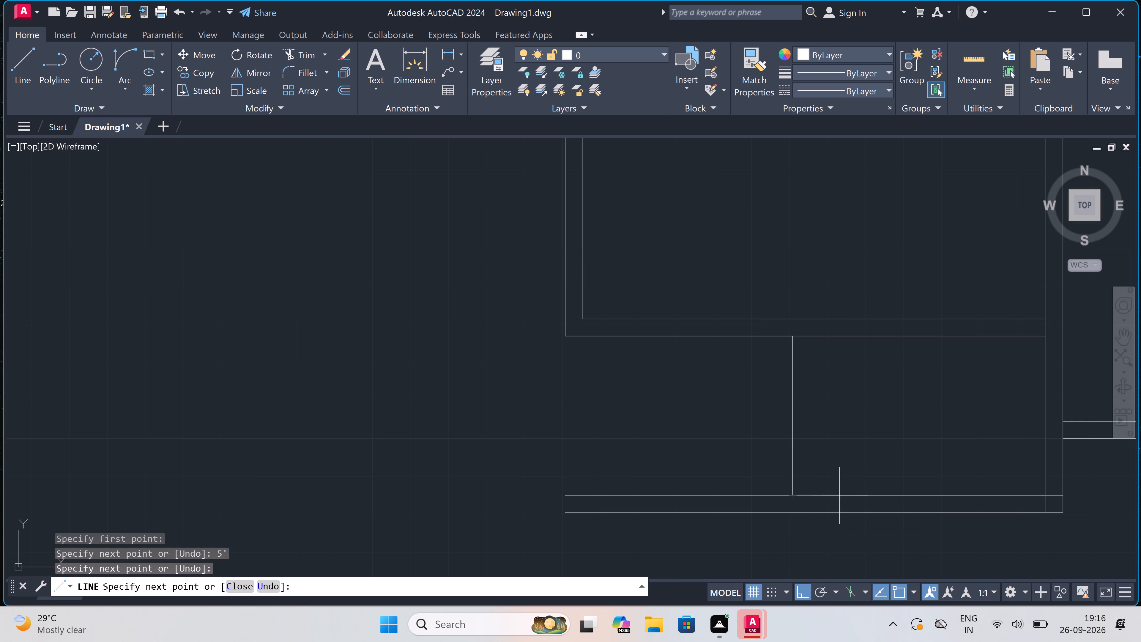
pyautogui.write('4.5"')
pyautogui.press('space')
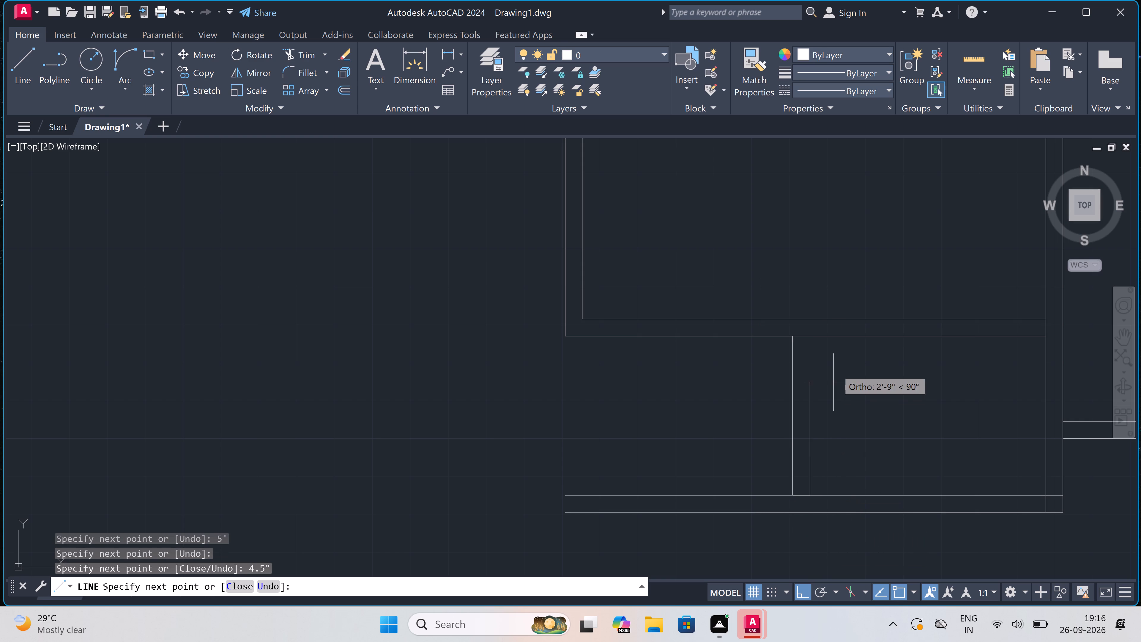
pyautogui.click(809, 337)
pyautogui.press('Escape')
# Extend the left bay's west wall by drawing its outer and inner lines down to the matching lines of the bottom wall.
pyautogui.press('space')
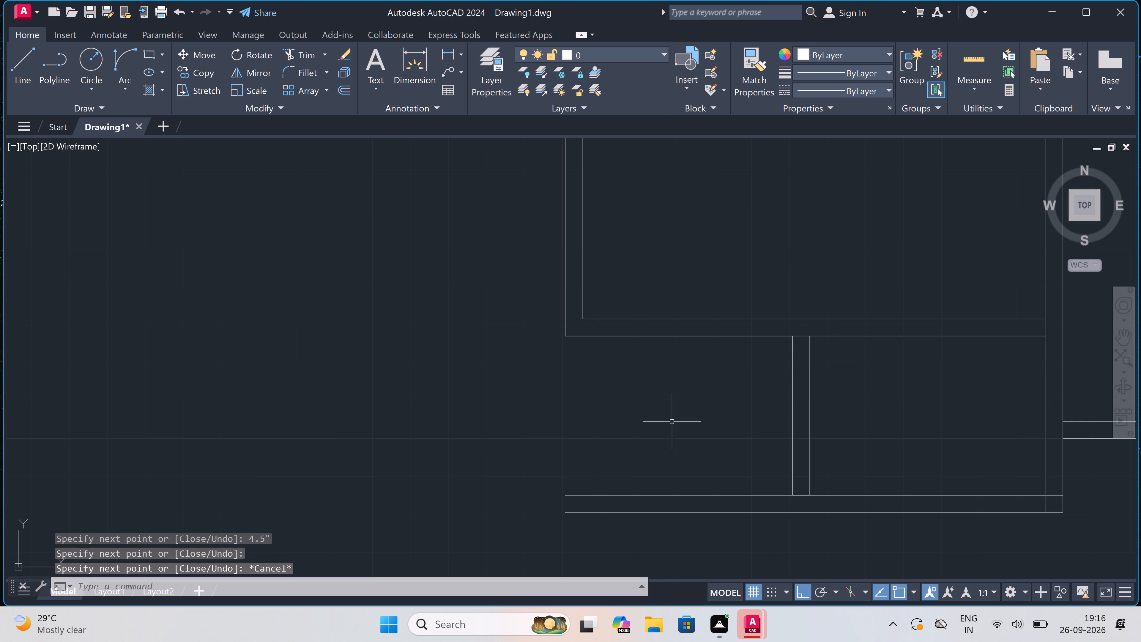
pyautogui.moveTo(568, 335); pyautogui.dragTo(569, 342)
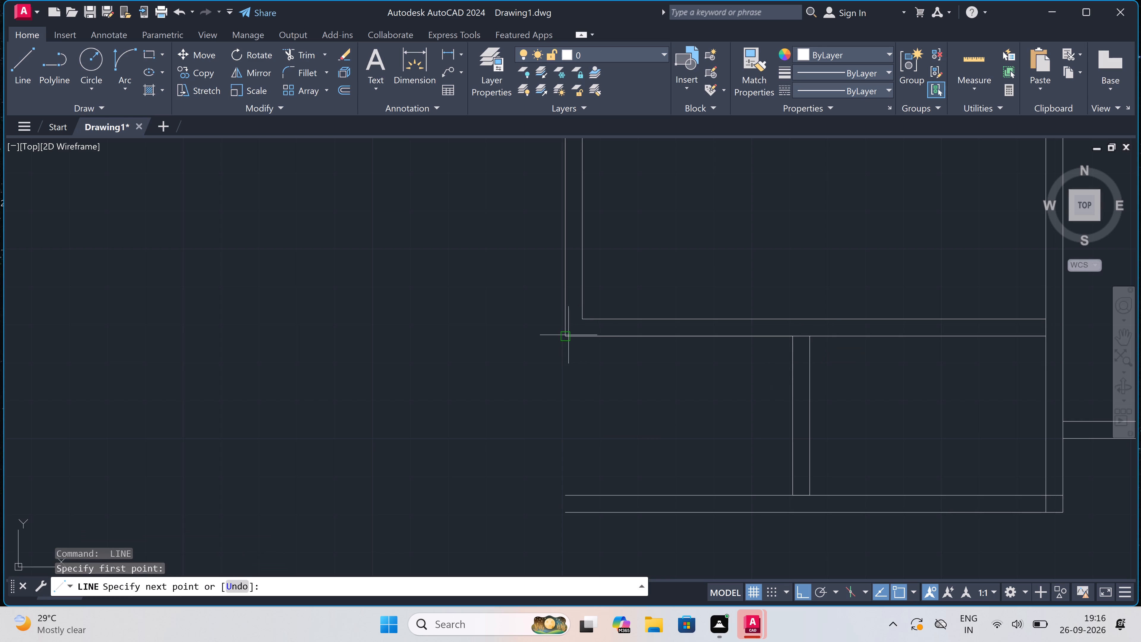
pyautogui.click(563, 508)
pyautogui.press('Escape')
pyautogui.press('space')
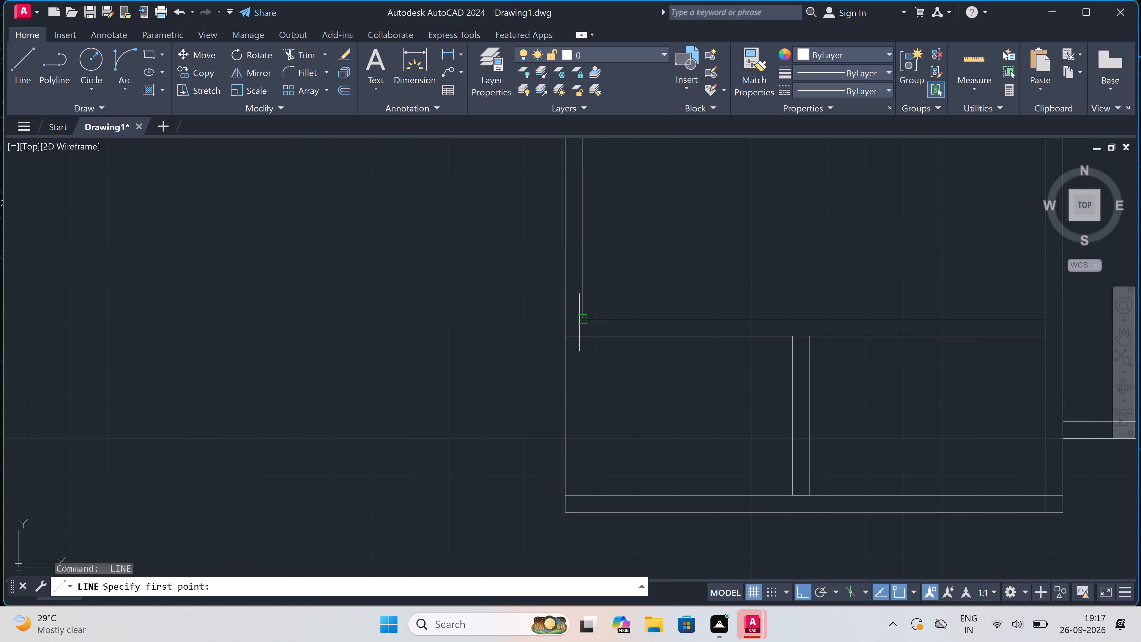
pyautogui.moveTo(583, 318); pyautogui.dragTo(585, 327)
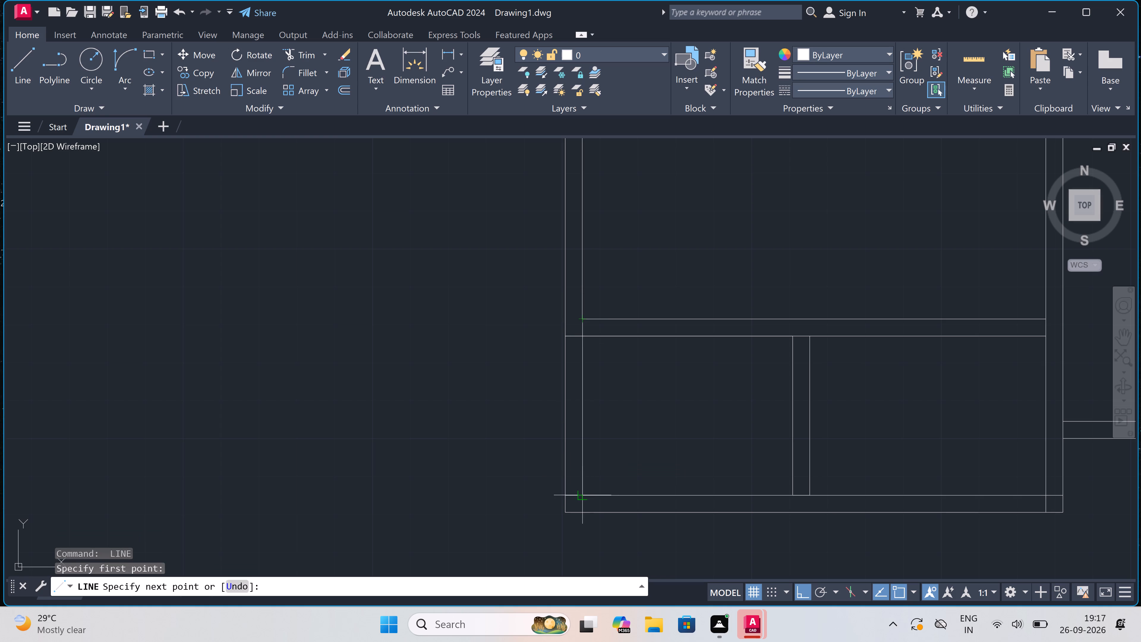
pyautogui.click(583, 495)
pyautogui.press('Escape')
# Trim the stub of the bottom wall's inner line at the left bay's southwest corner.
pyautogui.write('tr')
pyautogui.press('space')
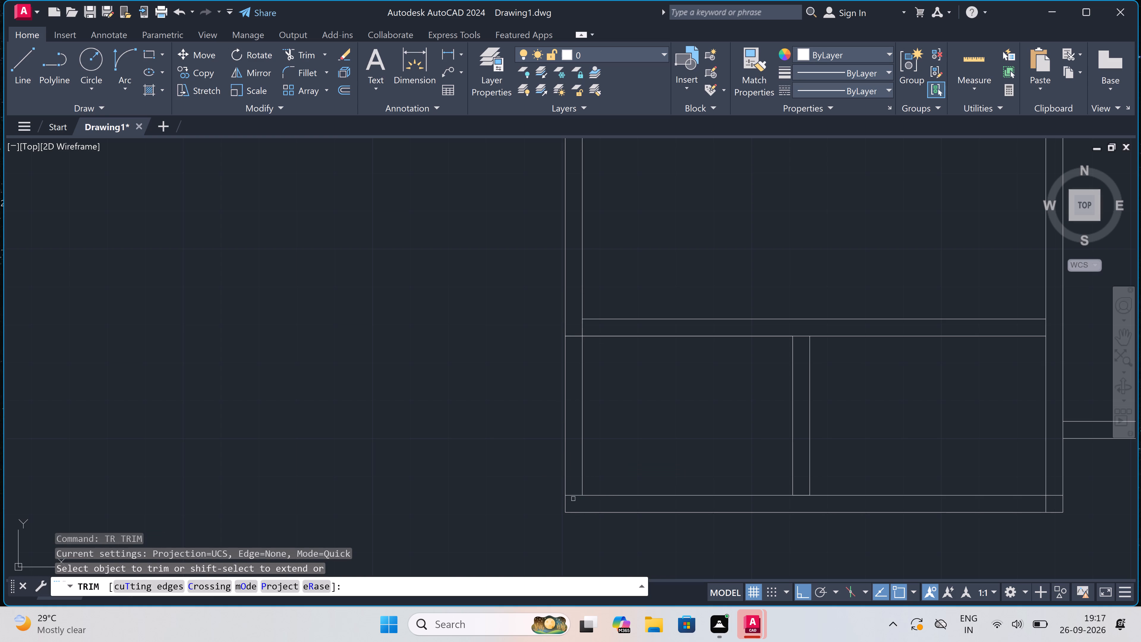
pyautogui.click(573, 496)
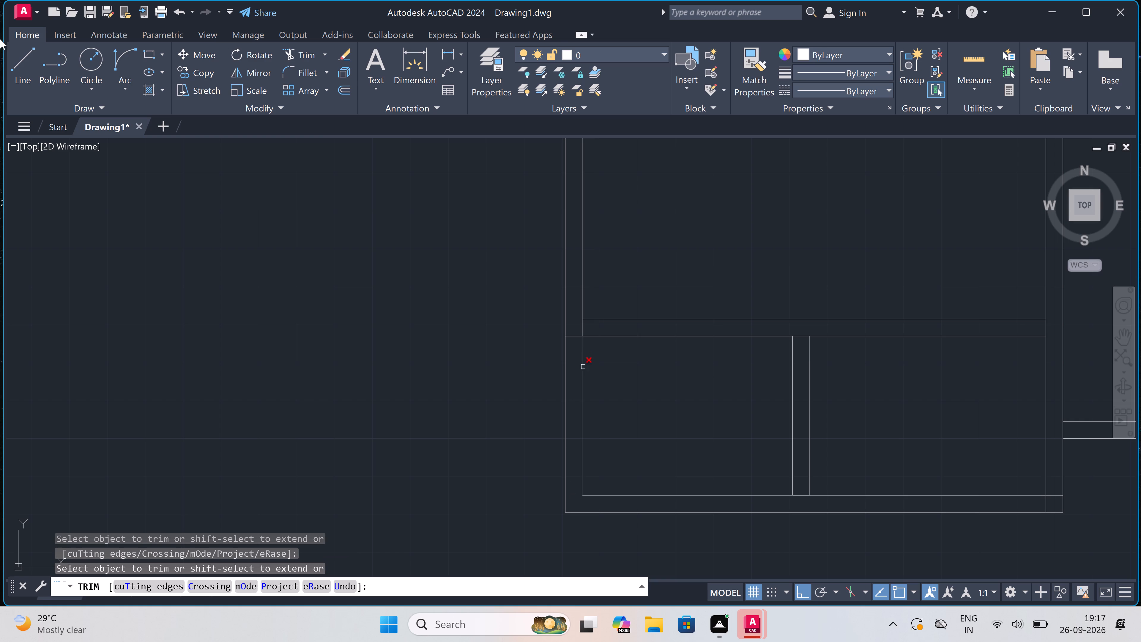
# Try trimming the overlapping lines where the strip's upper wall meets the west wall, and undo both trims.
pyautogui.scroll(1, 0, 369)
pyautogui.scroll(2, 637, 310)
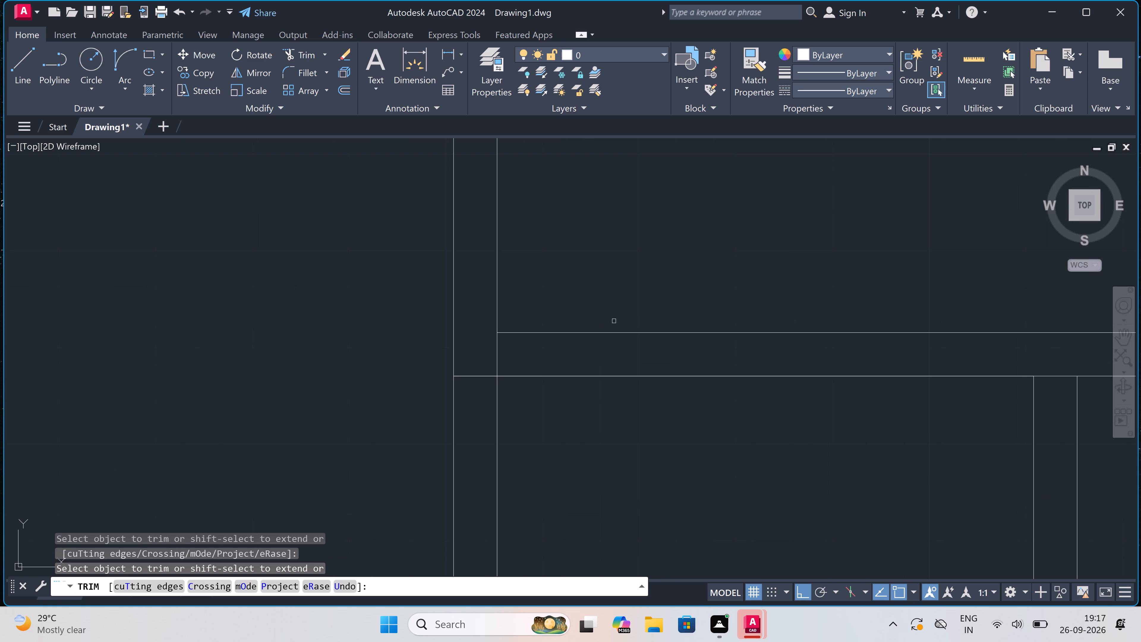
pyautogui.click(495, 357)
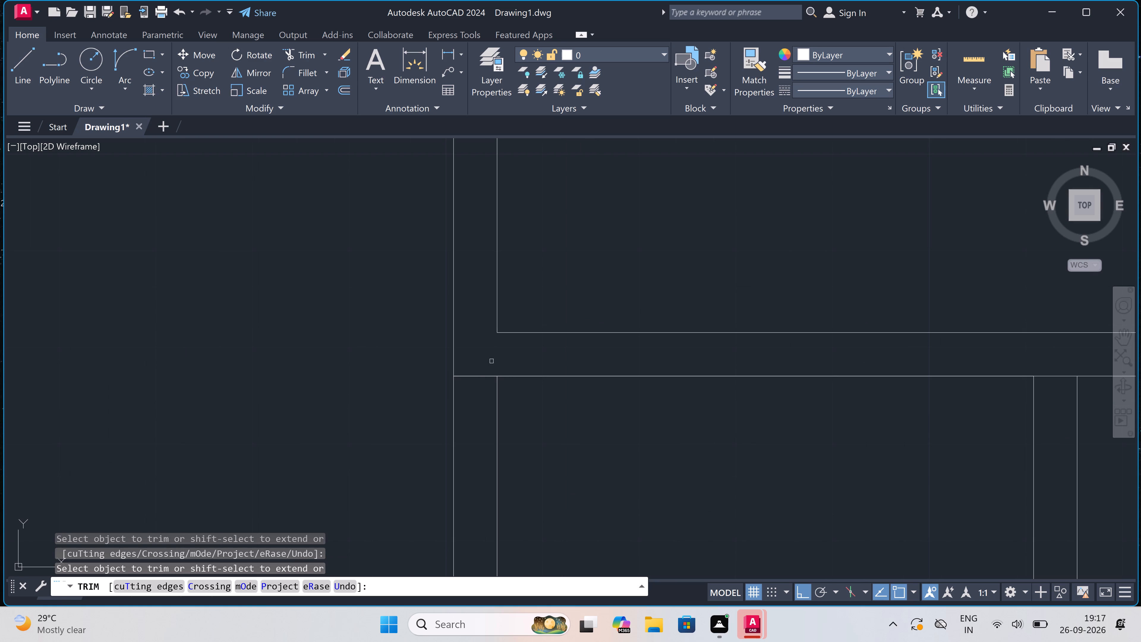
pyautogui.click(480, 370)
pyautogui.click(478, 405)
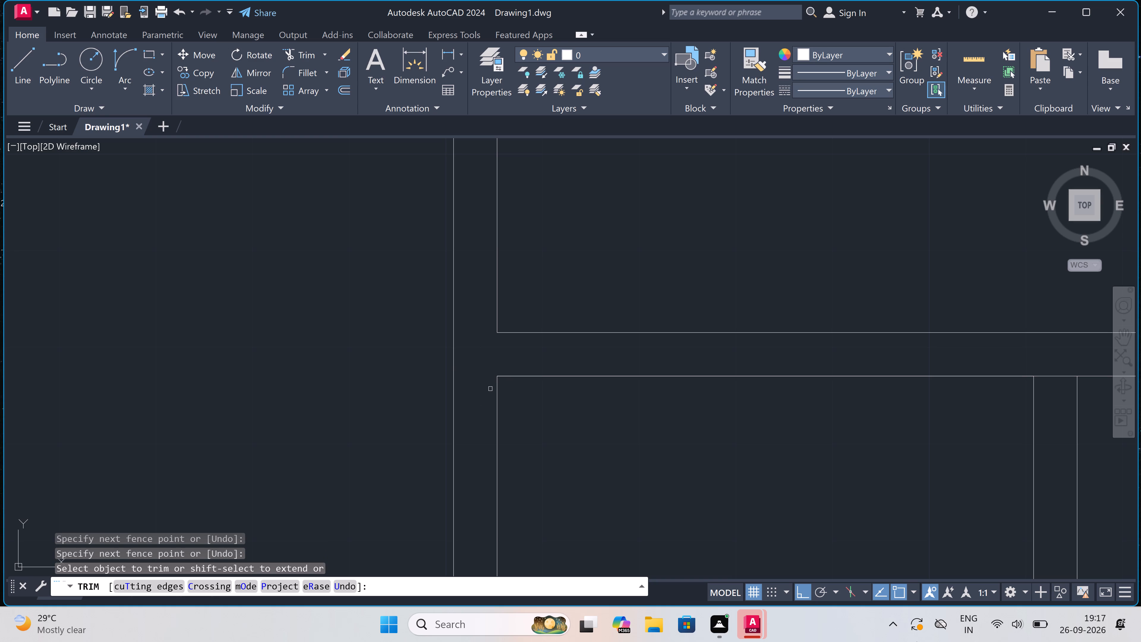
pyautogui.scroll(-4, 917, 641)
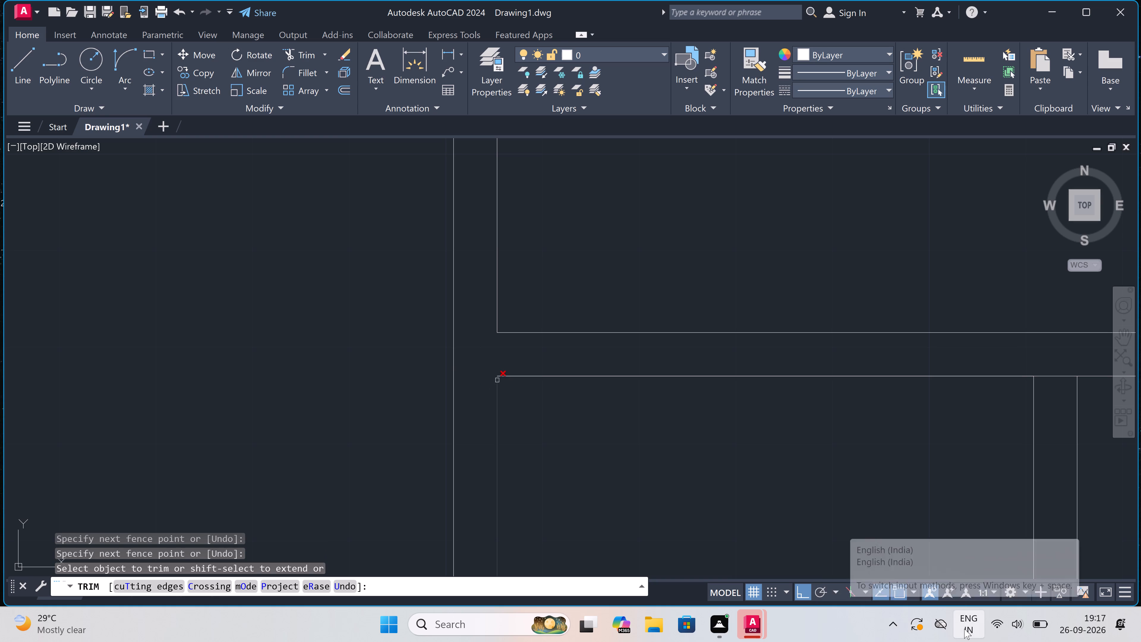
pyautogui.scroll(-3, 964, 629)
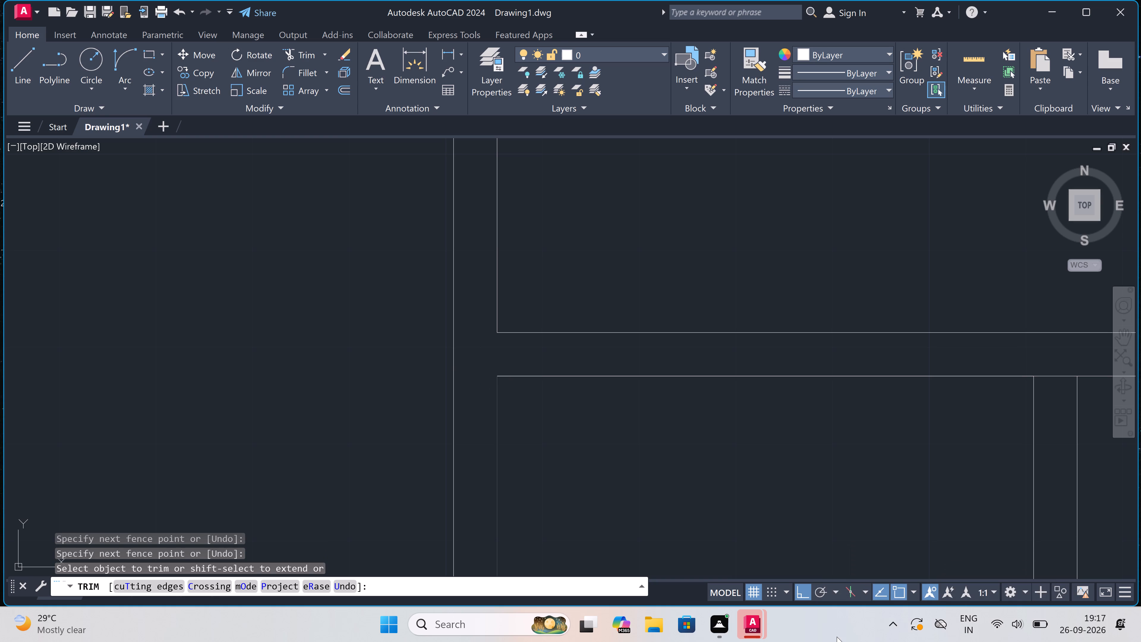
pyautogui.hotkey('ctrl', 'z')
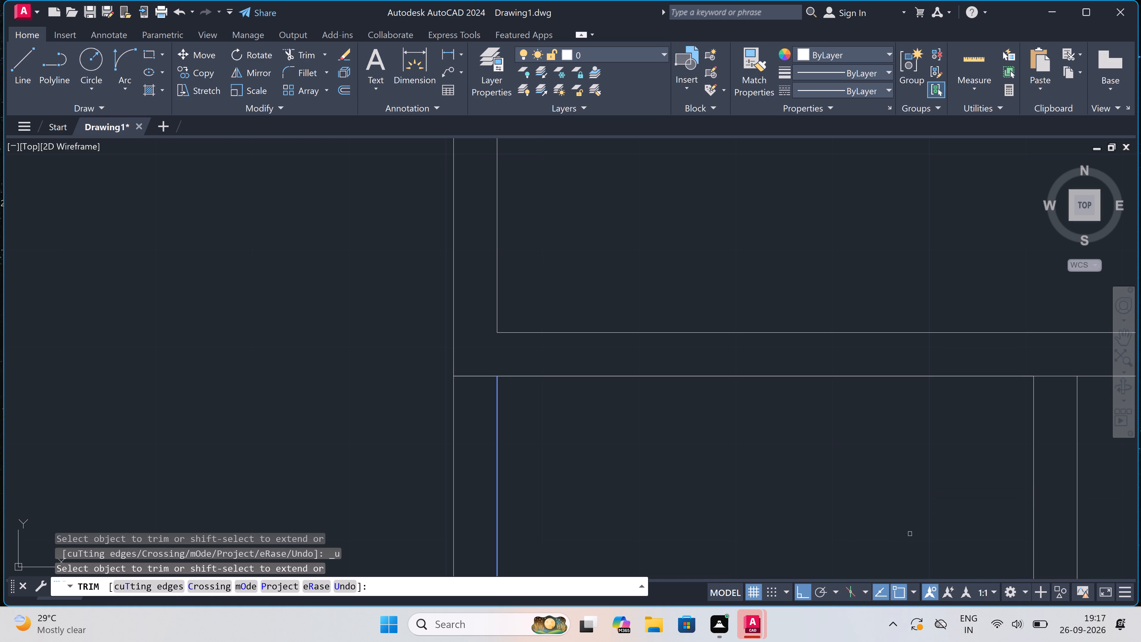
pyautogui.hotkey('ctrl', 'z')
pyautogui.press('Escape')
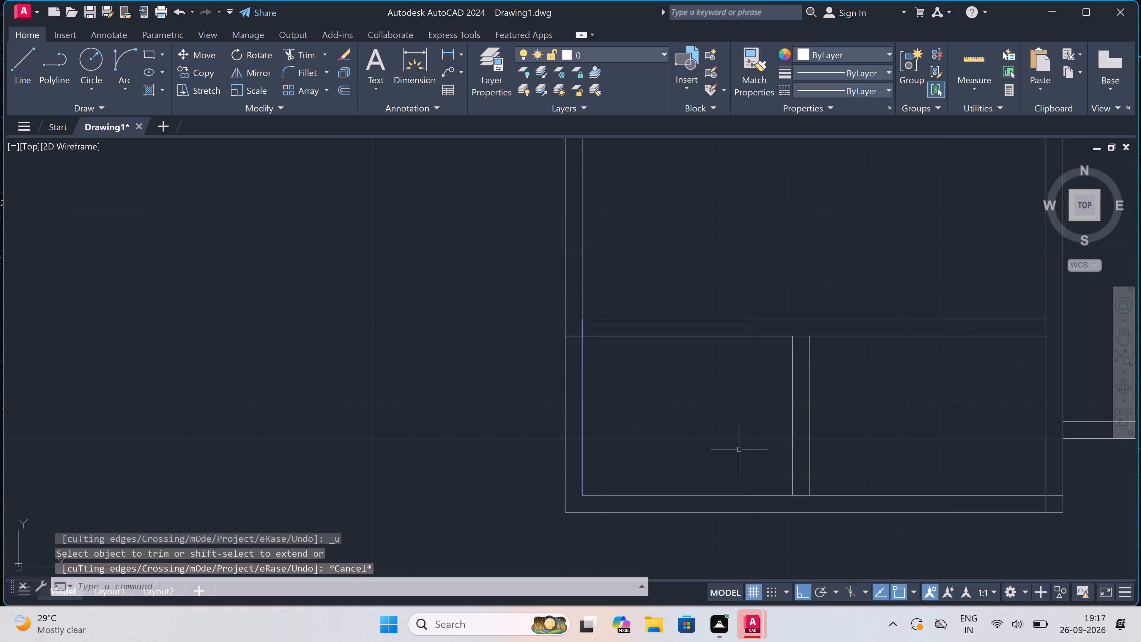
# Draw jamb lines extending both partition faces up across the wall above to its upper line.
pyautogui.press('l')
pyautogui.press('space')
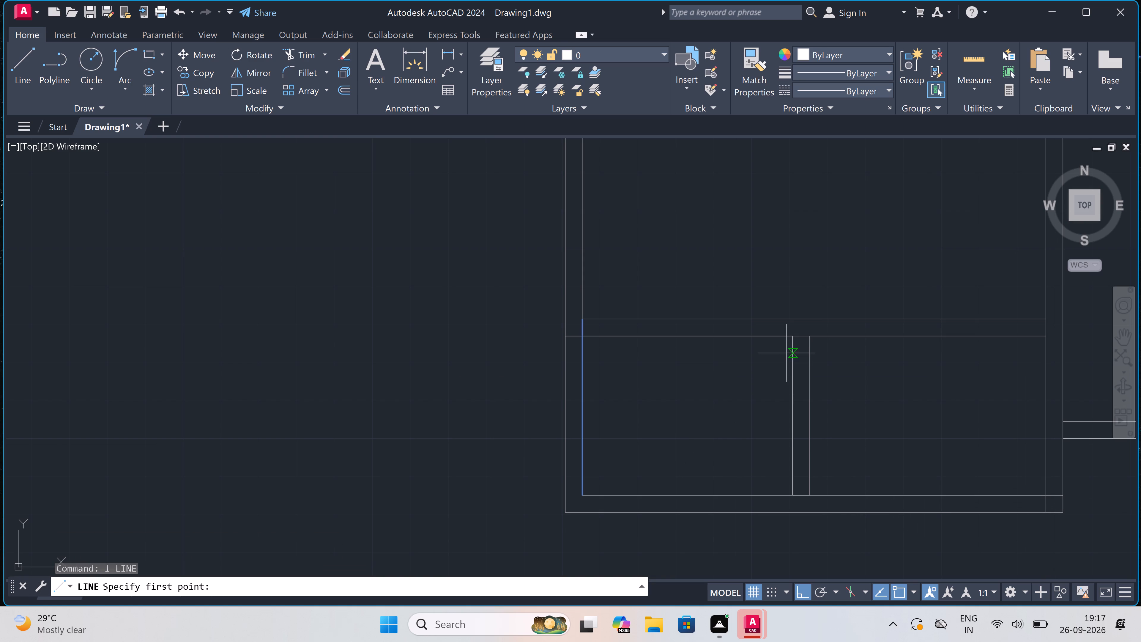
pyautogui.moveTo(791, 339); pyautogui.dragTo(791, 336)
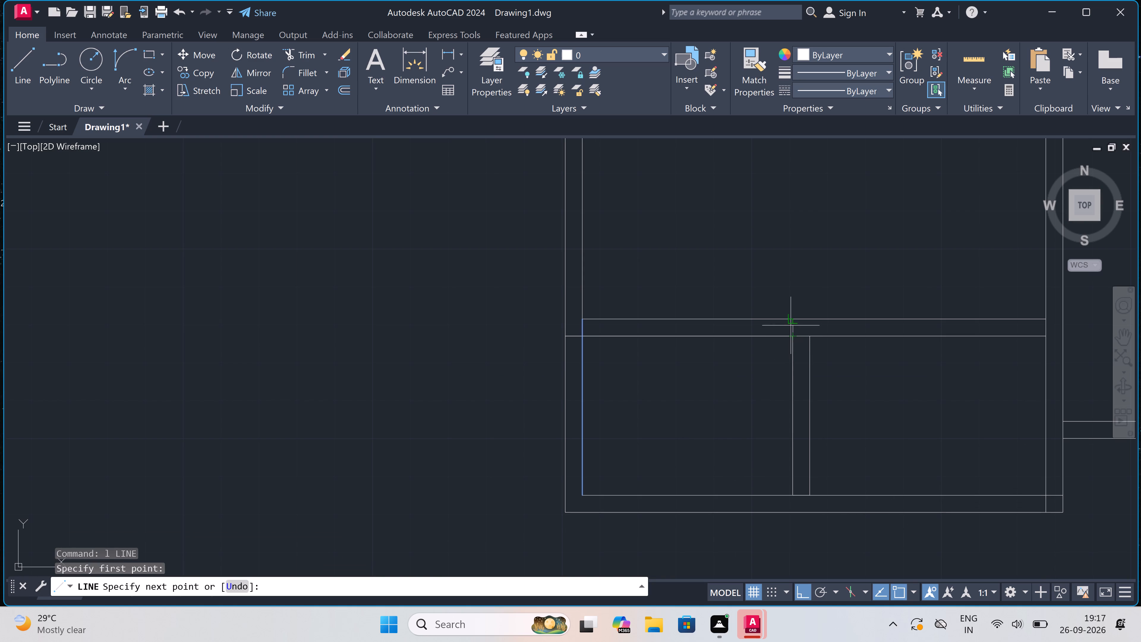
pyautogui.click(790, 323)
pyautogui.press('Escape')
pyautogui.press('space')
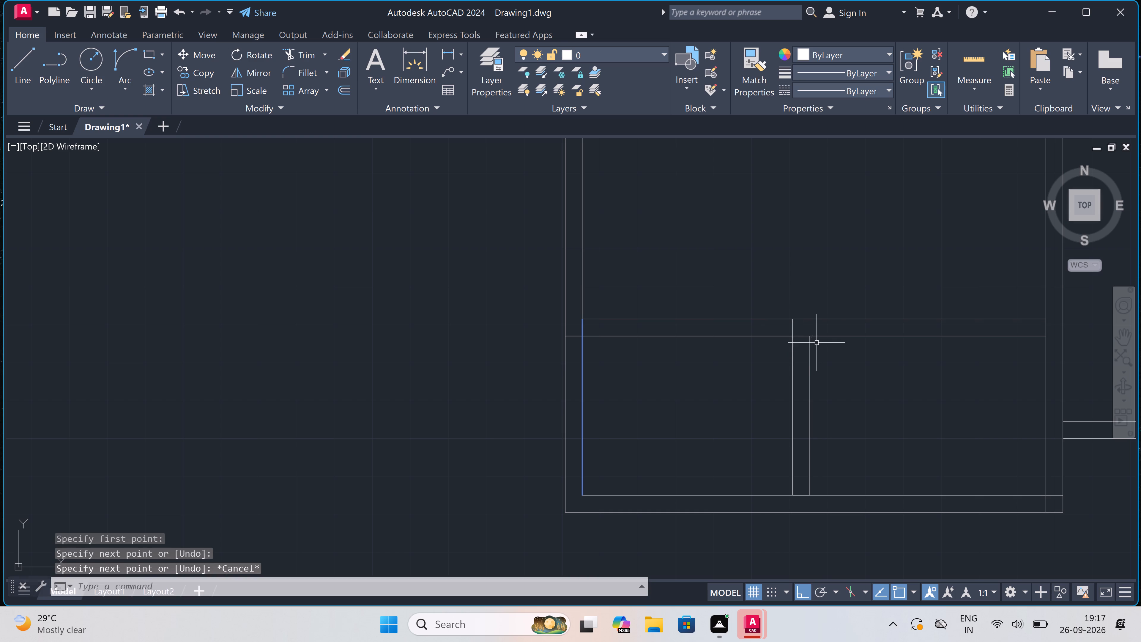
pyautogui.click(809, 336)
pyautogui.click(809, 319)
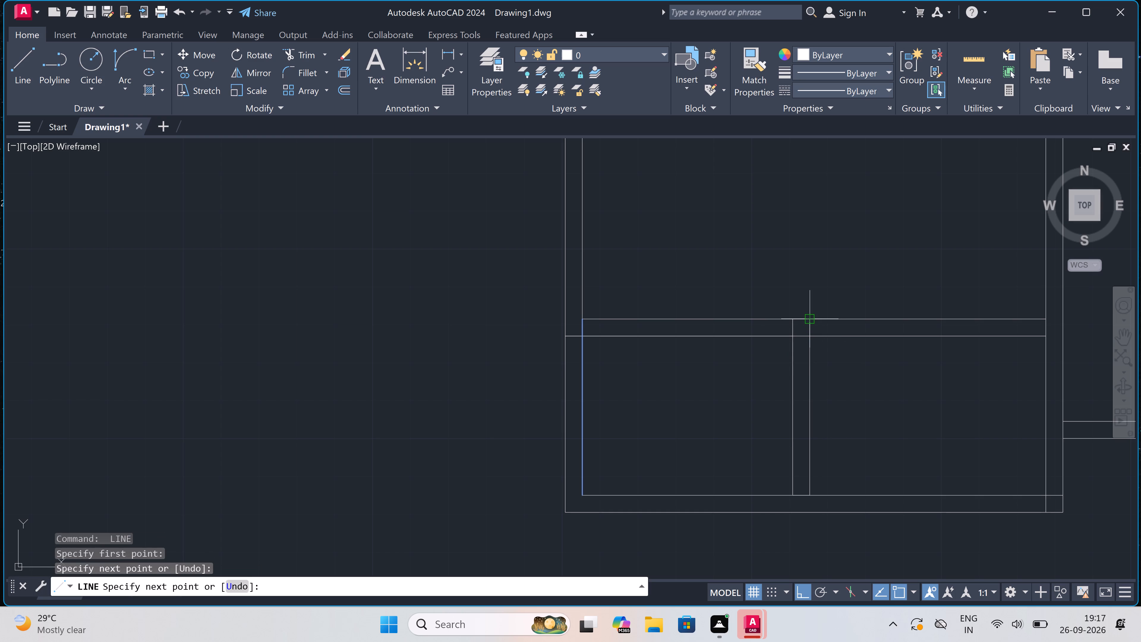
# Draw a 2" stop east from the midpoint of the partition's east jamb line and a 2' door leaf down from its end.
pyautogui.scroll(3, 808, 322)
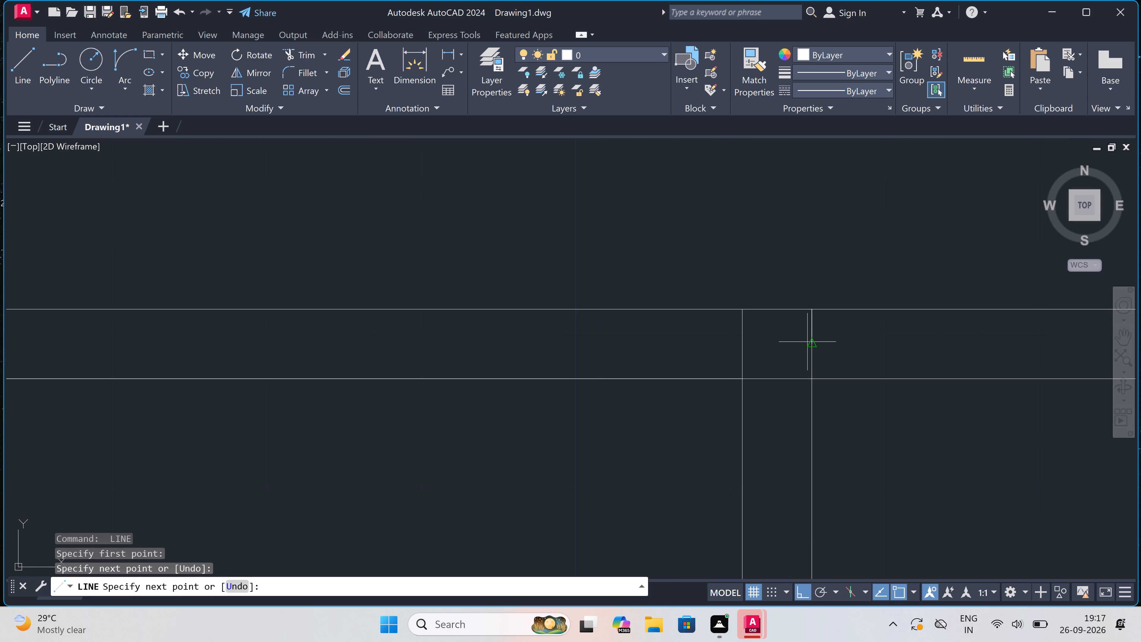
pyautogui.click(814, 343)
pyautogui.write('2"')
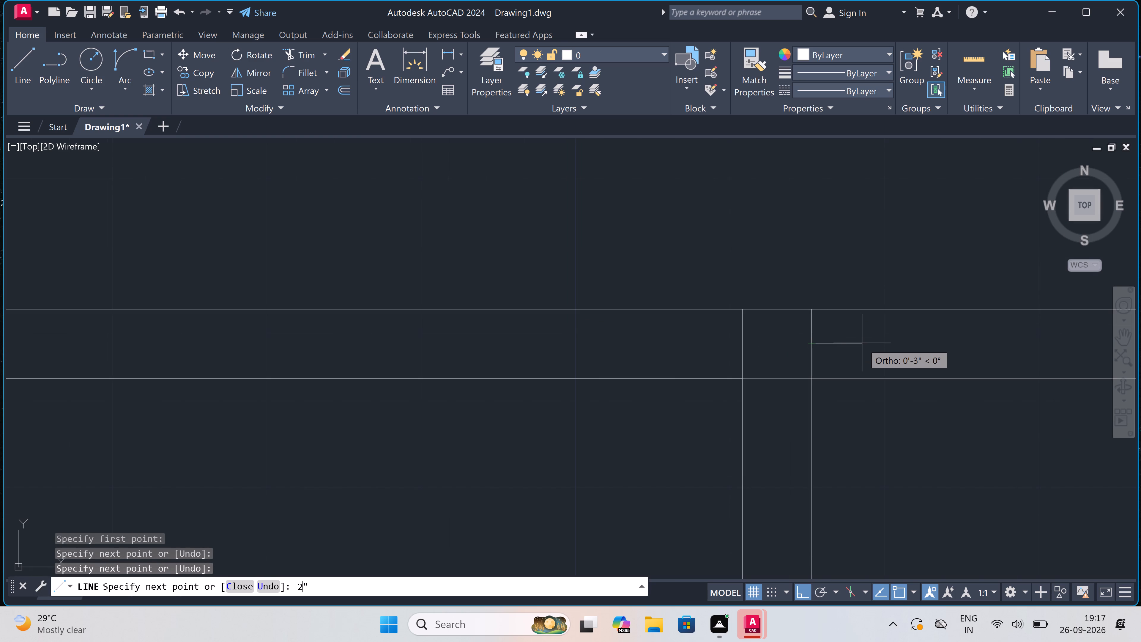
pyautogui.press('space')
pyautogui.press('2')
pyautogui.write("'")
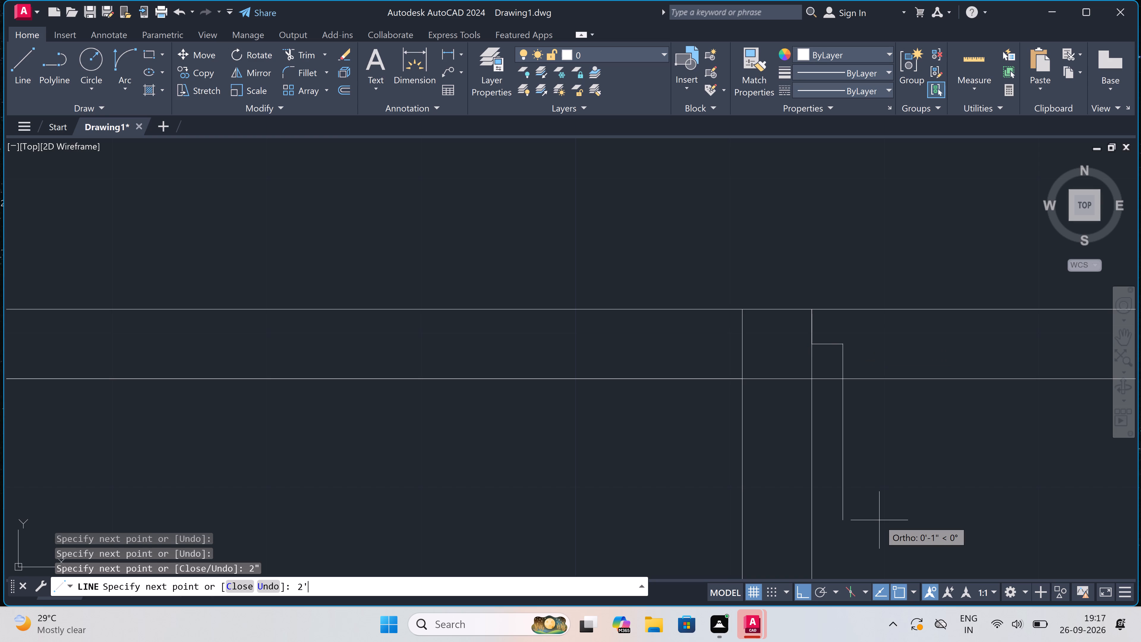
pyautogui.press('space')
pyautogui.press('Escape')
# Draw the door opening's east jamb line across the wall and a 2" stop west from its midpoint.
pyautogui.scroll(-4, 878, 523)
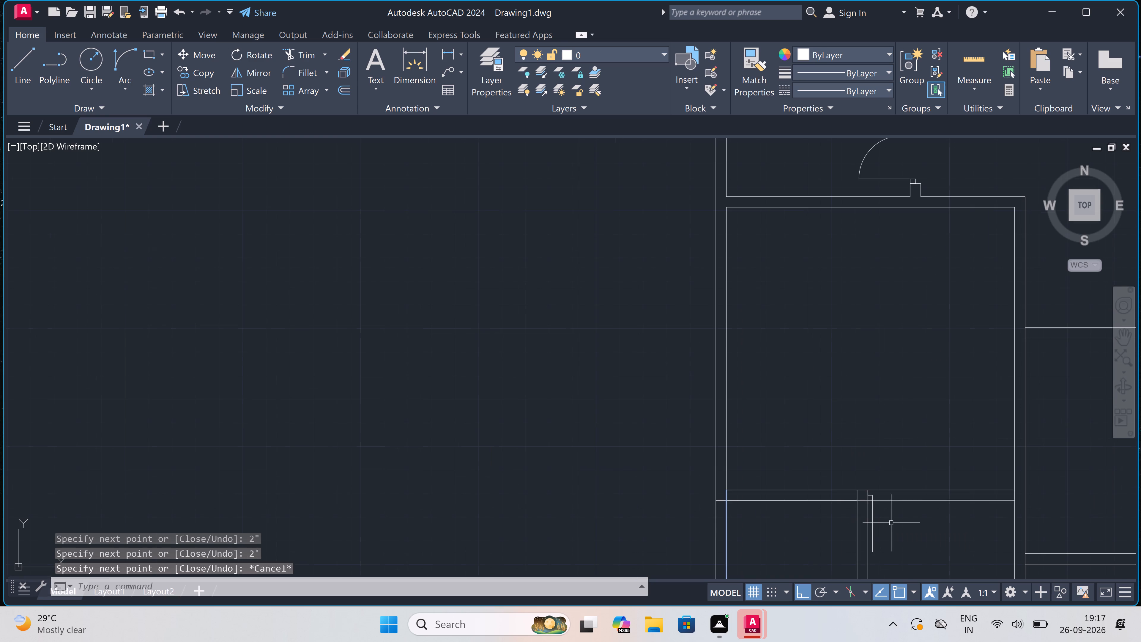
pyautogui.scroll(2, 907, 553)
pyautogui.press('space')
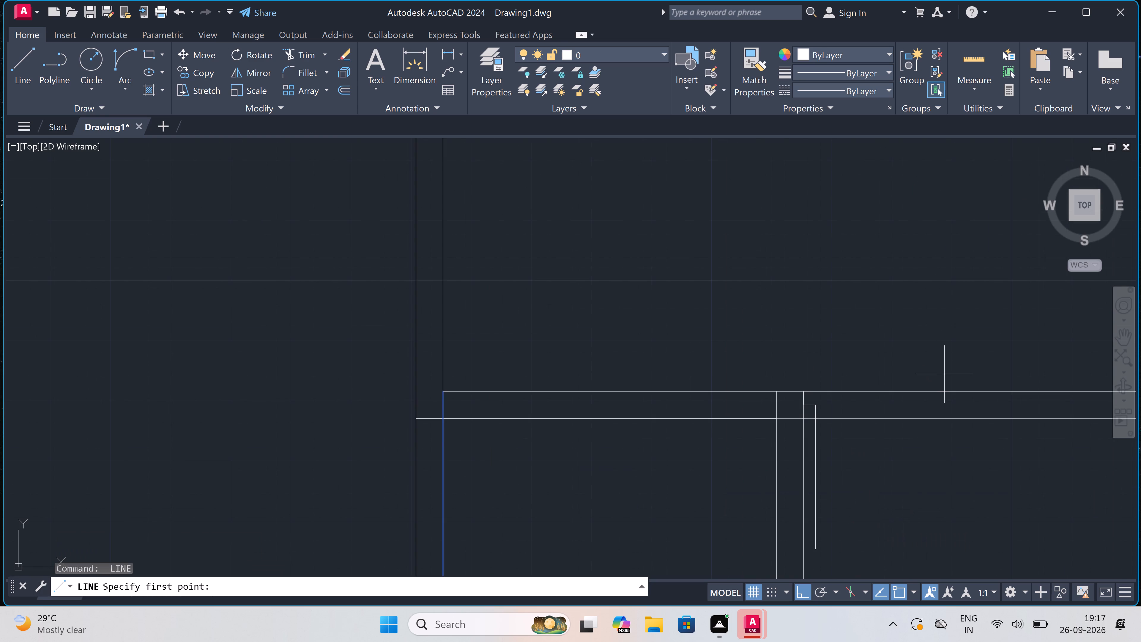
pyautogui.click(936, 388)
pyautogui.click(935, 413)
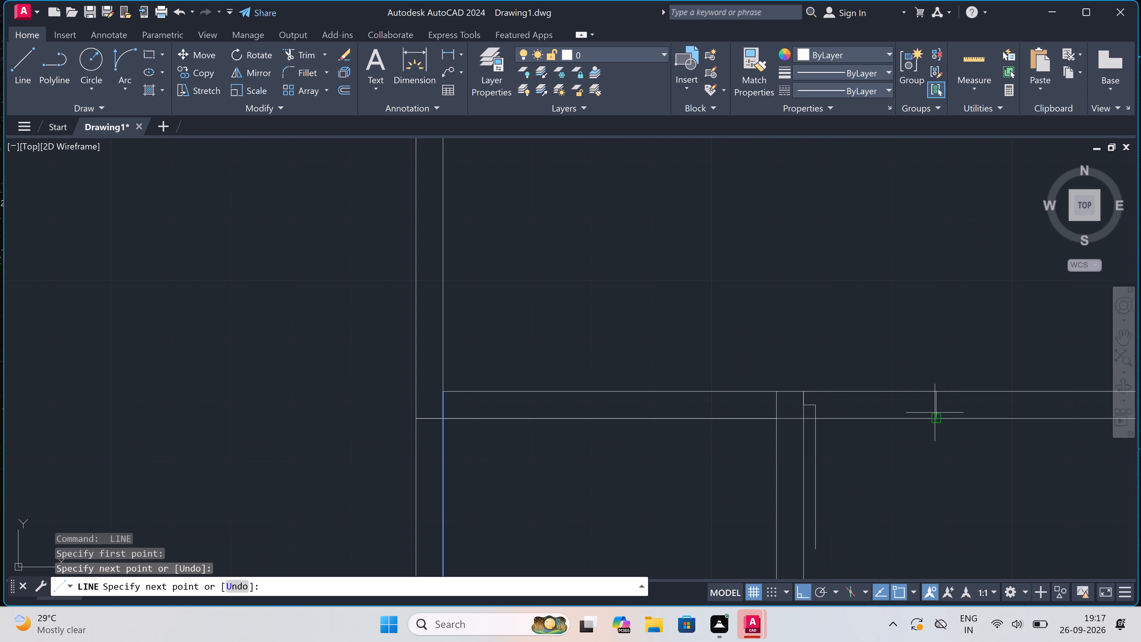
pyautogui.click(935, 407)
pyautogui.write('2"')
pyautogui.press('space')
pyautogui.press('Escape')
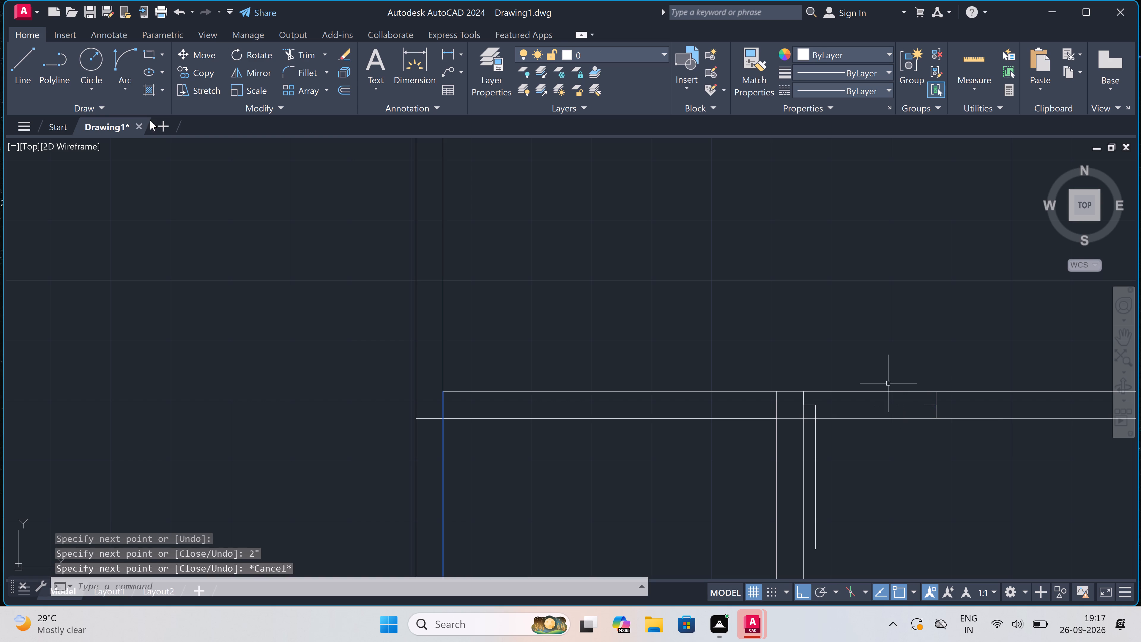
# Draw the door swing arc from the leaf's lower end to the tip of the east jamb's stop.
pyautogui.click(122, 62)
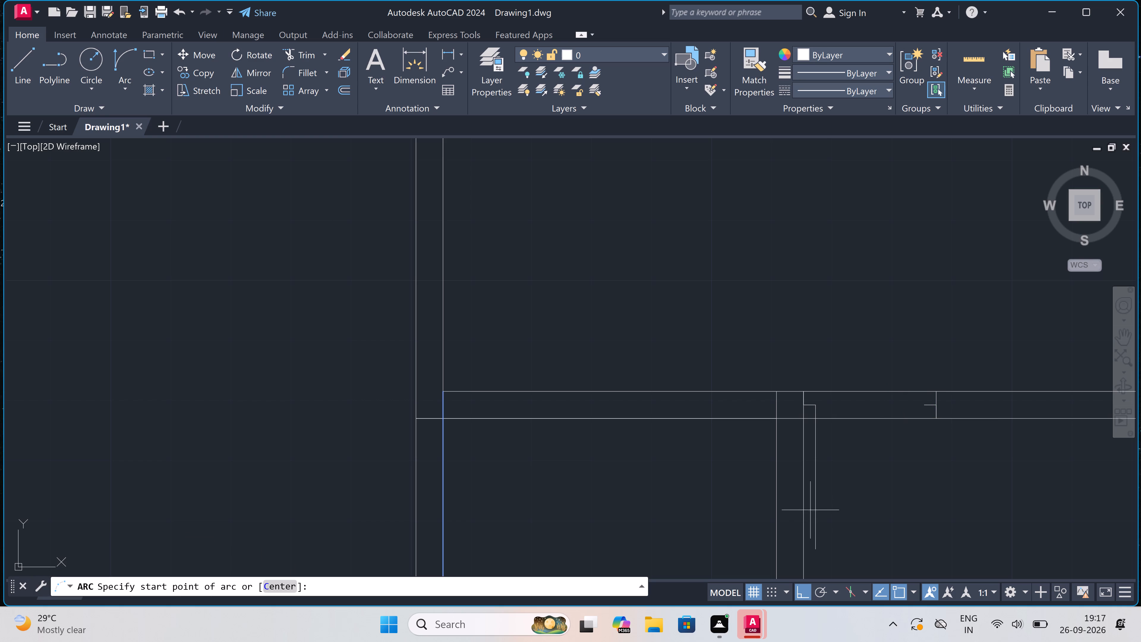
pyautogui.click(820, 548)
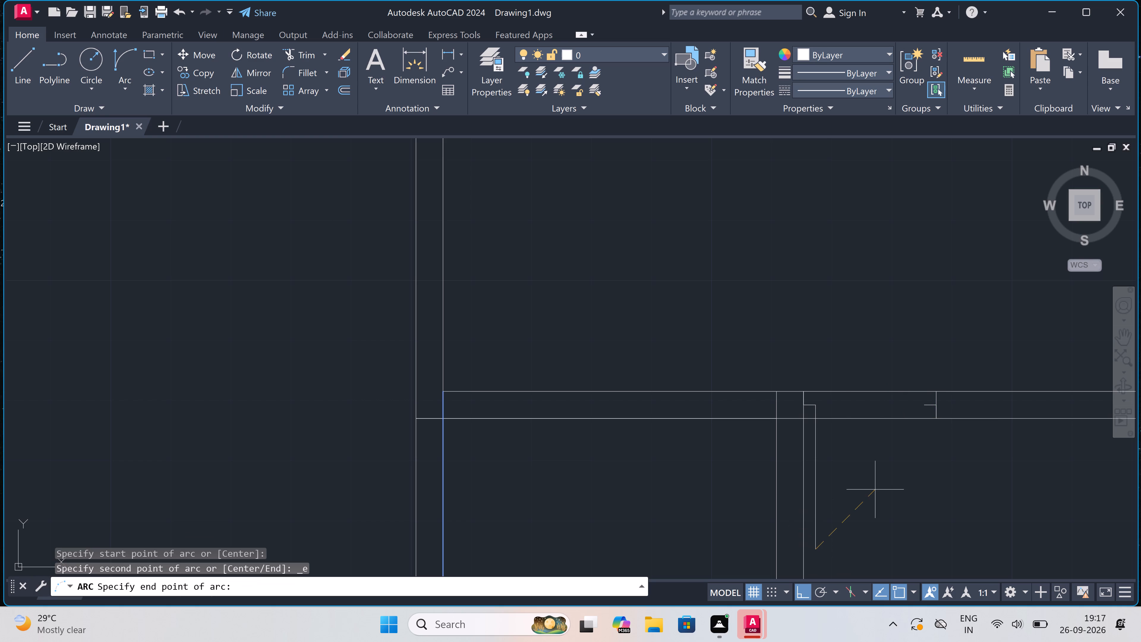
pyautogui.moveTo(926, 402); pyautogui.dragTo(927, 407)
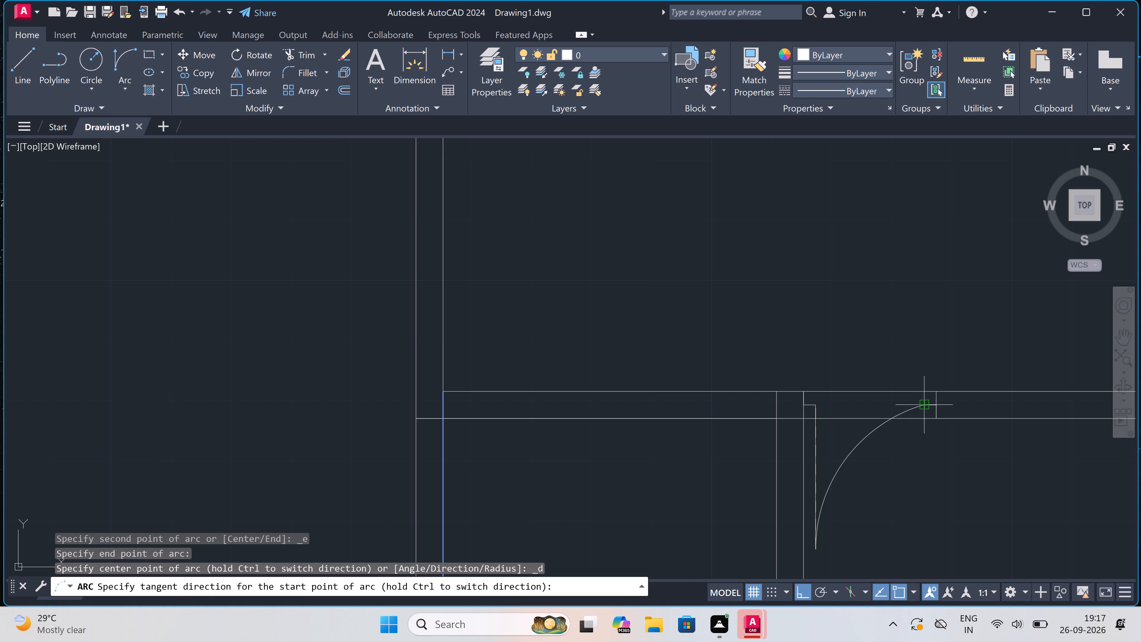
pyautogui.doubleClick(945, 465)
# Trim both wall lines across the new door opening between the leaf and the east jamb.
pyautogui.write('tr')
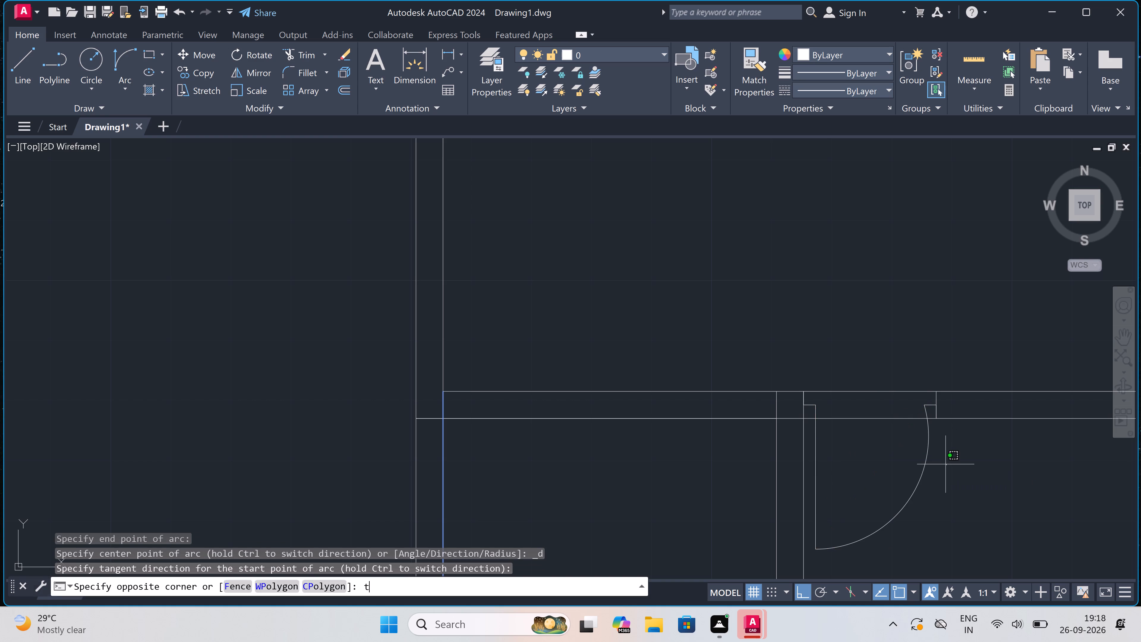
pyautogui.press('space')
pyautogui.moveTo(854, 369); pyautogui.dragTo(854, 377)
pyautogui.click(854, 387)
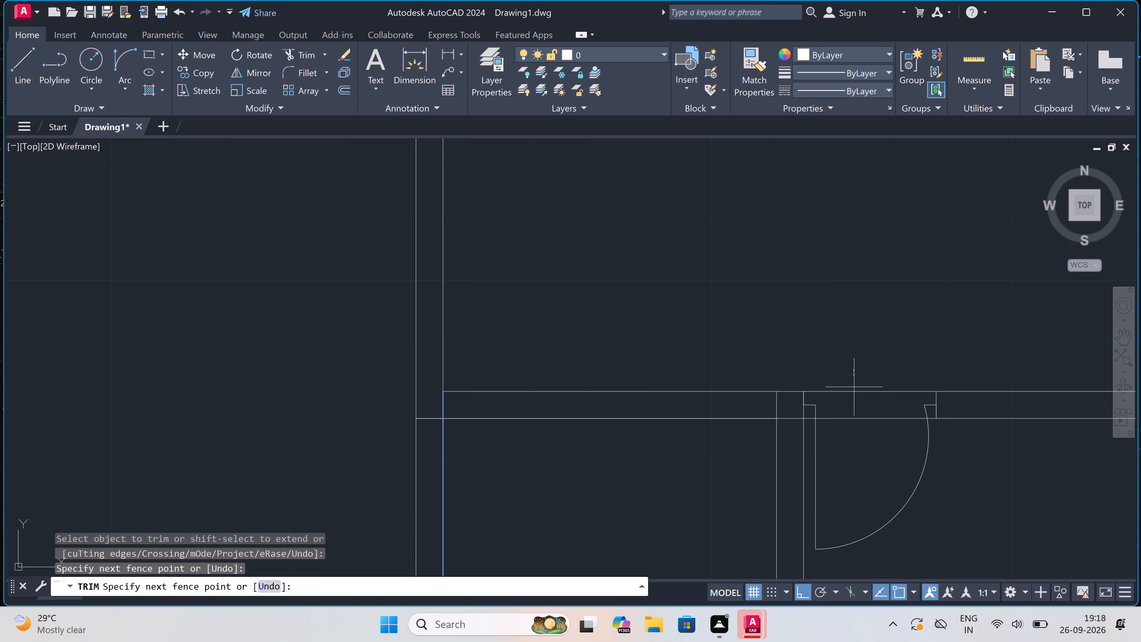
pyautogui.click(855, 462)
pyautogui.click(849, 388)
pyautogui.click(848, 390)
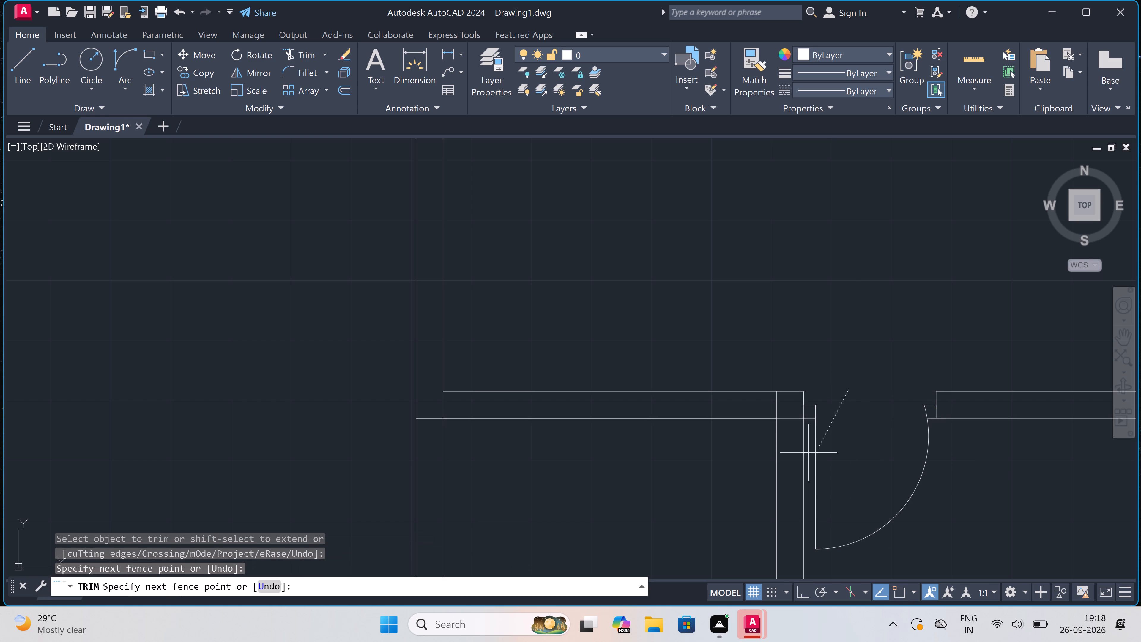
pyautogui.click(839, 367)
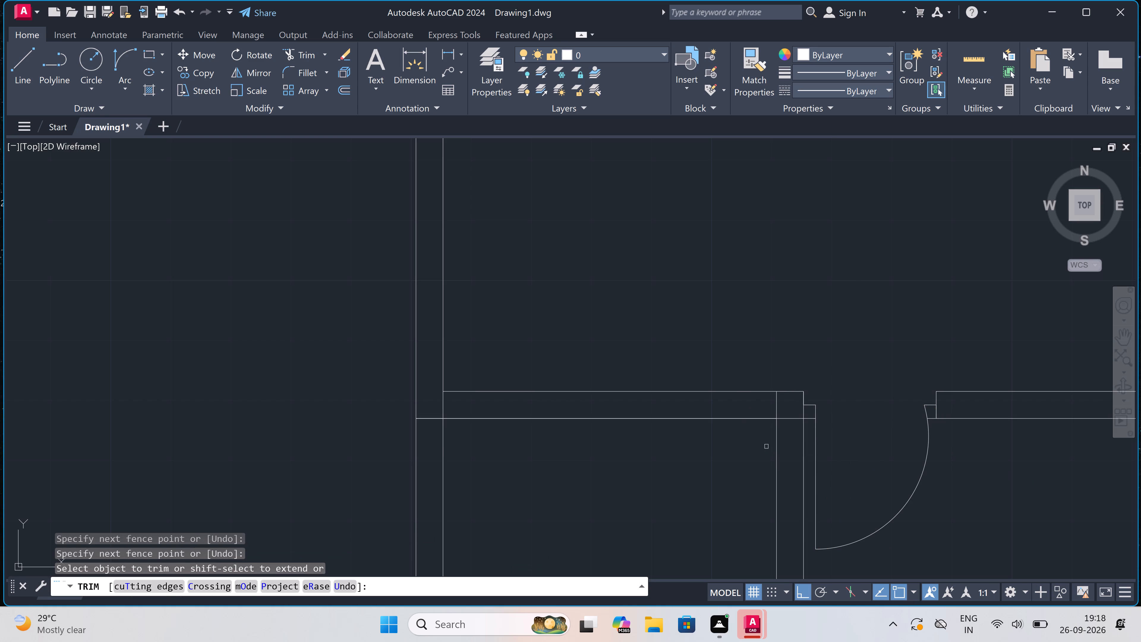
# Trim the wall's lower line between the partition's two faces at the partition's top end.
pyautogui.click(797, 416)
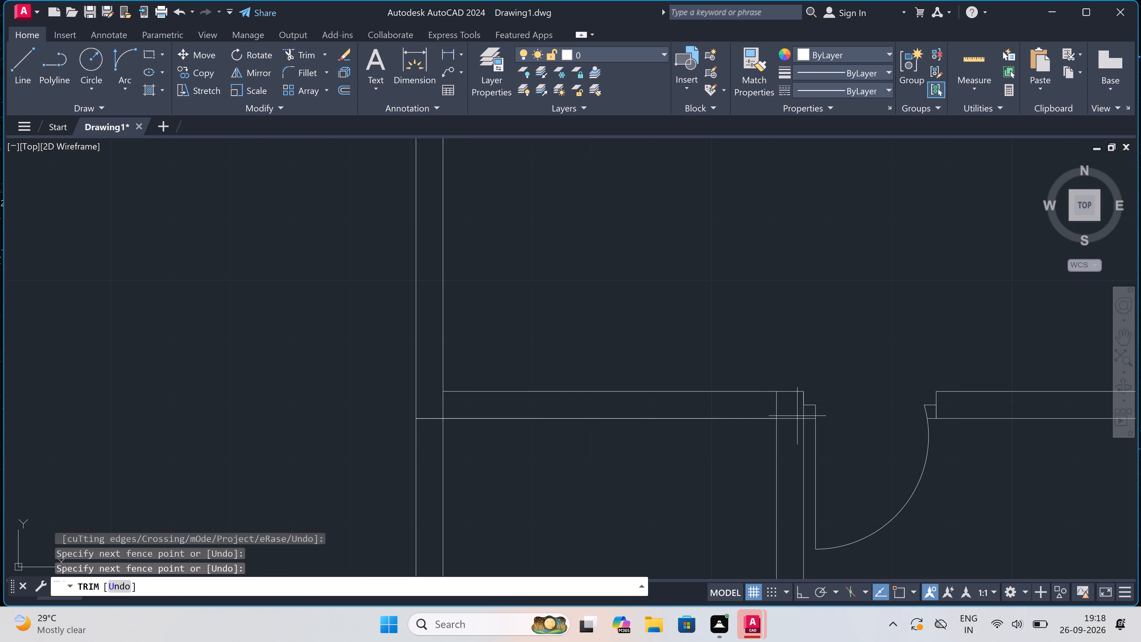
pyautogui.doubleClick(797, 429)
pyautogui.scroll(-1, 793, 430)
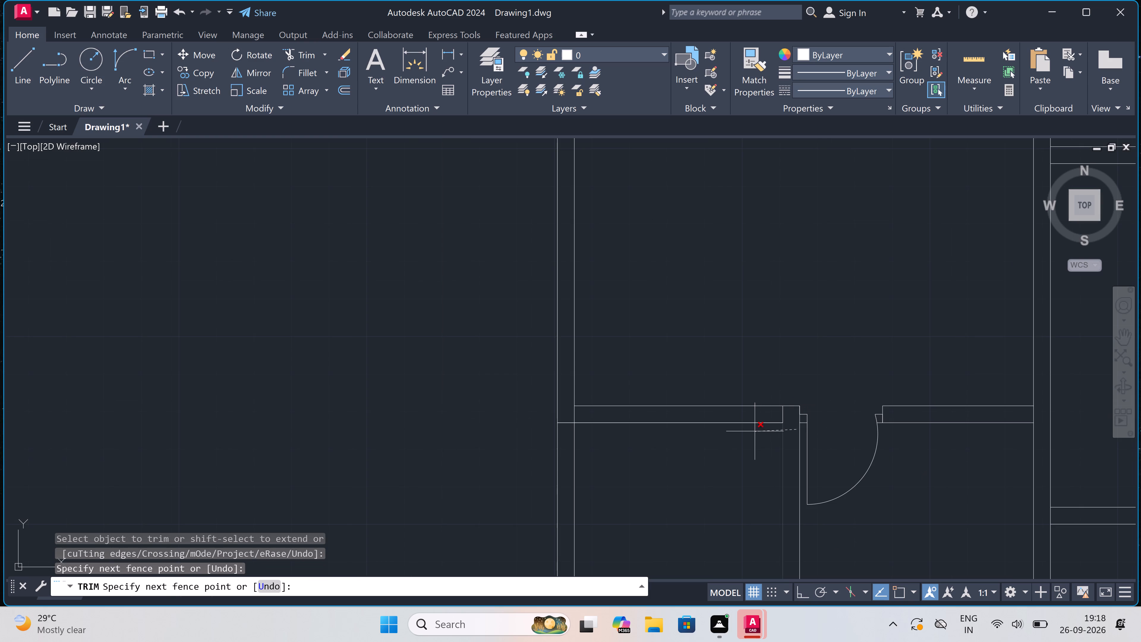
pyautogui.click(794, 416)
pyautogui.click(798, 416)
# Trim away both lines of the cross wall between the west wall and the partition.
pyautogui.moveTo(749, 381); pyautogui.dragTo(748, 395)
pyautogui.doubleClick(731, 477)
pyautogui.scroll(-4, 720, 441)
pyautogui.scroll(1, 711, 465)
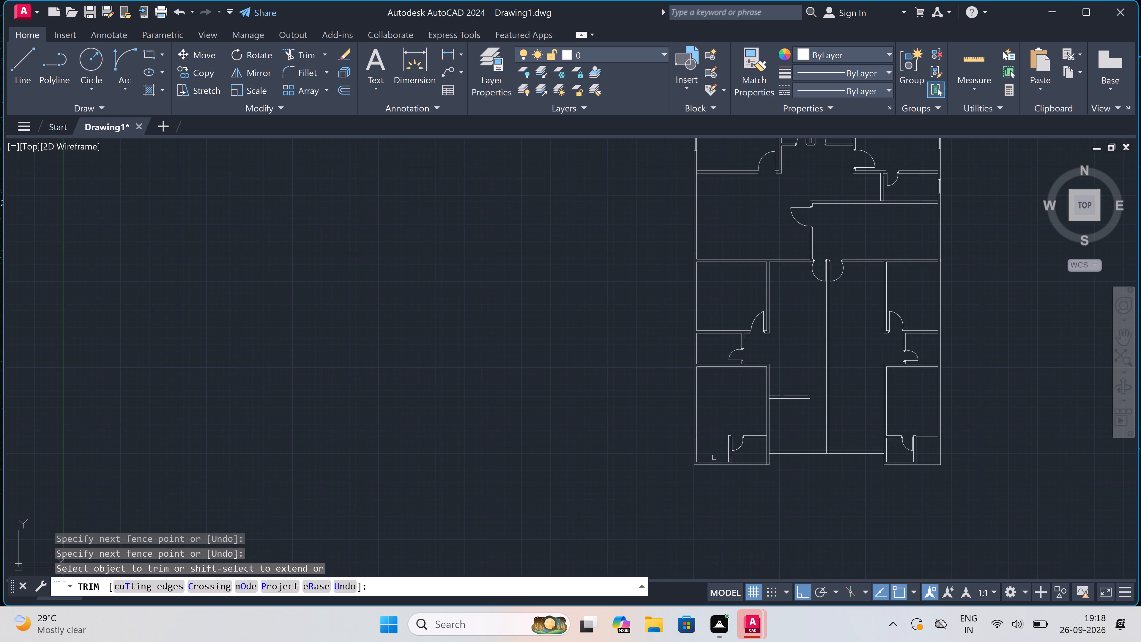
pyautogui.scroll(1, 711, 465)
pyautogui.scroll(-2, 713, 461)
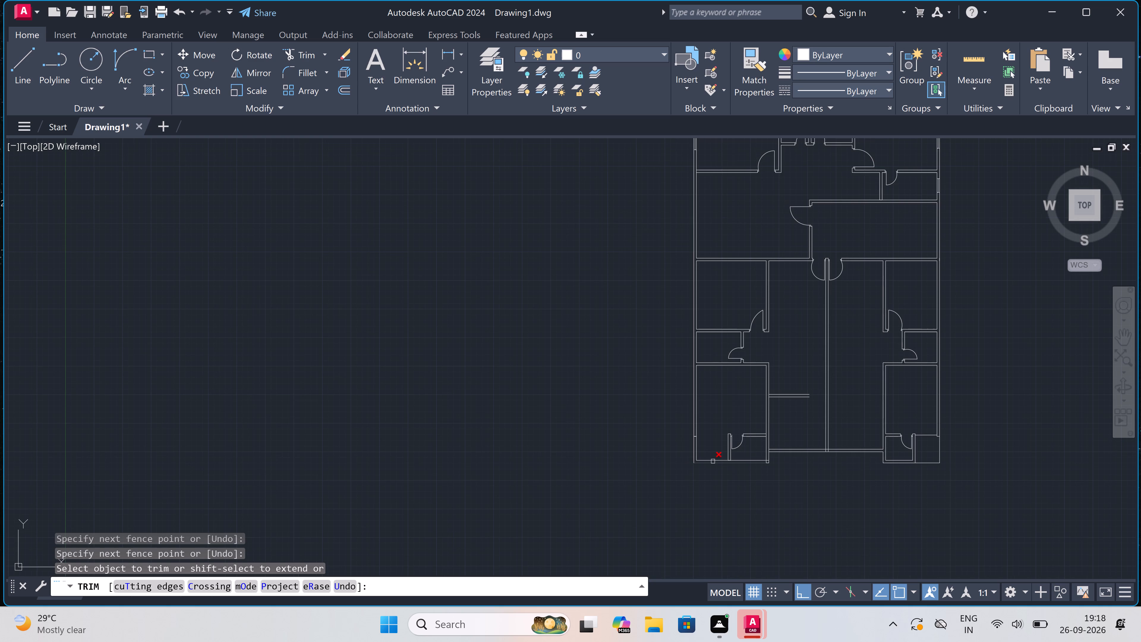
pyautogui.scroll(3, 713, 461)
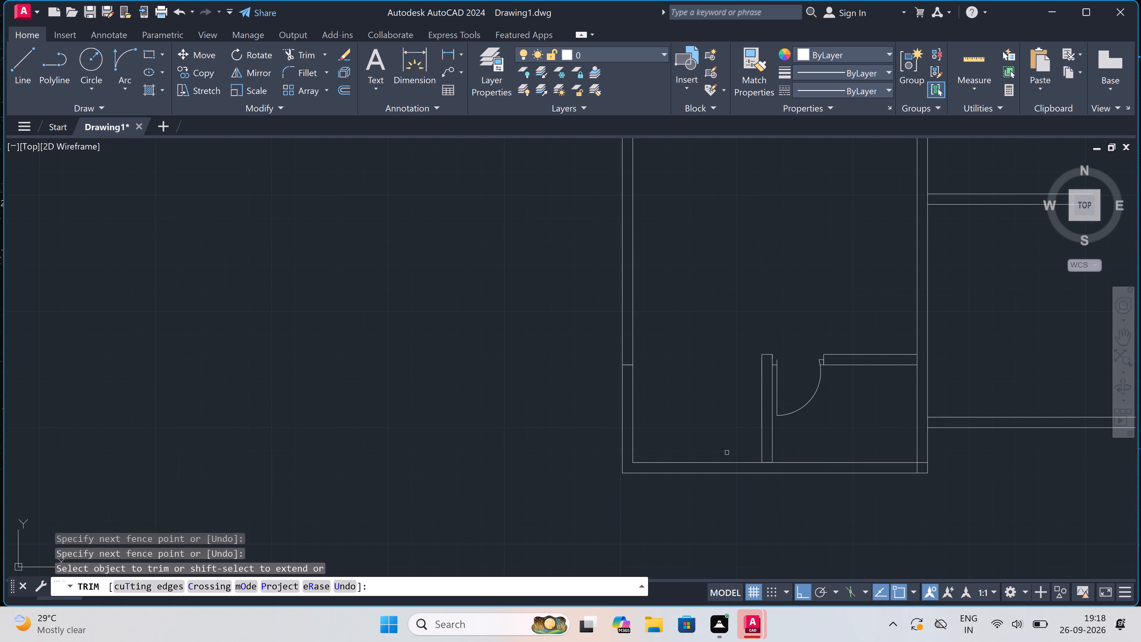
pyautogui.press('Escape')
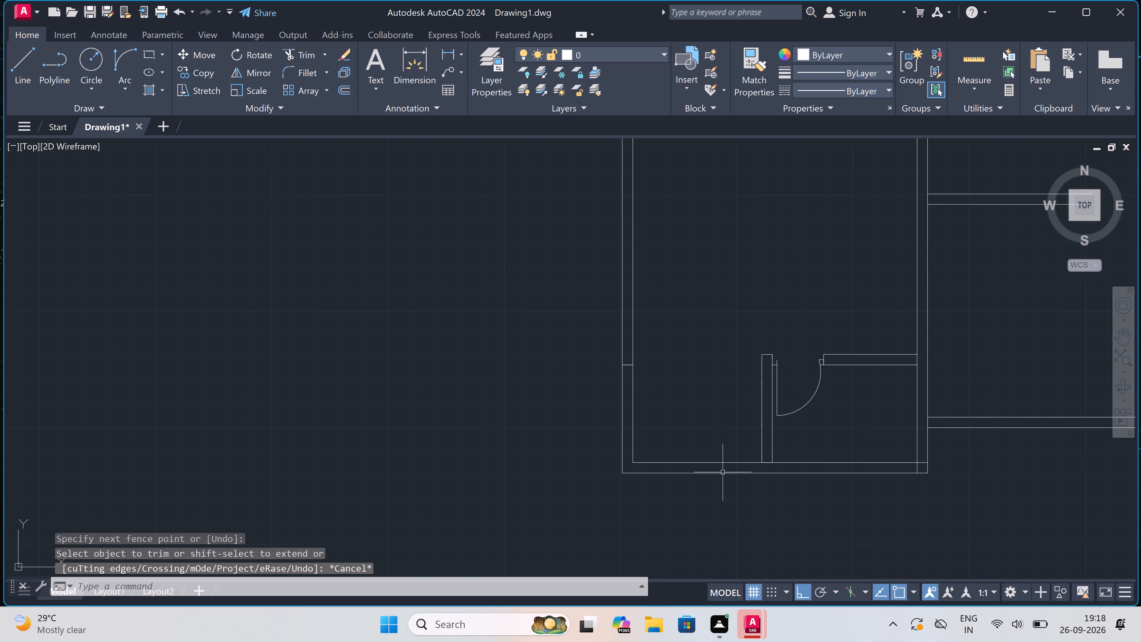
# Extend the partition's west face line down to the bottom wall's outer line.
pyautogui.press('e')
pyautogui.press('x')
pyautogui.press('space')
pyautogui.click(764, 452)
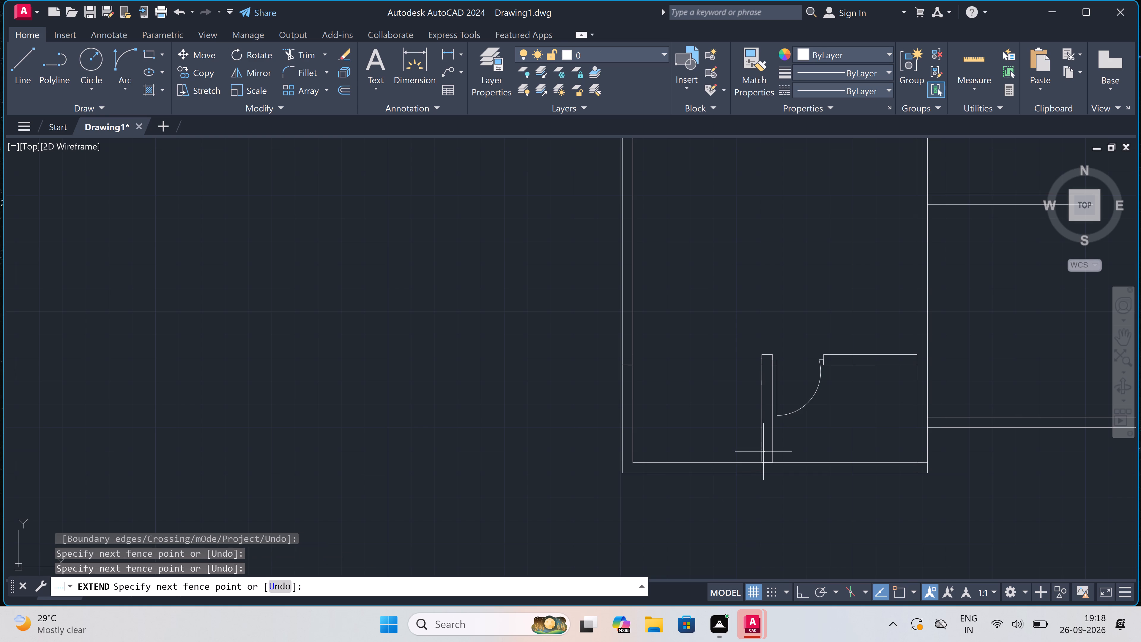
pyautogui.click(761, 447)
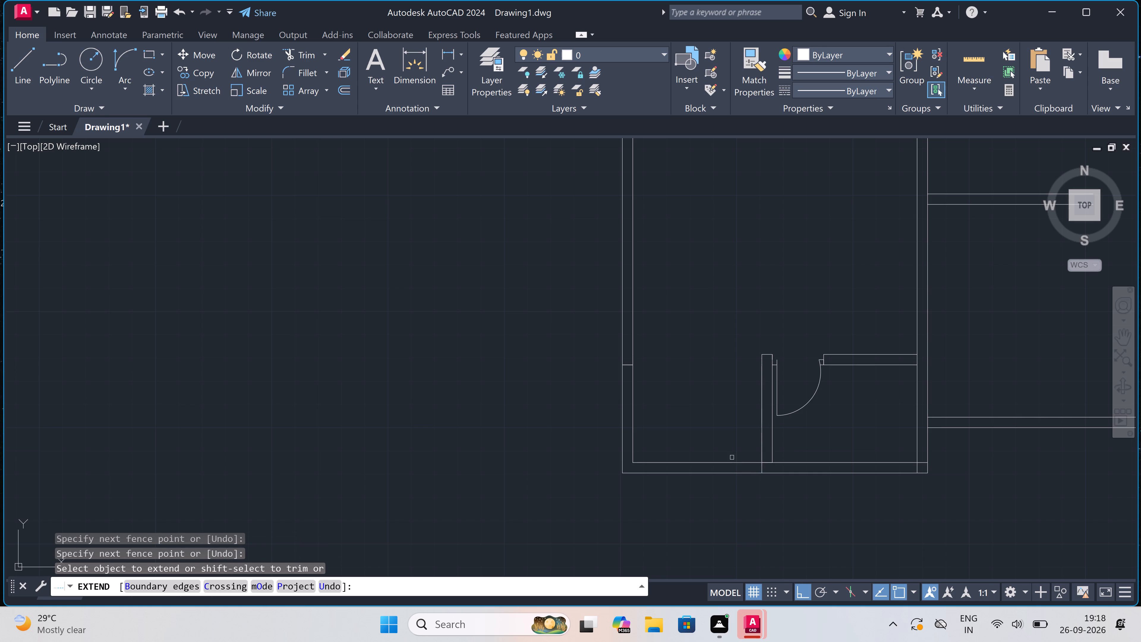
pyautogui.press('Escape')
# Trim the inner lines of the bottom and west walls around the area west of the partition, including the stub under the partition.
pyautogui.write('tr')
pyautogui.press('space')
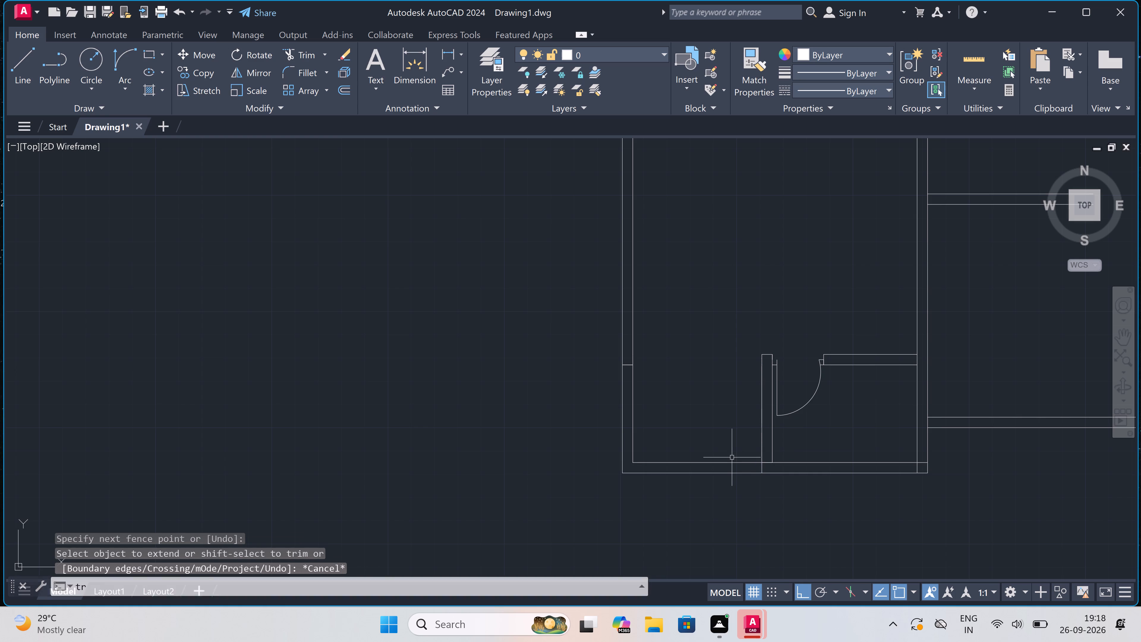
pyautogui.click(725, 465)
pyautogui.click(723, 452)
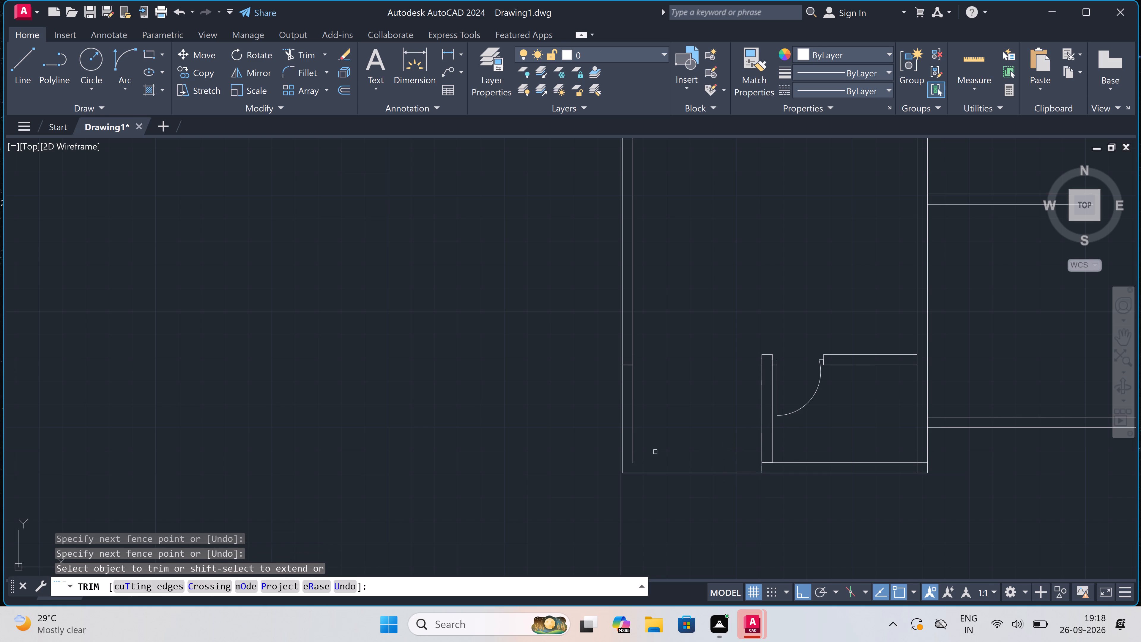
pyautogui.click(631, 429)
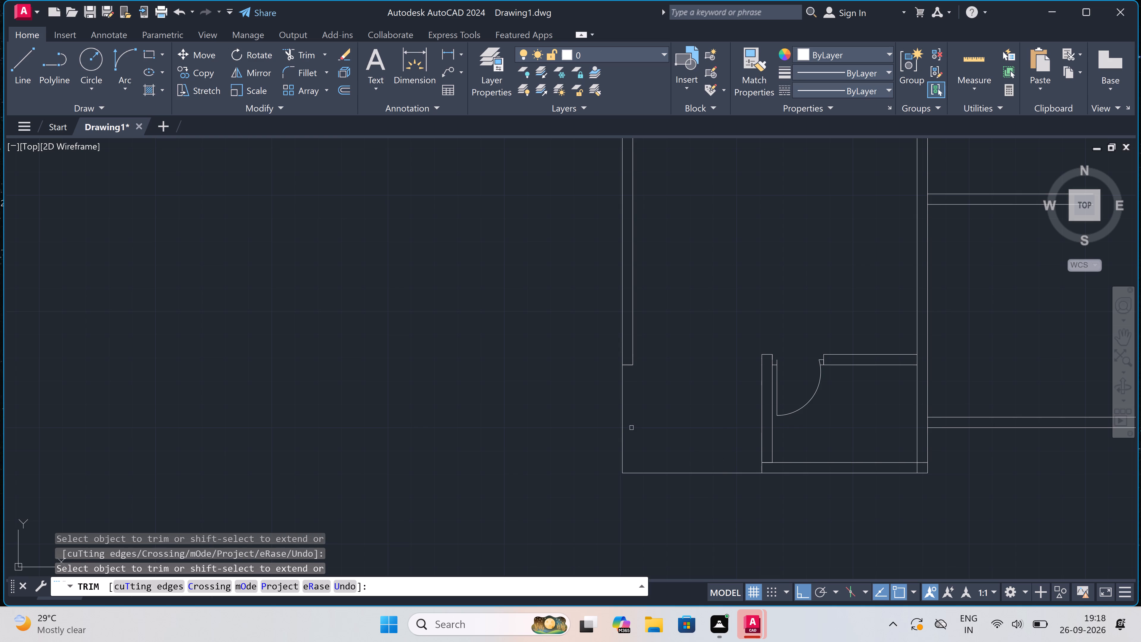
pyautogui.scroll(2, 779, 466)
pyautogui.moveTo(747, 468); pyautogui.dragTo(746, 460)
pyautogui.click(750, 429)
# Trim the overlapping inner wall line stubs at the left bay's southeast corner.
pyautogui.scroll(-3, 751, 432)
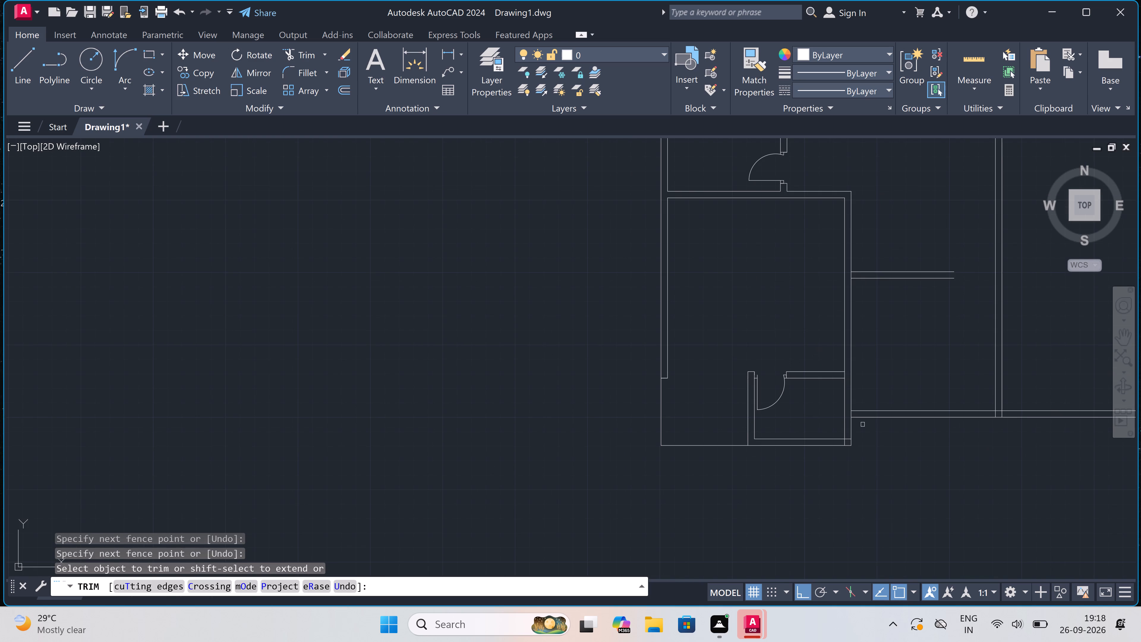
pyautogui.scroll(3, 854, 434)
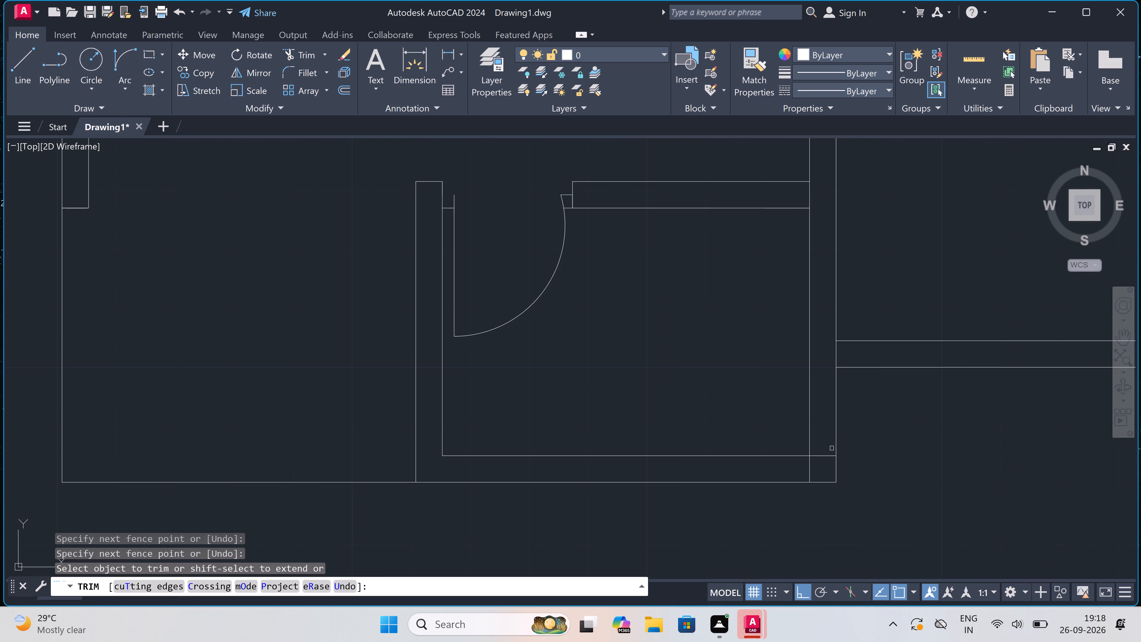
pyautogui.scroll(2, 831, 448)
pyautogui.moveTo(831, 449); pyautogui.dragTo(827, 456)
pyautogui.click(726, 528)
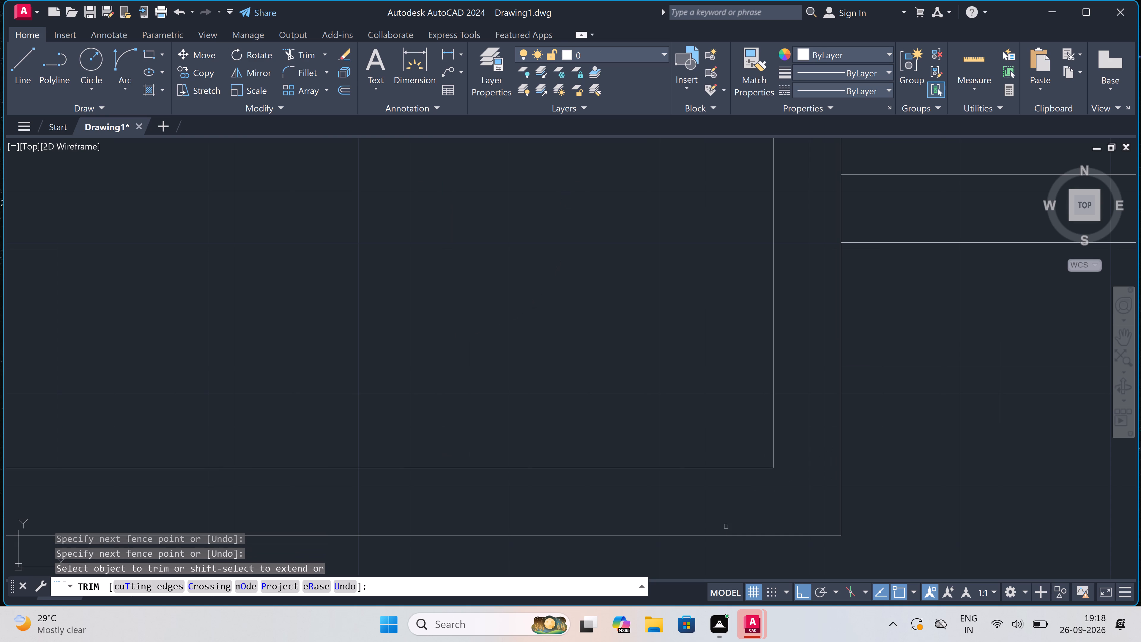
# Trim the east wall's face lines where the neighbouring bay's bottom wall and the door wall join it.
pyautogui.scroll(-4, 726, 526)
pyautogui.scroll(2, 743, 459)
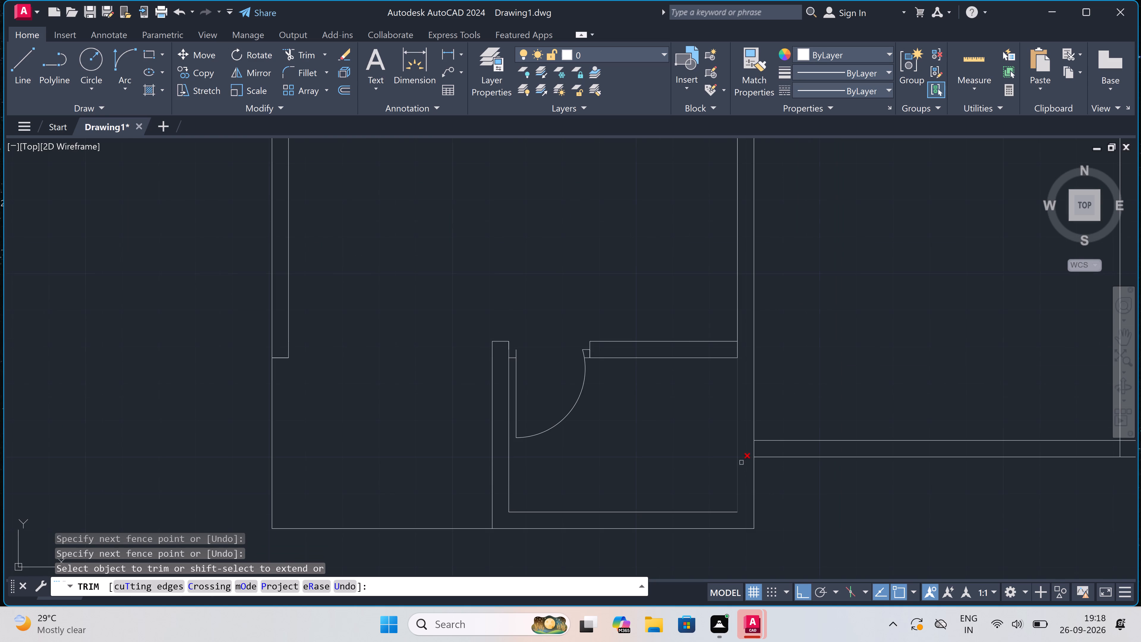
pyautogui.click(754, 431)
pyautogui.doubleClick(813, 432)
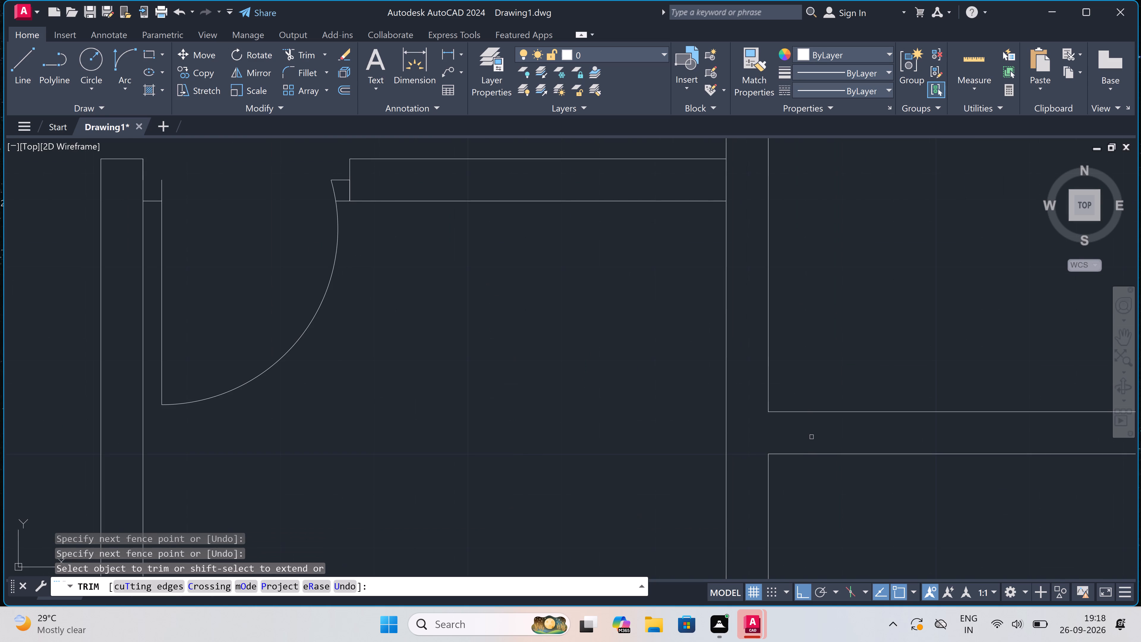
pyautogui.scroll(-3, 812, 441)
pyautogui.scroll(3, 790, 378)
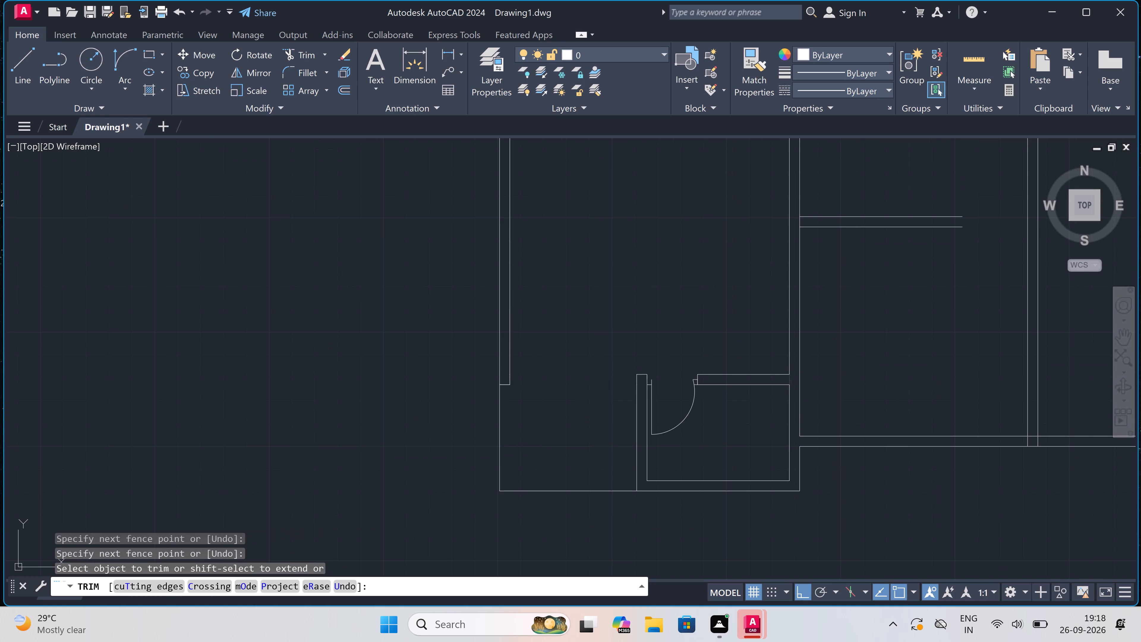
pyautogui.click(785, 377)
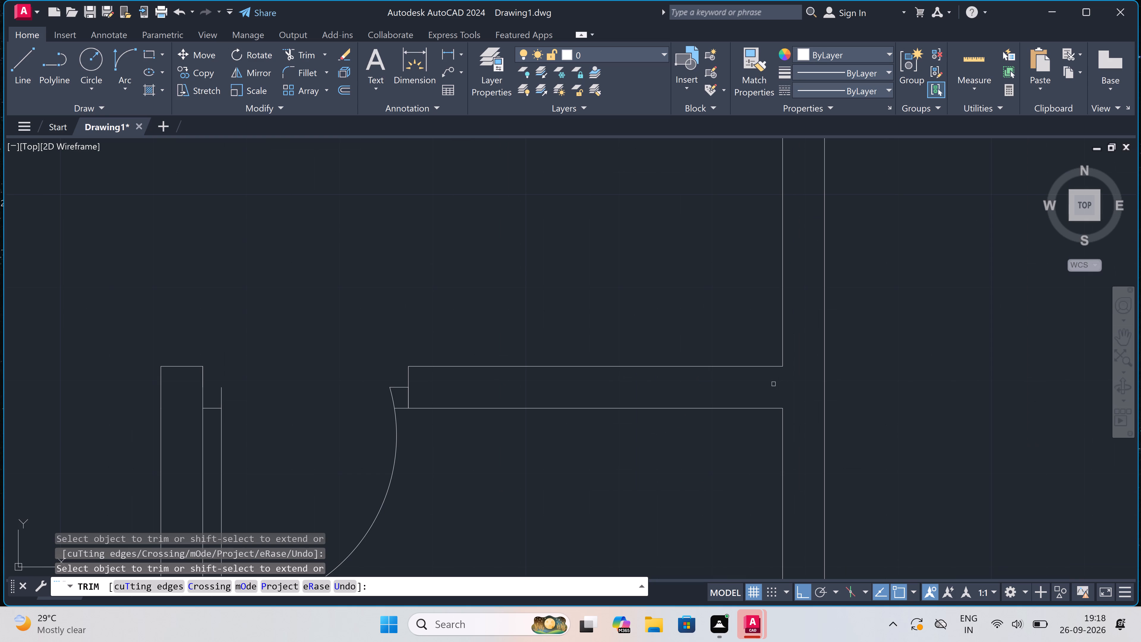
pyautogui.scroll(-1, 759, 391)
pyautogui.press('Escape')
# Draw a horizontal line from the partition's west face near its top to the west wall's inner face.
pyautogui.scroll(-2, 759, 391)
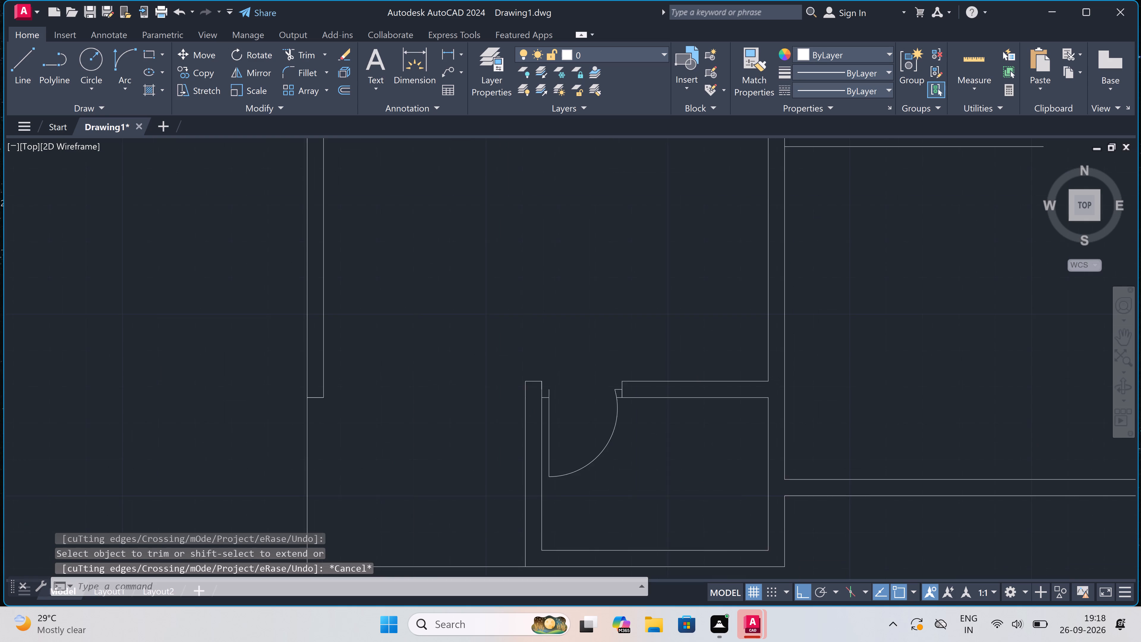
pyautogui.scroll(-1, 759, 391)
pyautogui.scroll(2, 589, 418)
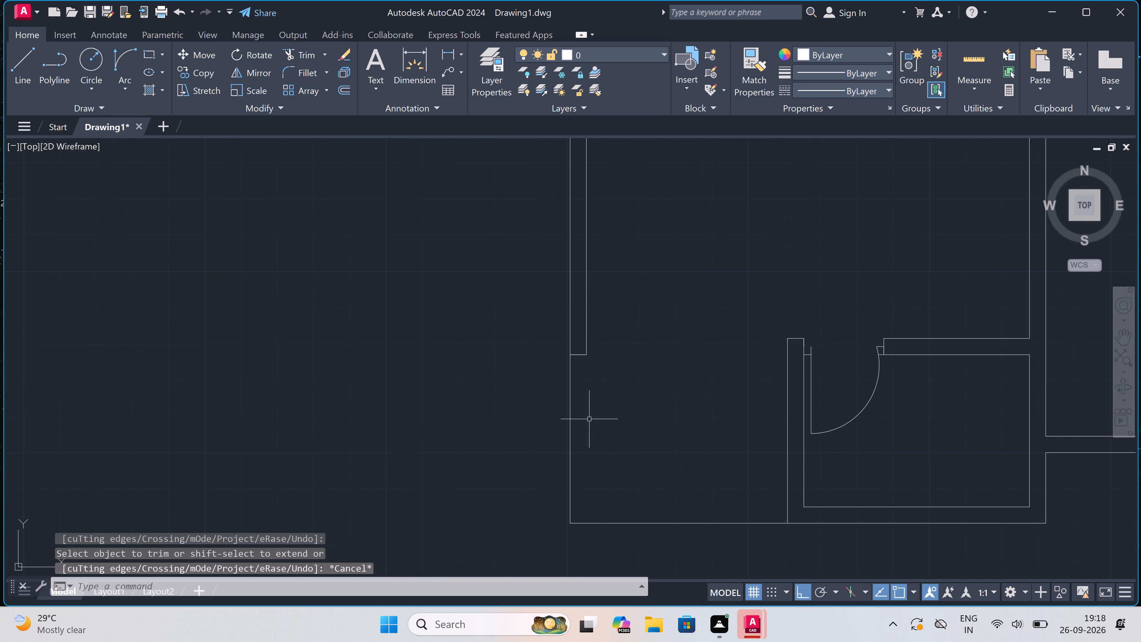
pyautogui.press('l')
pyautogui.press('space')
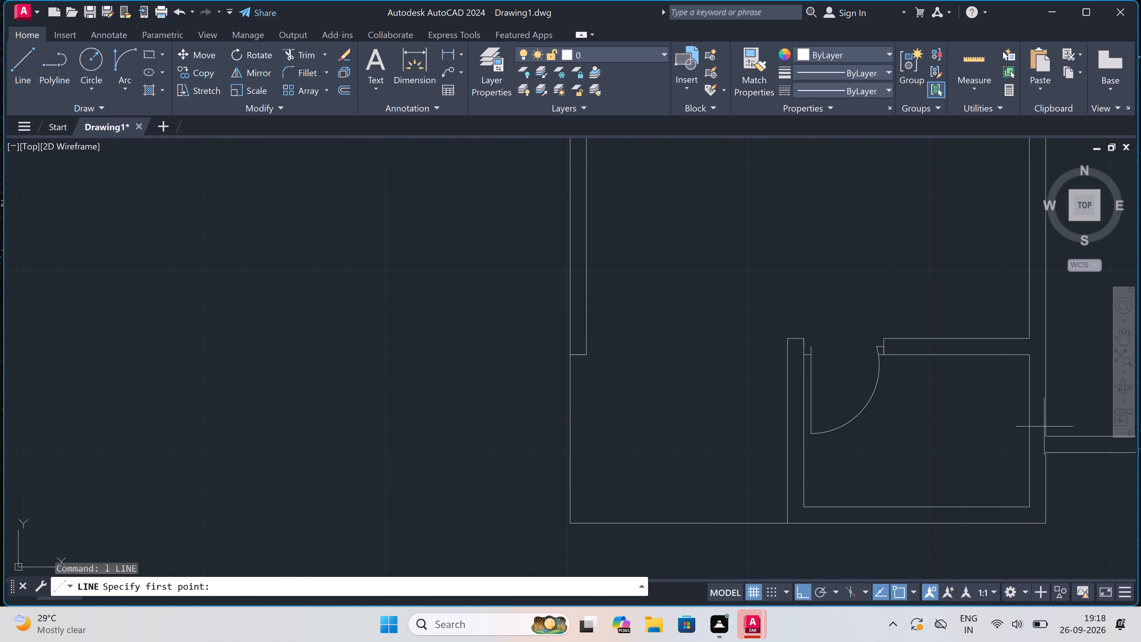
pyautogui.scroll(2, 786, 344)
pyautogui.click(788, 349)
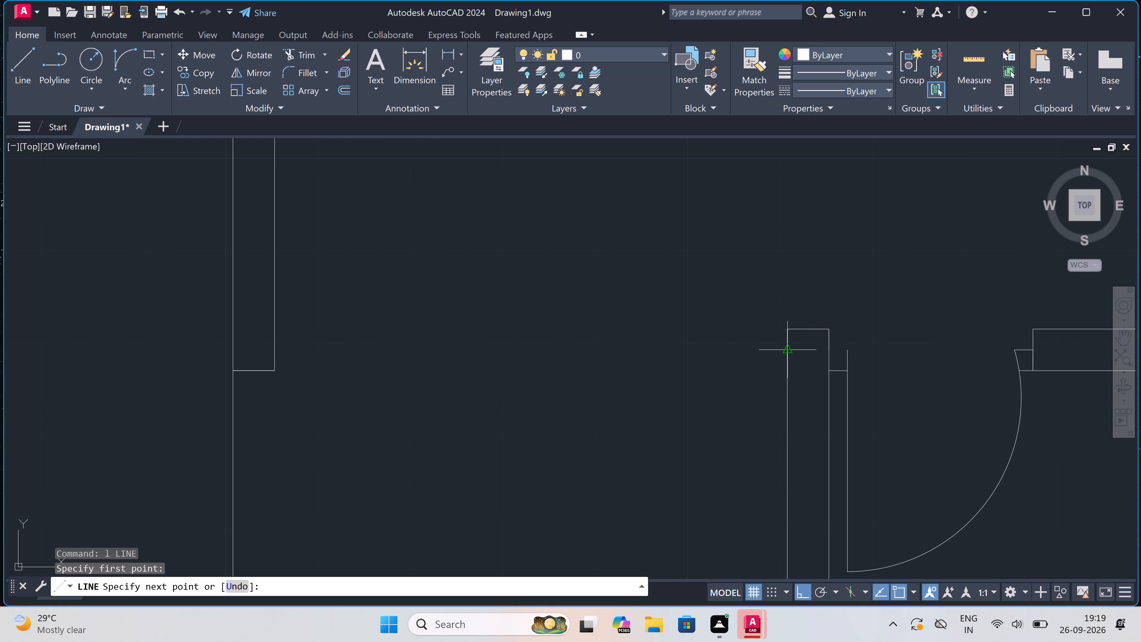
pyautogui.click(279, 349)
pyautogui.press('Escape')
pyautogui.scroll(-1, 537, 389)
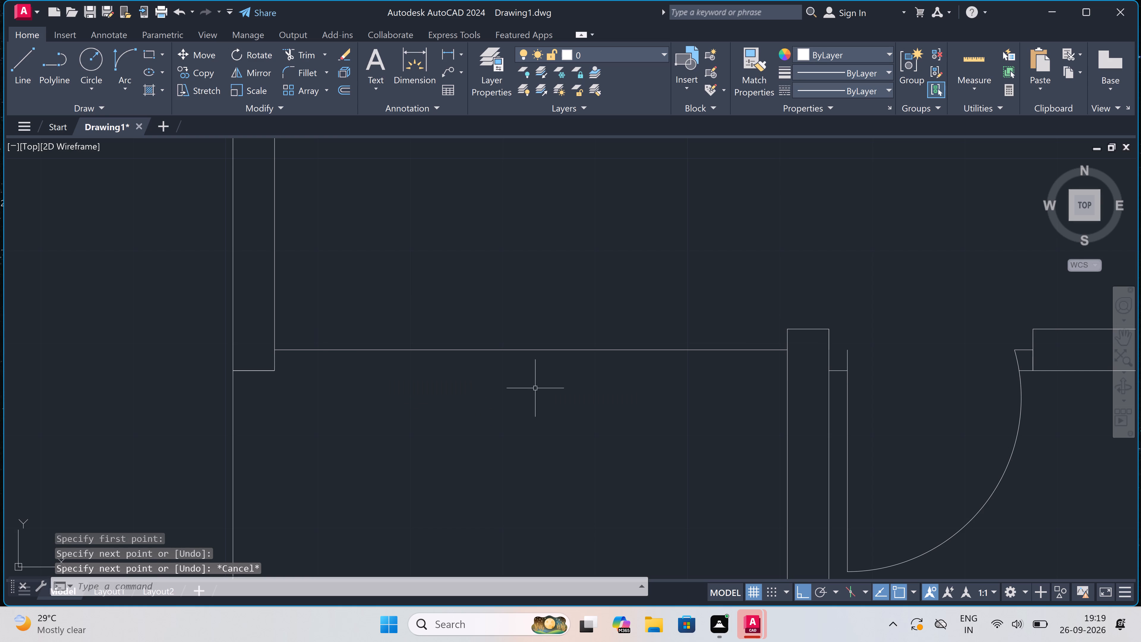
# Extend both lines of the short horizontal wall between the two lower bays across the central wall to the east bay's wall.
pyautogui.scroll(-4, 537, 390)
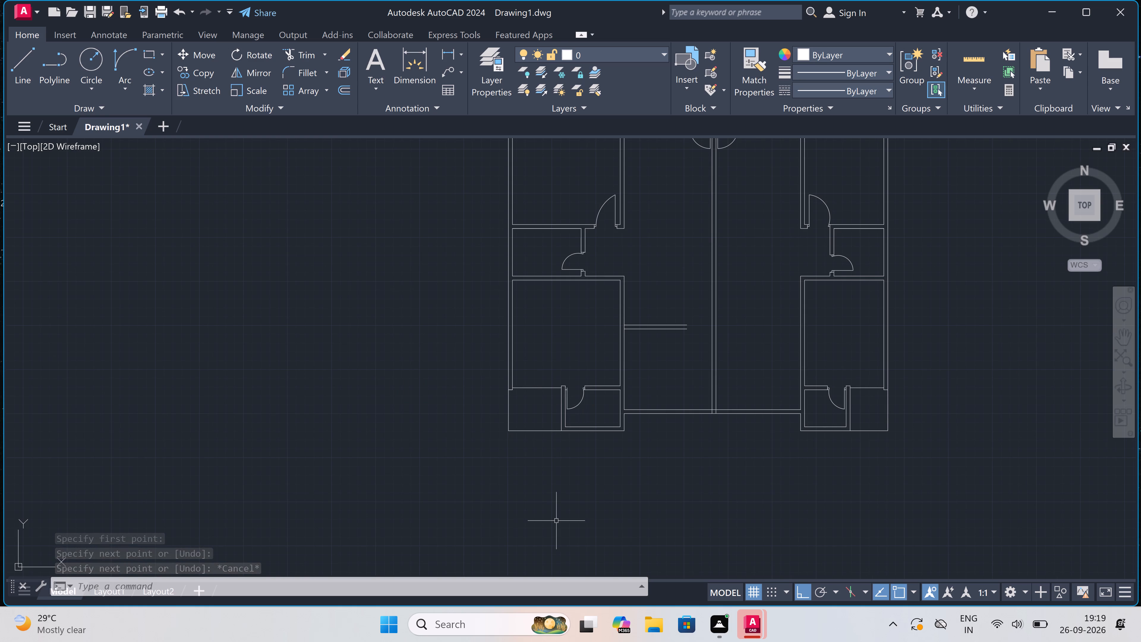
pyautogui.scroll(-4, 638, 429)
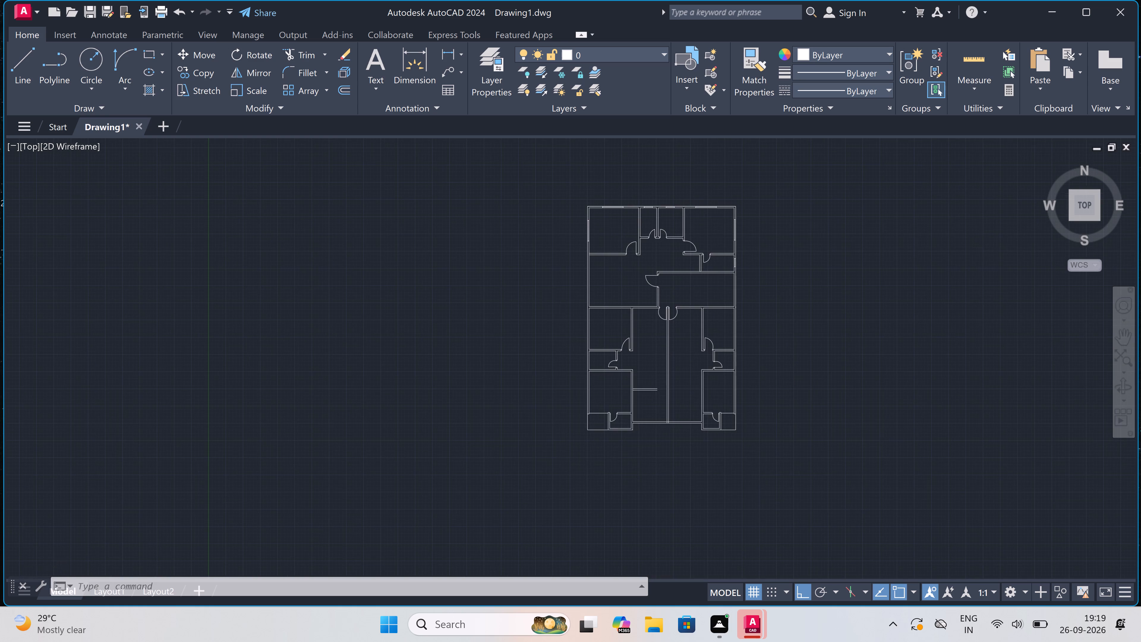
pyautogui.scroll(3, 643, 432)
pyautogui.scroll(1, 667, 446)
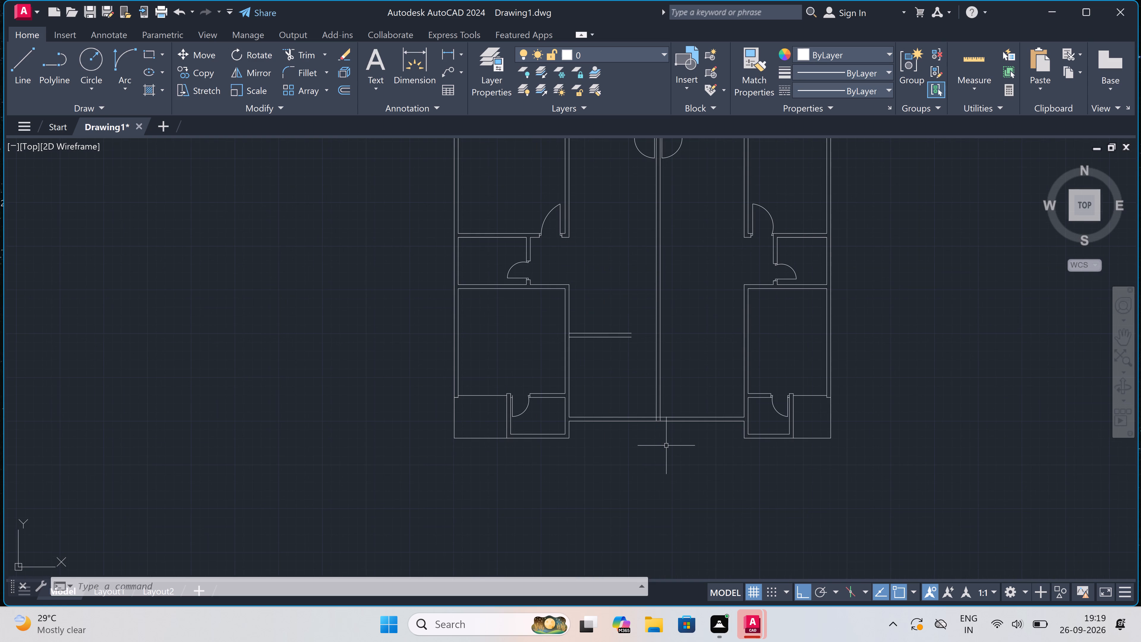
pyautogui.press('e')
pyautogui.press('x')
pyautogui.press('space')
pyautogui.moveTo(621, 310); pyautogui.dragTo(623, 322)
pyautogui.click(628, 374)
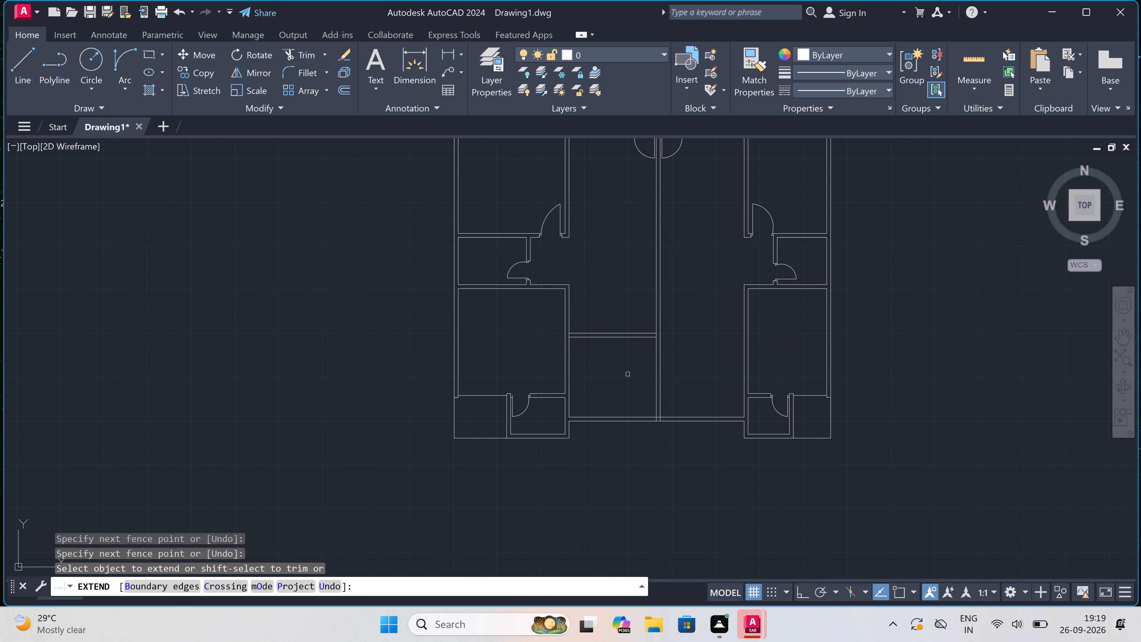
pyautogui.moveTo(655, 256); pyautogui.dragTo(663, 276)
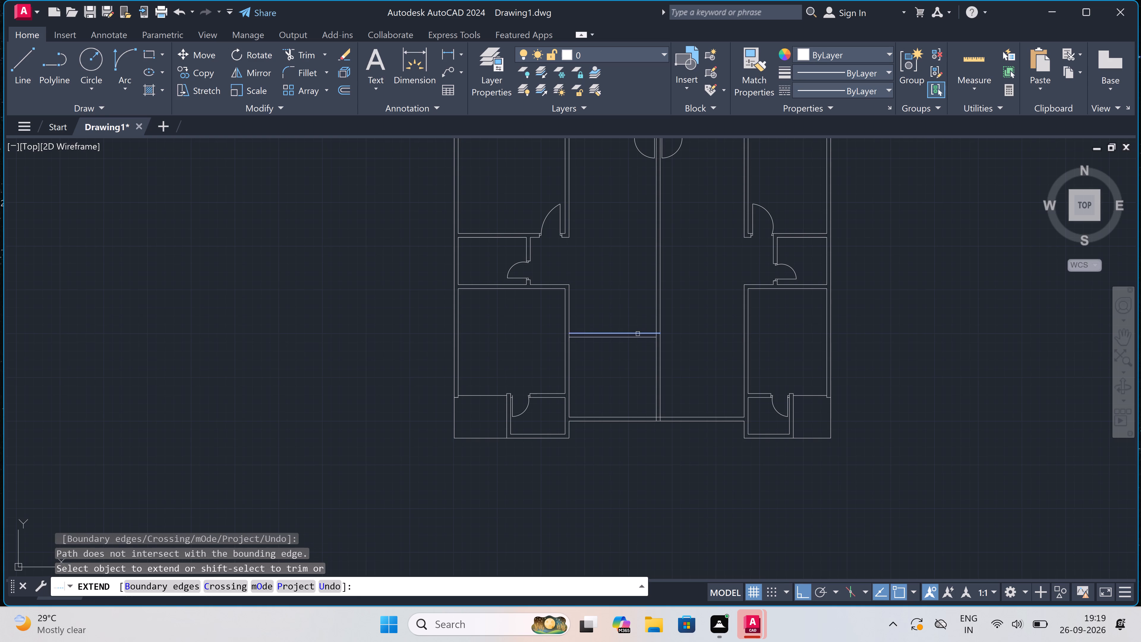
pyautogui.moveTo(637, 317); pyautogui.dragTo(637, 326)
pyautogui.moveTo(638, 352); pyautogui.dragTo(607, 0)
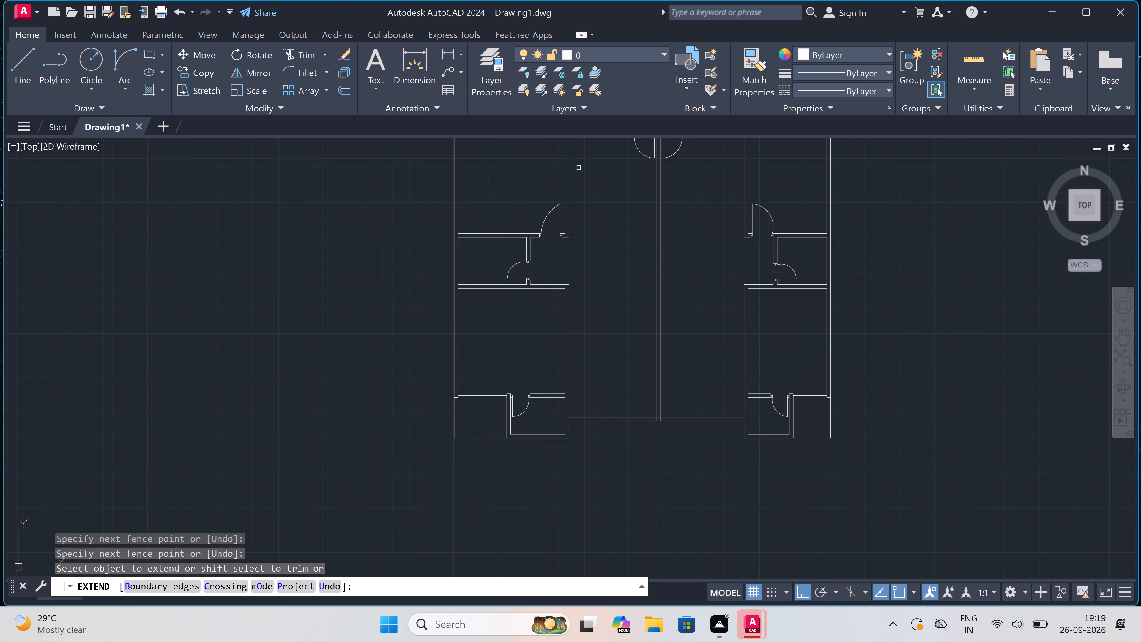
pyautogui.click(616, 270)
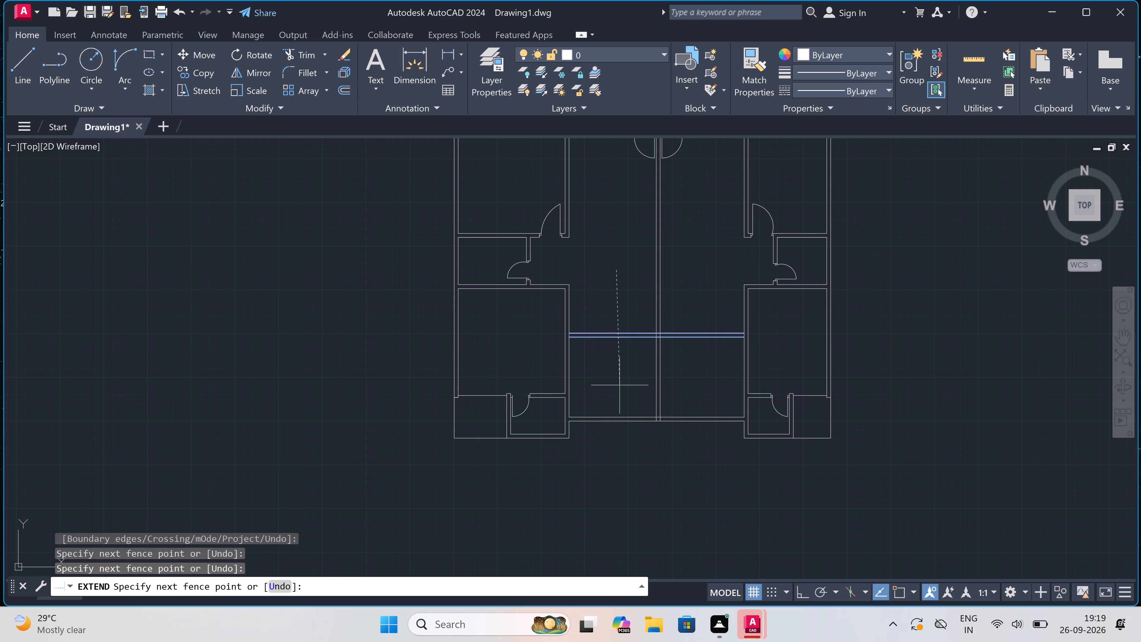
pyautogui.doubleClick(620, 384)
pyautogui.press('Escape')
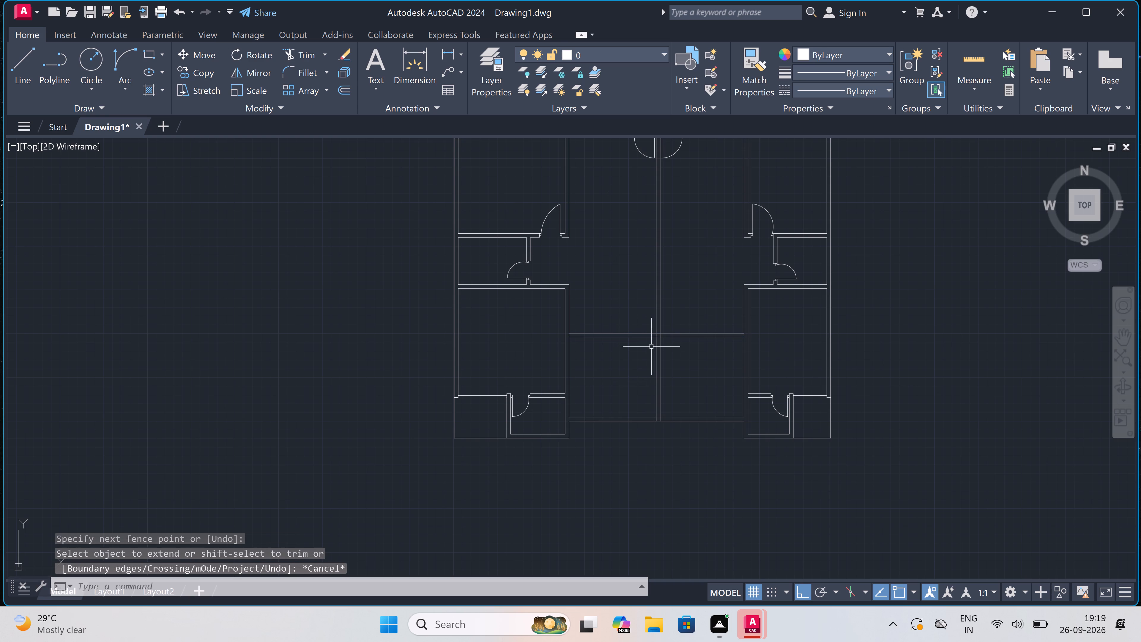
# Draw a door jamb across the new cross wall just east of the central wall, with a 2" stop and a 2' door leaf downward.
pyautogui.scroll(3, 651, 336)
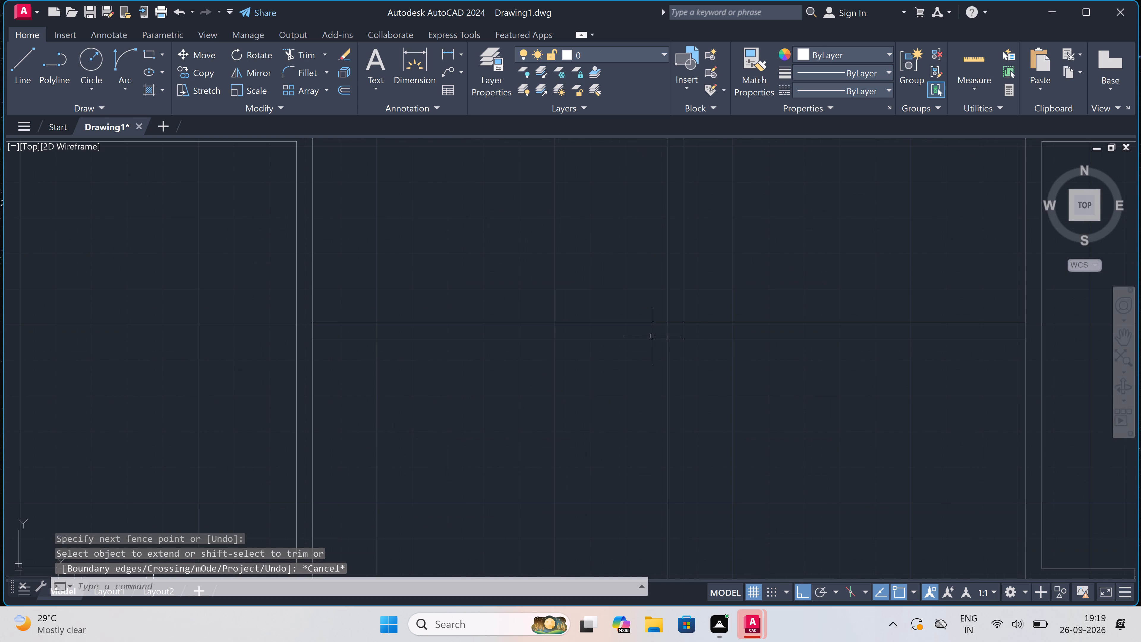
pyautogui.write('l')
pyautogui.press('space')
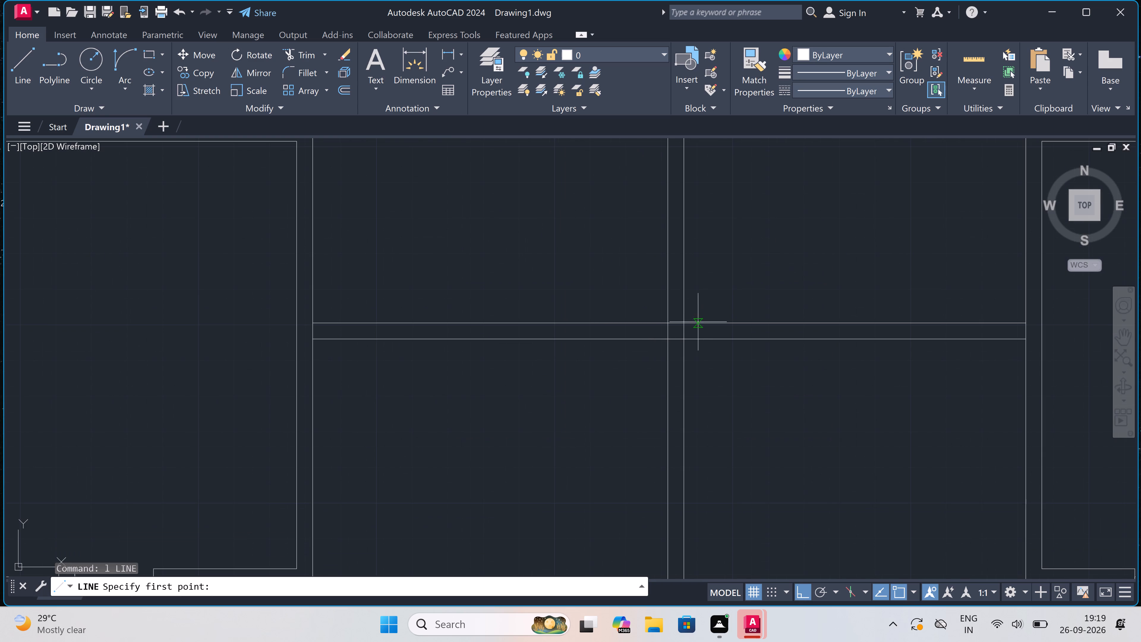
pyautogui.click(695, 326)
pyautogui.scroll(2, 696, 322)
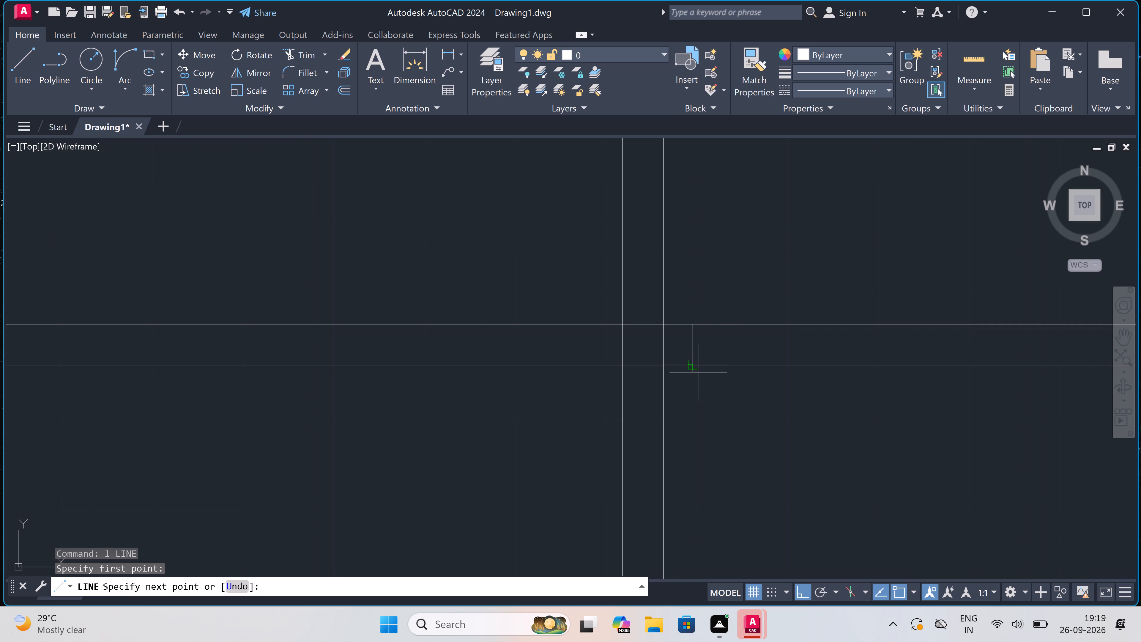
pyautogui.click(689, 364)
pyautogui.click(691, 344)
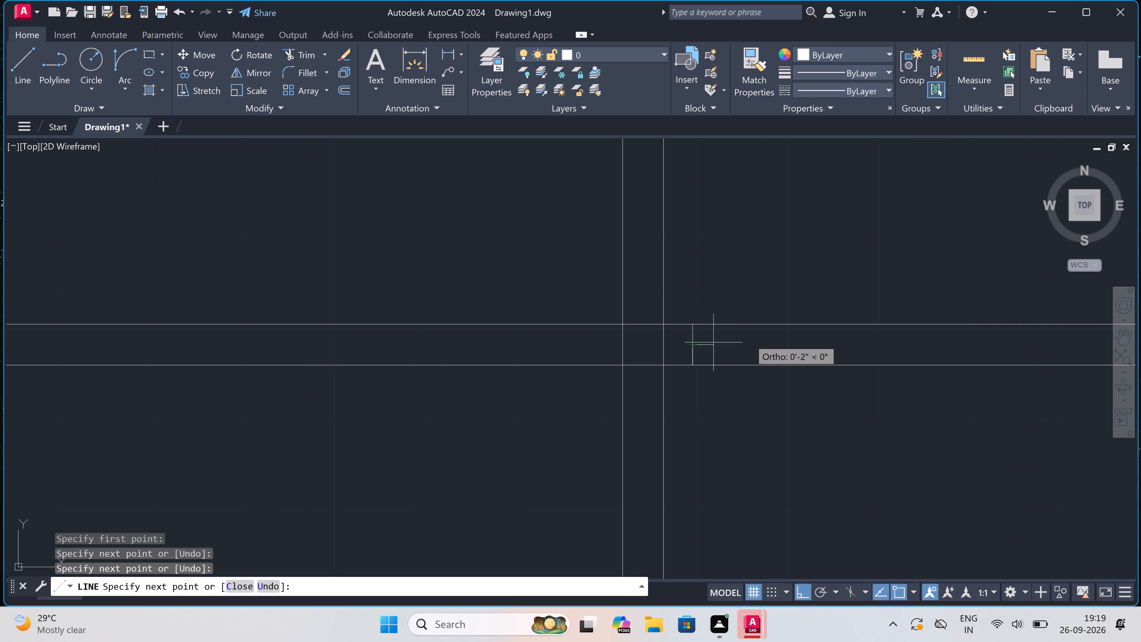
pyautogui.write('2"')
pyautogui.press('space')
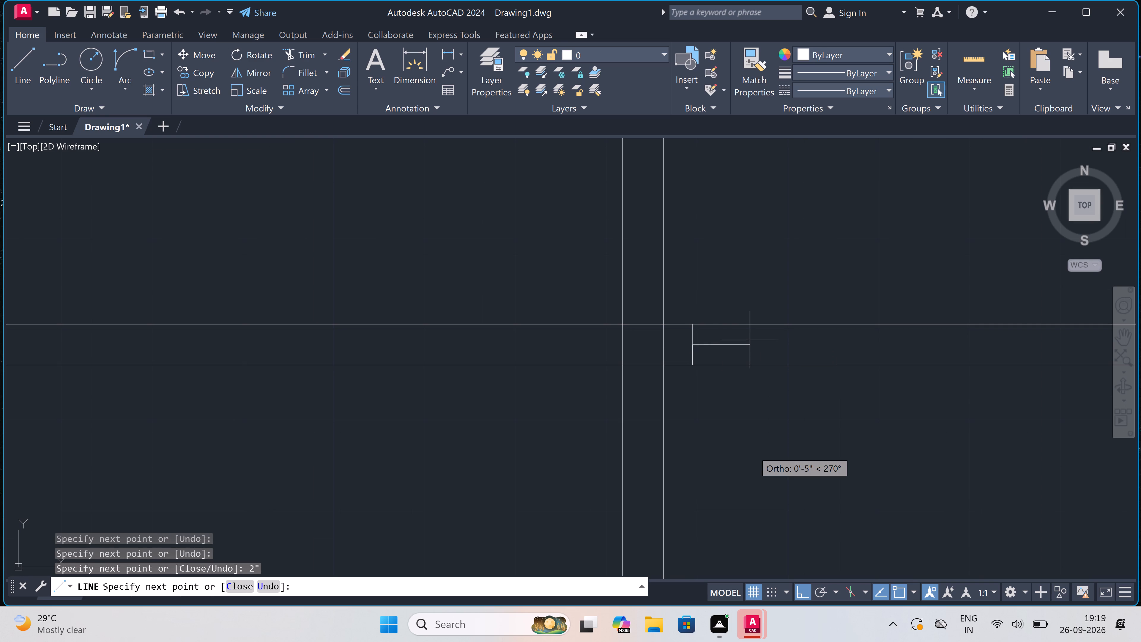
pyautogui.write("2'")
pyautogui.press('space')
pyautogui.press('Escape')
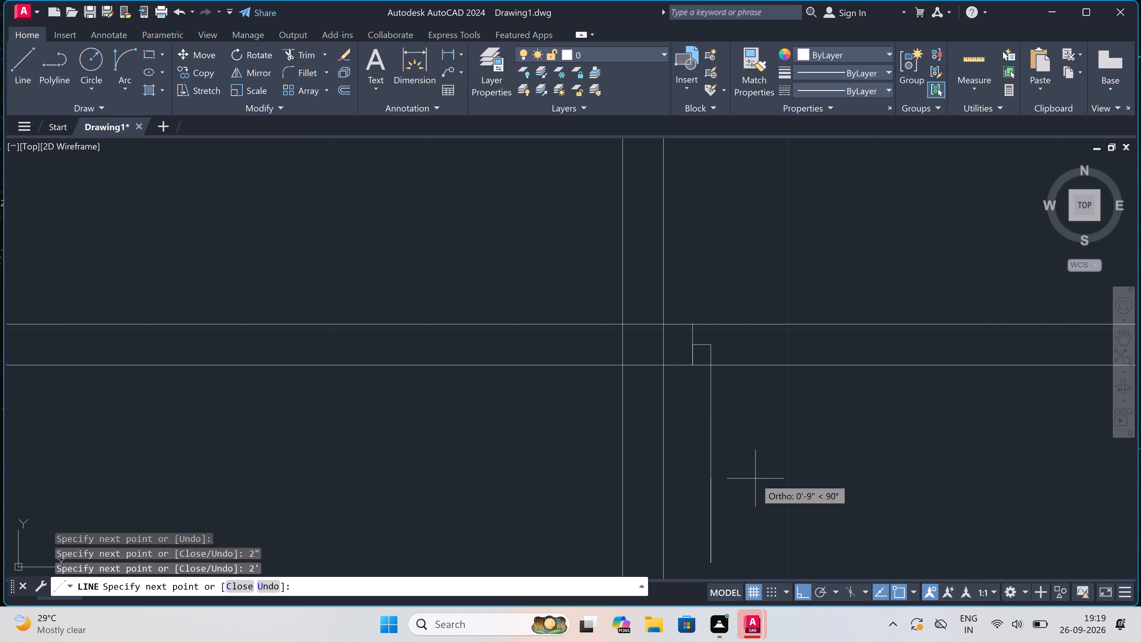
# Draw the opposite jamb line across the cross wall east of the door leaf, with a 2" stop toward the opening.
pyautogui.press('space')
pyautogui.click(904, 324)
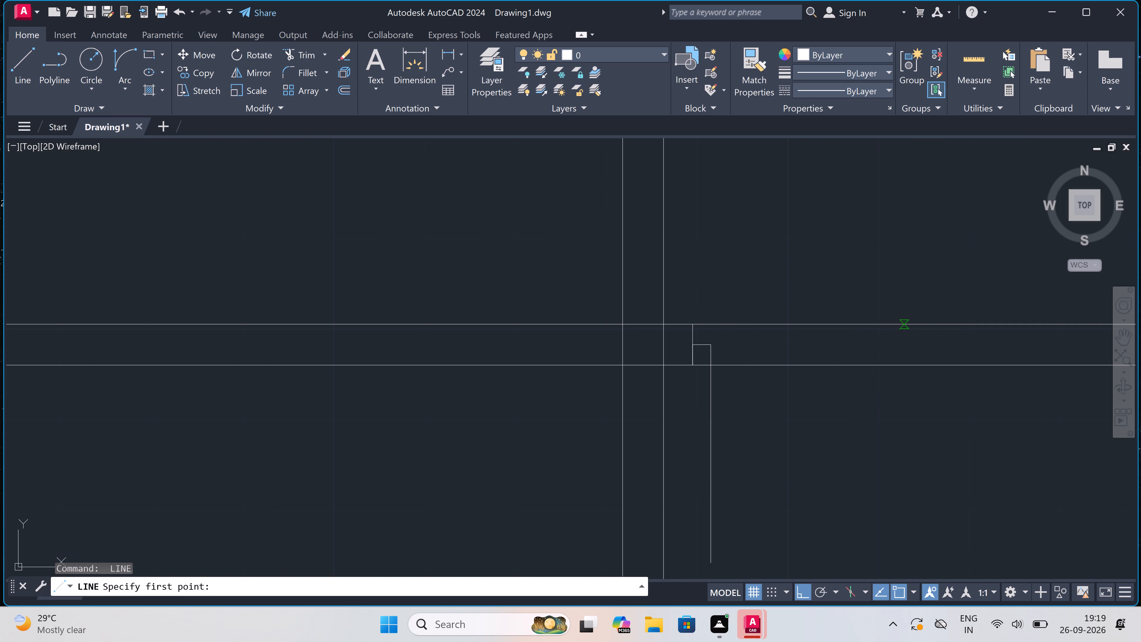
pyautogui.click(903, 361)
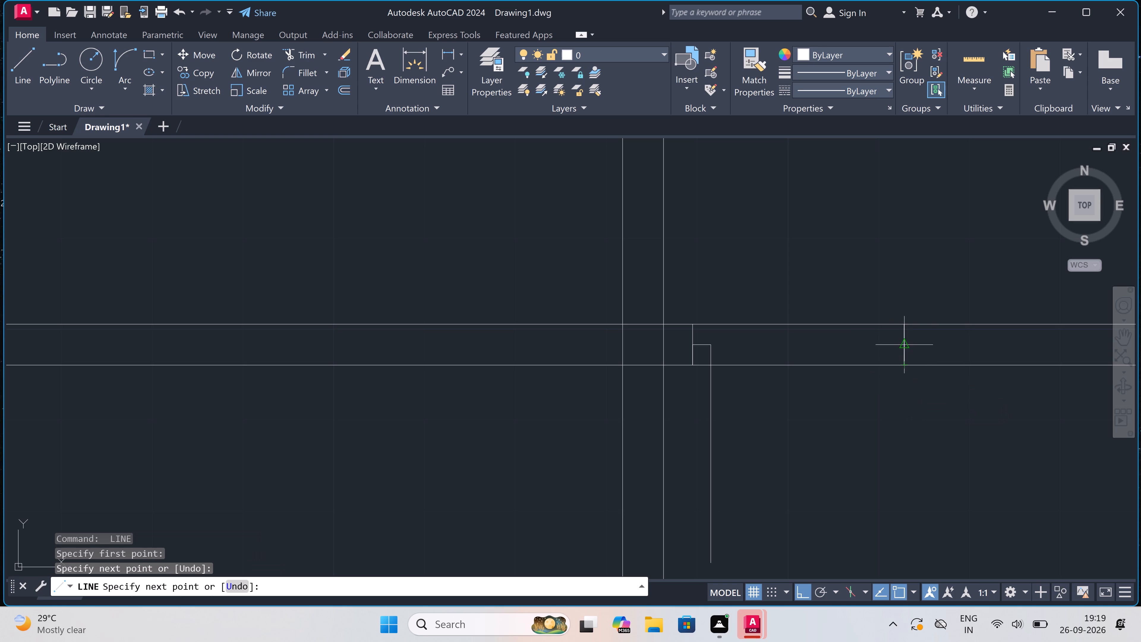
pyautogui.doubleClick(907, 337)
pyautogui.click(908, 342)
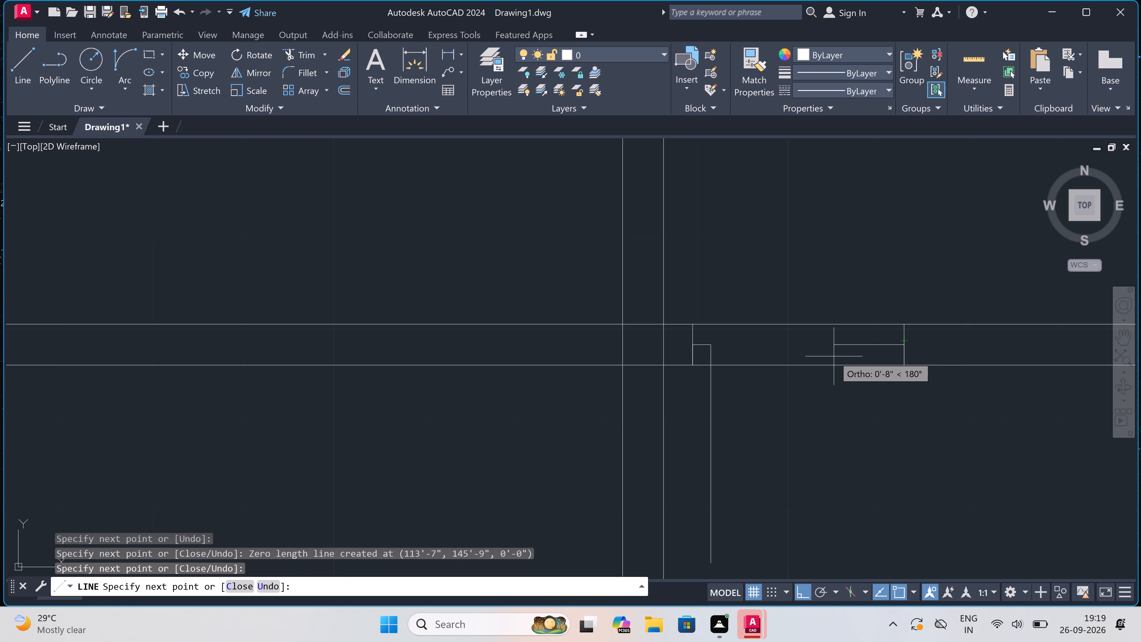
pyautogui.write('2"')
pyautogui.press('space')
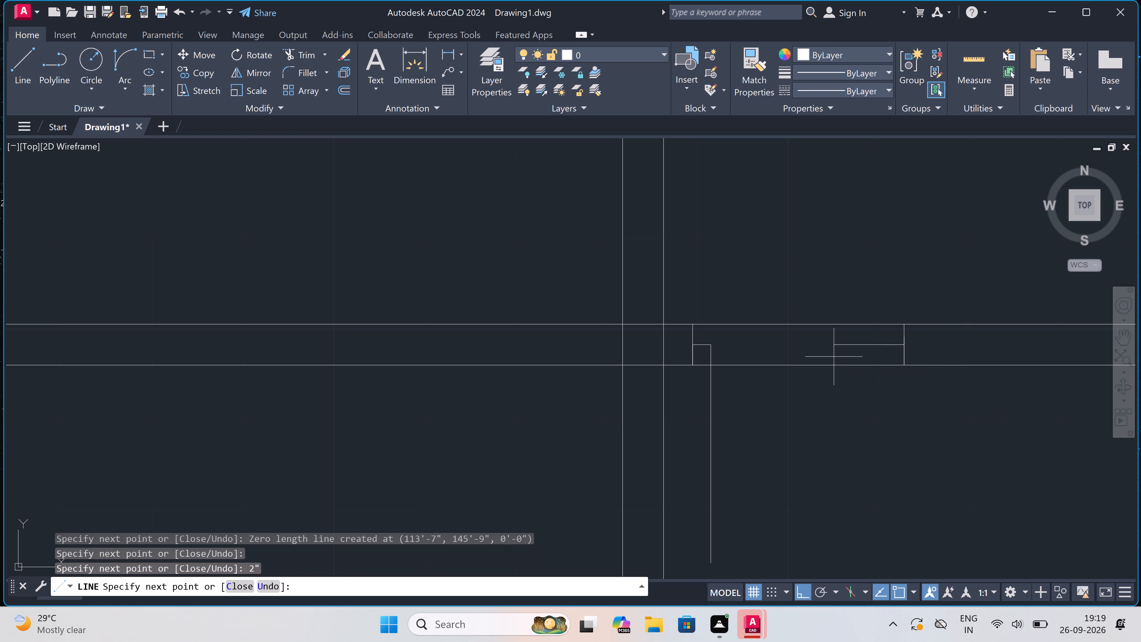
pyautogui.press('Escape')
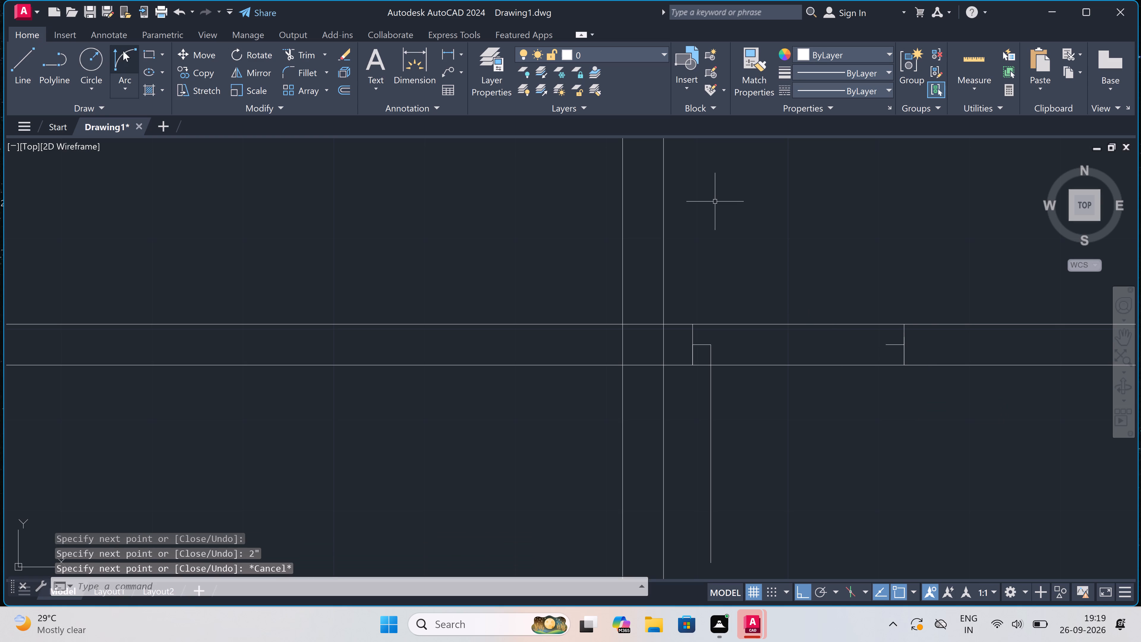
# Draw the door swing arc from the leaf's lower end to the end of the opposite 2" stop.
pyautogui.click(123, 55)
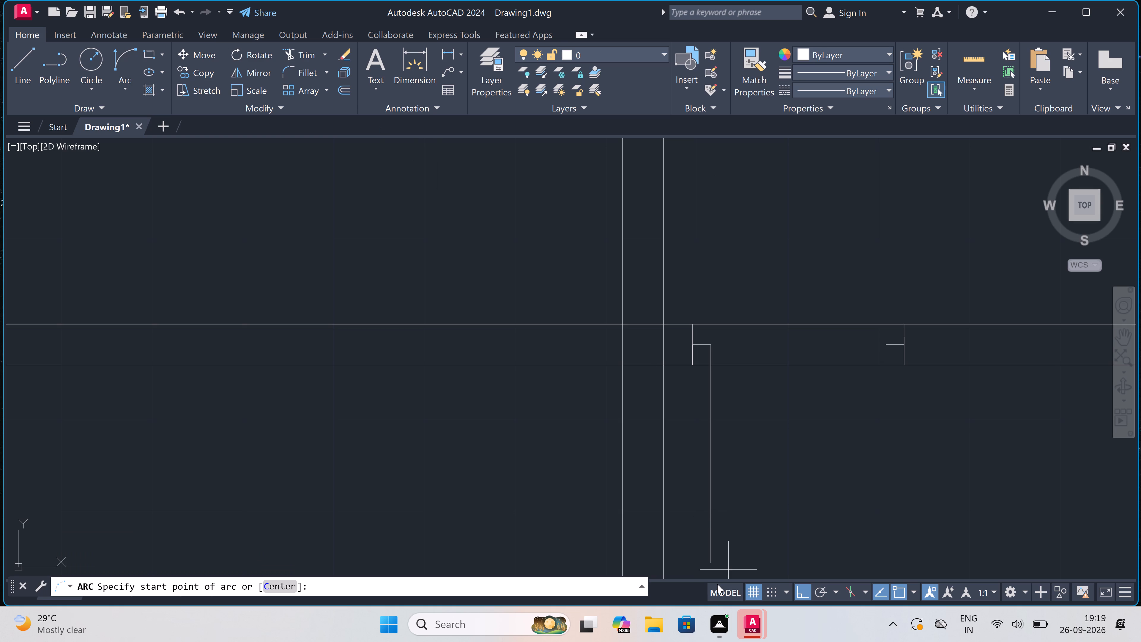
pyautogui.click(714, 566)
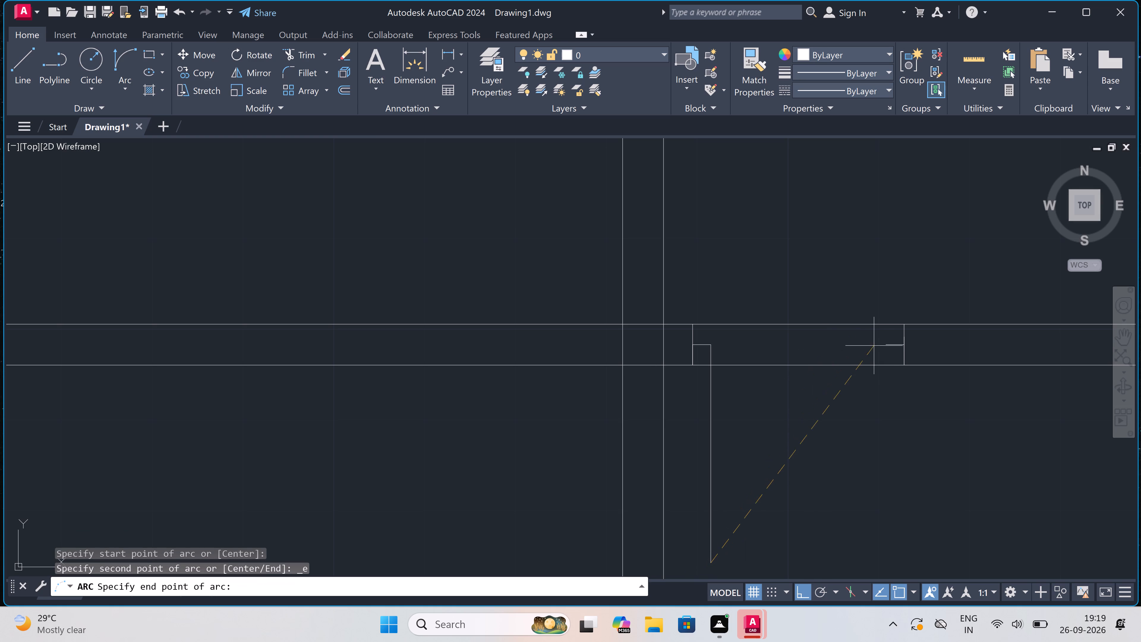
pyautogui.doubleClick(885, 345)
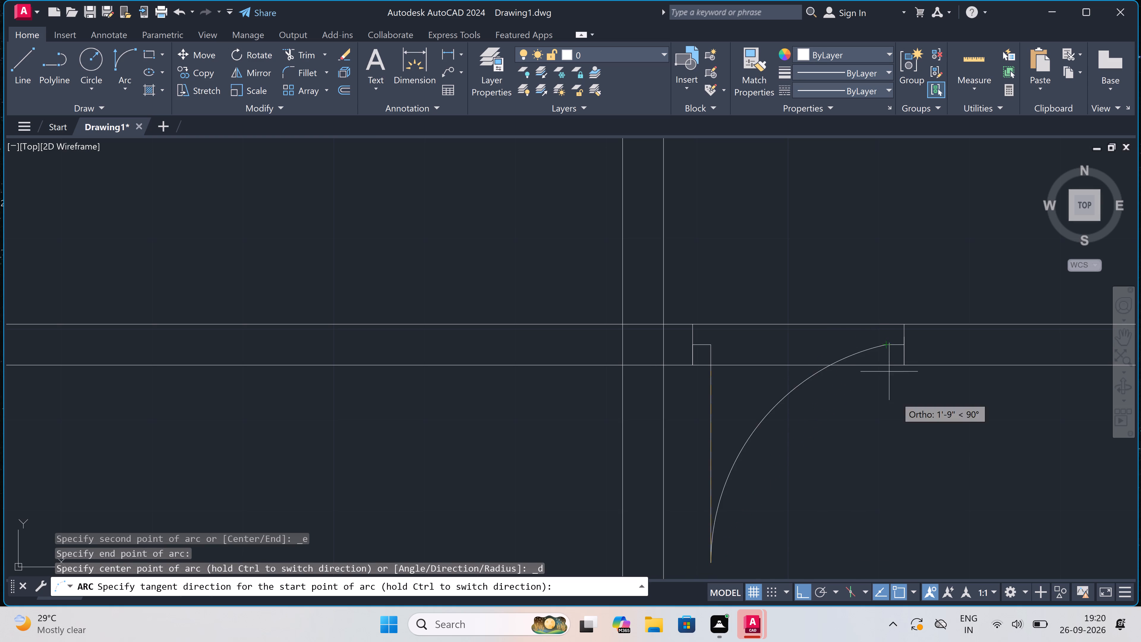
pyautogui.click(921, 444)
# Trim both cross wall lines between the two jambs to open the doorway east of the central wall.
pyautogui.press('t')
pyautogui.press('r')
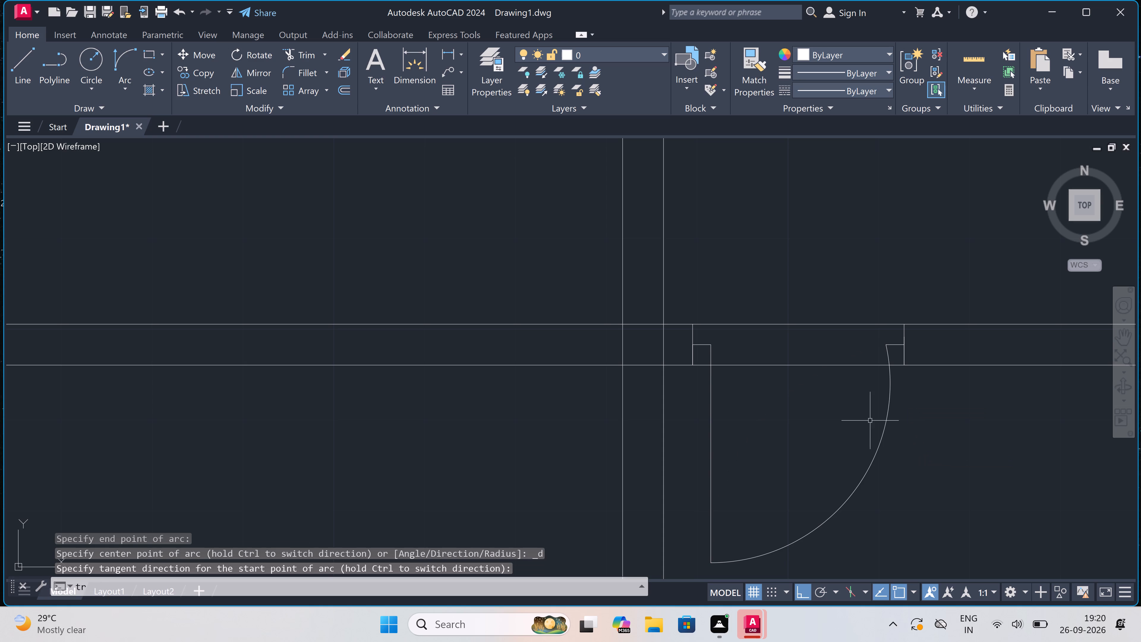
pyautogui.press('space')
pyautogui.moveTo(760, 273); pyautogui.dragTo(763, 292)
pyautogui.click(769, 422)
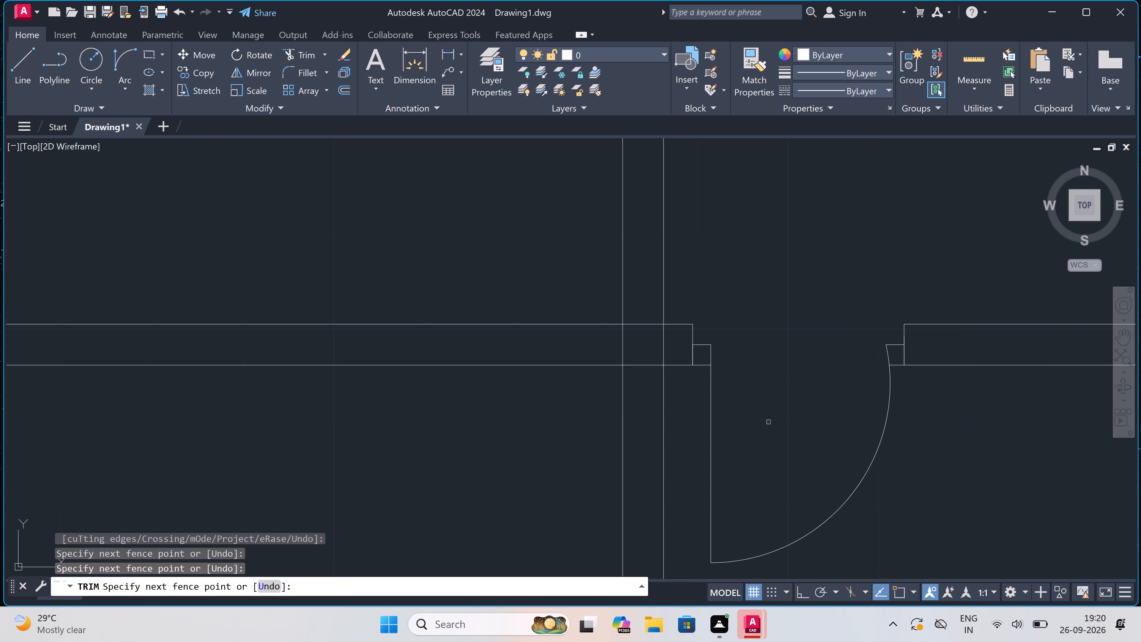
# Trim the overlapping wall lines inside the junction where the cross wall meets the central wall.
pyautogui.scroll(-3, 769, 411)
pyautogui.scroll(-3, 763, 384)
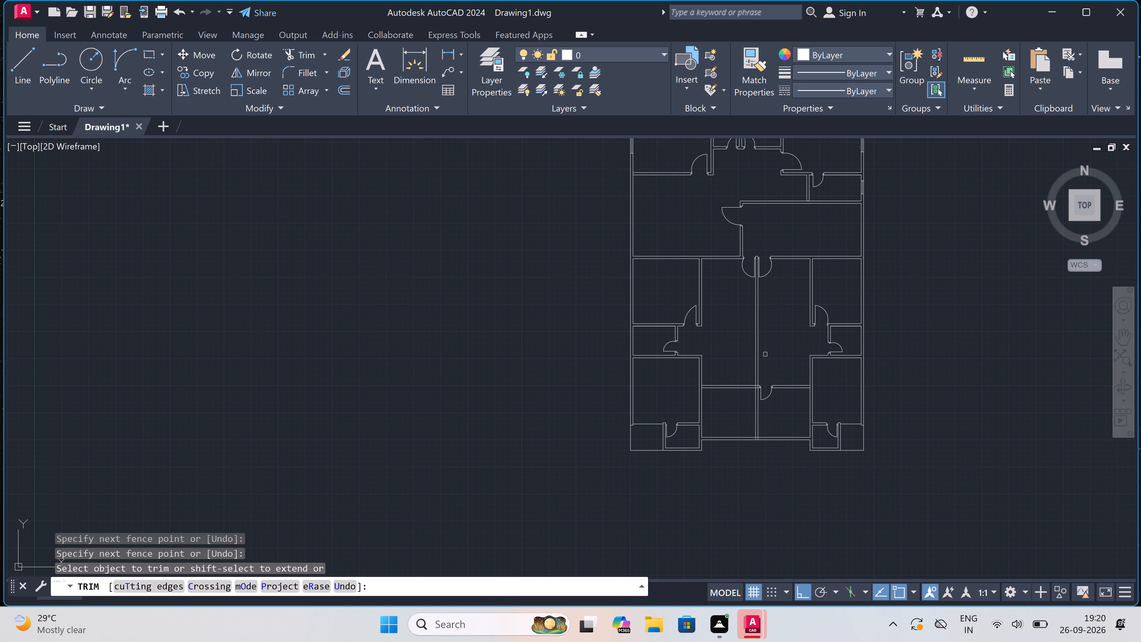
pyautogui.scroll(3, 753, 393)
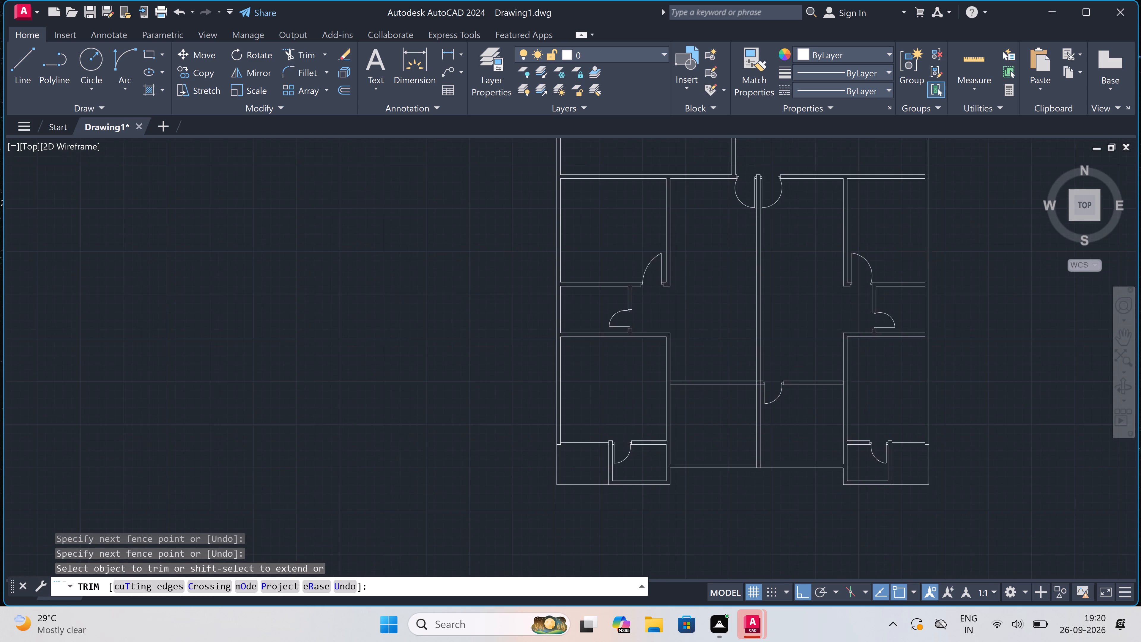
pyautogui.scroll(2, 766, 380)
pyautogui.doubleClick(760, 366)
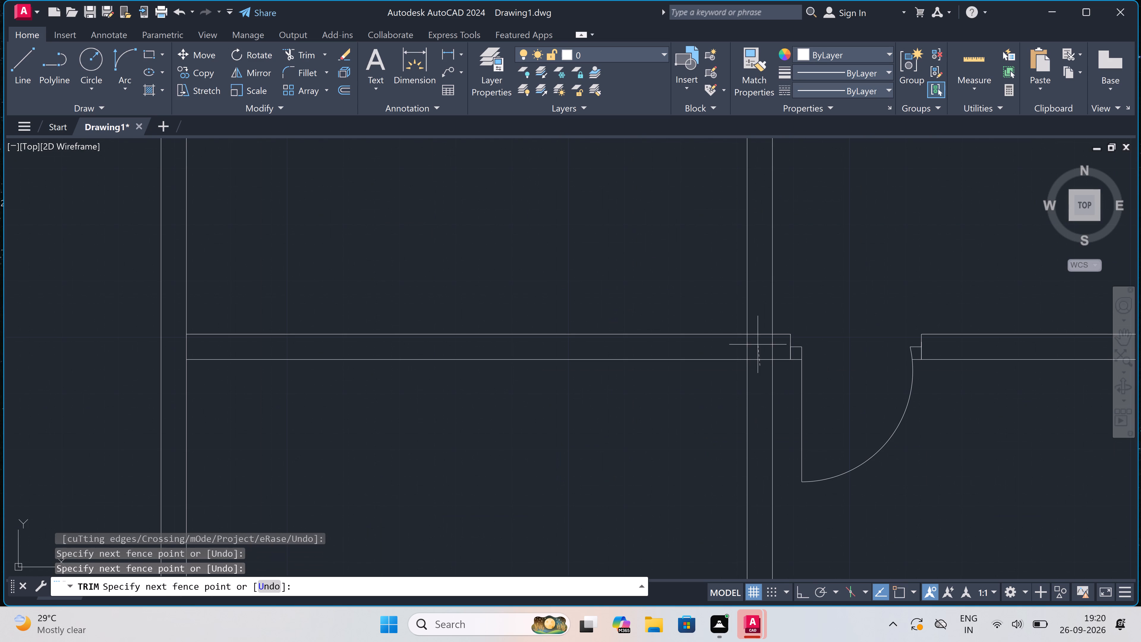
pyautogui.click(758, 344)
pyautogui.scroll(2, 770, 344)
pyautogui.doubleClick(782, 344)
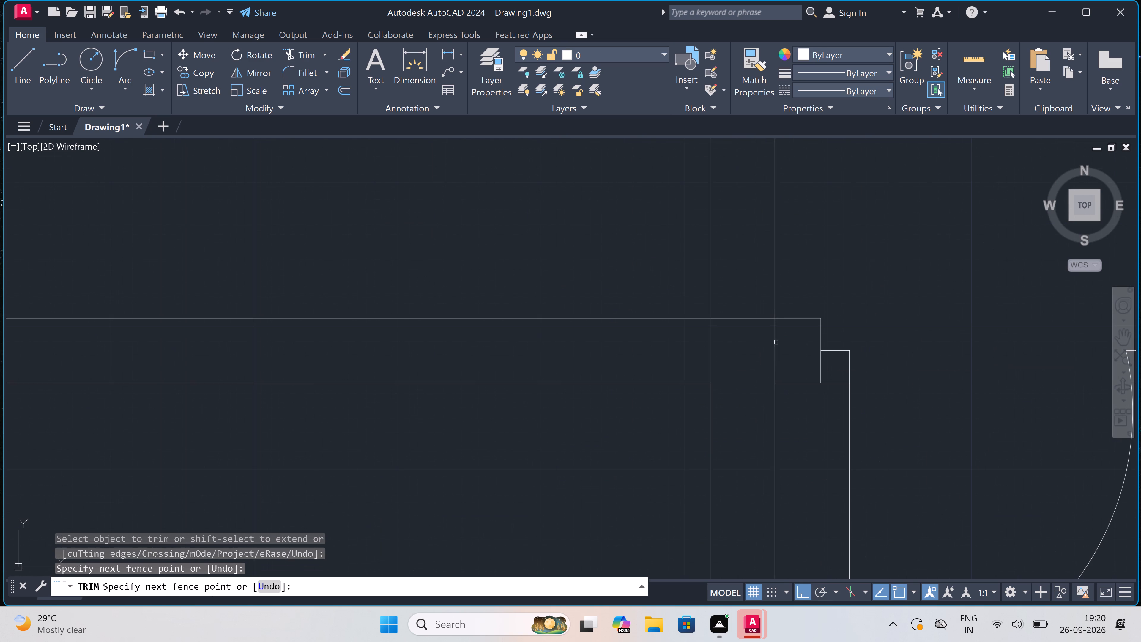
pyautogui.doubleClick(681, 357)
pyautogui.moveTo(787, 349); pyautogui.dragTo(785, 350)
pyautogui.click(705, 353)
pyautogui.click(709, 353)
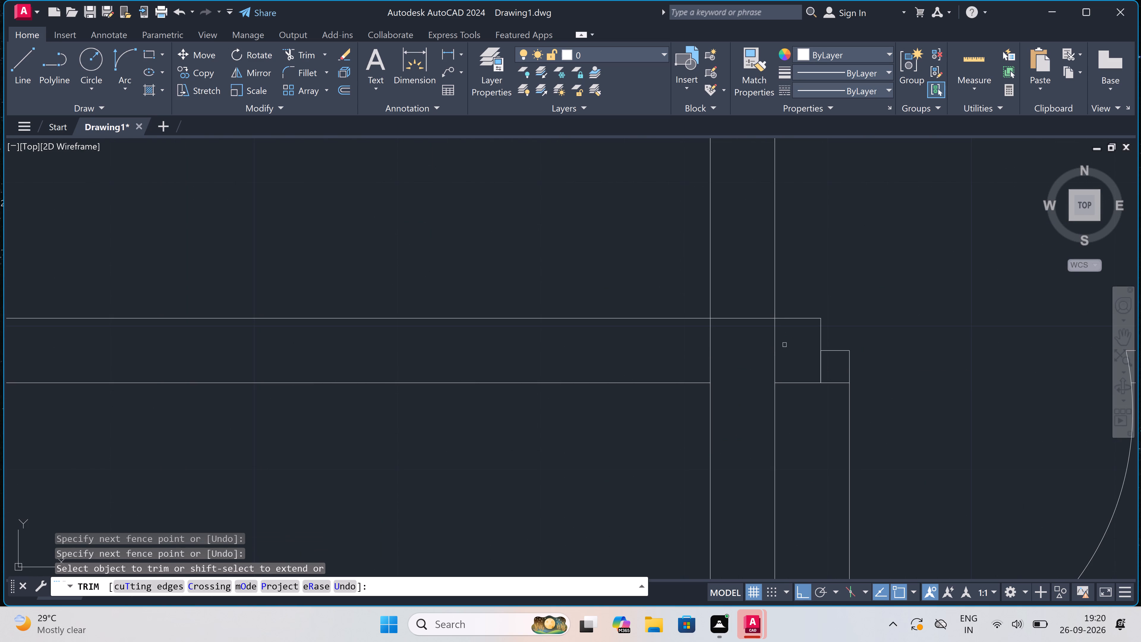
pyautogui.doubleClick(795, 341)
pyautogui.click(651, 350)
pyautogui.press('Escape')
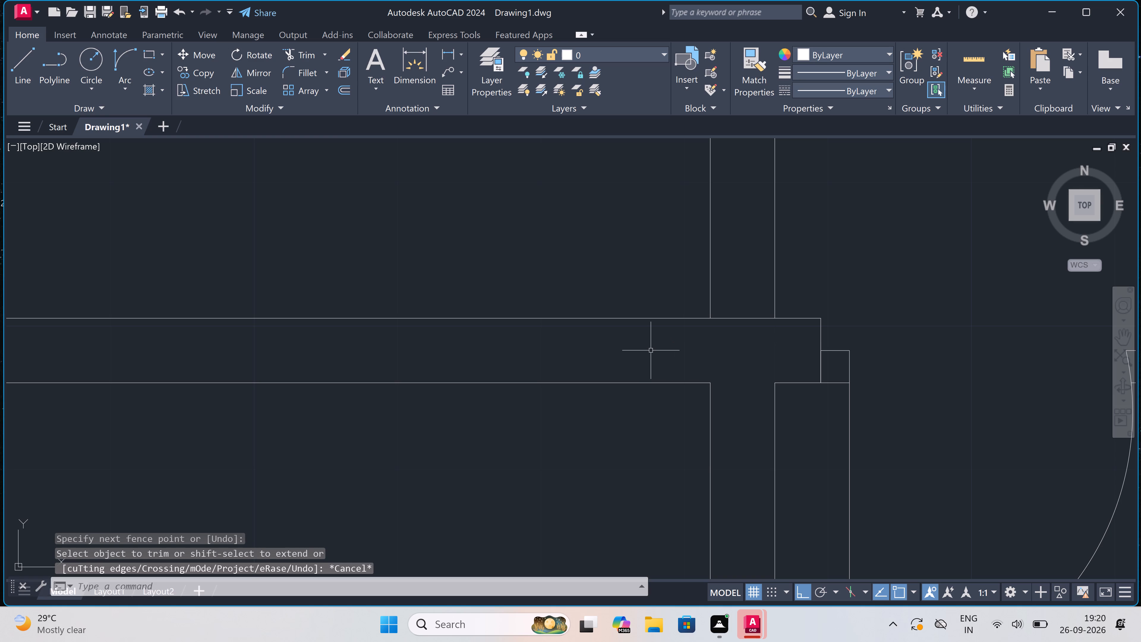
# Draw the jamb line across the cross wall west of the central wall, with a 2" stop westward and a 2' door leaf southward.
pyautogui.write('l')
pyautogui.press('space')
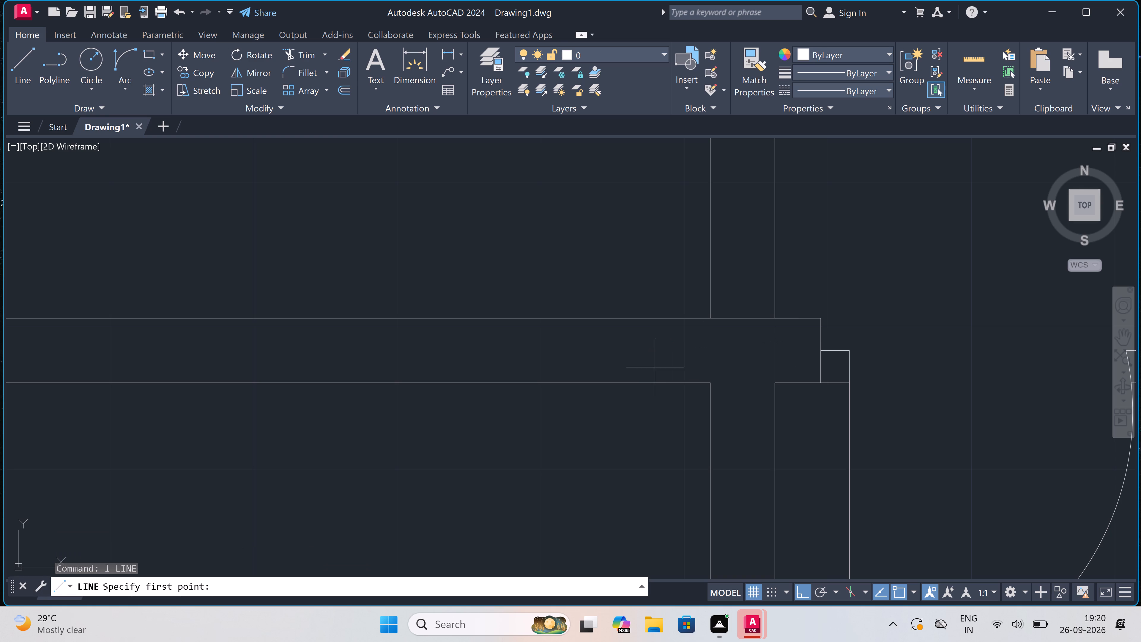
pyautogui.click(658, 380)
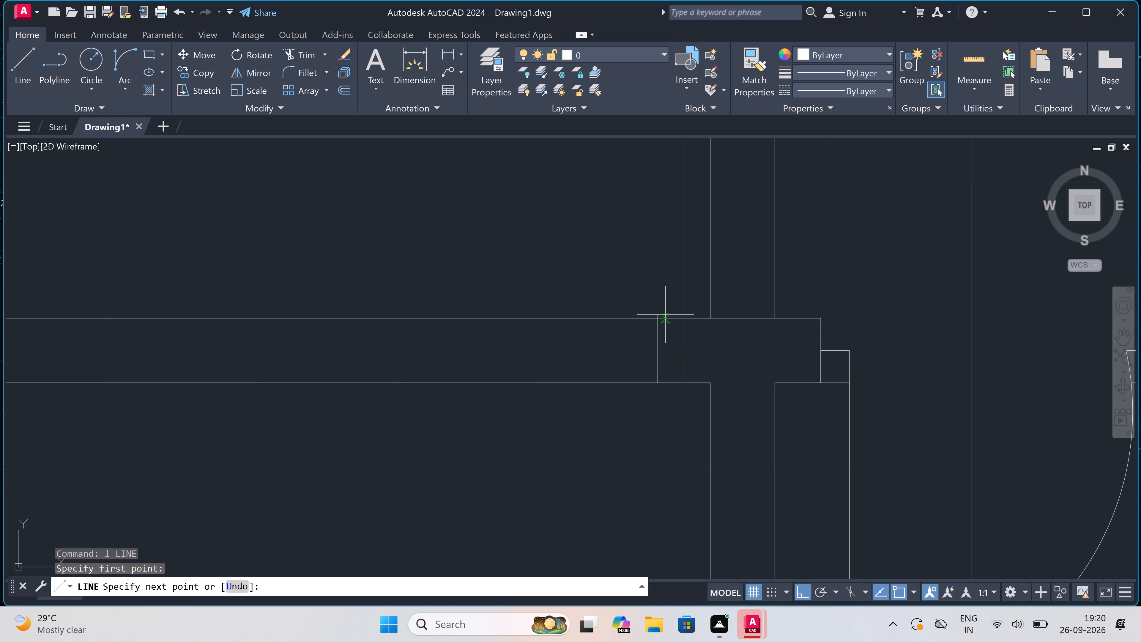
pyautogui.doubleClick(661, 317)
pyautogui.click(659, 346)
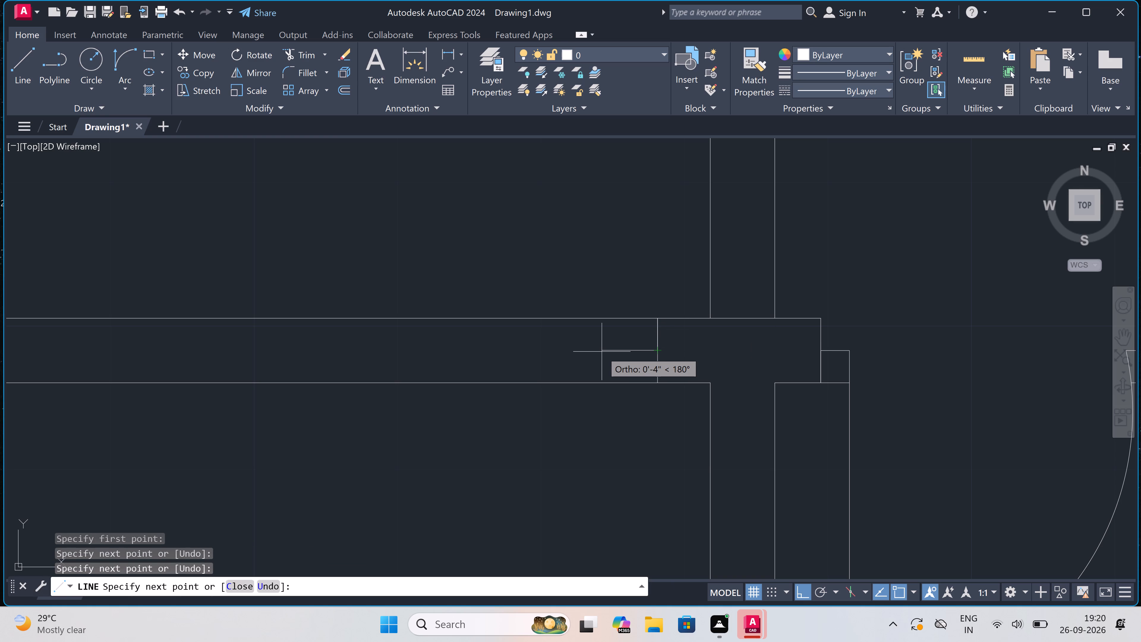
pyautogui.write('2"')
pyautogui.press('space')
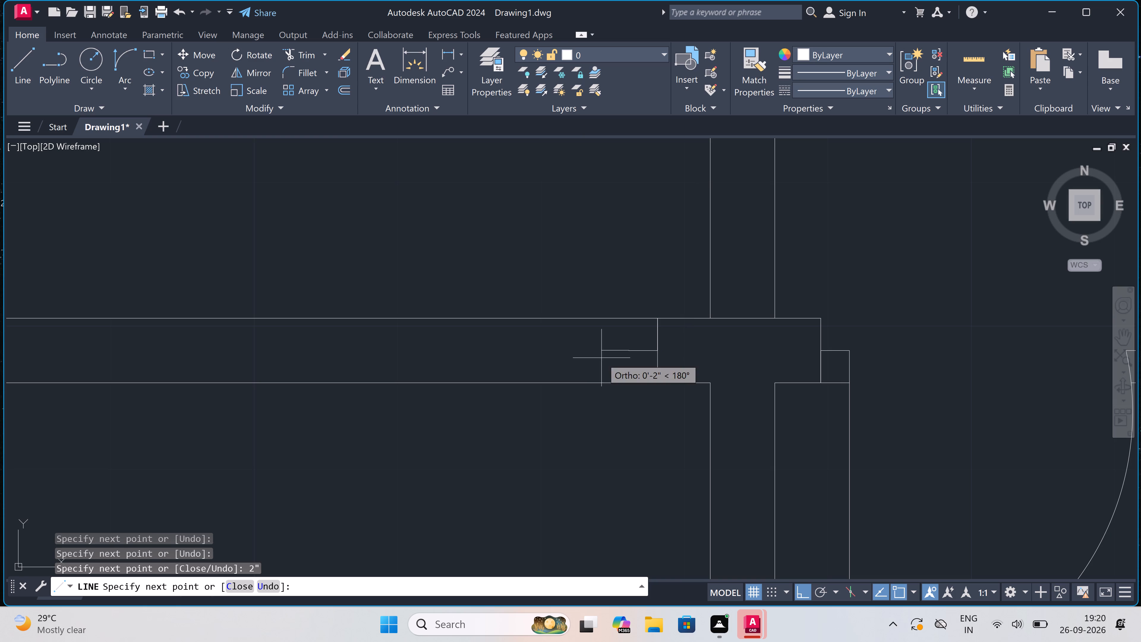
pyautogui.press('2')
pyautogui.write("'")
pyautogui.press('space')
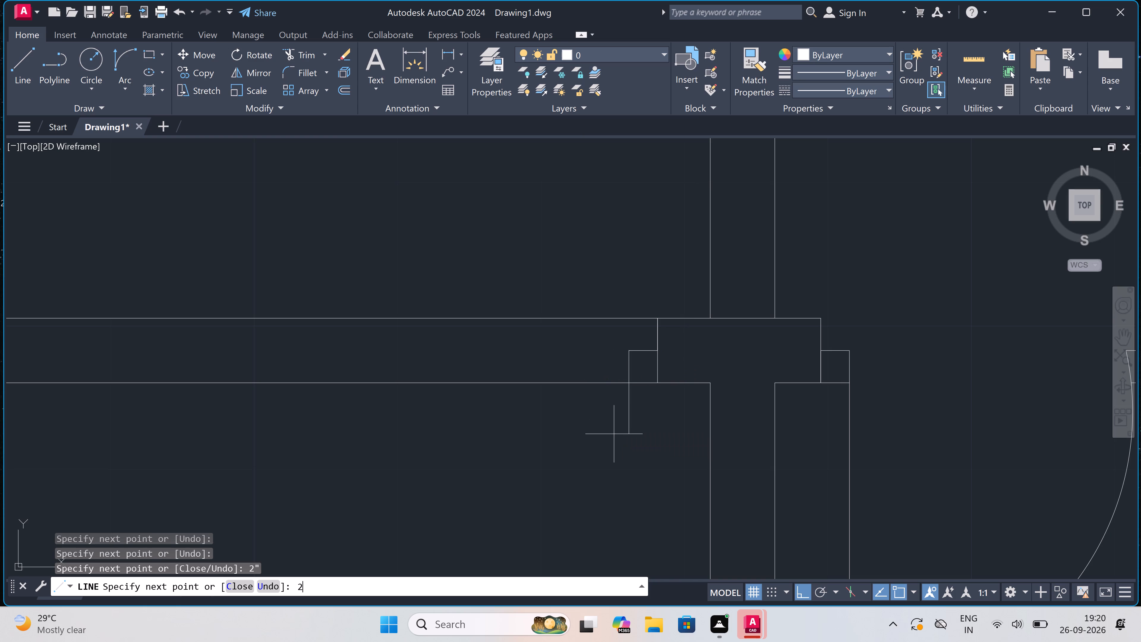
pyautogui.scroll(-3, 616, 430)
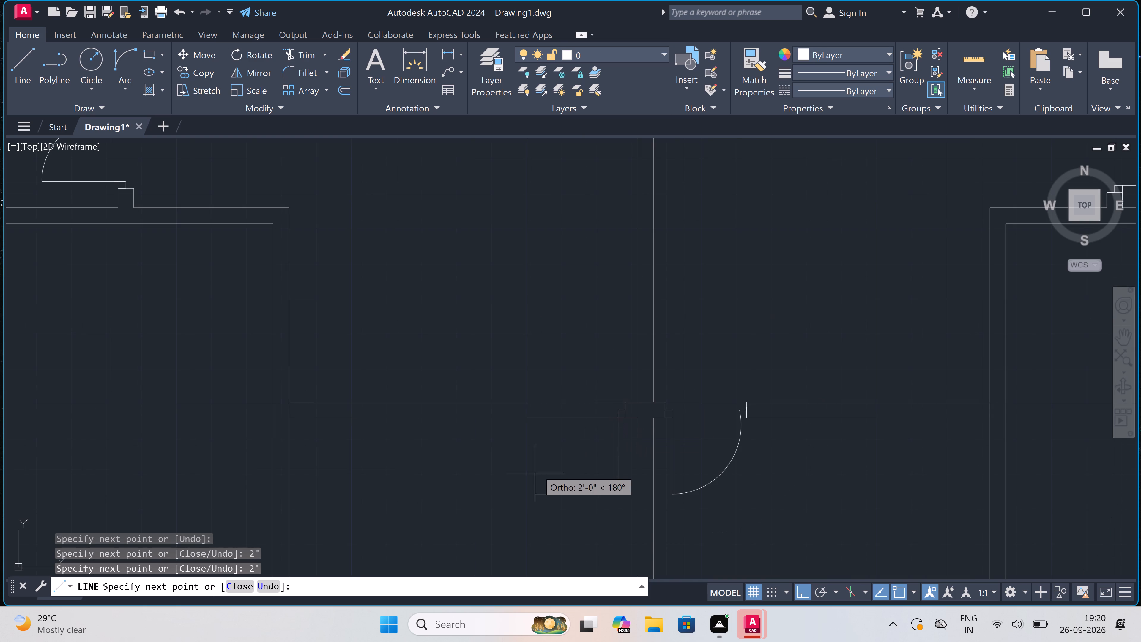
pyautogui.press('Escape')
# Draw the opposite jamb line across the cross wall west of the new door leaf, with a 2" stop toward the opening.
pyautogui.scroll(2, 558, 453)
pyautogui.press('space')
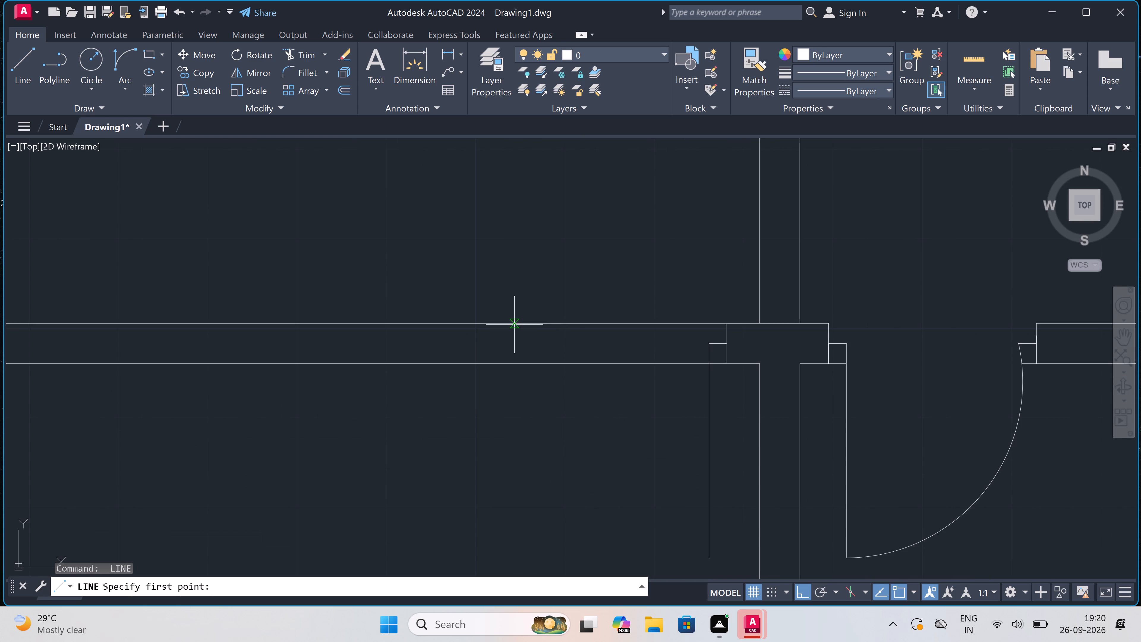
pyautogui.moveTo(510, 326); pyautogui.dragTo(511, 330)
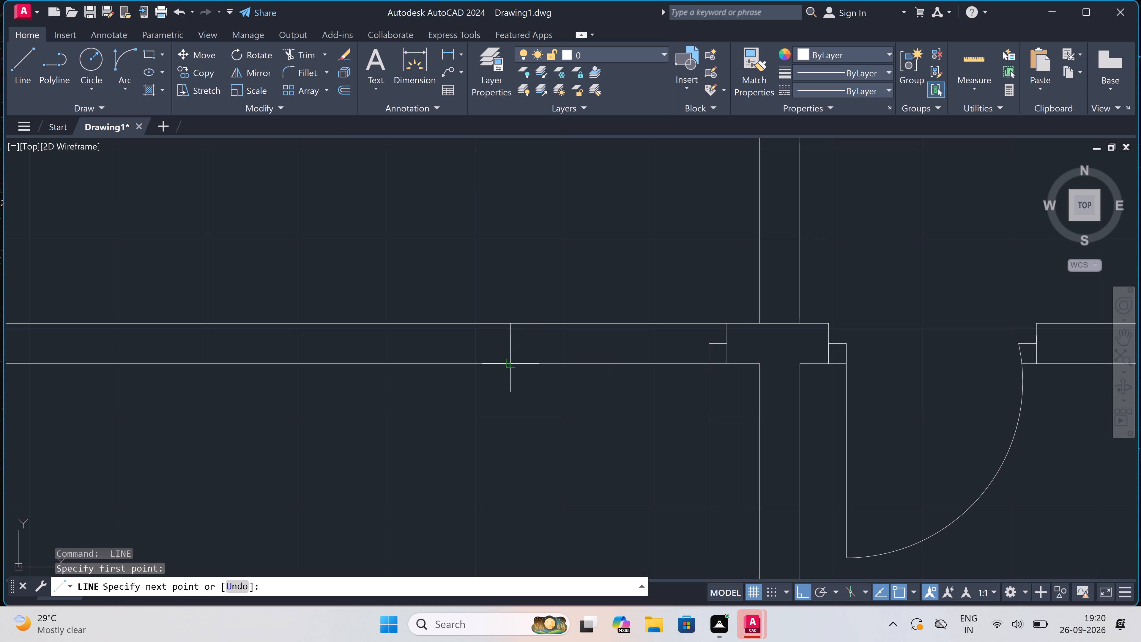
pyautogui.click(509, 365)
pyautogui.doubleClick(510, 344)
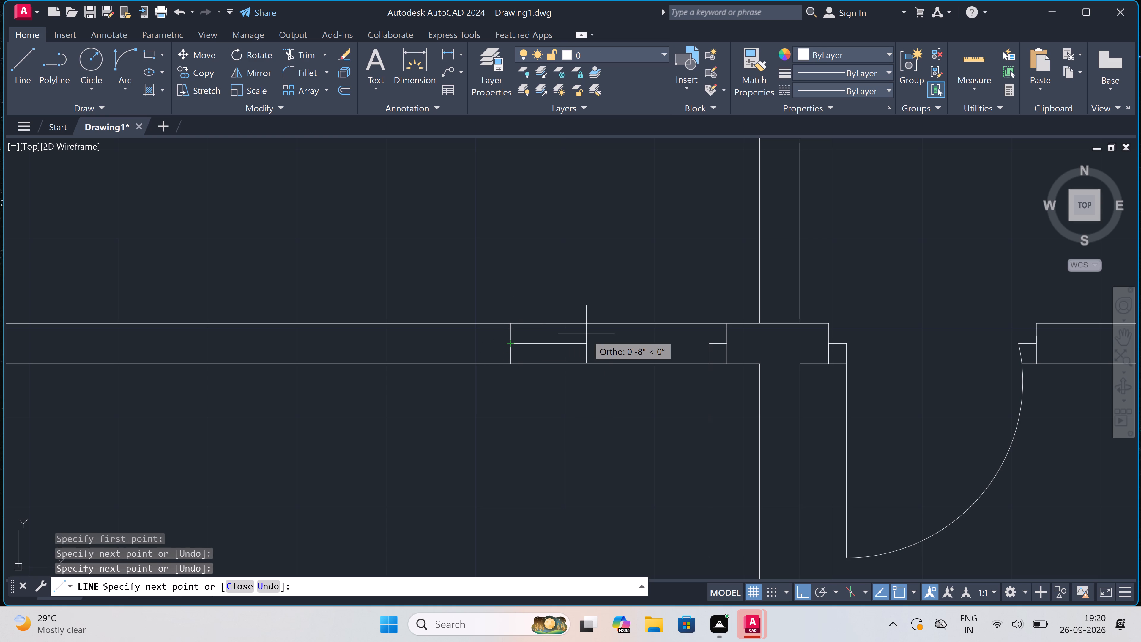
pyautogui.write('2"')
pyautogui.press('space')
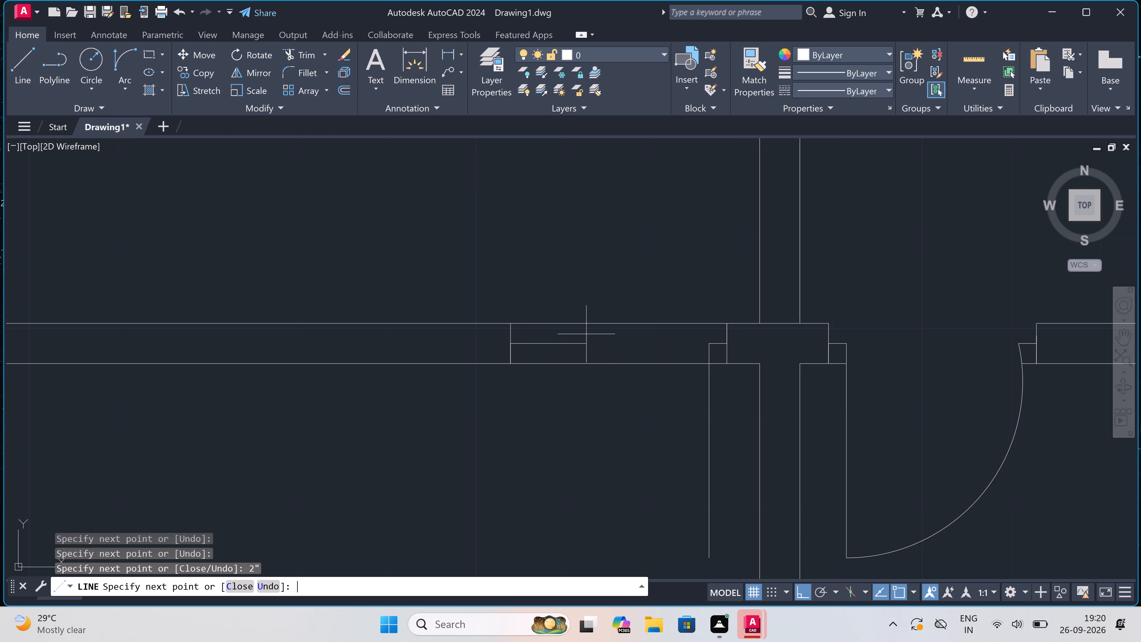
pyautogui.press('Escape')
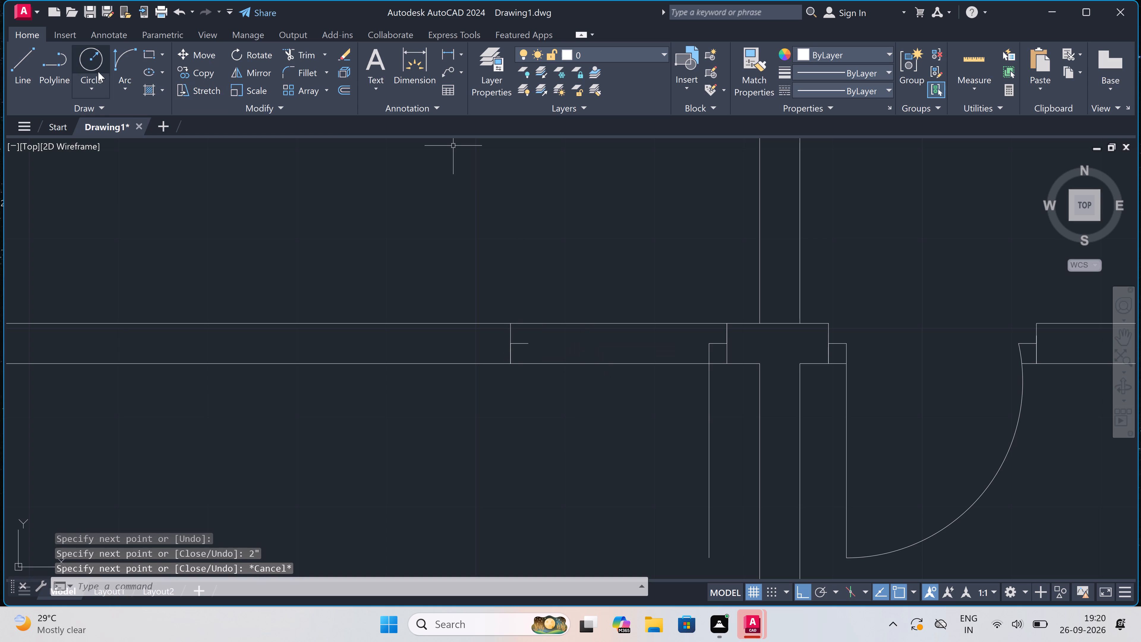
# Draw the door swing arc from the west leaf's lower end to the end of the opposite 2" stop.
pyautogui.doubleClick(123, 54)
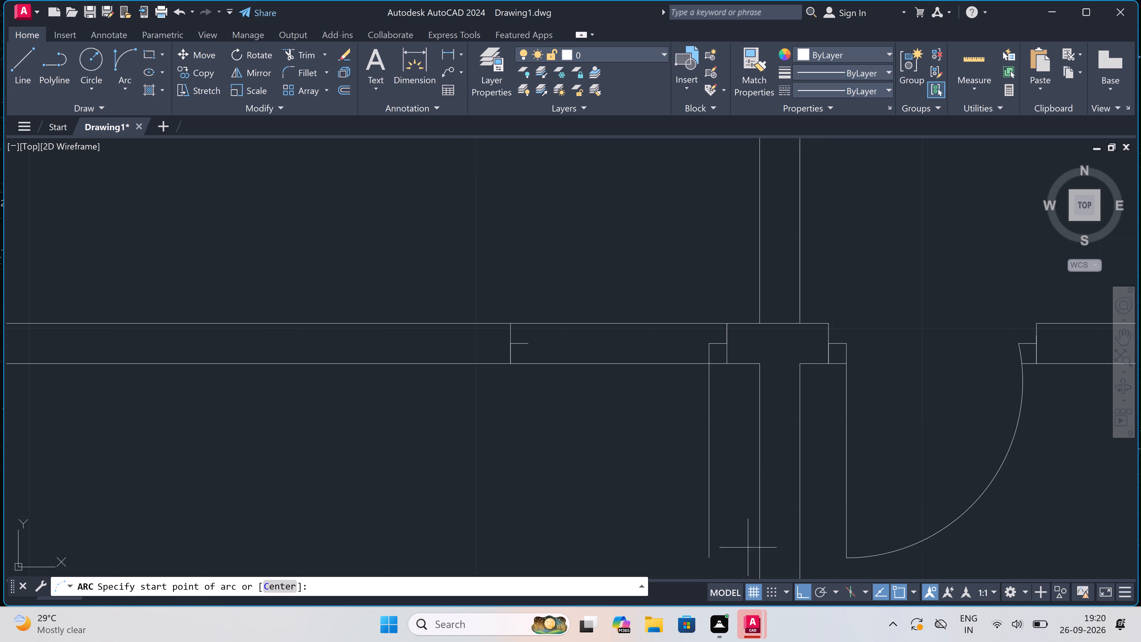
pyautogui.moveTo(709, 555); pyautogui.dragTo(705, 548)
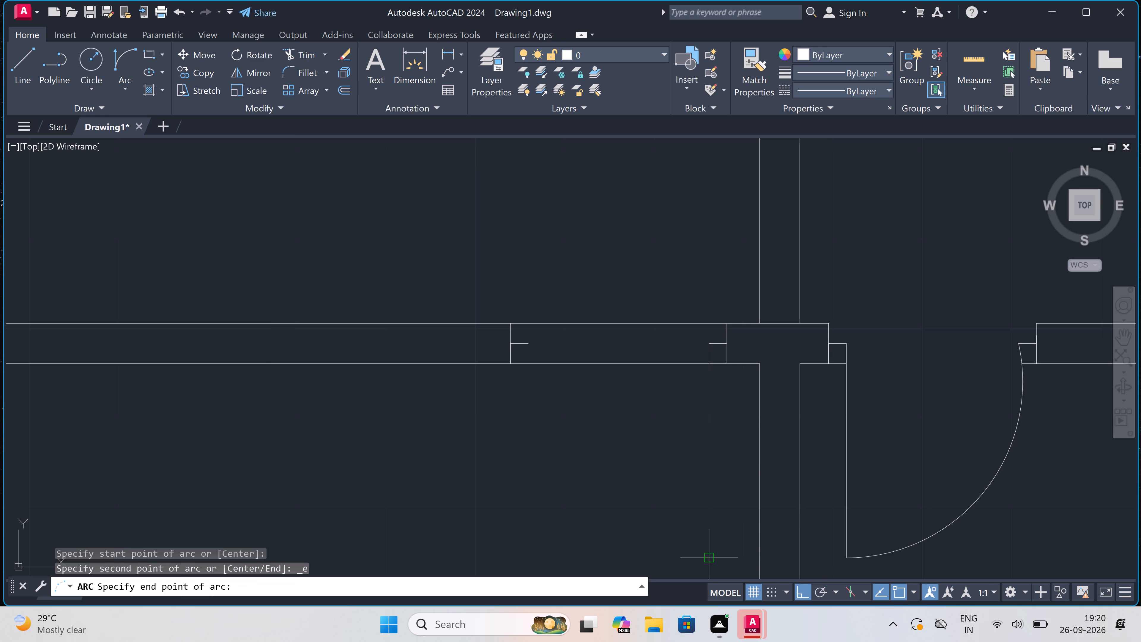
pyautogui.doubleClick(526, 344)
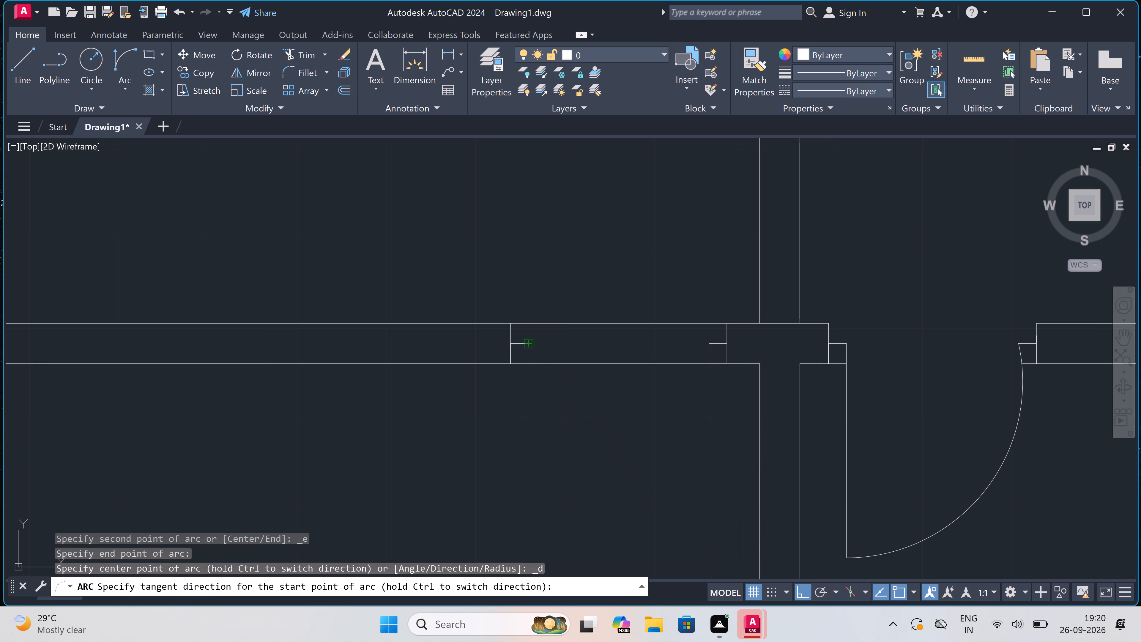
pyautogui.doubleClick(475, 398)
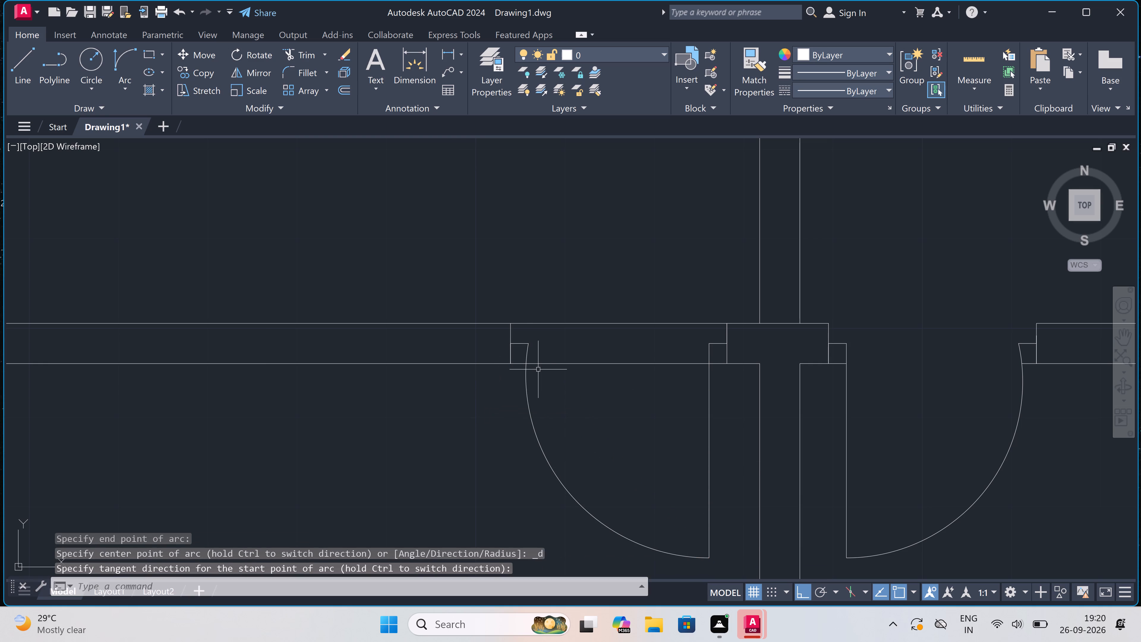
# Trim both cross wall lines between the two jambs to open the doorway west of the central wall.
pyautogui.write('tr')
pyautogui.press('space')
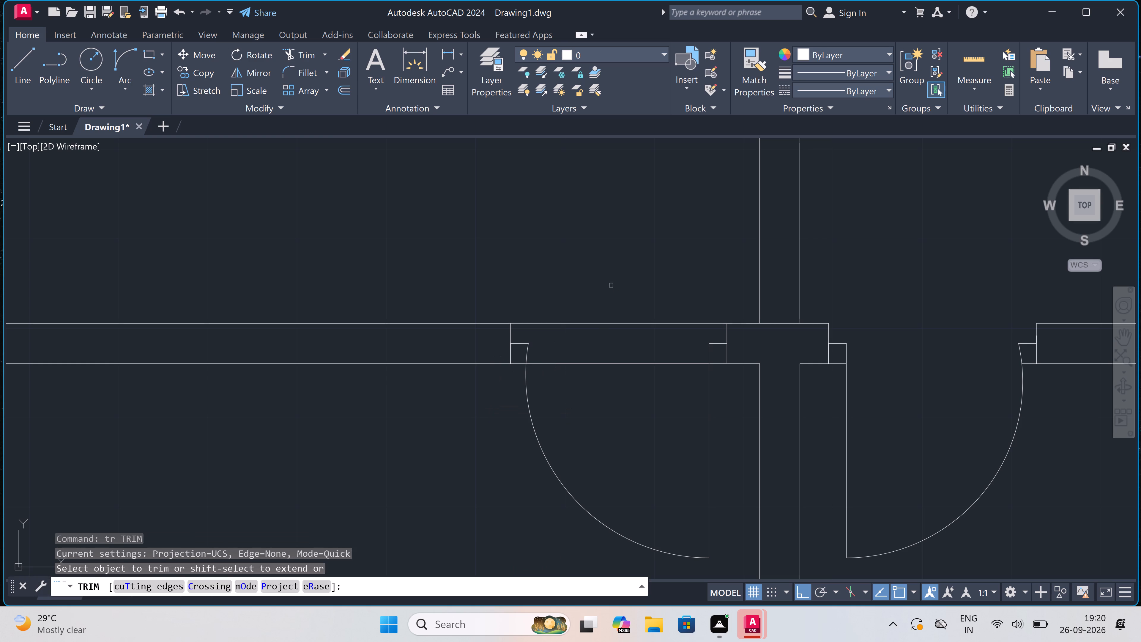
pyautogui.moveTo(611, 285); pyautogui.dragTo(611, 288)
pyautogui.click(611, 291)
pyautogui.doubleClick(617, 413)
pyautogui.doubleClick(621, 314)
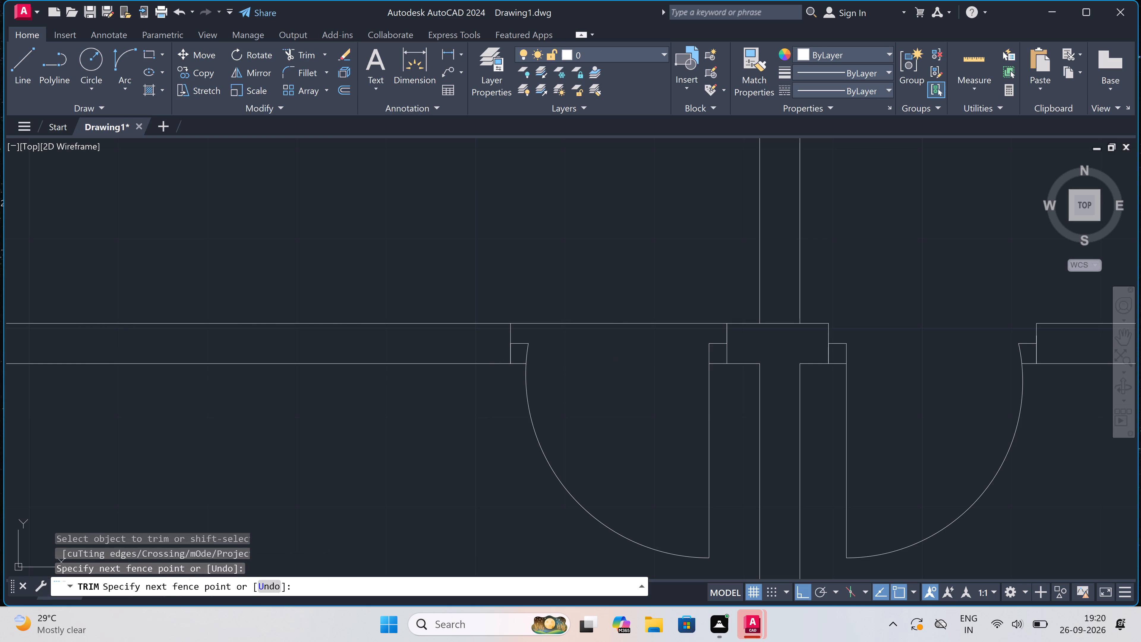
pyautogui.moveTo(633, 352); pyautogui.dragTo(635, 357)
pyautogui.click(635, 357)
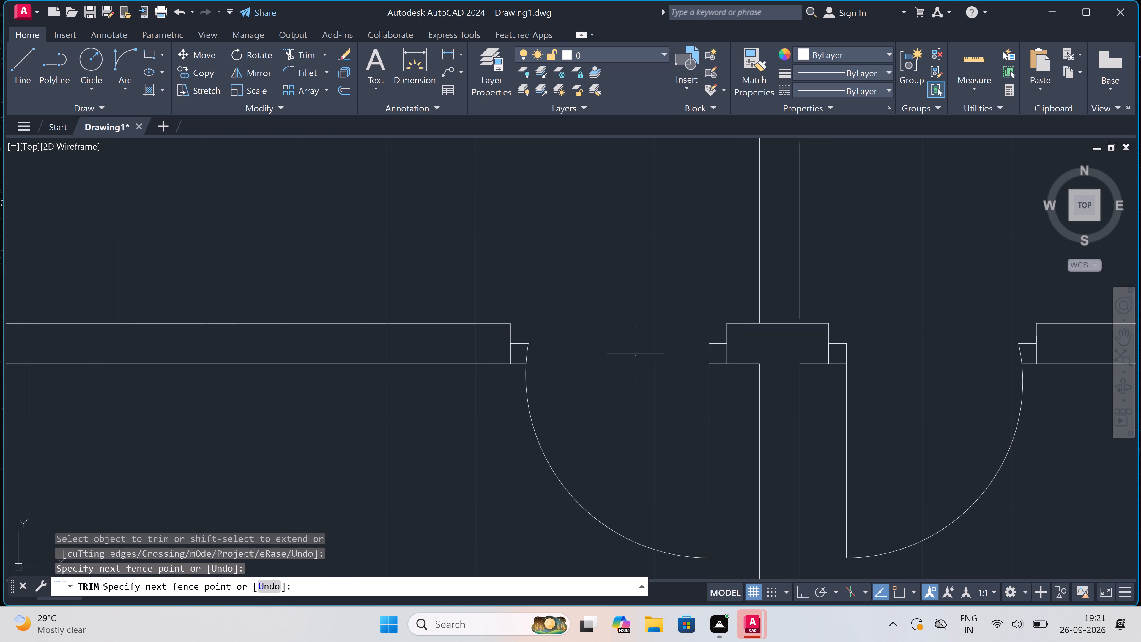
pyautogui.scroll(-1, 636, 354)
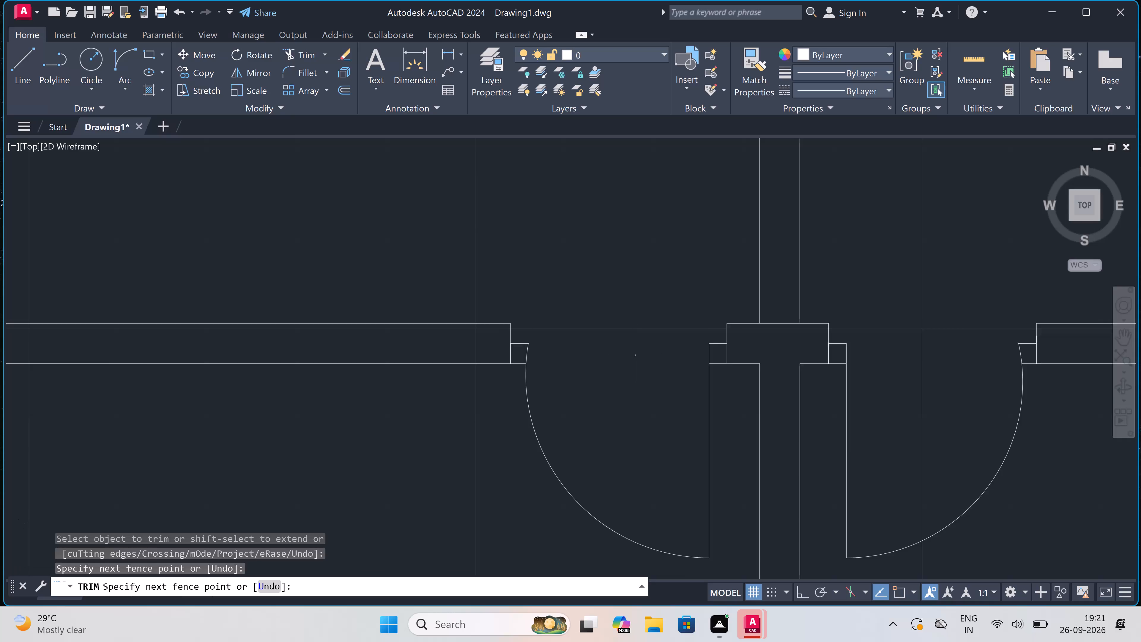
pyautogui.scroll(-4, 636, 354)
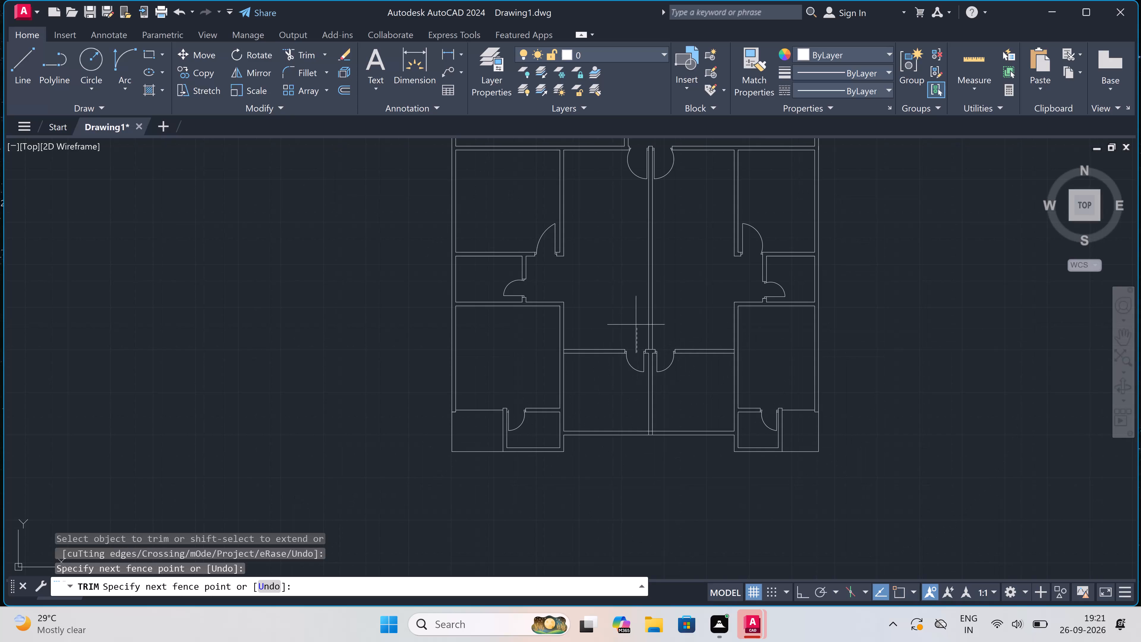
pyautogui.click(635, 317)
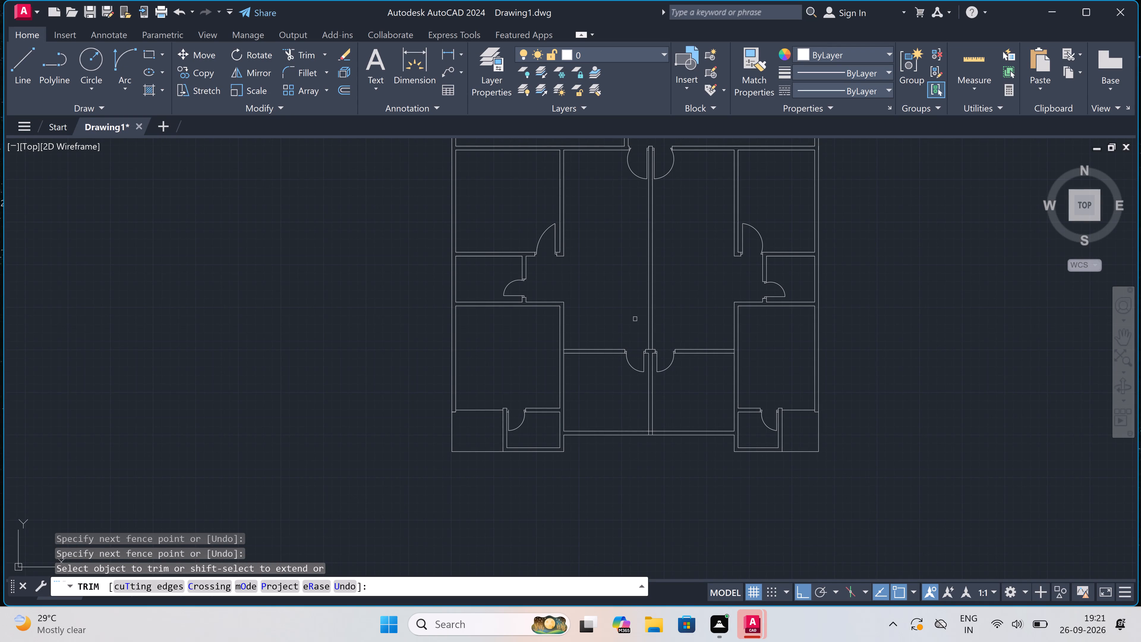
pyautogui.press('Escape')
# Draw an L-shaped counter line in the room southwest of the junction, running south from the cross wall and east to the central wall.
pyautogui.press('l')
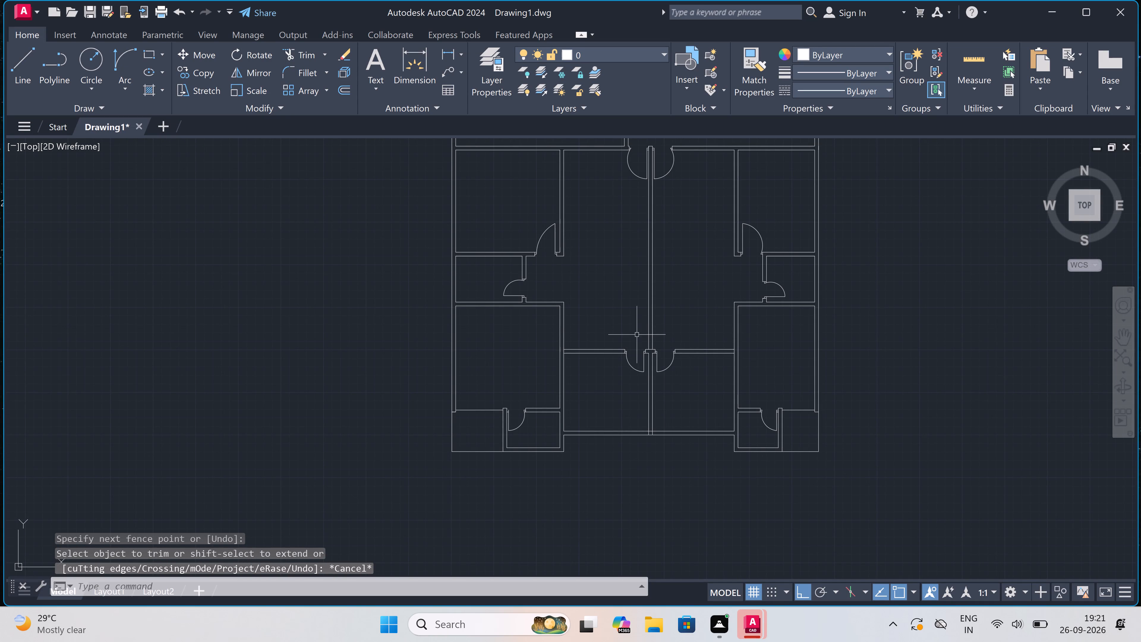
pyautogui.press('space')
pyautogui.scroll(1, 618, 375)
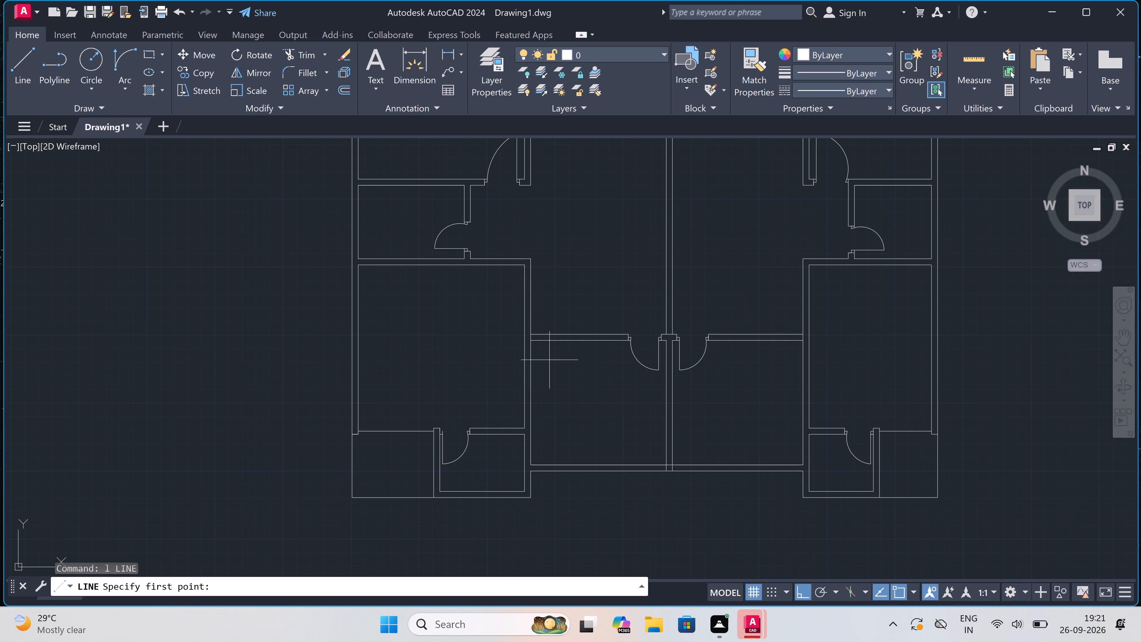
pyautogui.scroll(1, 549, 349)
pyautogui.moveTo(557, 337); pyautogui.dragTo(557, 351)
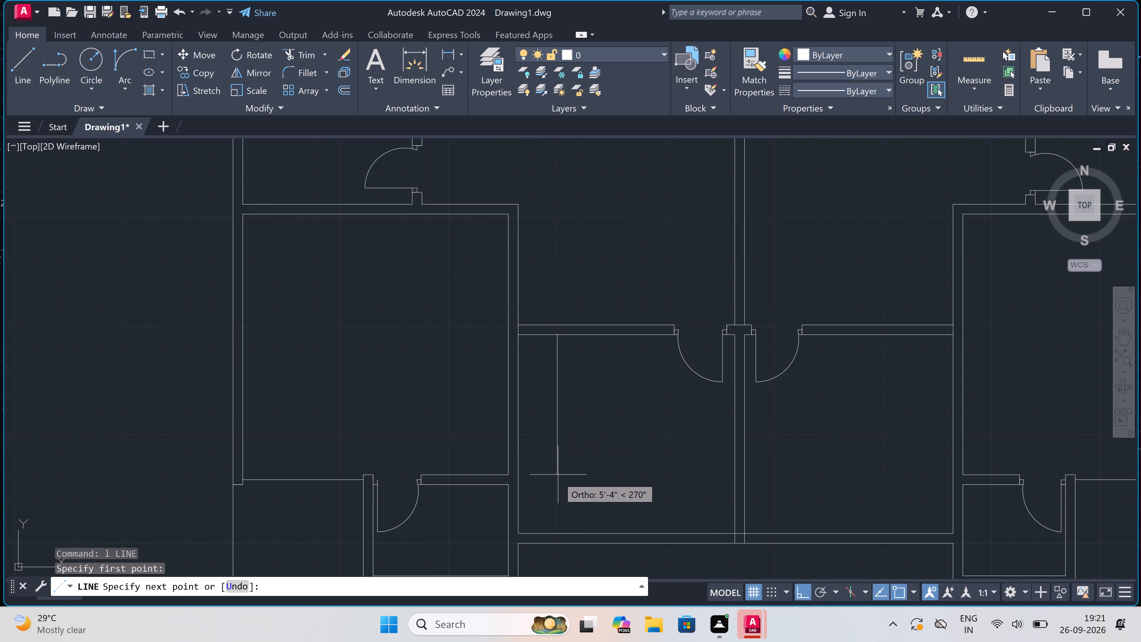
pyautogui.click(558, 491)
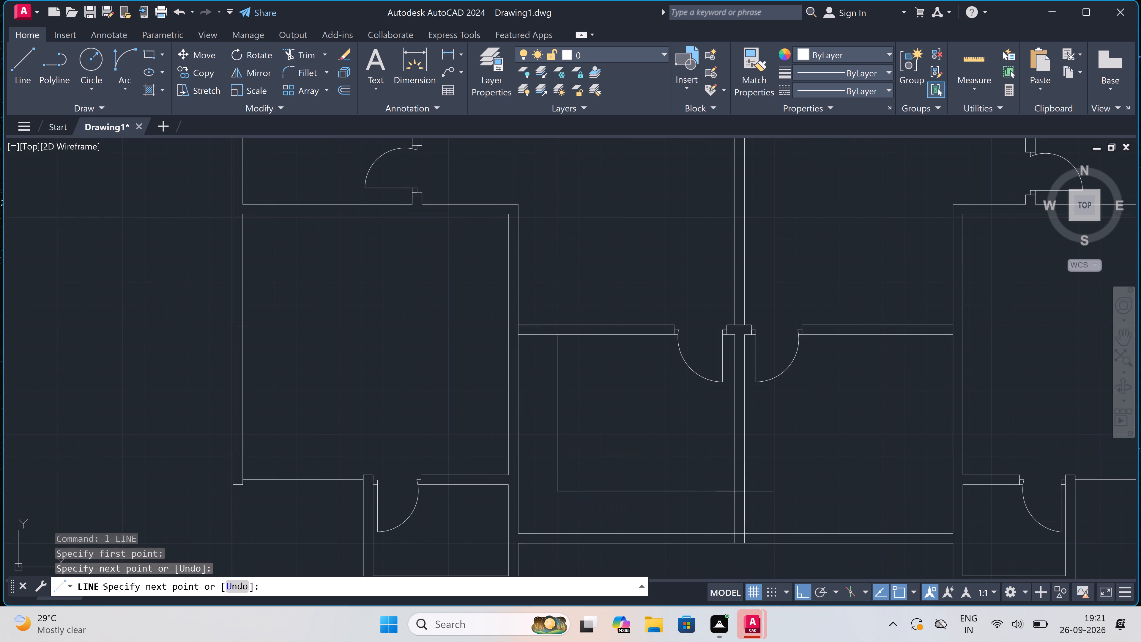
pyautogui.doubleClick(731, 490)
pyautogui.press('Escape')
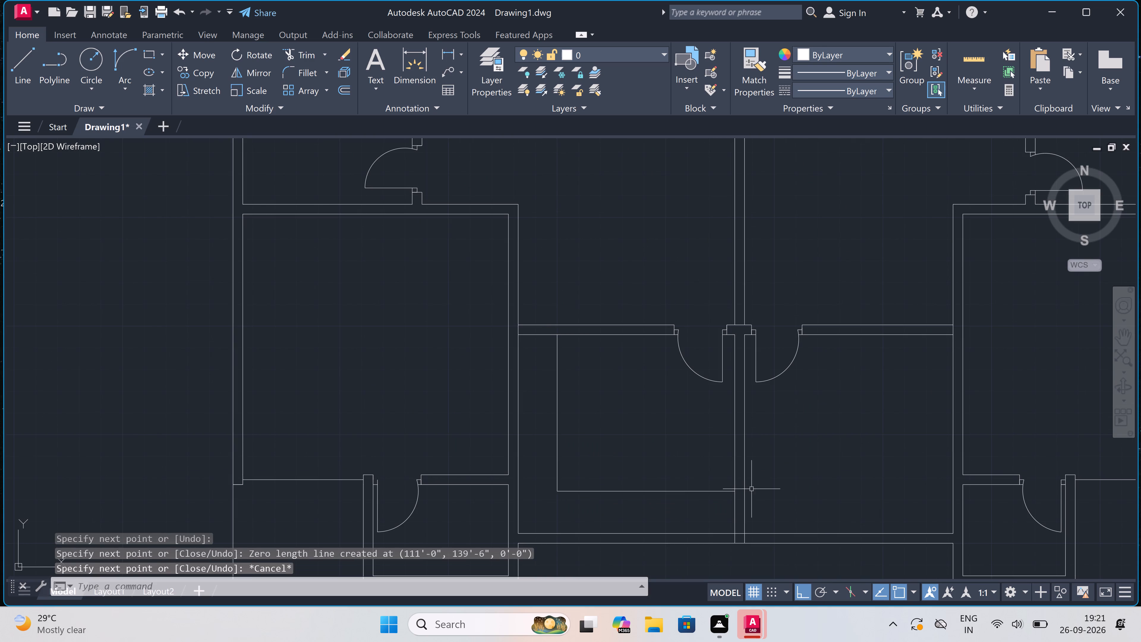
# Draw a matching L-shaped counter line in the southeast room, running east from the central wall and north to the cross wall.
pyautogui.press('space')
pyautogui.click(748, 489)
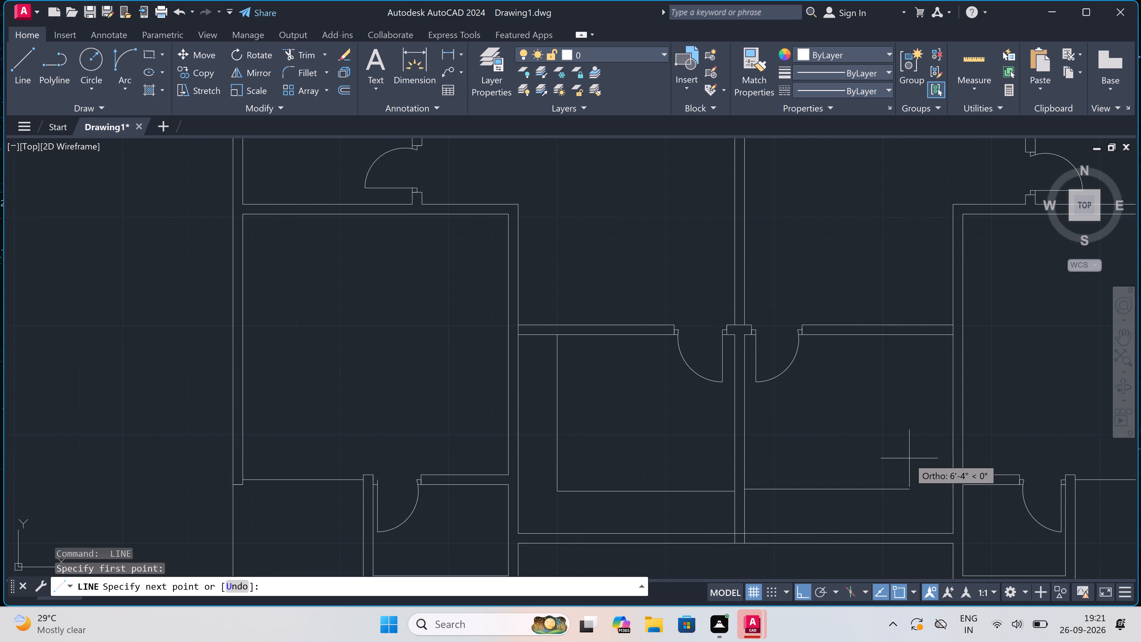
pyautogui.click(915, 487)
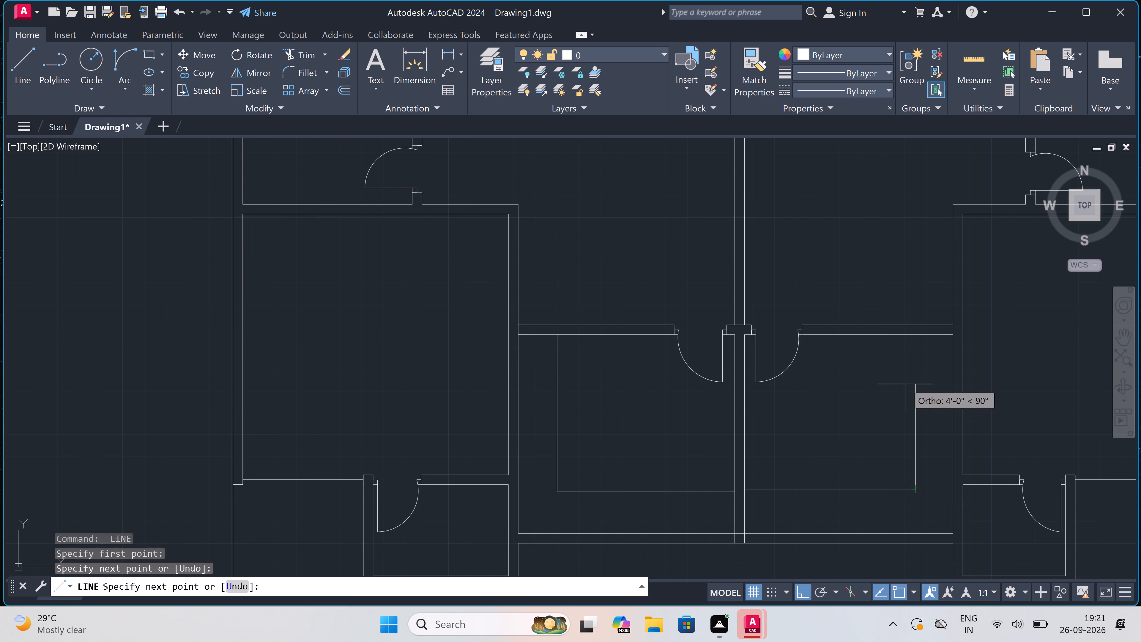
pyautogui.click(910, 335)
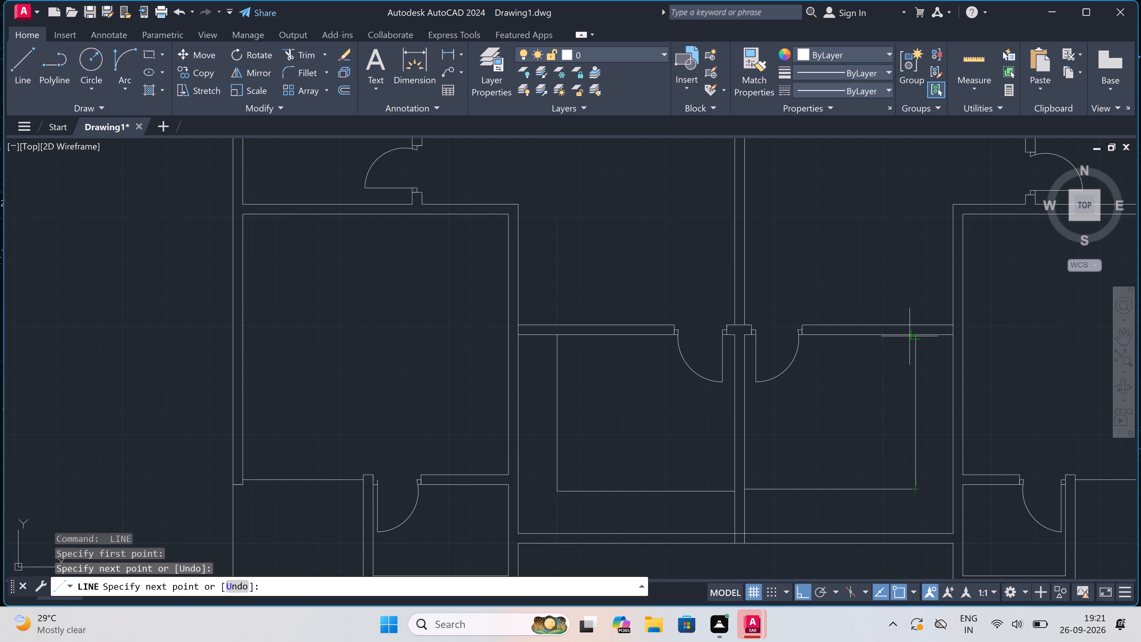
pyautogui.press('Escape')
# Minimize the AutoCAD window.
pyautogui.scroll(-3, 610, 413)
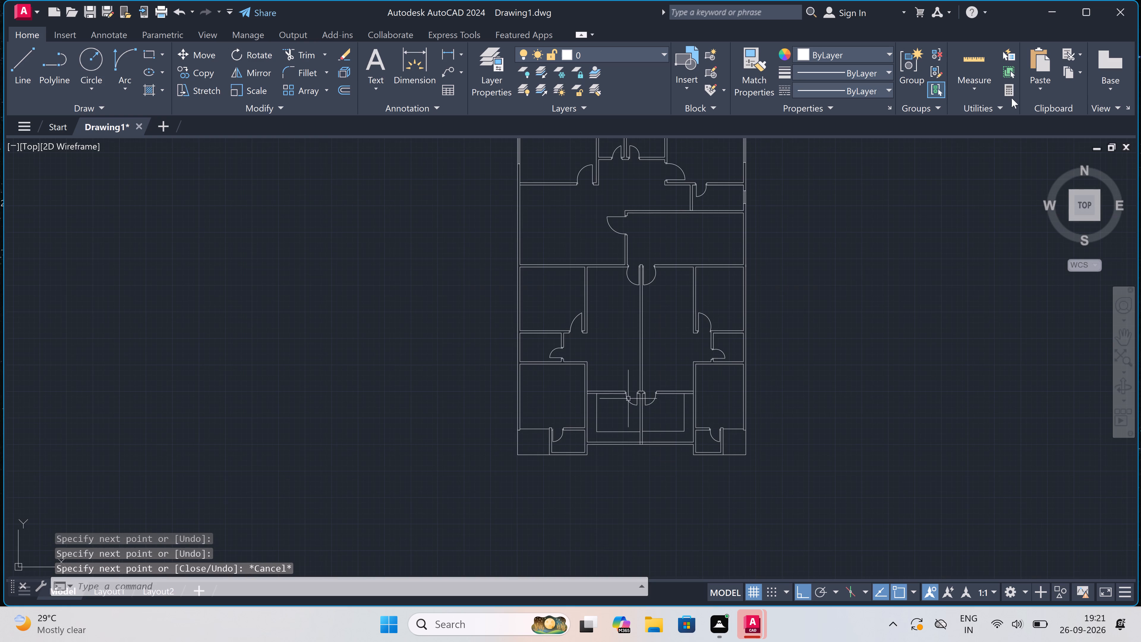
pyautogui.click(1045, 7)
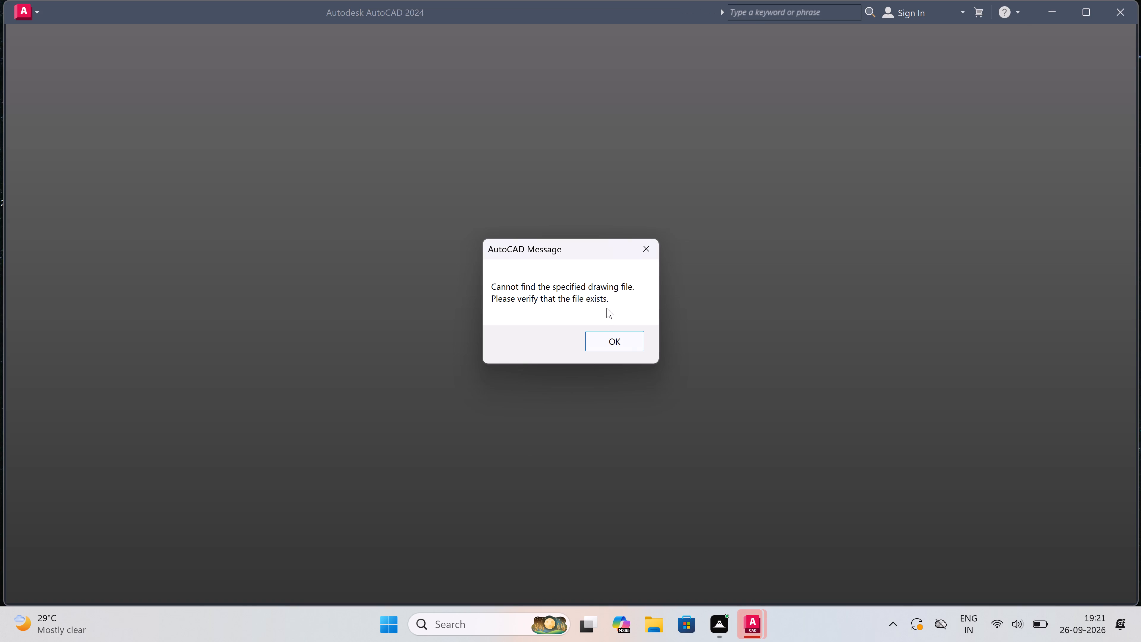
# Dismiss the message about the missing drawing file.
pyautogui.click(643, 247)
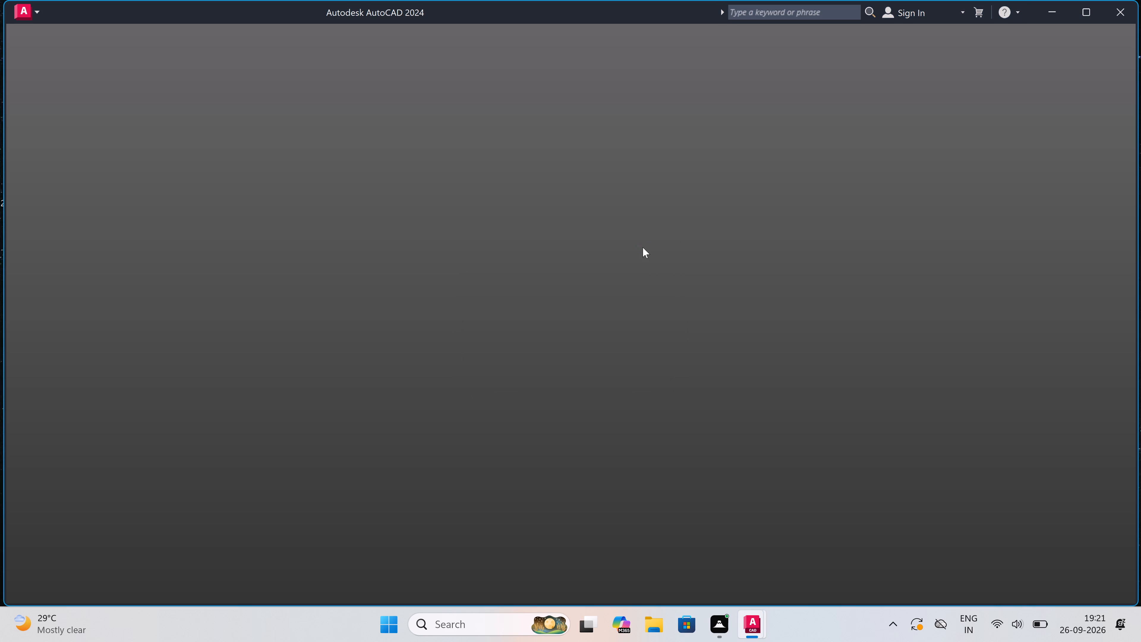
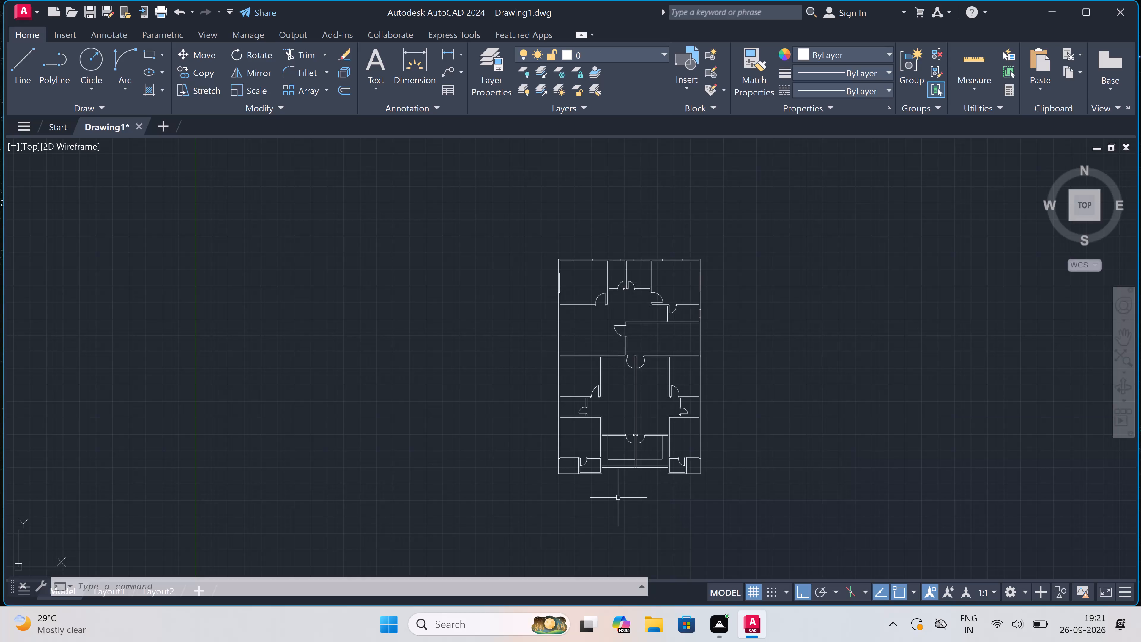
# Draw a 3' window in the bottom exterior wall of the left central room, with a centre line between two jamb lines.
pyautogui.scroll(3, 624, 559)
pyautogui.scroll(-4, 619, 366)
pyautogui.scroll(2, 619, 304)
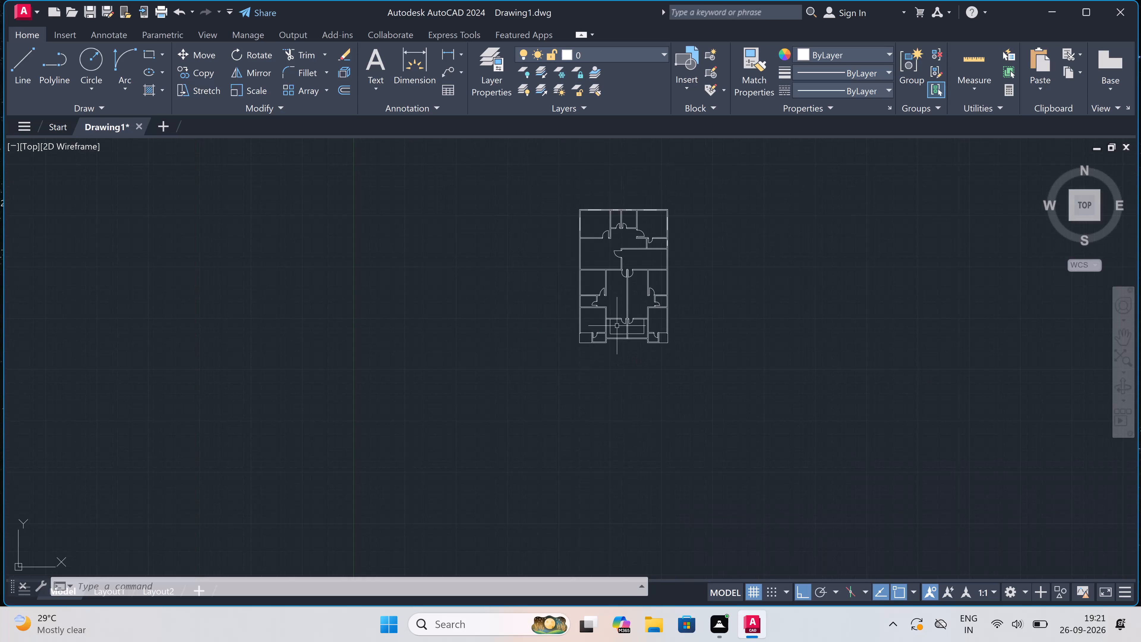
pyautogui.scroll(1, 619, 303)
pyautogui.scroll(2, 572, 487)
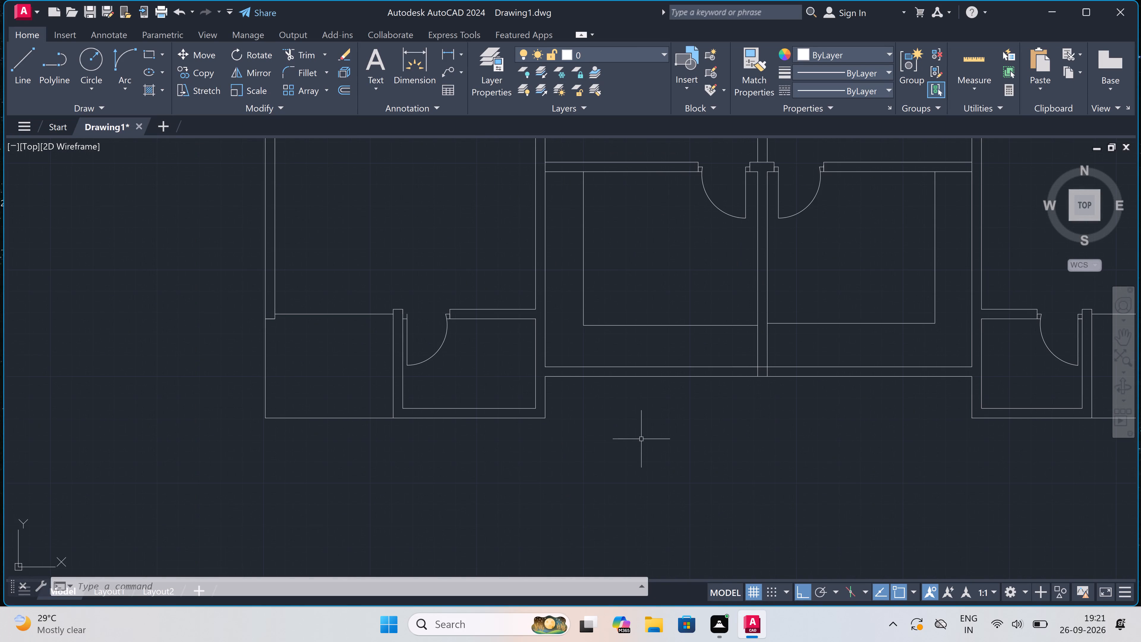
pyautogui.press('l')
pyautogui.press('space')
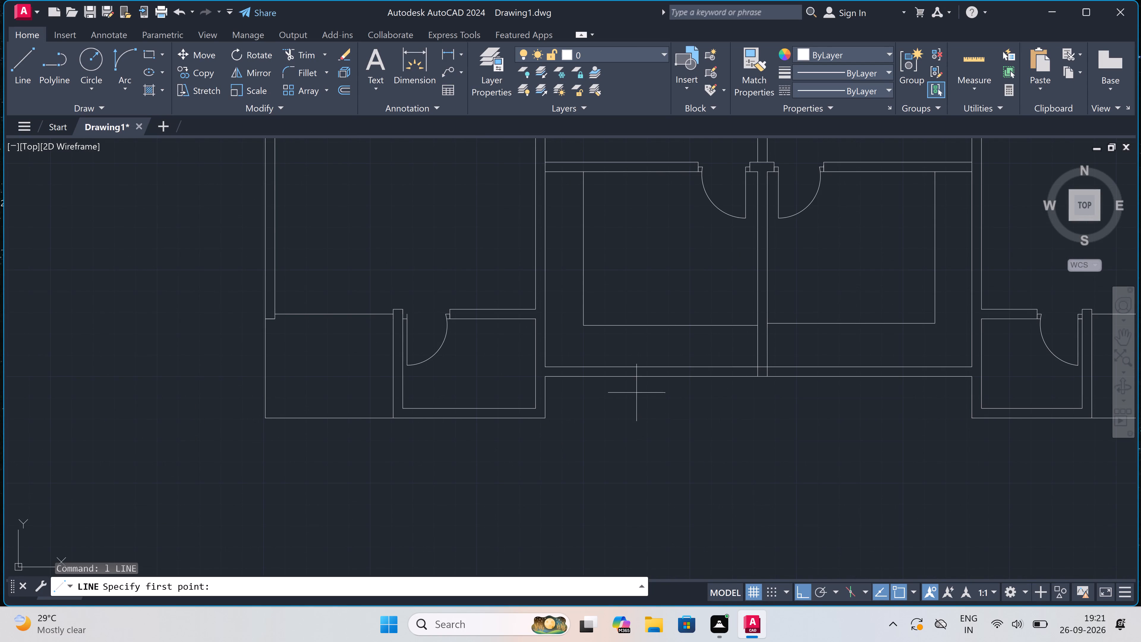
pyautogui.scroll(1, 619, 380)
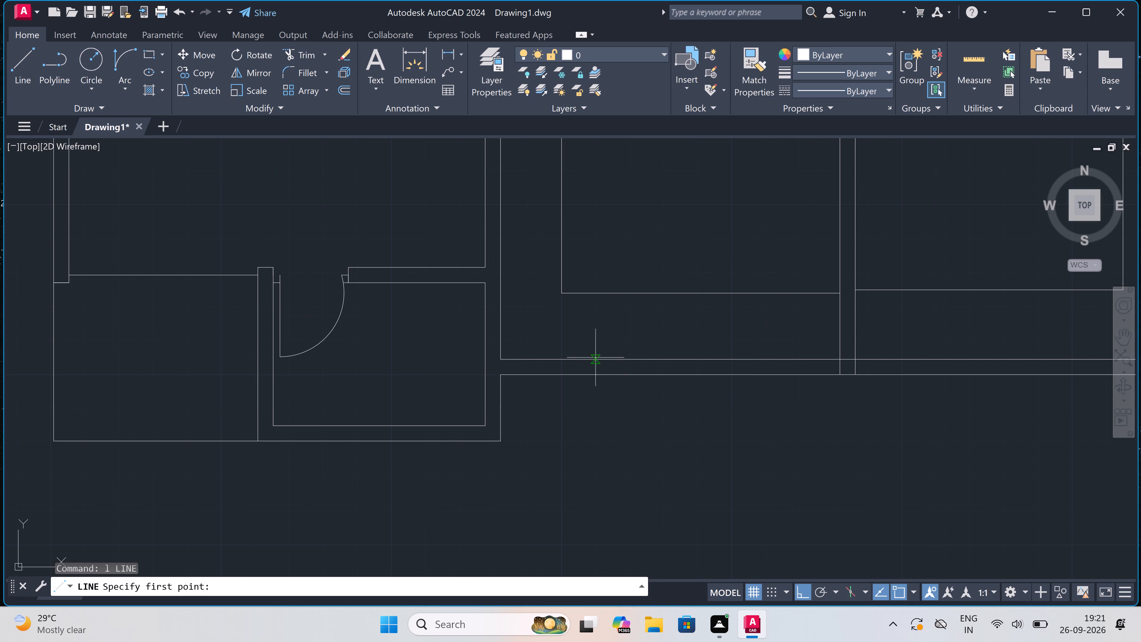
pyautogui.click(595, 358)
pyautogui.click(595, 374)
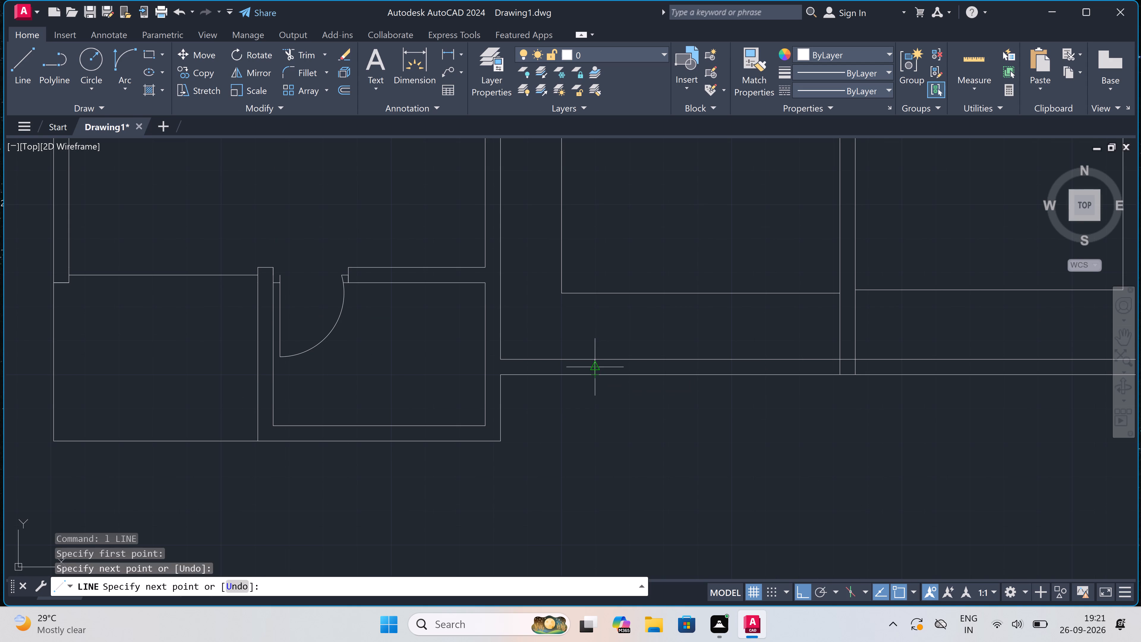
pyautogui.moveTo(595, 364); pyautogui.dragTo(598, 364)
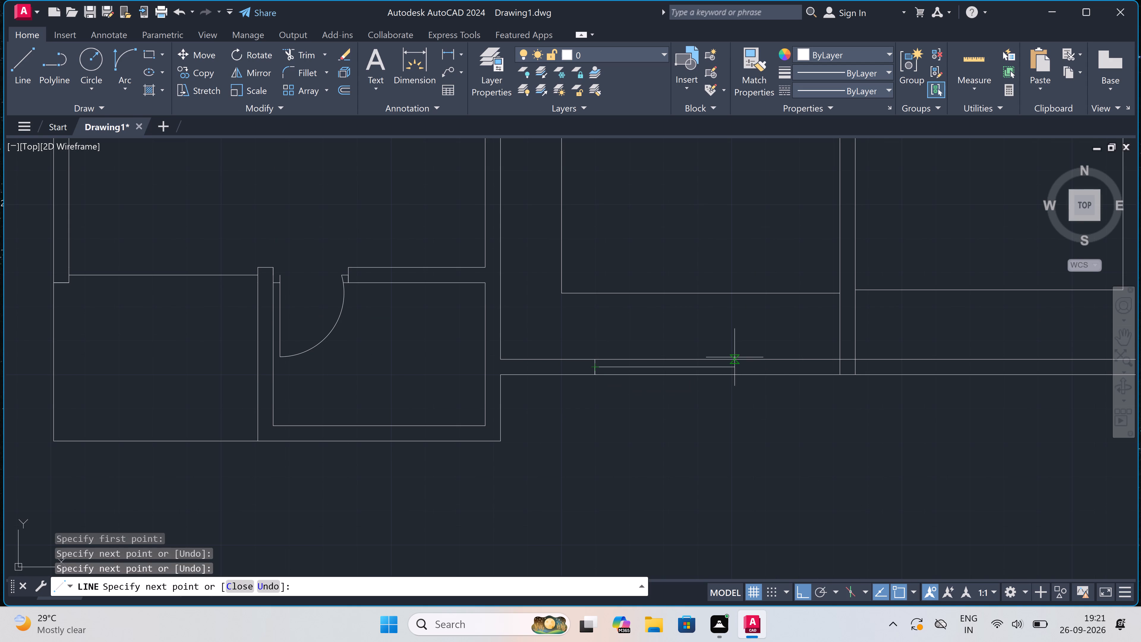
pyautogui.write("3'")
pyautogui.press('space')
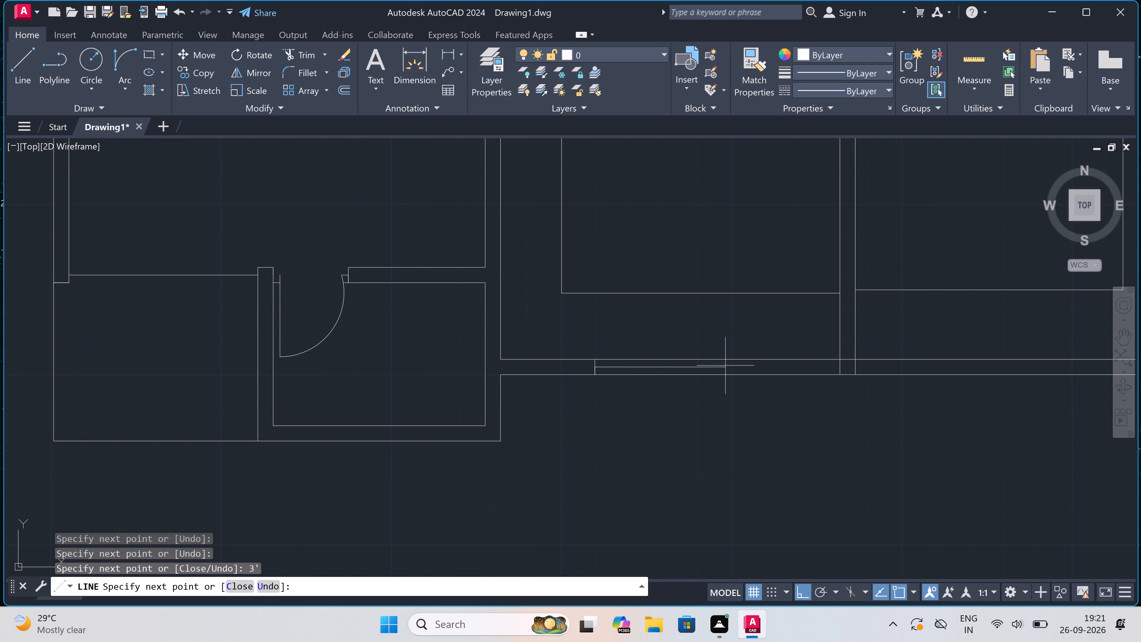
pyautogui.scroll(2, 699, 354)
pyautogui.click(746, 367)
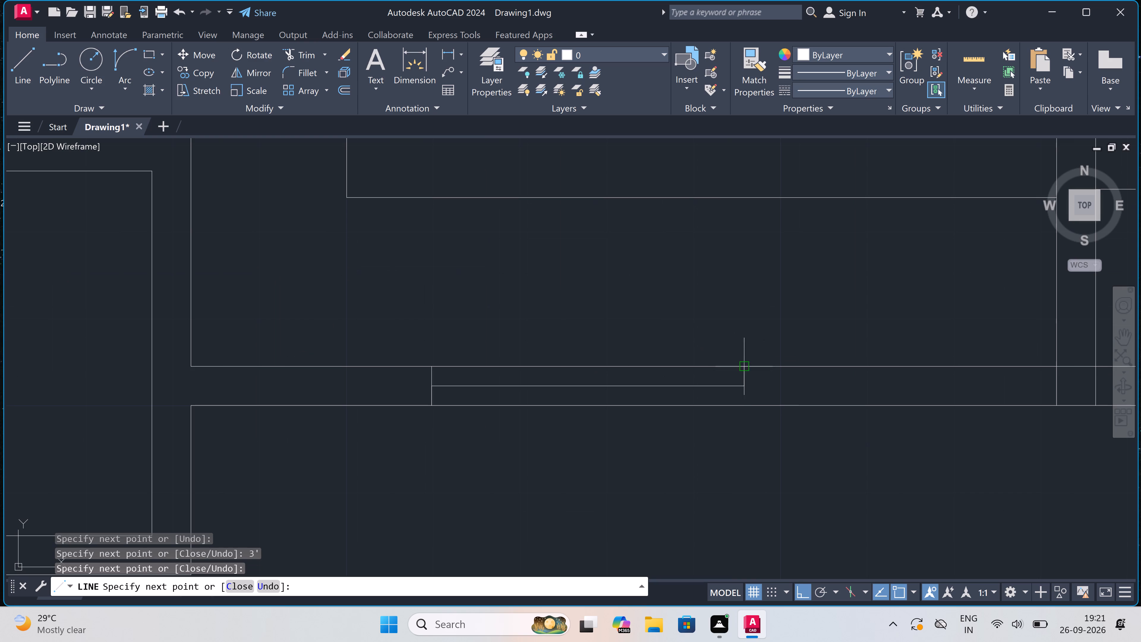
pyautogui.doubleClick(746, 404)
pyautogui.press('Escape')
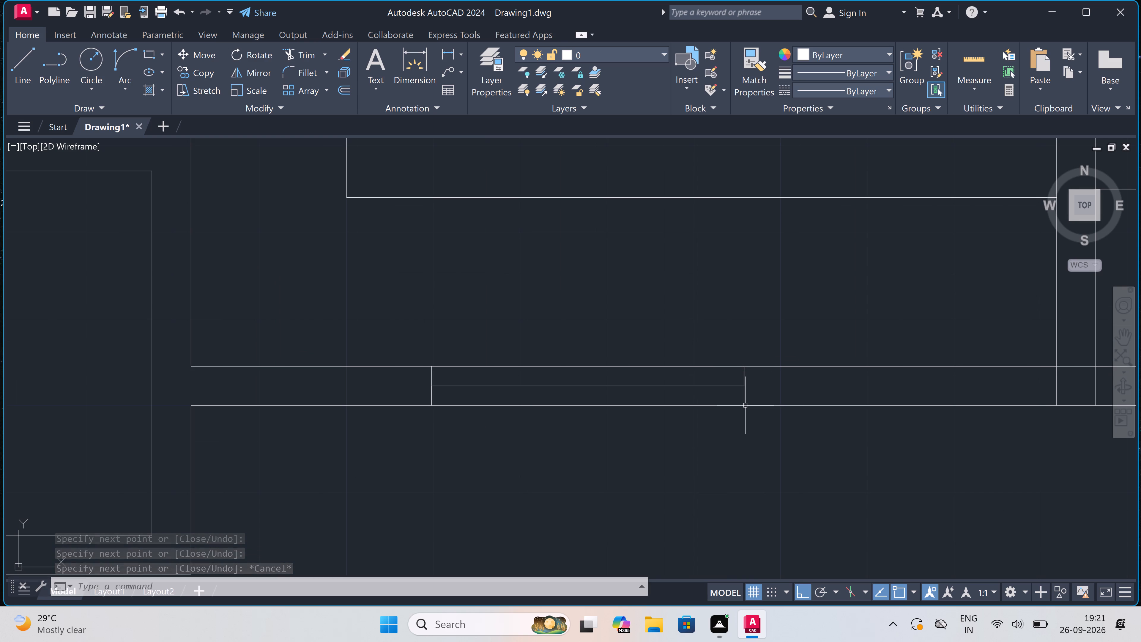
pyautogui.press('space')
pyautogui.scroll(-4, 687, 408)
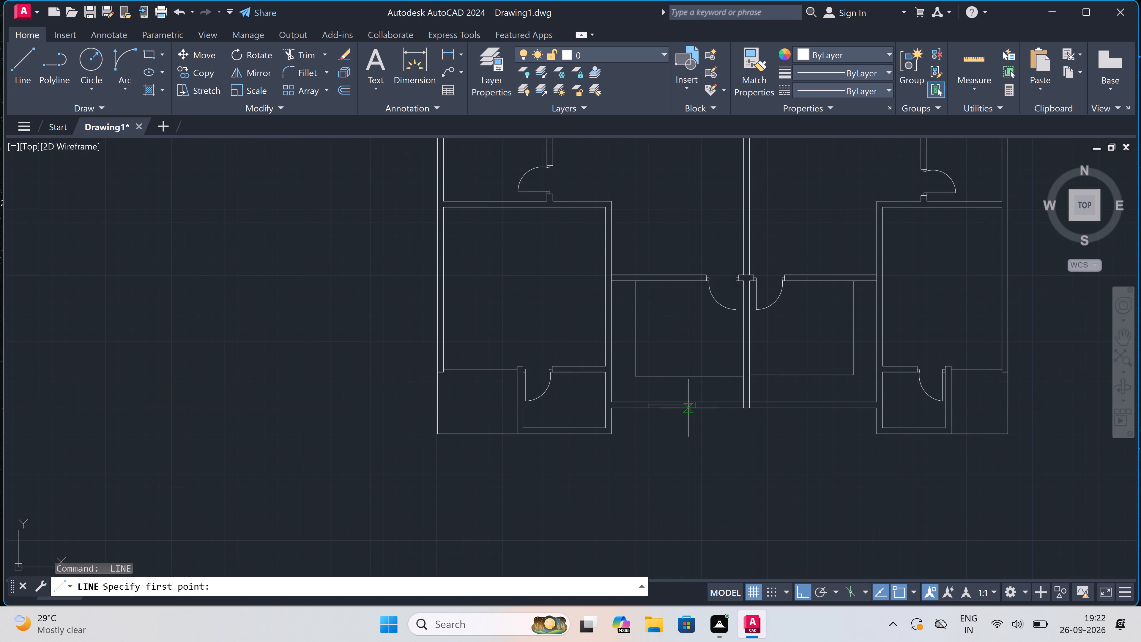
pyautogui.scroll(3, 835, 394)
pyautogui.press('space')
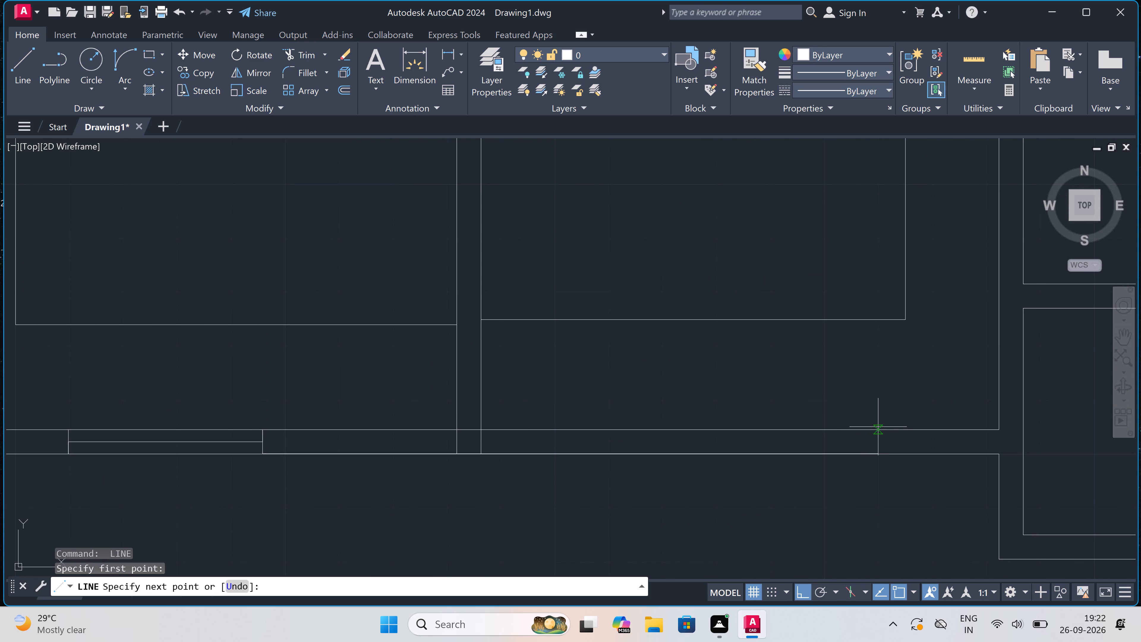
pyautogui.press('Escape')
# Draw a matching 3' window in the bottom exterior wall of the right central room, with jamb lines and a centre line.
pyautogui.press('space')
pyautogui.moveTo(880, 429); pyautogui.dragTo(880, 439)
pyautogui.click(880, 449)
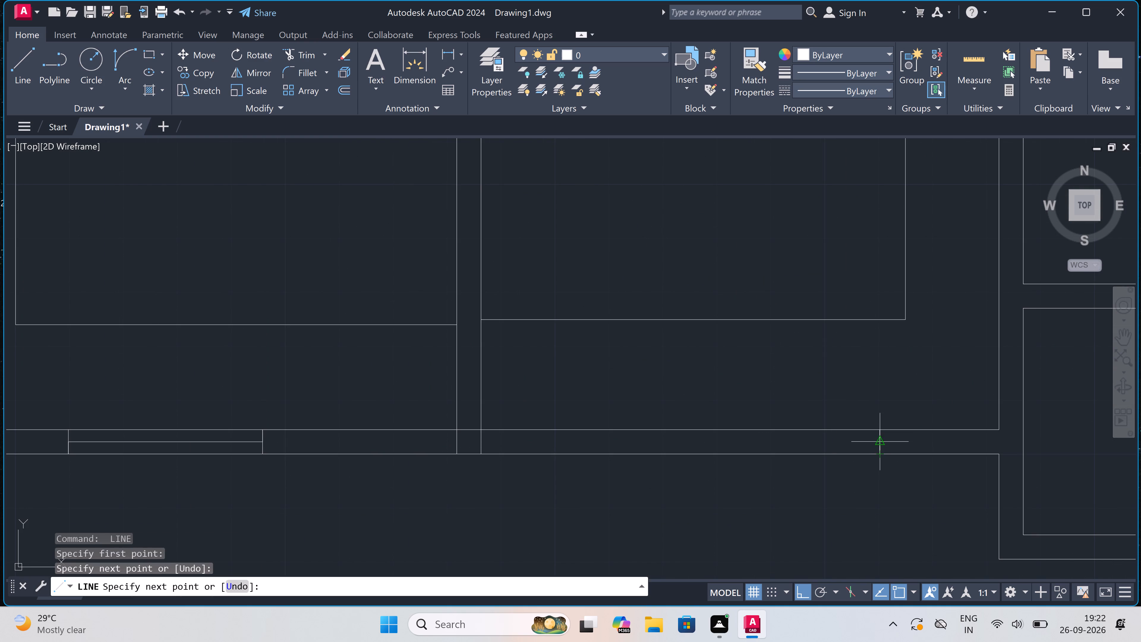
pyautogui.click(880, 444)
pyautogui.write("3'")
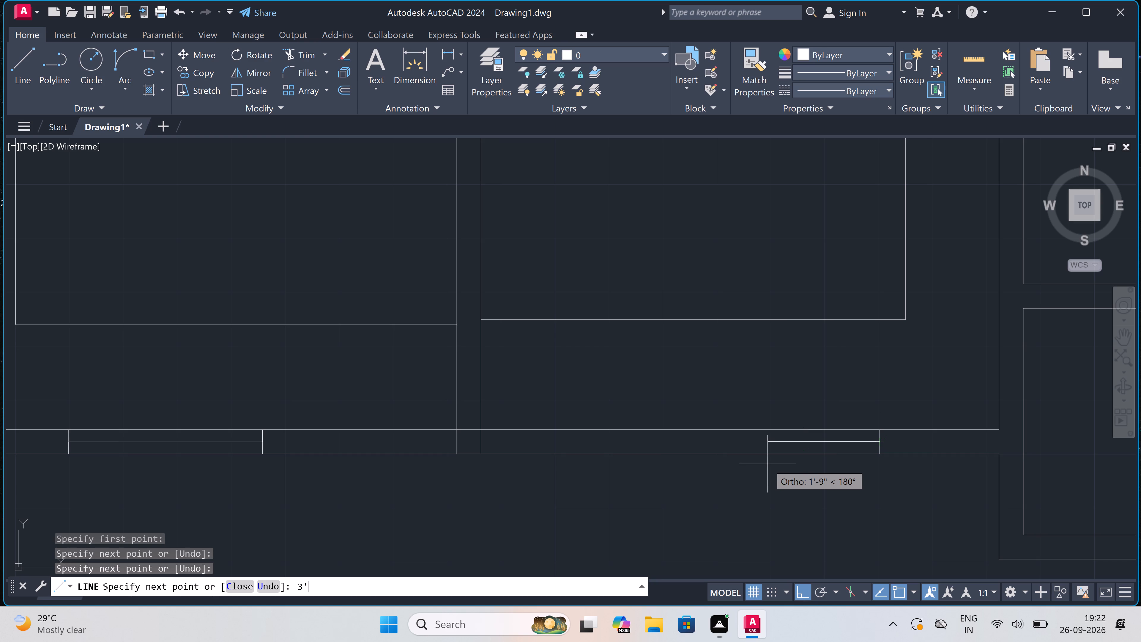
pyautogui.press('space')
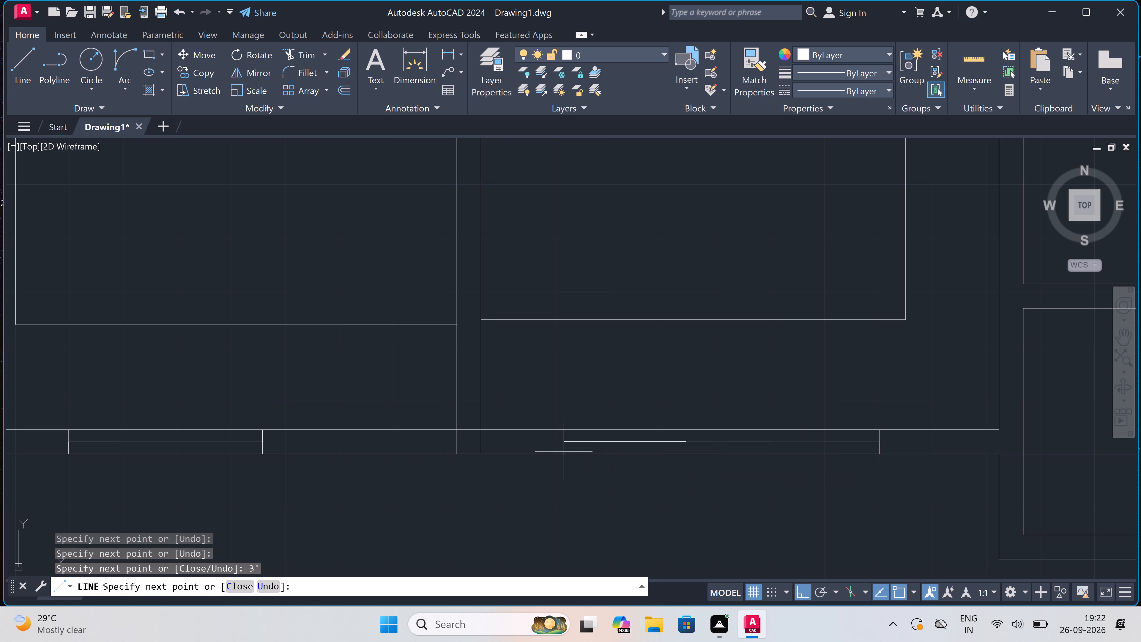
pyautogui.click(685, 425)
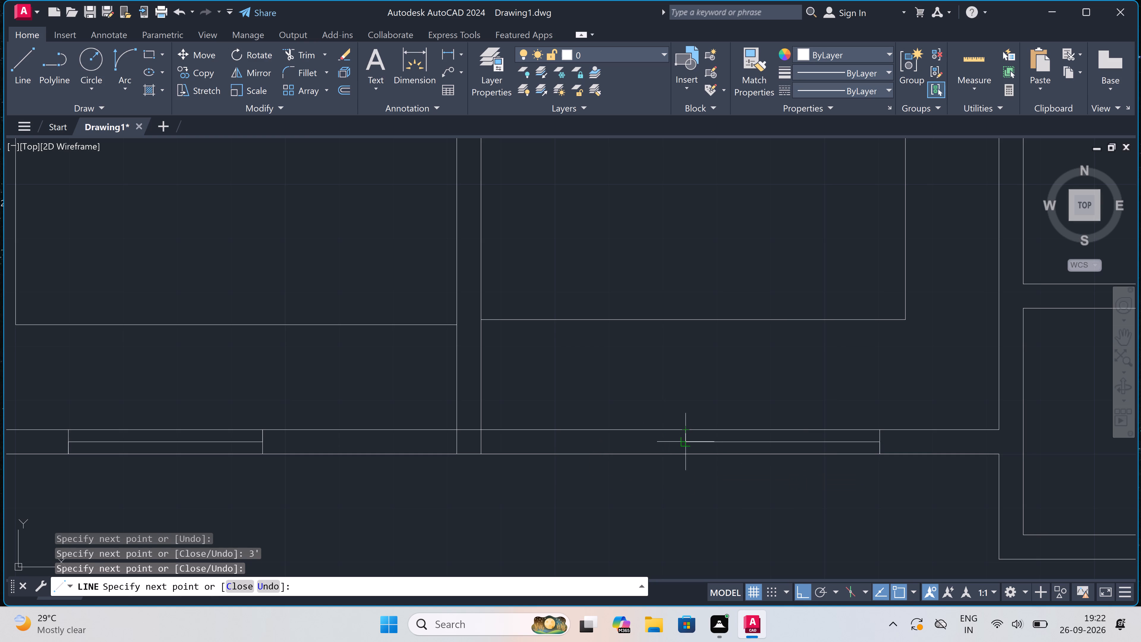
pyautogui.click(685, 452)
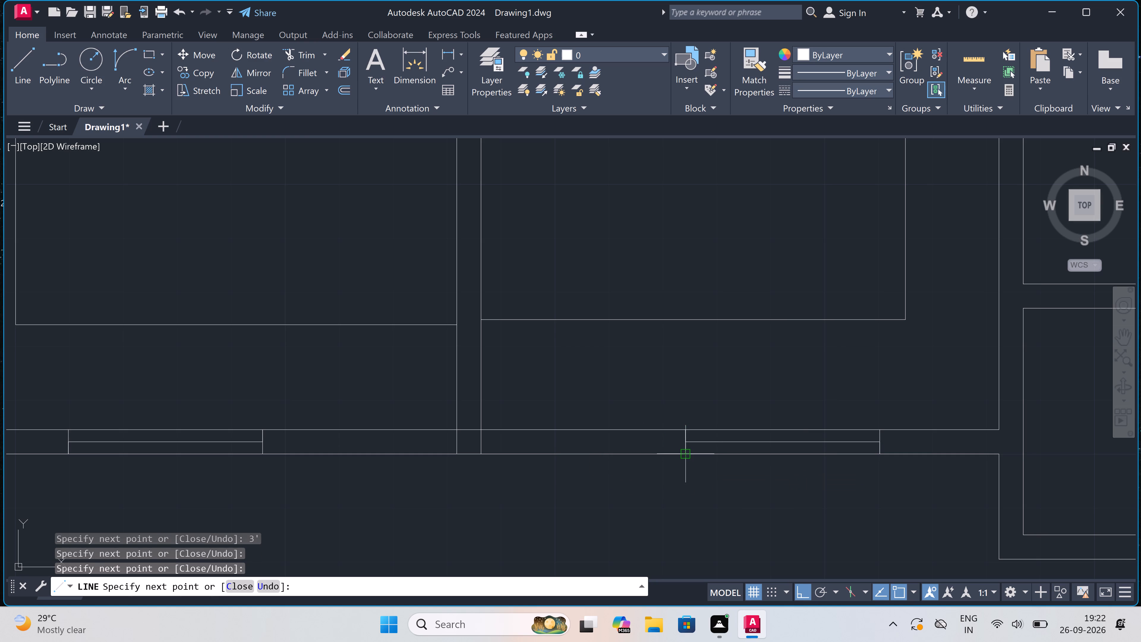
pyautogui.press('Escape')
# Trim the central partition's lines inside the bottom exterior wall and the inner wall line between the partition faces to open the junction.
pyautogui.scroll(-2, 637, 429)
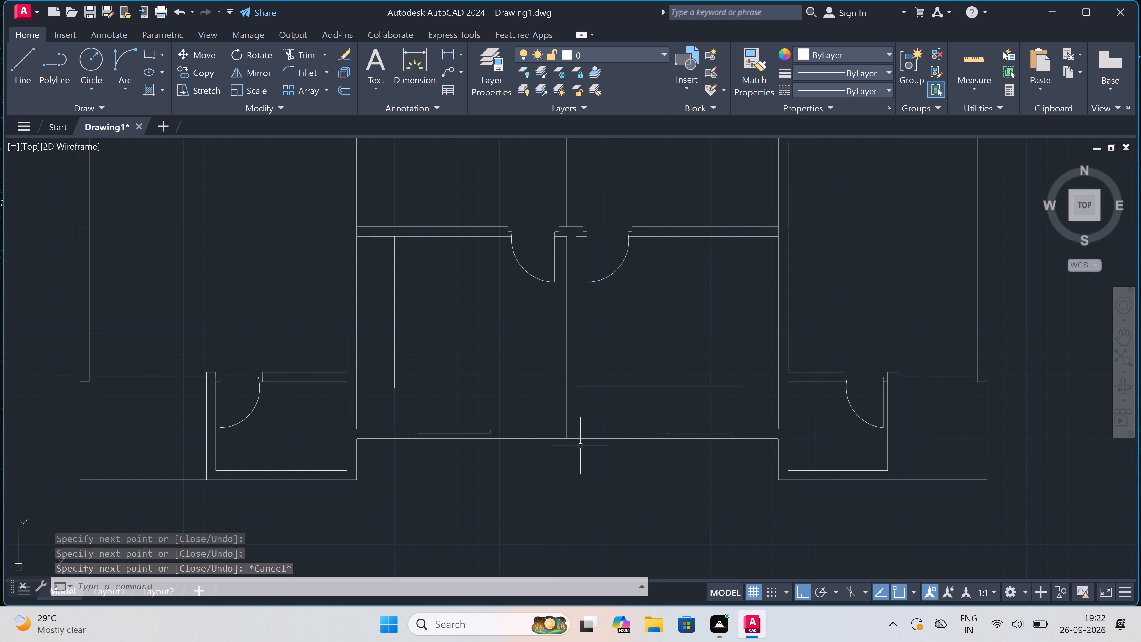
pyautogui.press('t')
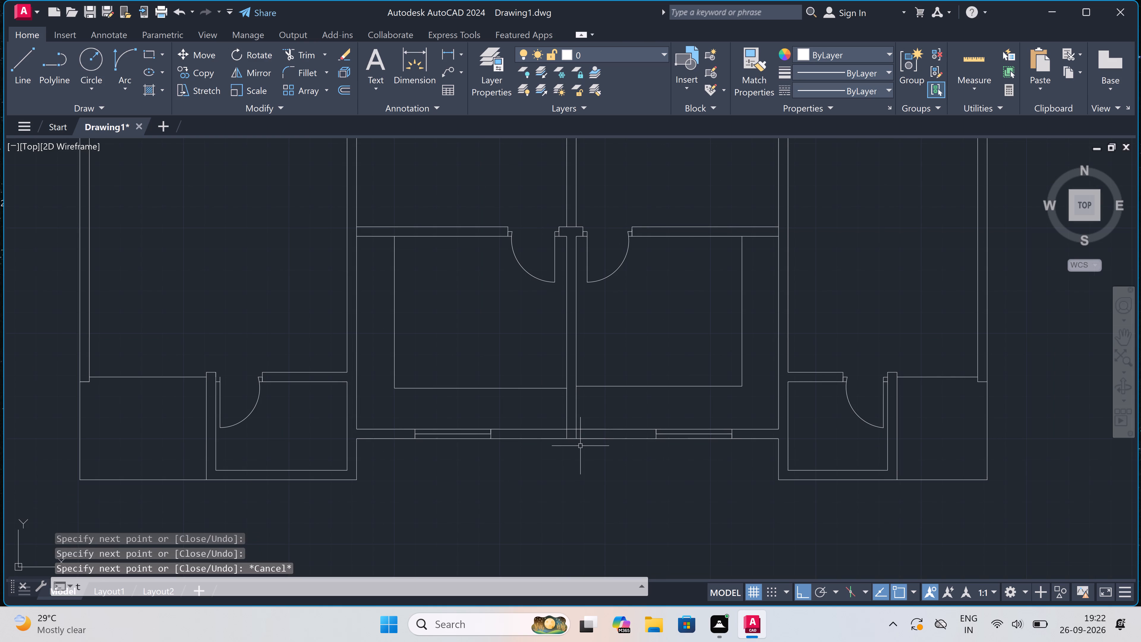
pyautogui.press('r')
pyautogui.press('space')
pyautogui.scroll(1, 549, 449)
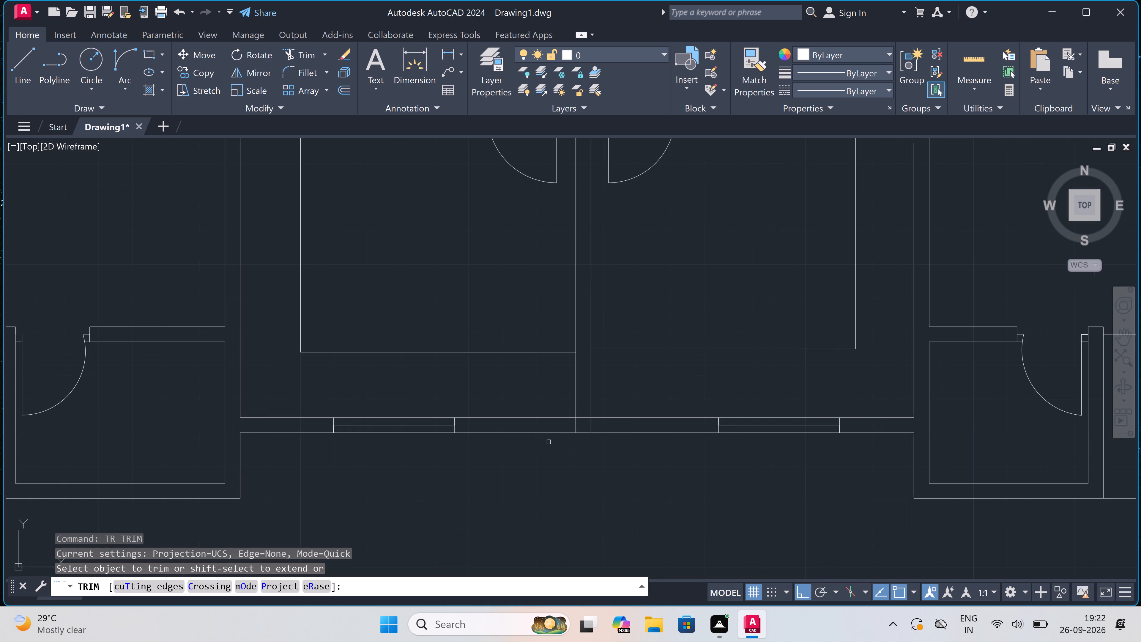
pyautogui.scroll(2, 560, 425)
pyautogui.click(560, 424)
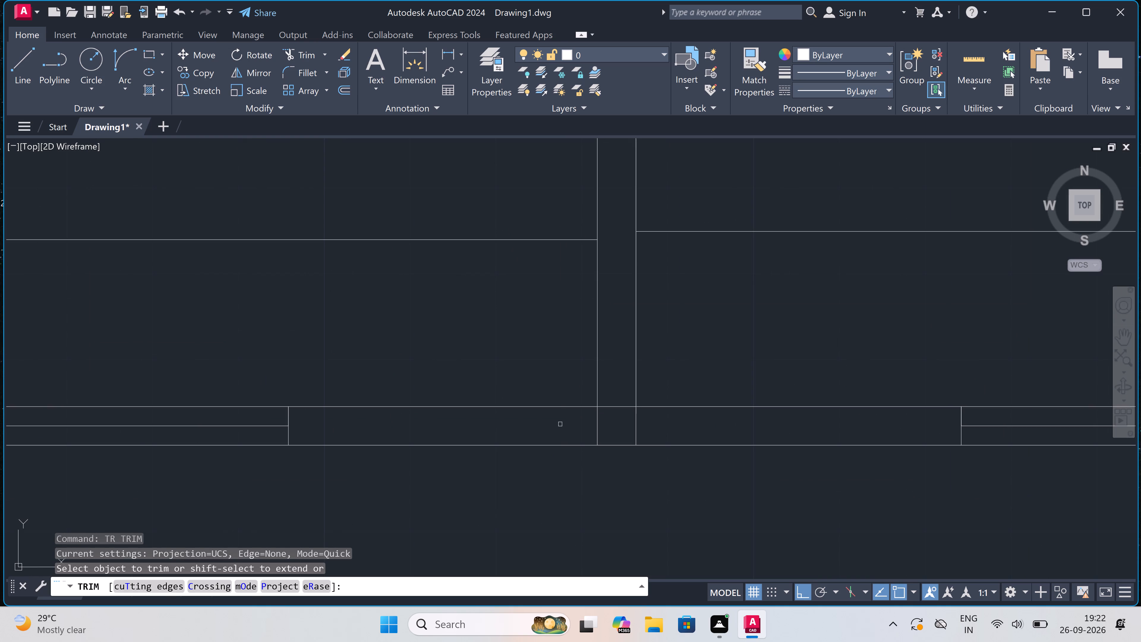
pyautogui.doubleClick(659, 419)
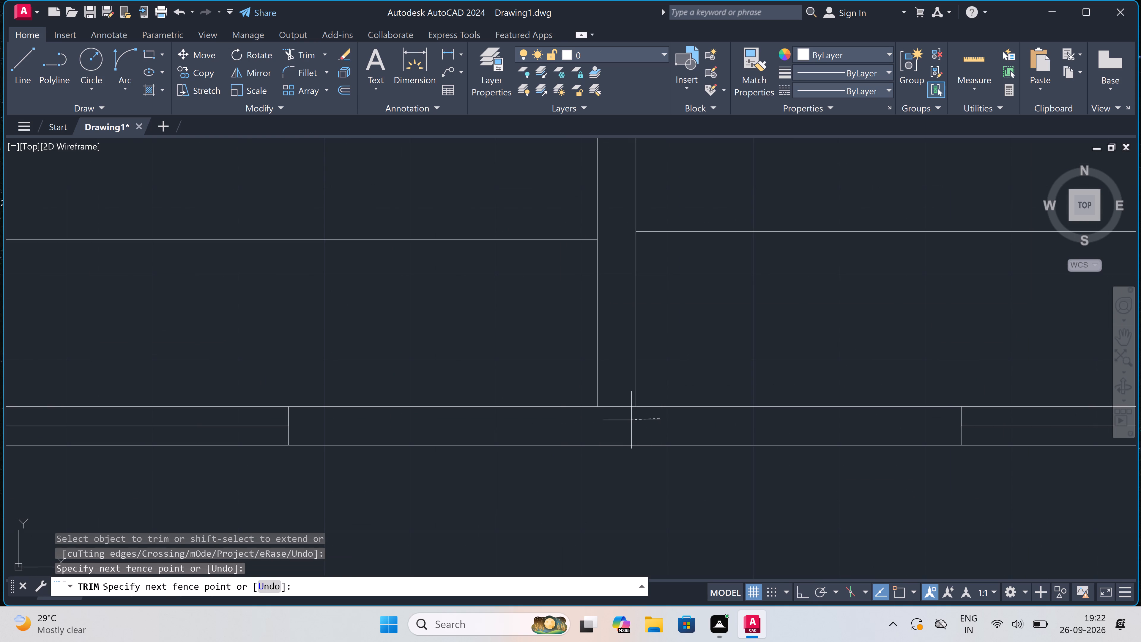
pyautogui.doubleClick(631, 420)
pyautogui.click(622, 420)
pyautogui.doubleClick(621, 385)
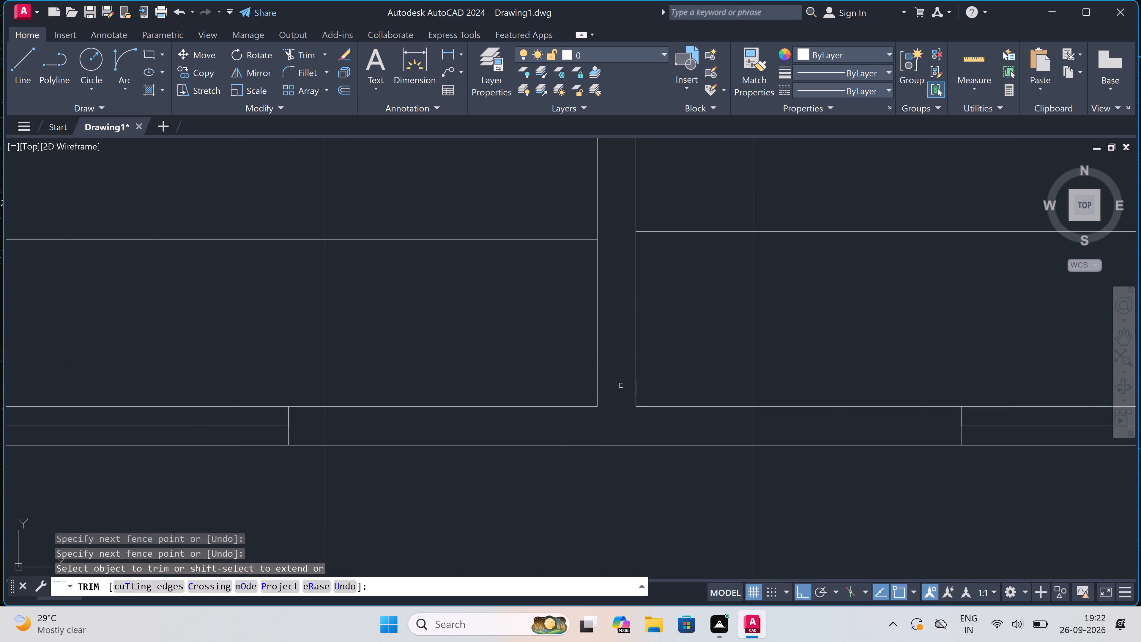
pyautogui.press('Escape')
# Draw a 2' window in the bottom wall of the small room with a door at the plan's lower-right, with jamb and centre lines.
pyautogui.scroll(-6, 613, 410)
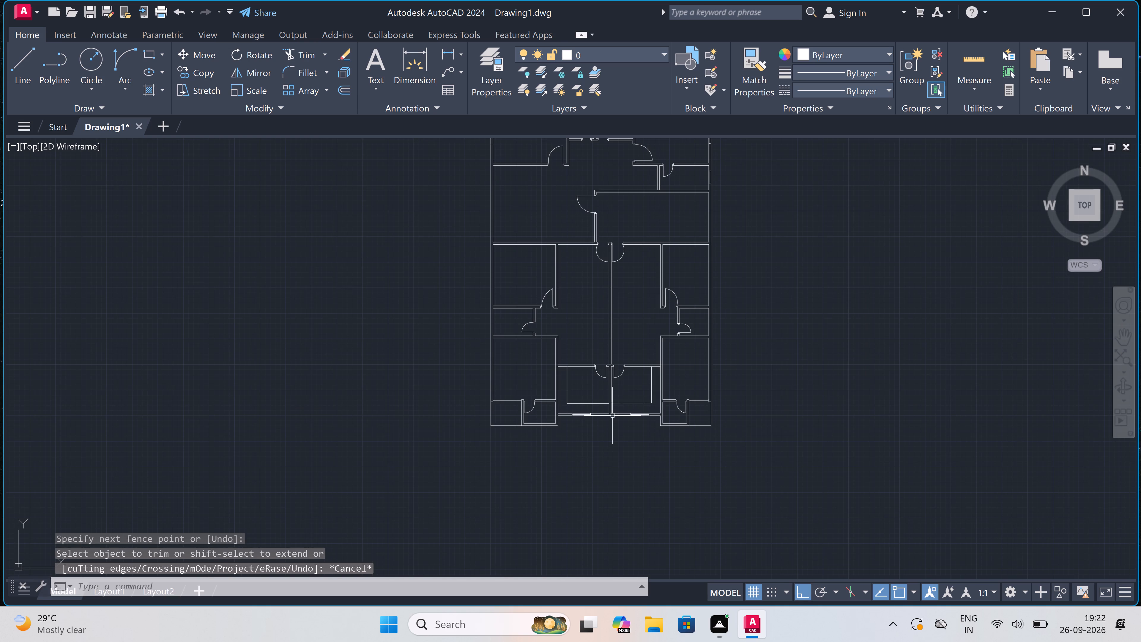
pyautogui.scroll(2, 648, 417)
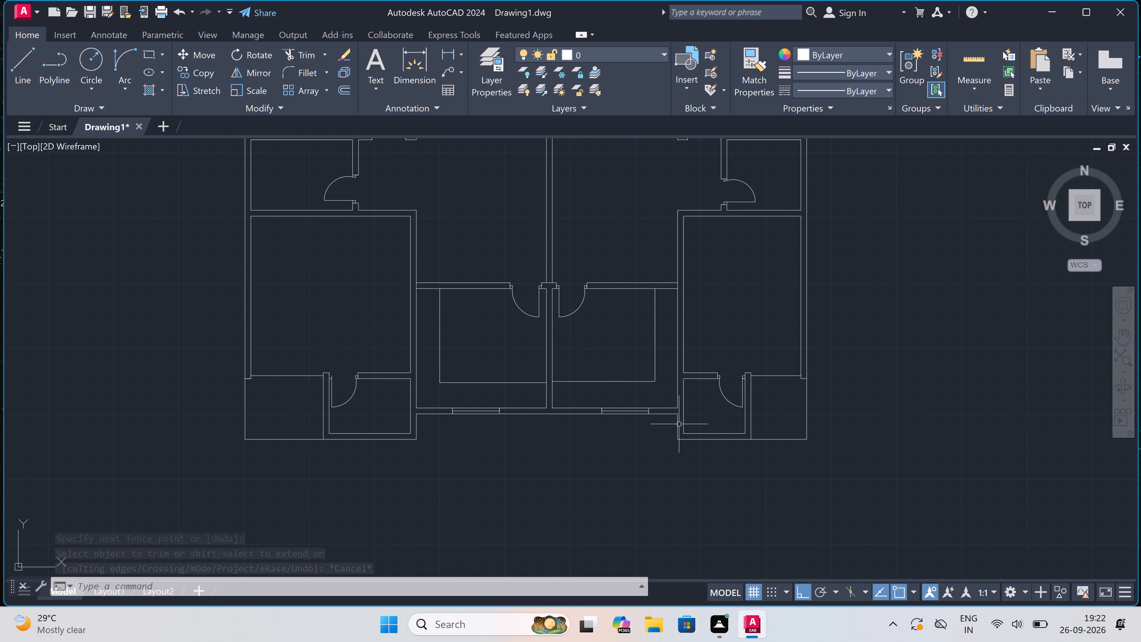
pyautogui.scroll(2, 706, 448)
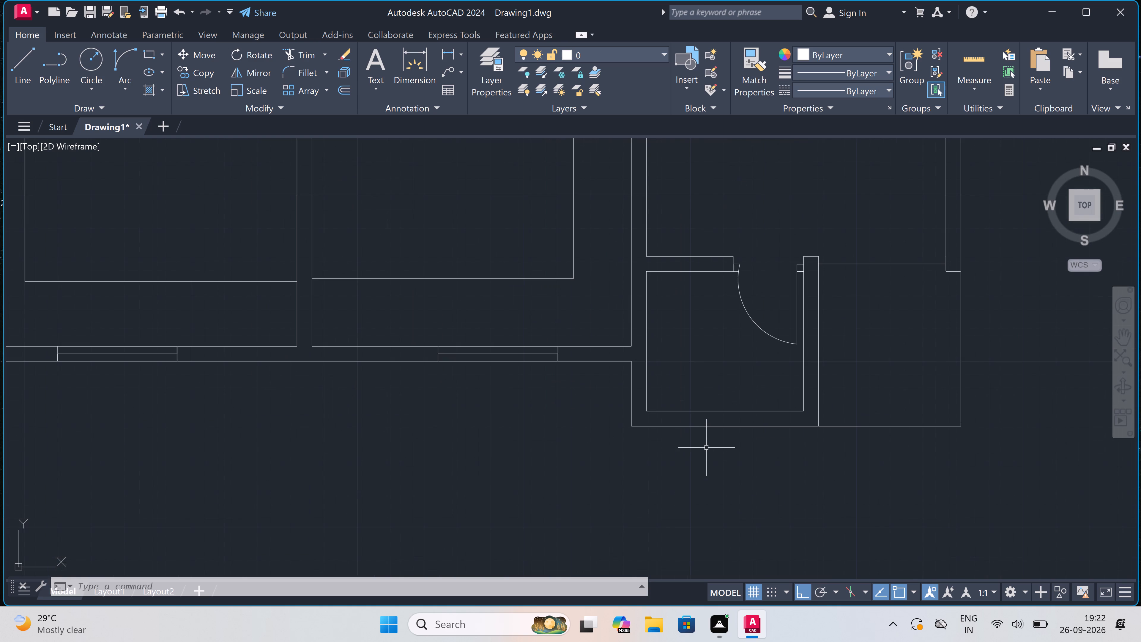
pyautogui.press('l')
pyautogui.press('space')
pyautogui.scroll(2, 687, 413)
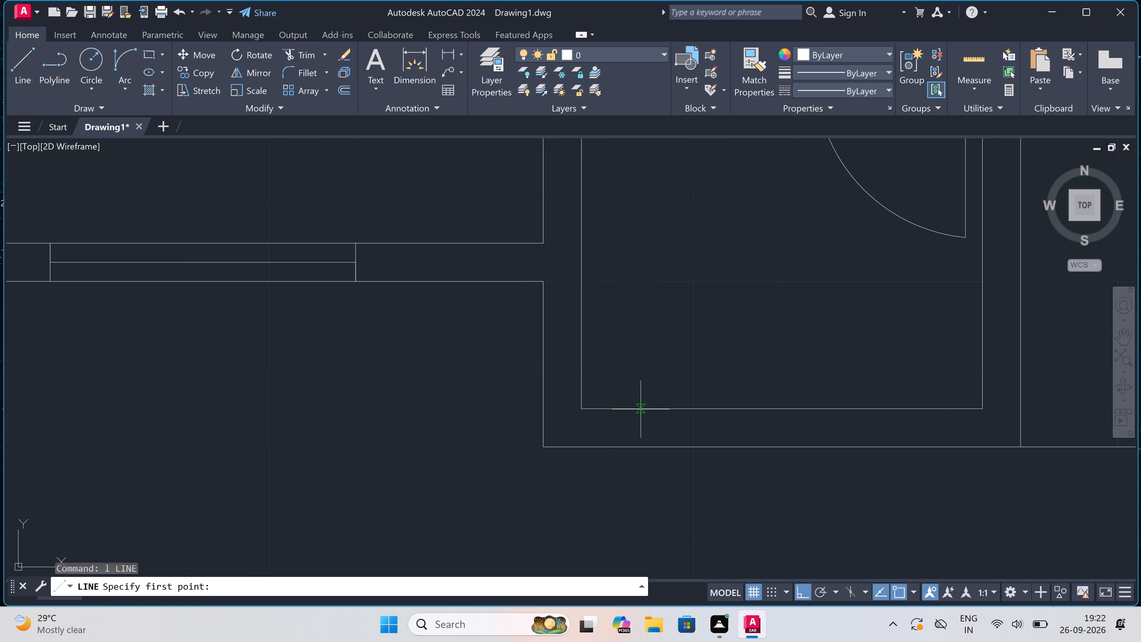
pyautogui.moveTo(633, 406); pyautogui.dragTo(633, 410)
pyautogui.click(639, 446)
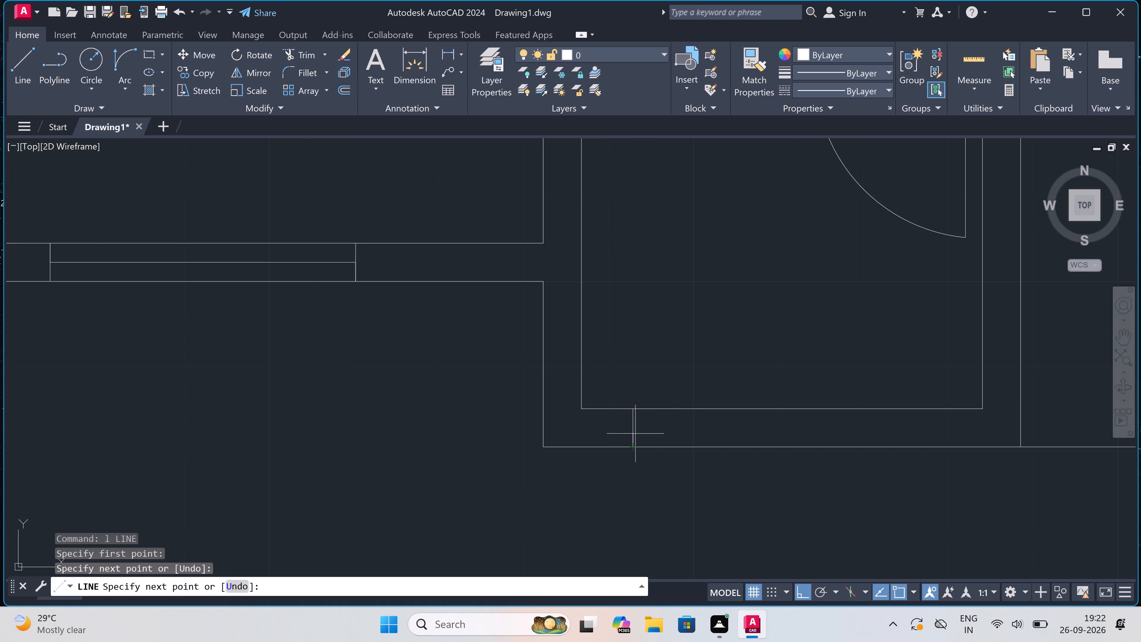
pyautogui.click(634, 429)
pyautogui.write("2'")
pyautogui.press('space')
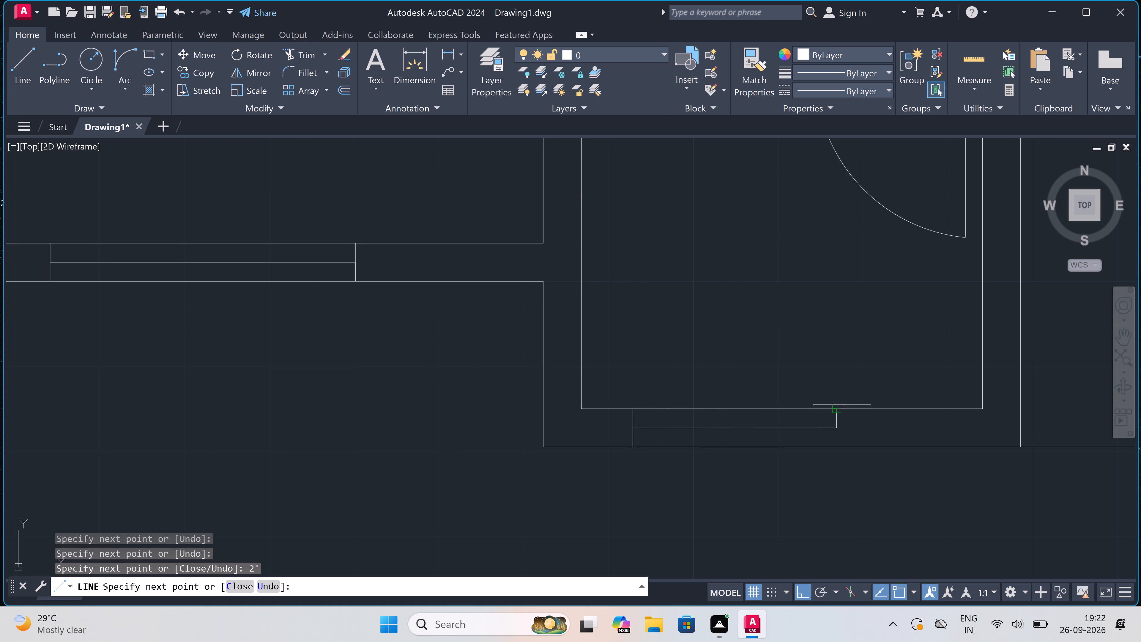
pyautogui.click(833, 409)
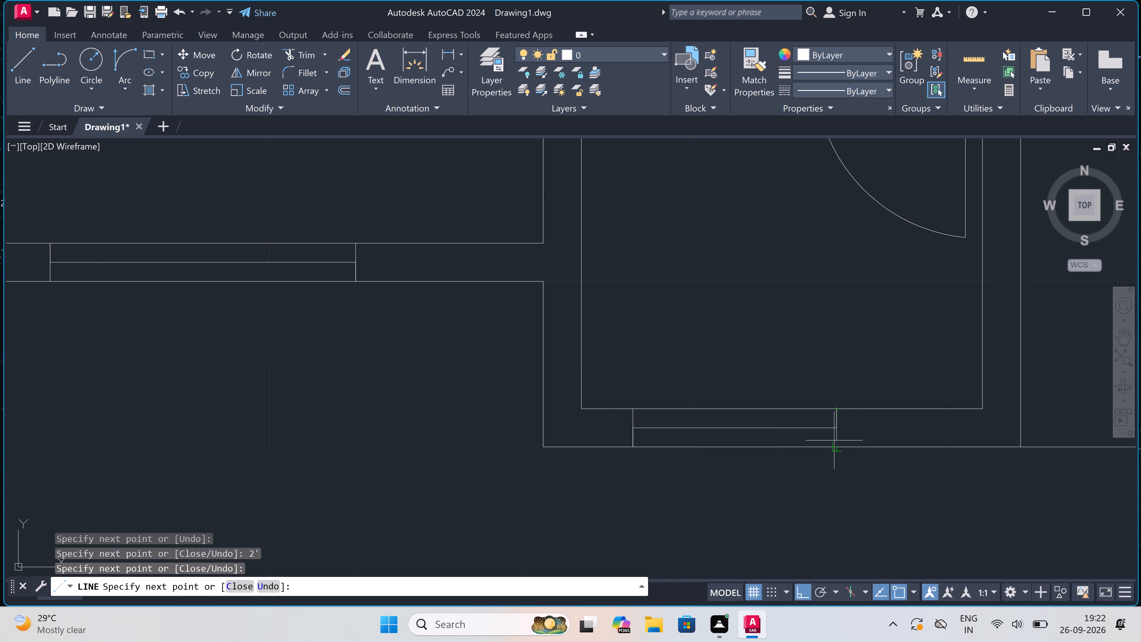
pyautogui.click(835, 444)
pyautogui.press('Escape')
# Draw a 2' window in the bottom wall of the small room with a door at the plan's lower-left, with jamb and centre lines.
pyautogui.scroll(-3, 795, 386)
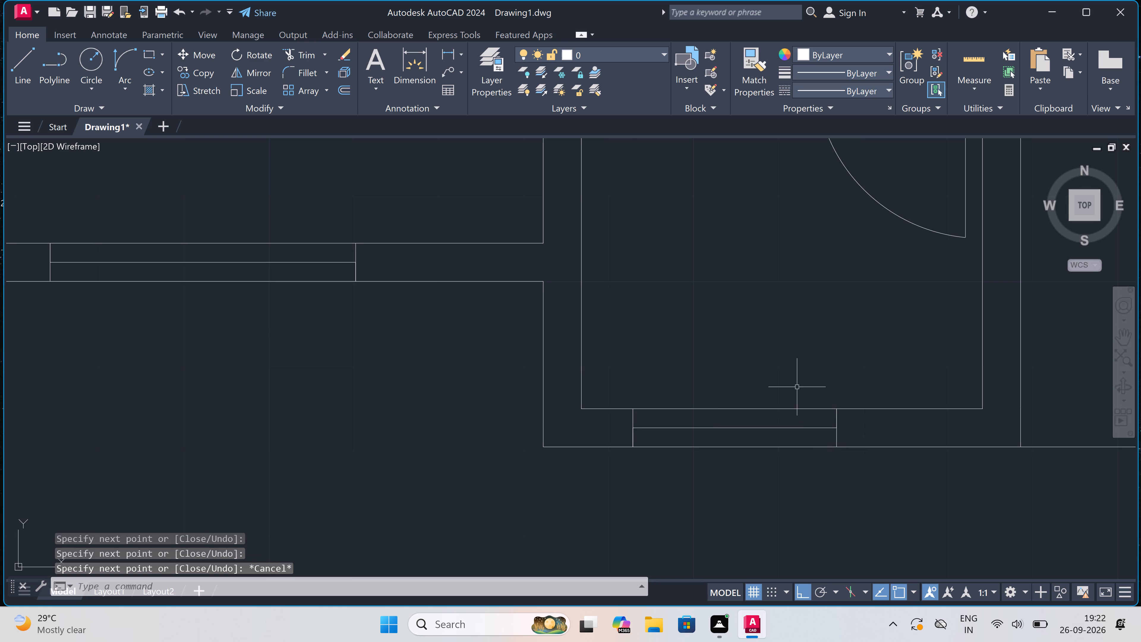
pyautogui.scroll(-2, 794, 385)
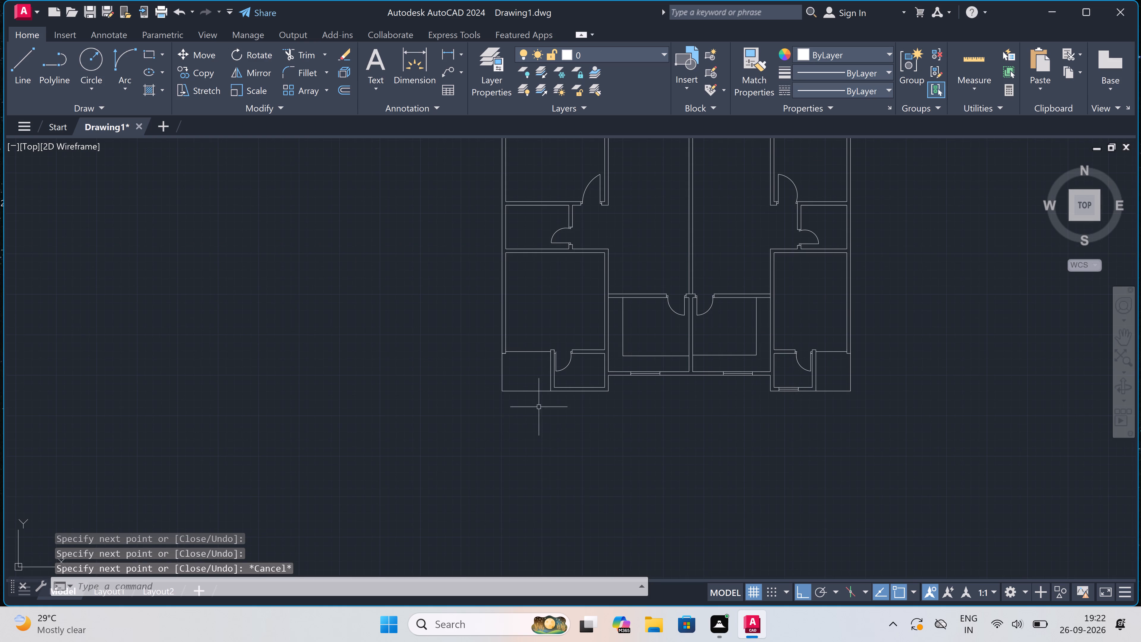
pyautogui.scroll(3, 563, 399)
pyautogui.scroll(1, 697, 362)
pyautogui.press('space')
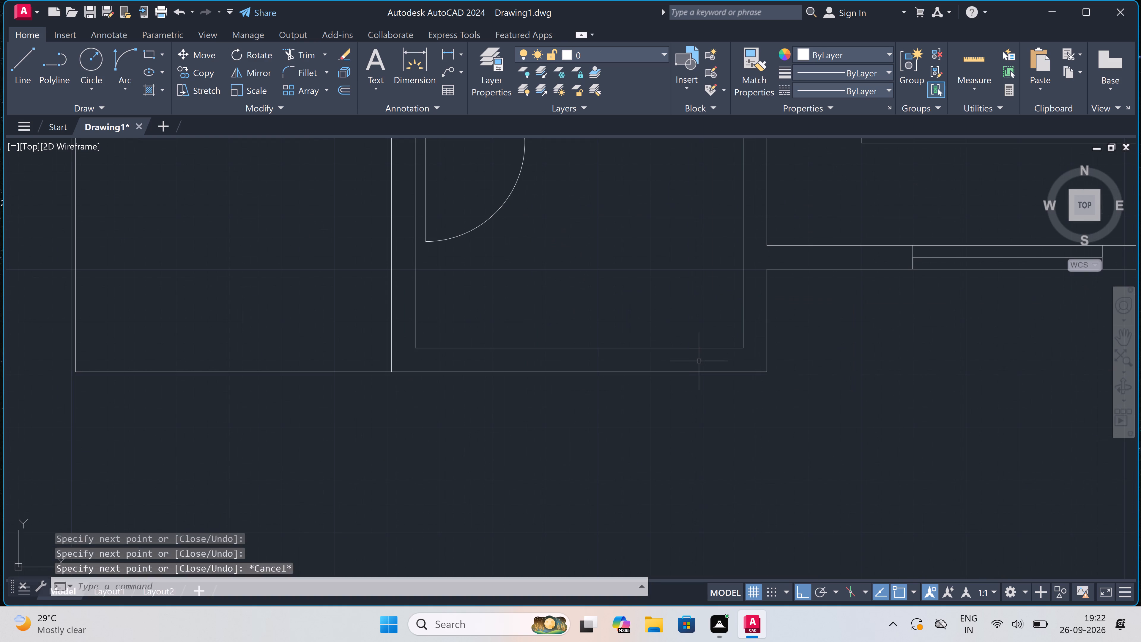
pyautogui.click(715, 350)
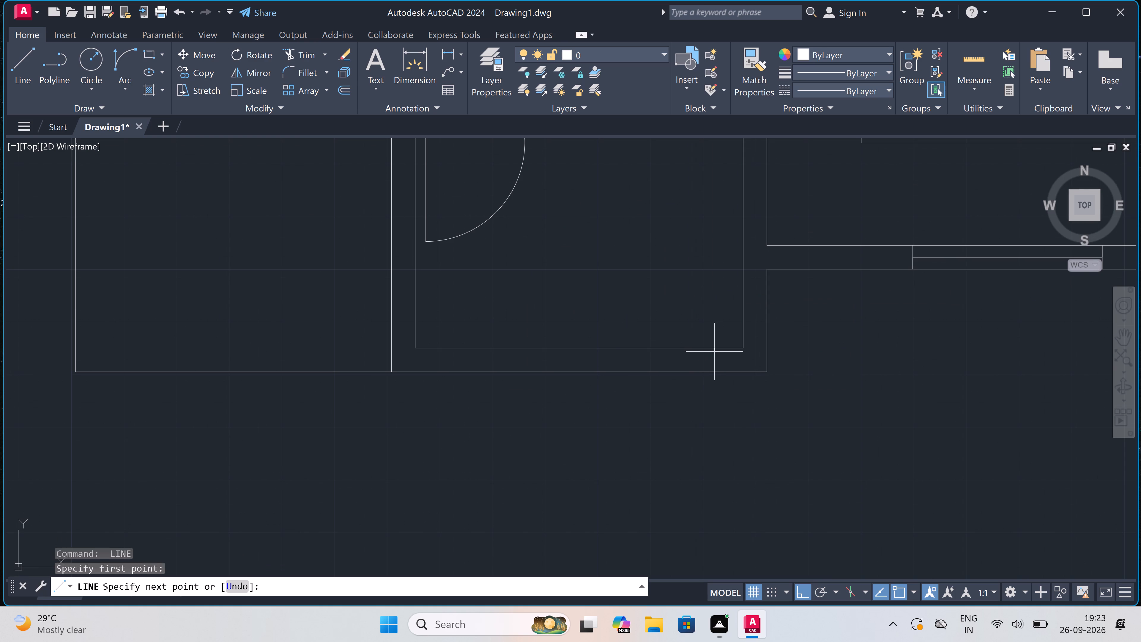
pyautogui.click(711, 374)
pyautogui.scroll(2, 710, 361)
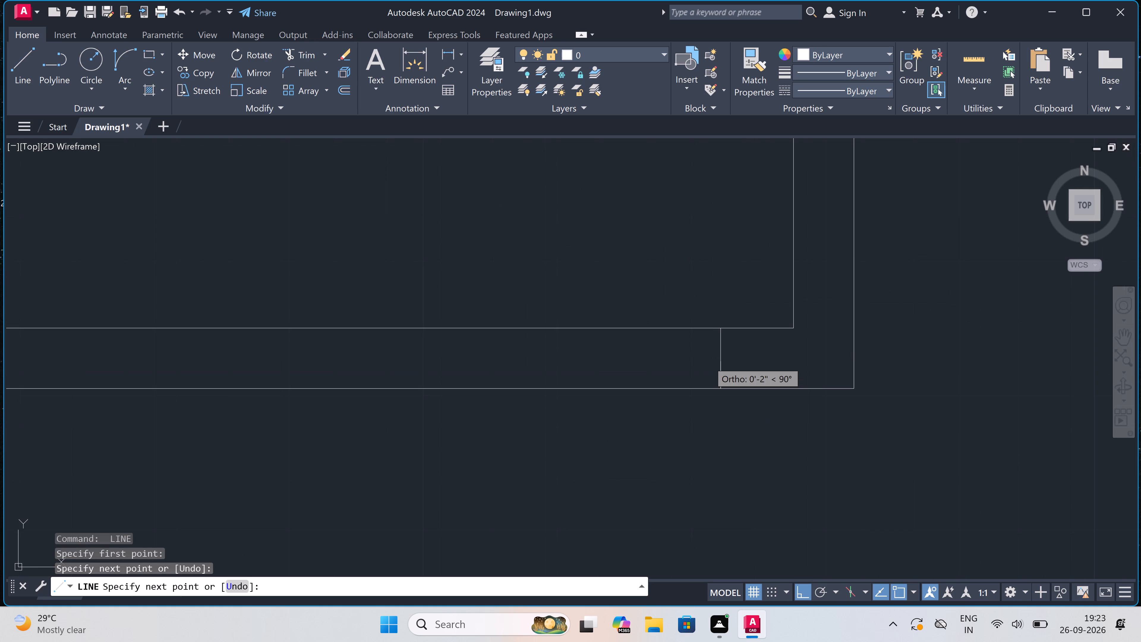
pyautogui.doubleClick(715, 358)
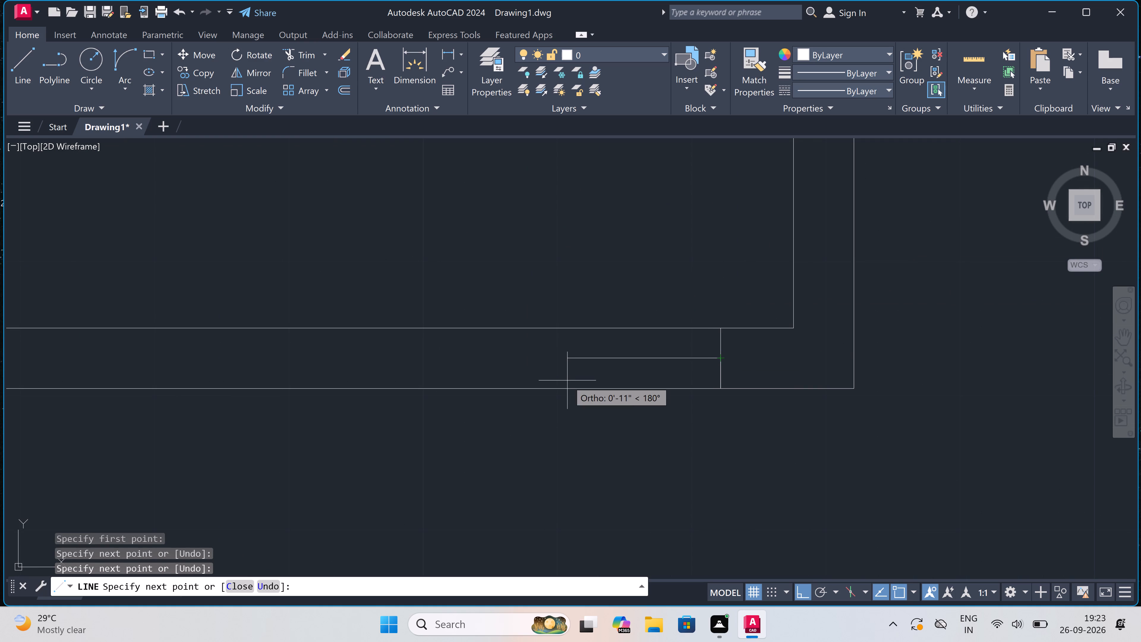
pyautogui.press('2')
pyautogui.write("'")
pyautogui.press('space')
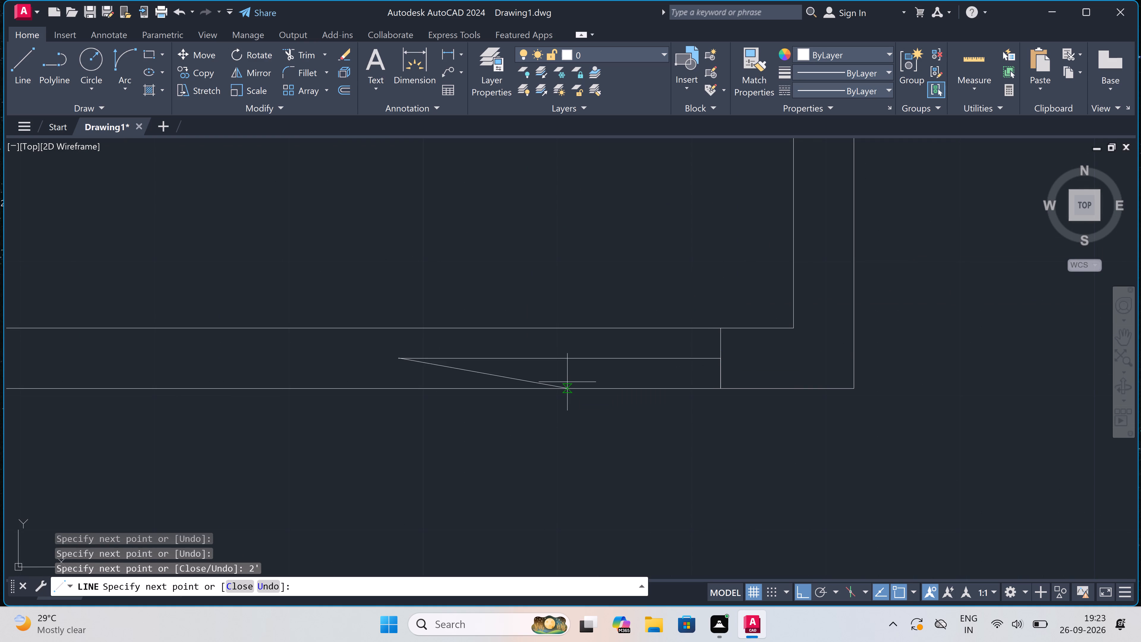
pyautogui.click(397, 331)
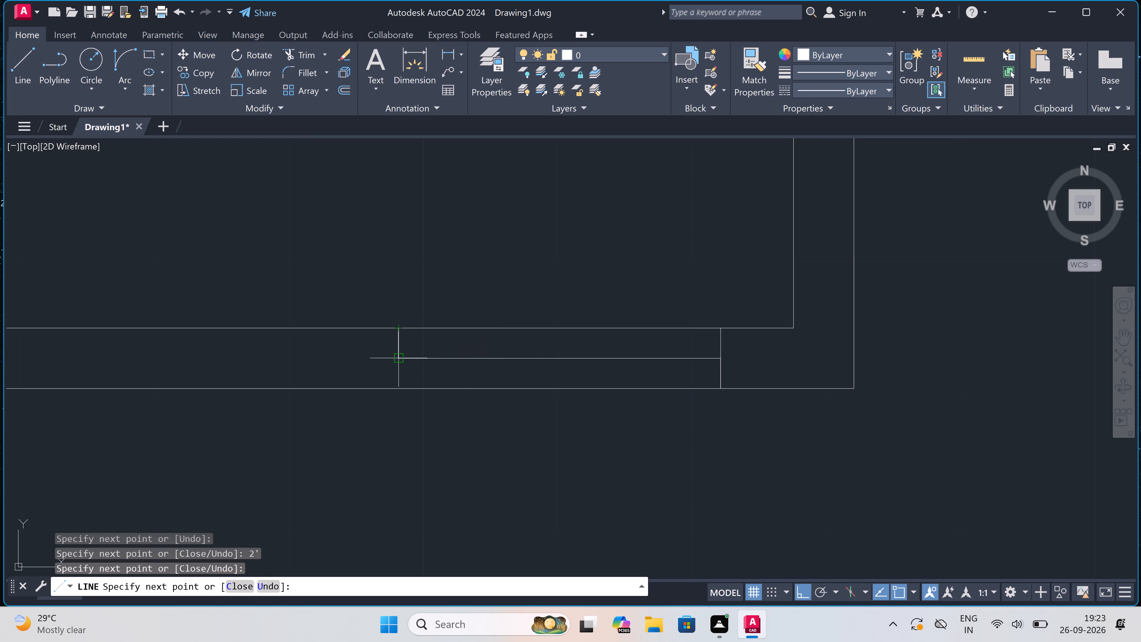
pyautogui.click(400, 388)
pyautogui.press('Escape')
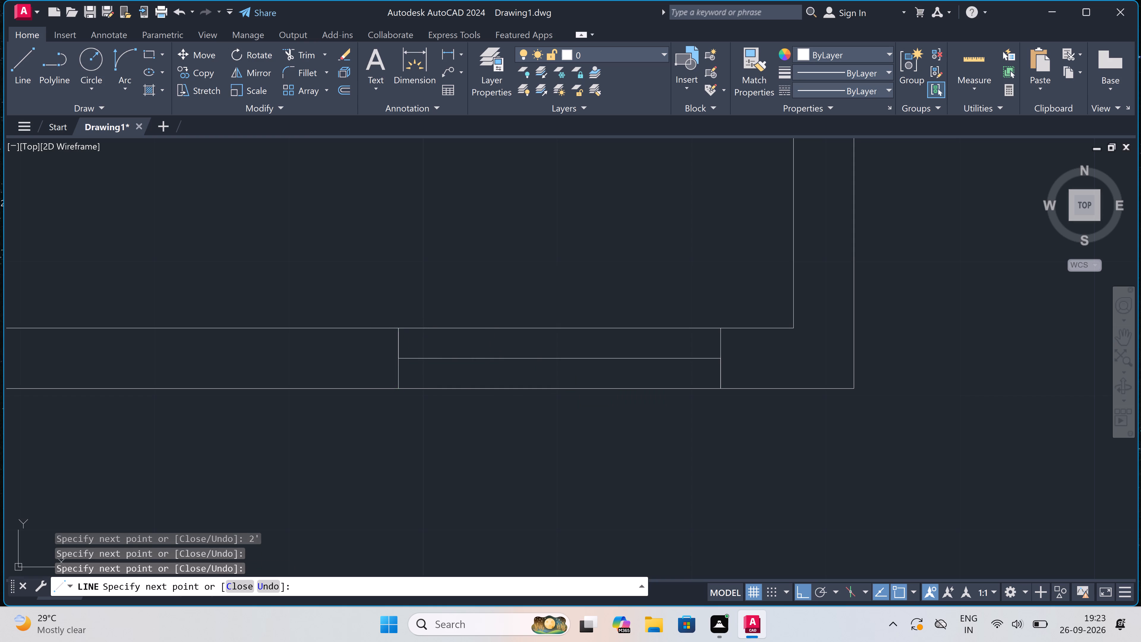
# Draw the upper door jamb across the lower-left large room's right wall near its top corner, with a 2" stop and 3' leaf.
pyautogui.scroll(-6, 526, 359)
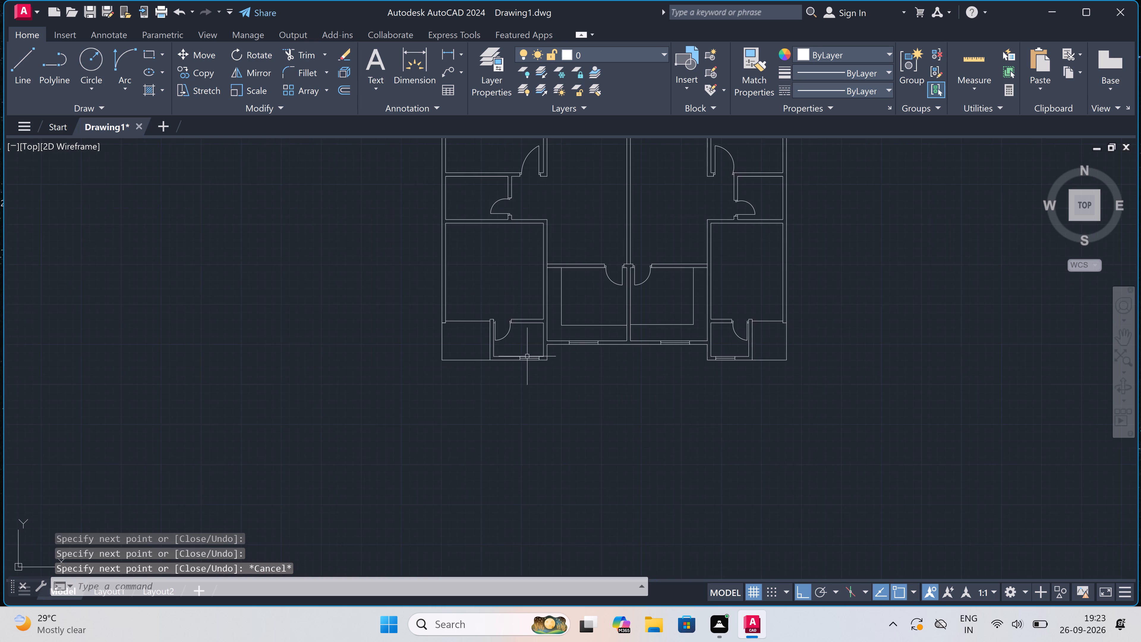
pyautogui.scroll(-1, 523, 352)
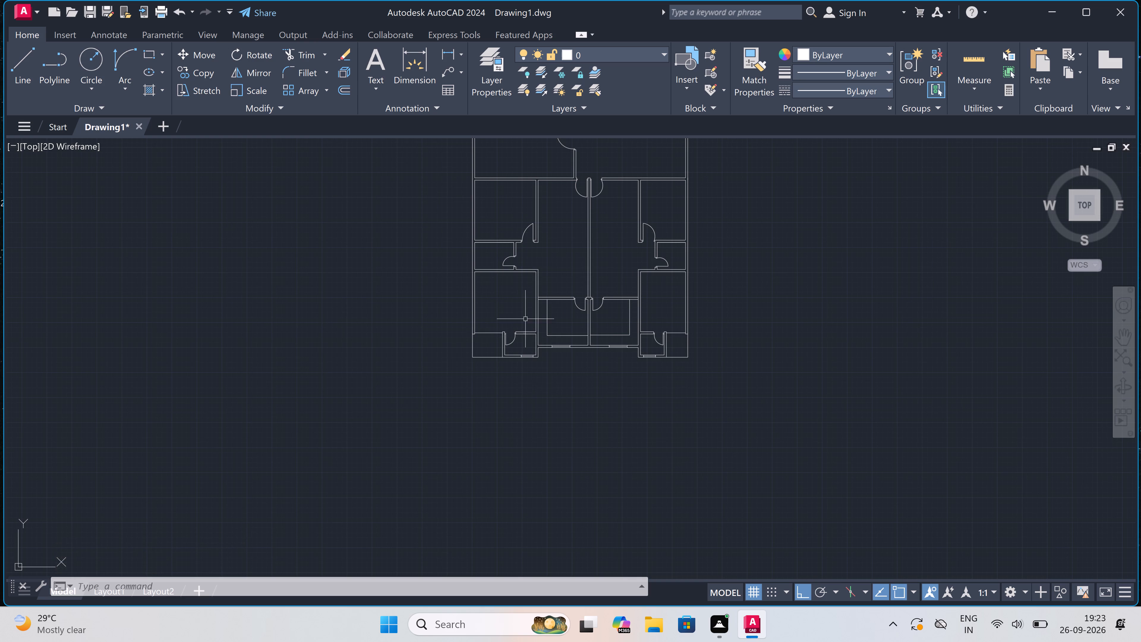
pyautogui.scroll(5, 528, 269)
pyautogui.press('space')
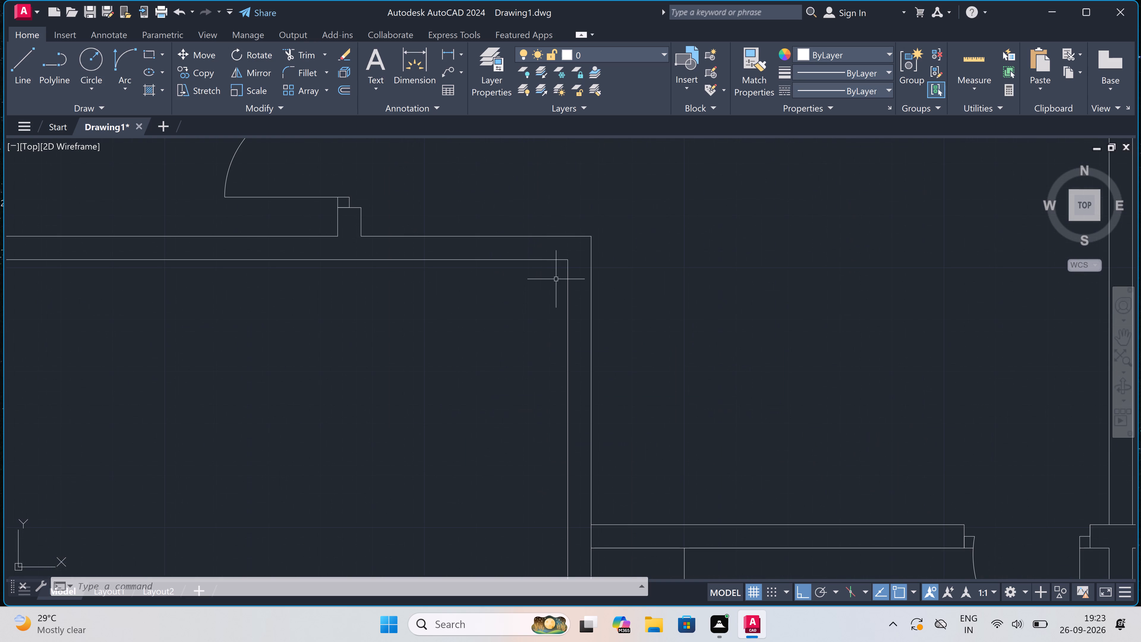
pyautogui.scroll(1, 585, 277)
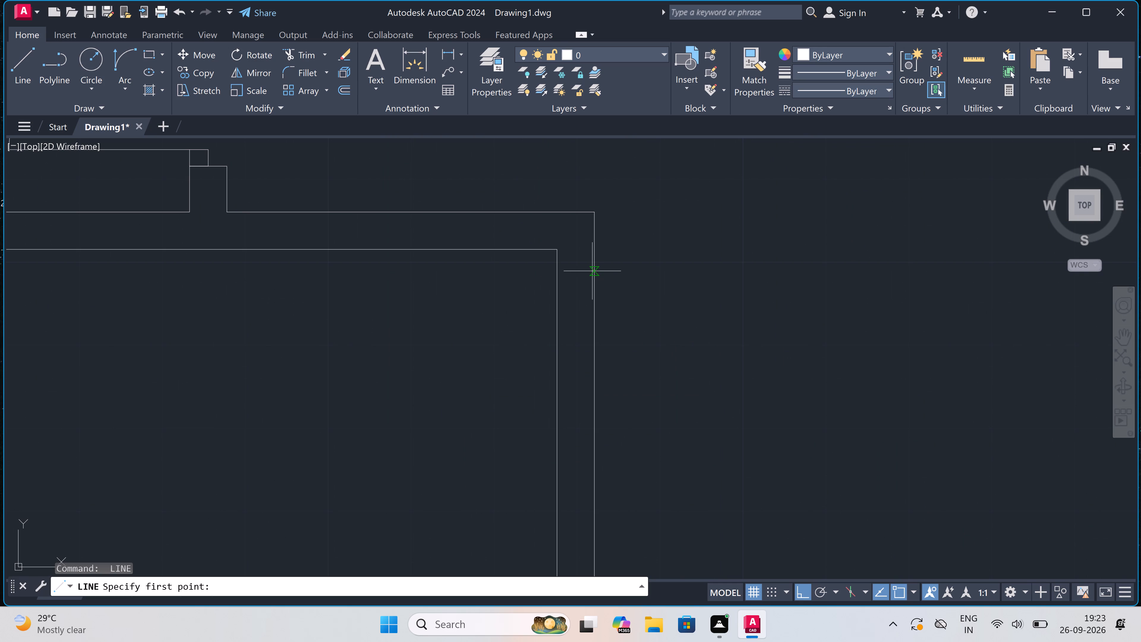
pyautogui.click(592, 271)
pyautogui.doubleClick(557, 272)
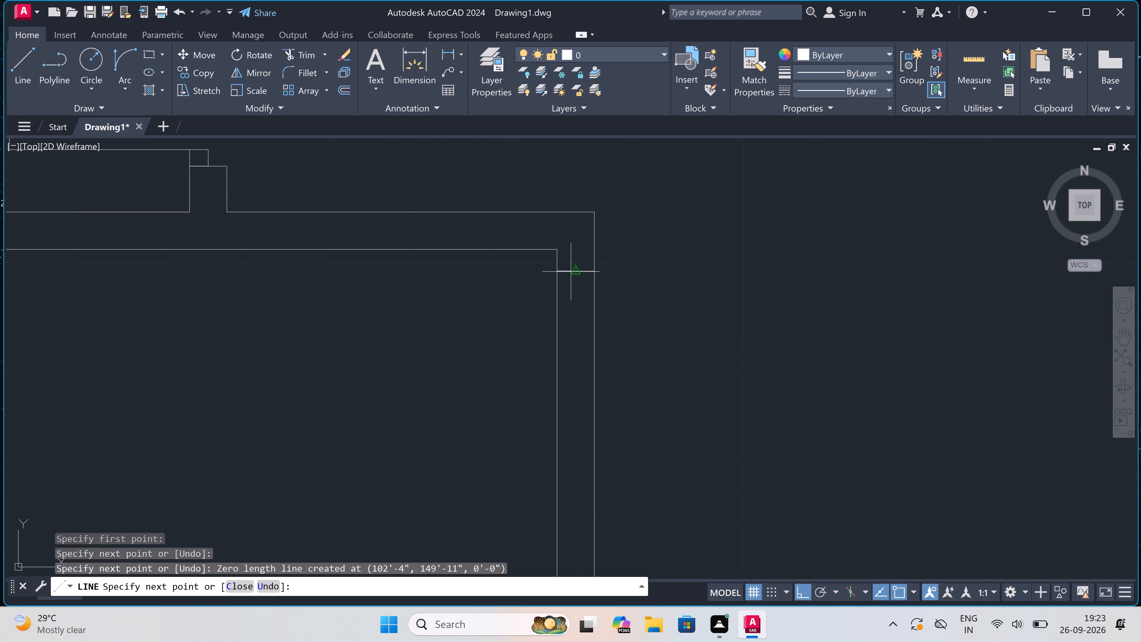
pyautogui.moveTo(574, 271); pyautogui.dragTo(576, 280)
pyautogui.write('2"')
pyautogui.press('space')
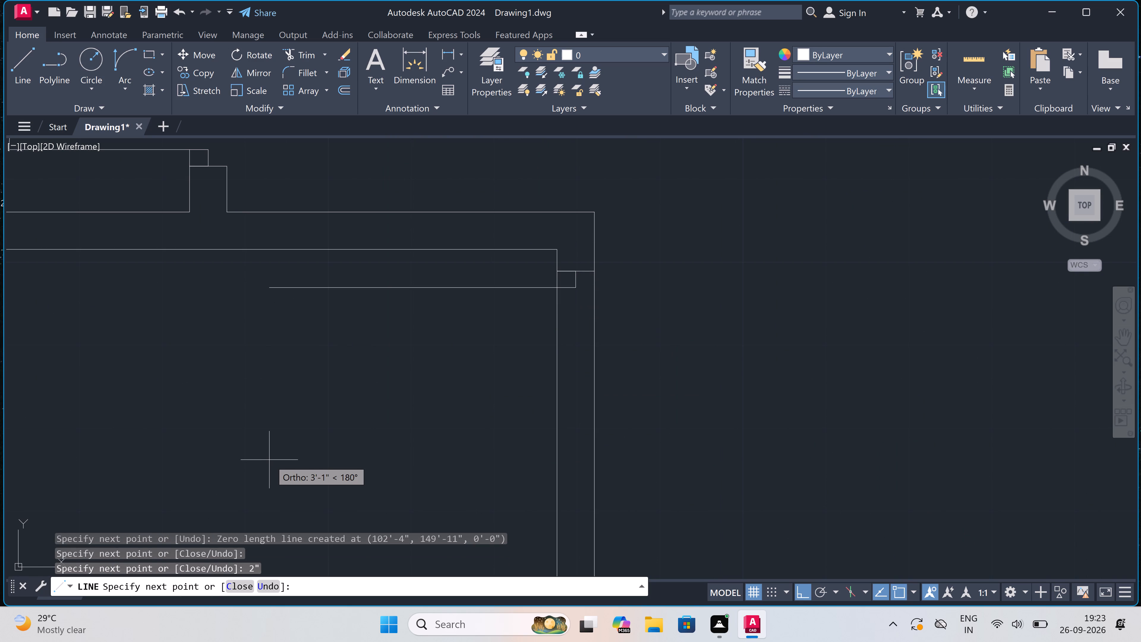
pyautogui.press('2')
pyautogui.press('BackSpace')
pyautogui.write("3'")
pyautogui.press('space')
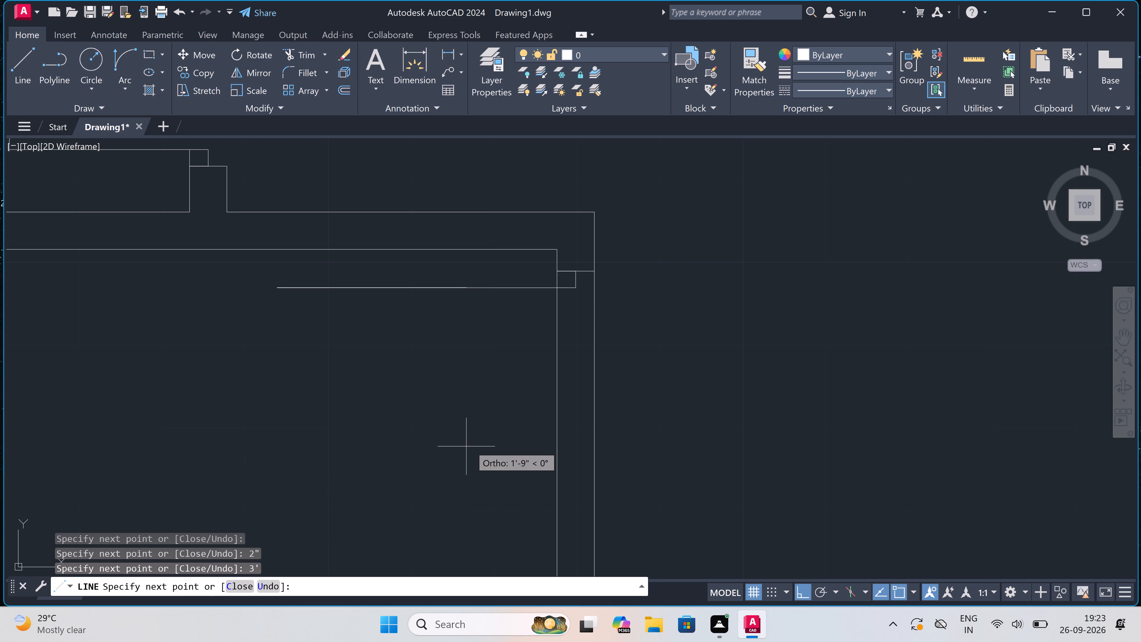
pyautogui.press('Escape')
# Draw the lower door jamb across the same wall, about 2'-6" below the upper jamb, with a 2" stop line from its midpoint.
pyautogui.scroll(-3, 501, 410)
pyautogui.scroll(2, 505, 443)
pyautogui.press('space')
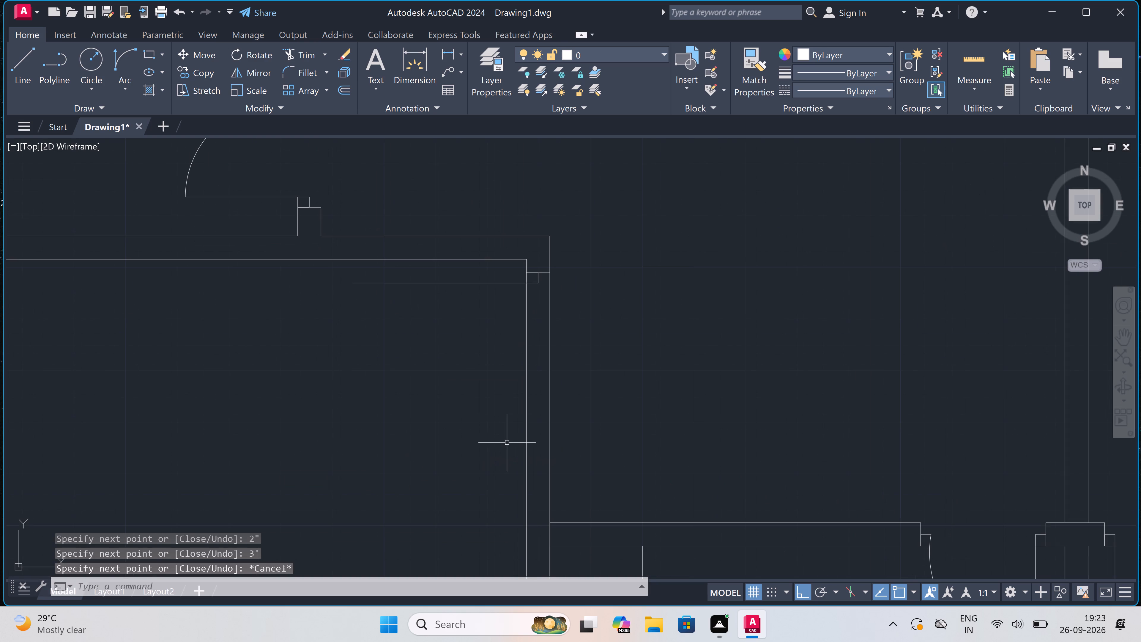
pyautogui.click(524, 429)
pyautogui.click(526, 429)
pyautogui.click(549, 428)
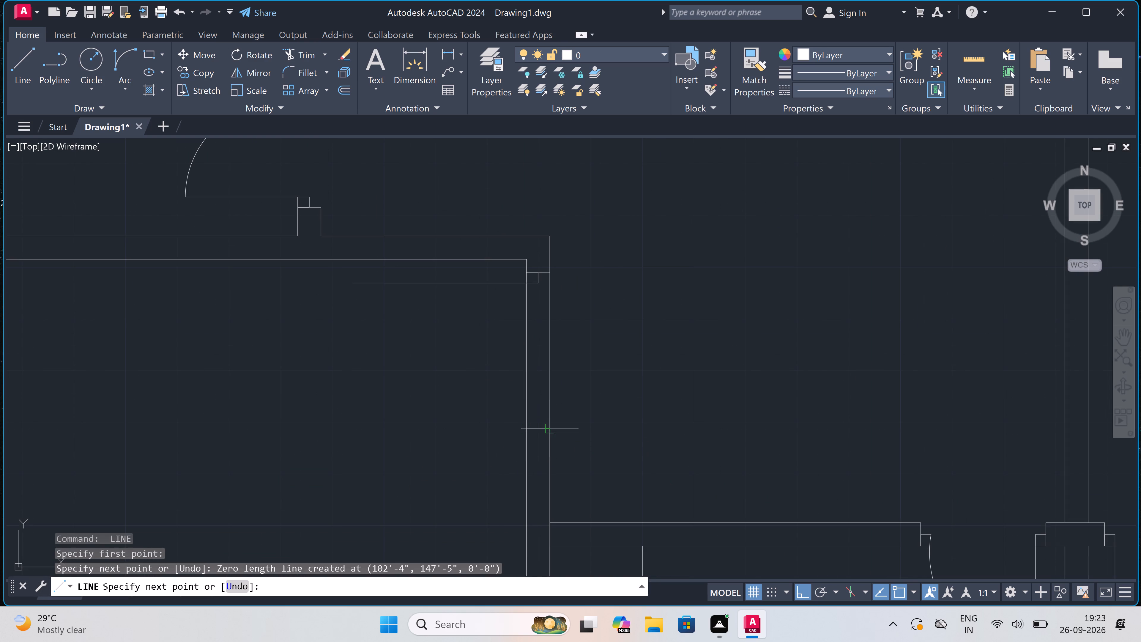
pyautogui.click(537, 426)
pyautogui.write('2"')
pyautogui.press('space')
pyautogui.press('Escape')
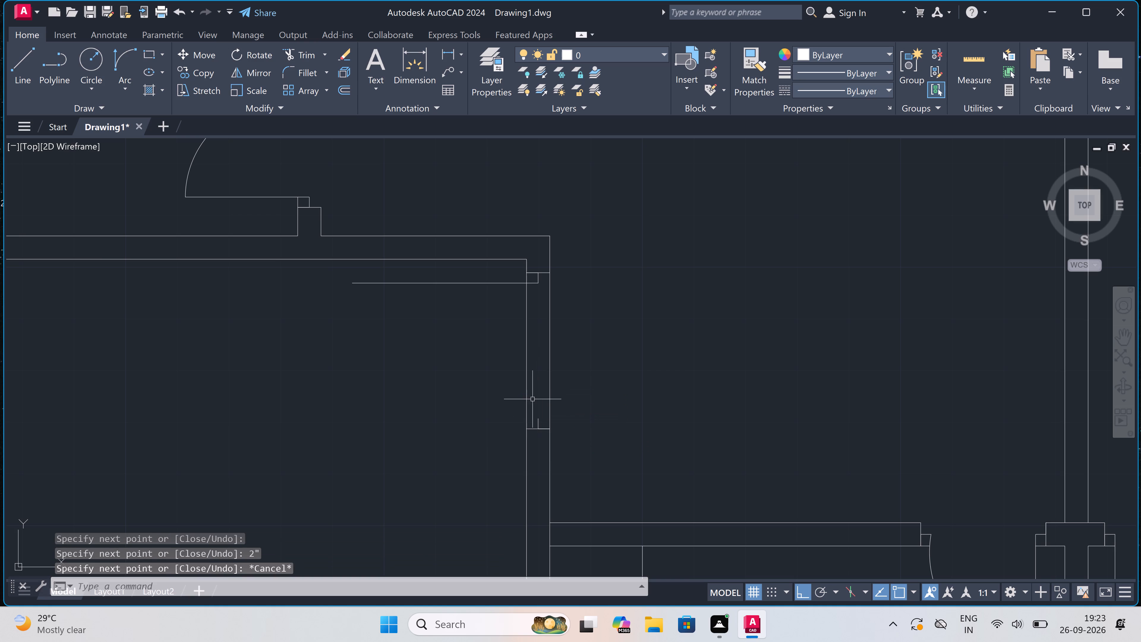
# Draw the door swing as an arc from the lower jamb's stop to the free end of the 3' leaf.
pyautogui.click(128, 58)
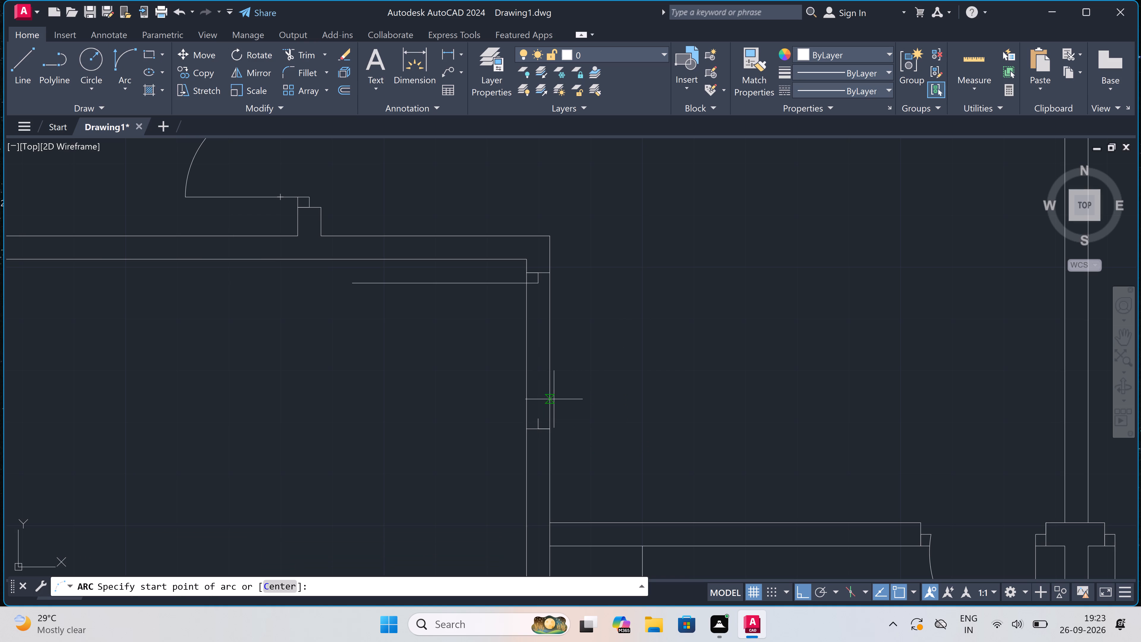
pyautogui.moveTo(541, 418); pyautogui.dragTo(539, 416)
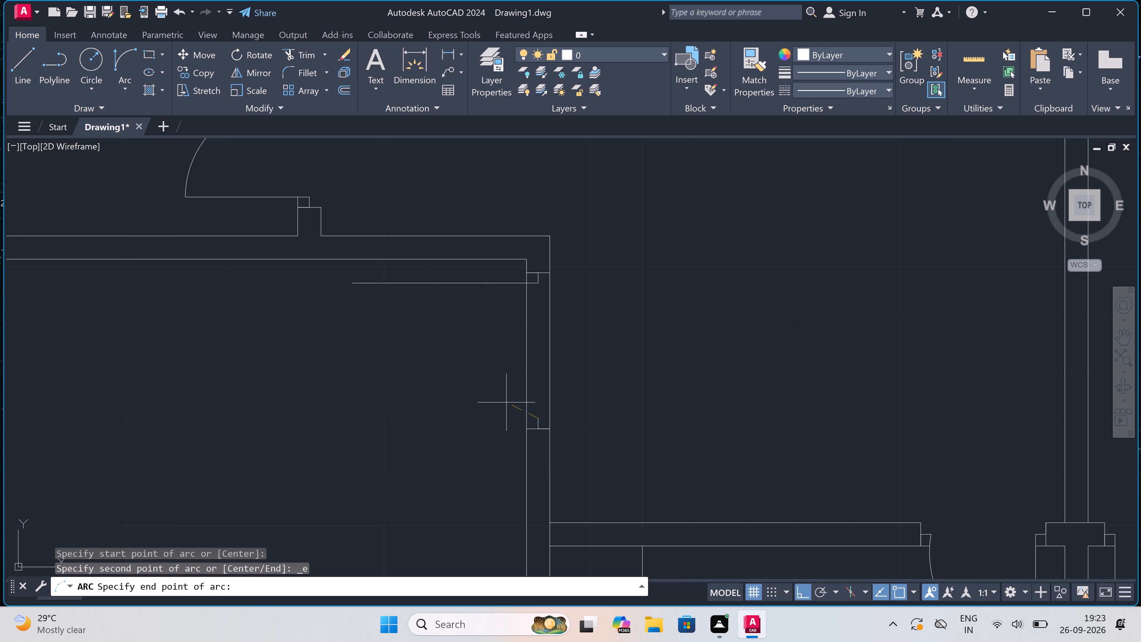
pyautogui.doubleClick(353, 288)
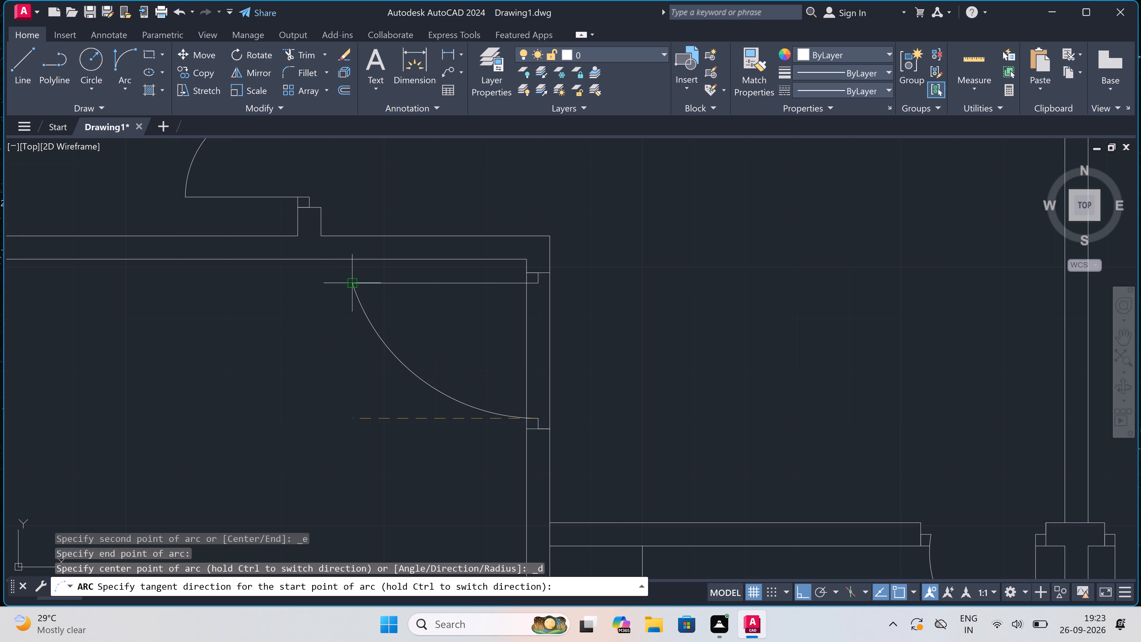
pyautogui.click(309, 339)
# Trim both wall lines between the two jambs to open the lower-left large room's doorway.
pyautogui.write('tr')
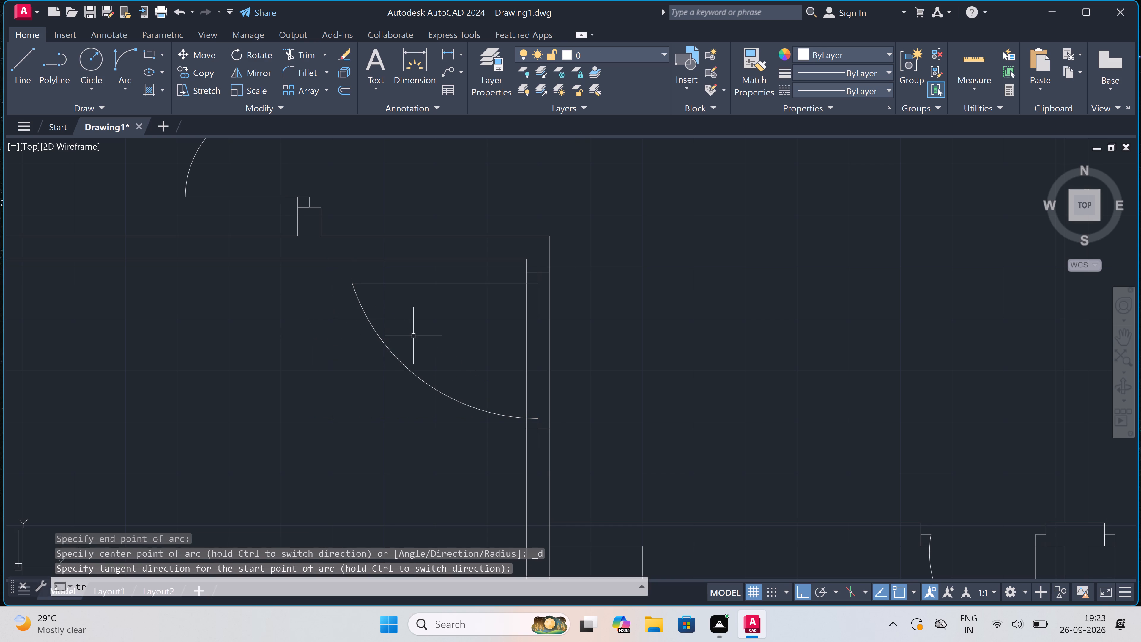
pyautogui.press('space')
pyautogui.moveTo(614, 321); pyautogui.dragTo(66, 0)
pyautogui.moveTo(31, 0); pyautogui.dragTo(23, 0)
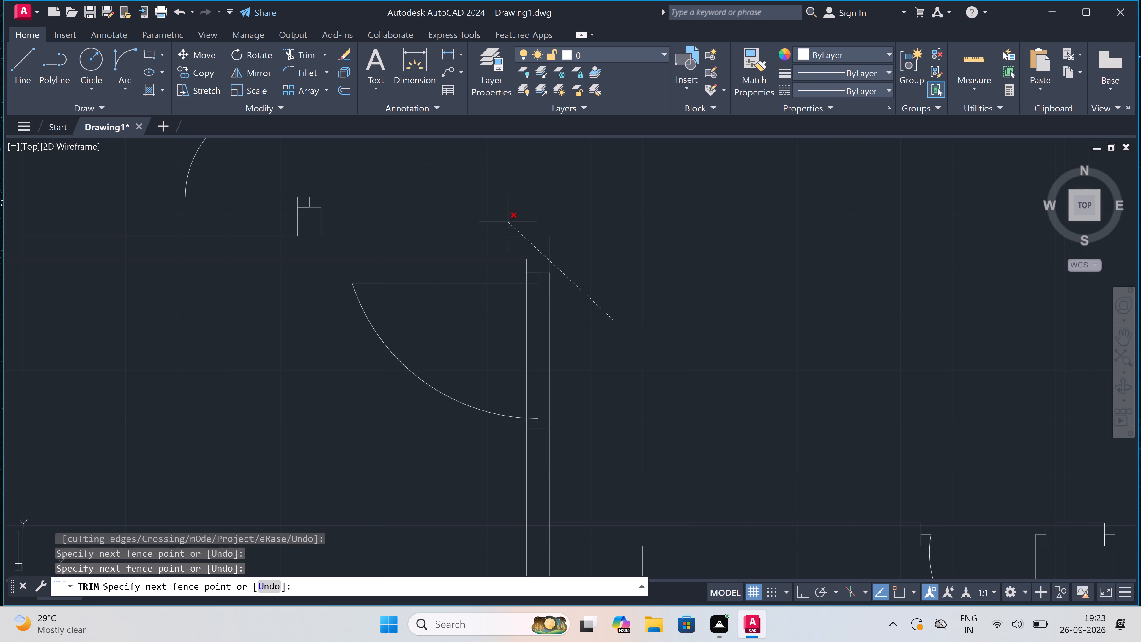
pyautogui.click(508, 326)
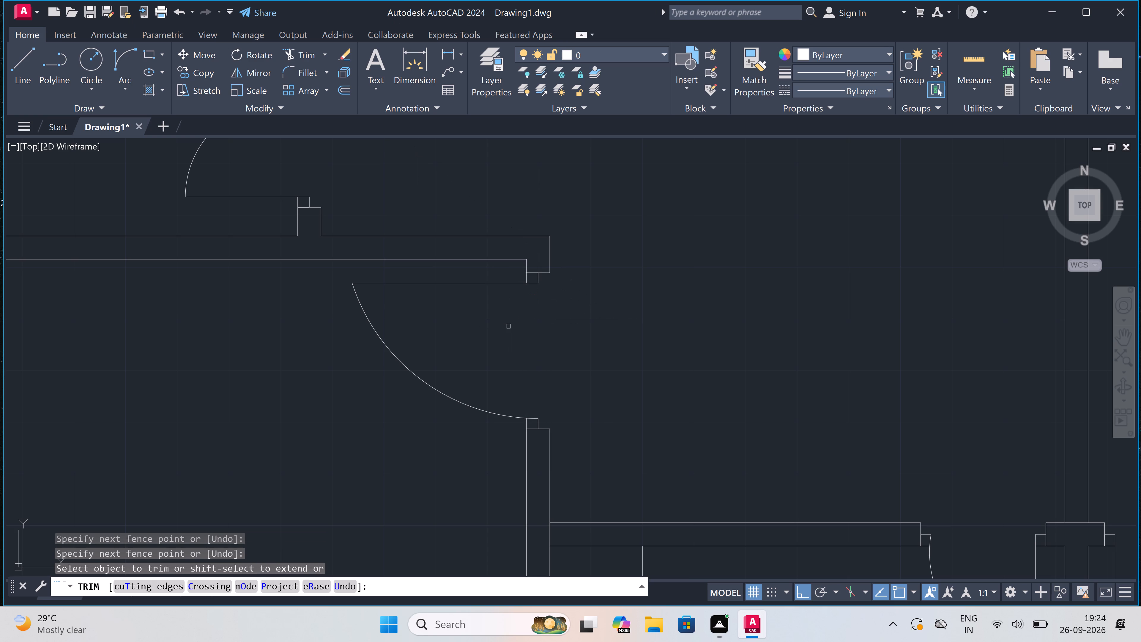
pyautogui.press('Escape')
# Draw the upper door jamb across the lower-right large room's left wall near its top corner, with a 2" stop and 3' leaf.
pyautogui.scroll(-3, 508, 326)
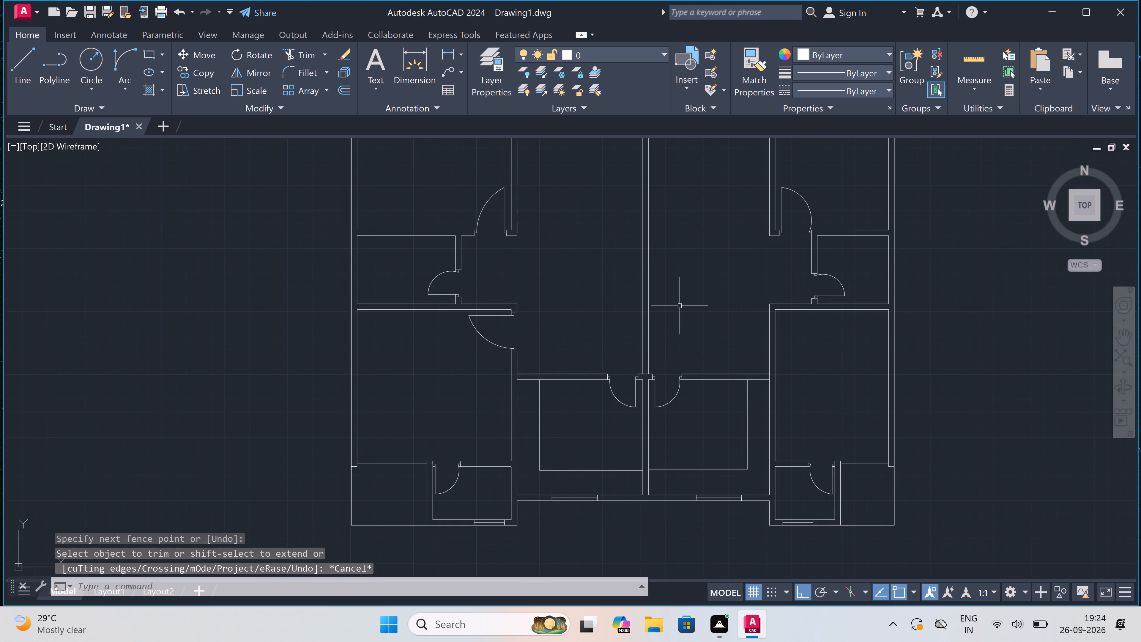
pyautogui.scroll(2, 836, 316)
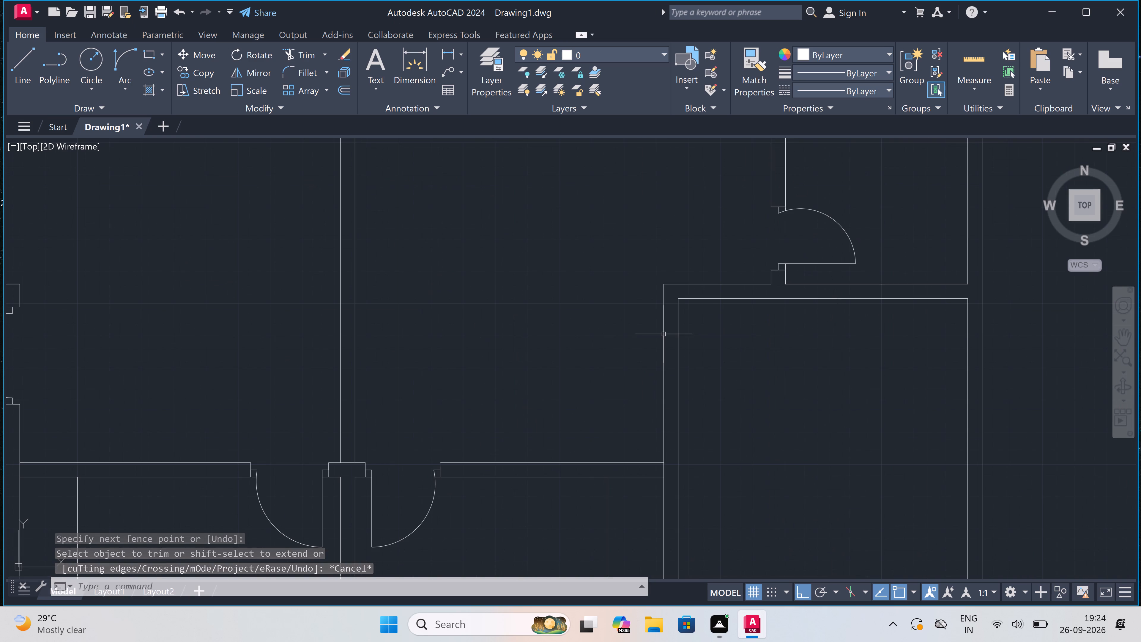
pyautogui.press('l')
pyautogui.press('space')
pyautogui.scroll(1, 688, 320)
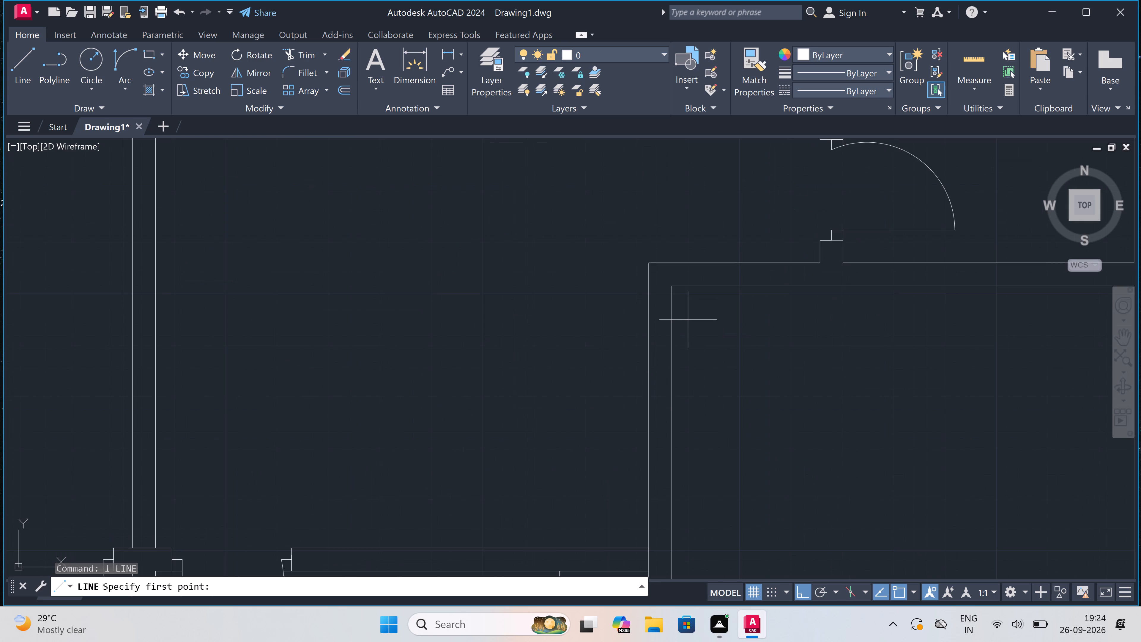
pyautogui.click(671, 308)
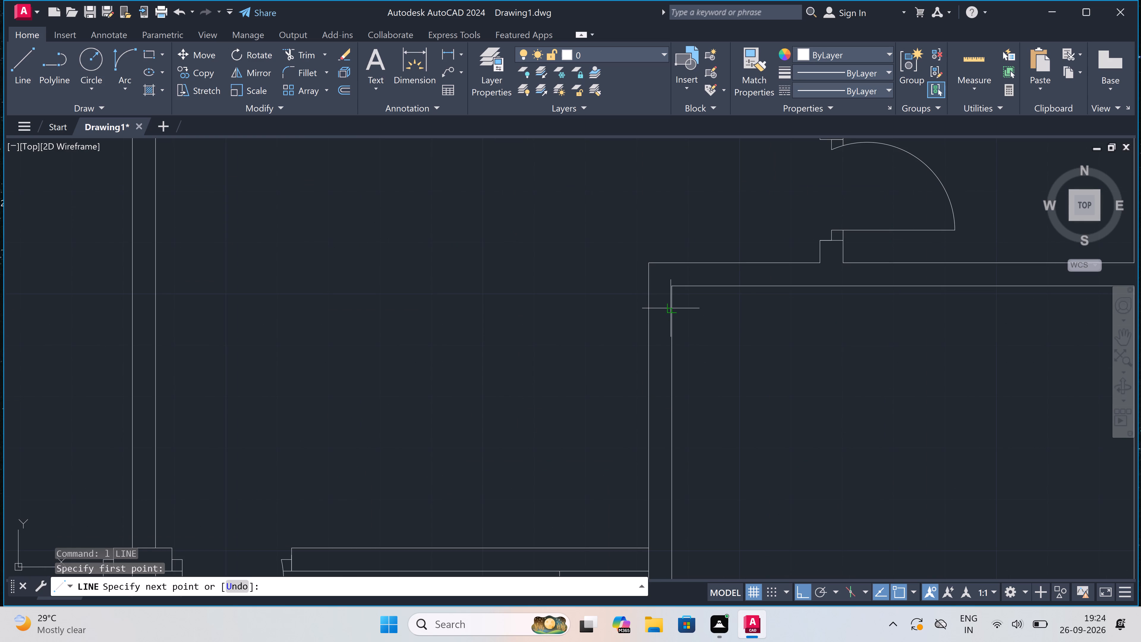
pyautogui.click(649, 314)
pyautogui.click(660, 310)
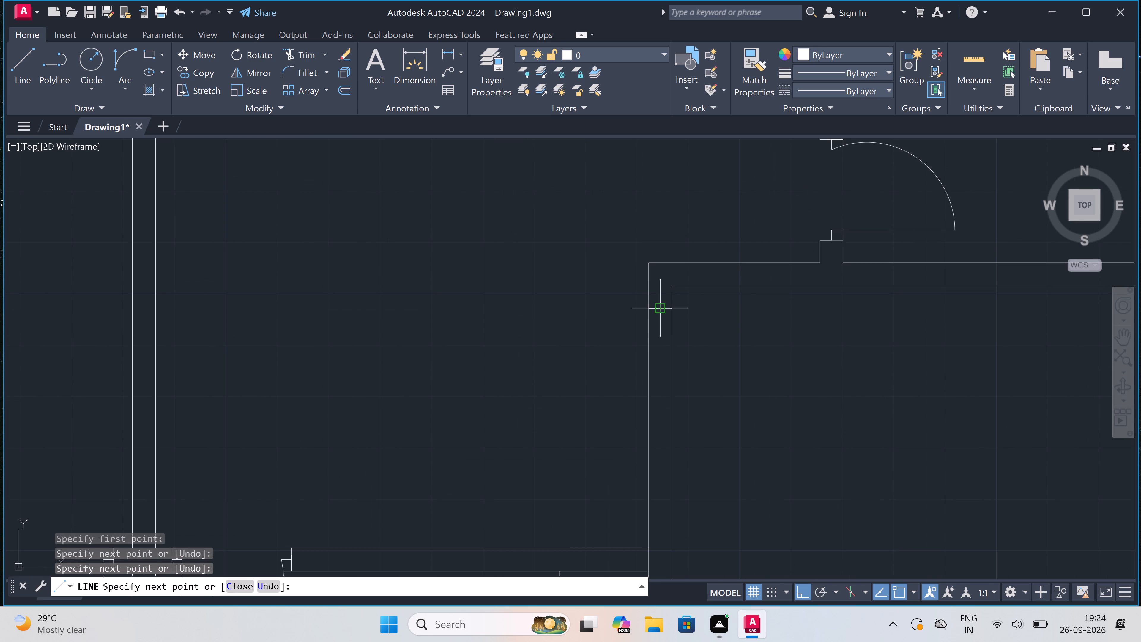
pyautogui.write('2"')
pyautogui.press('space')
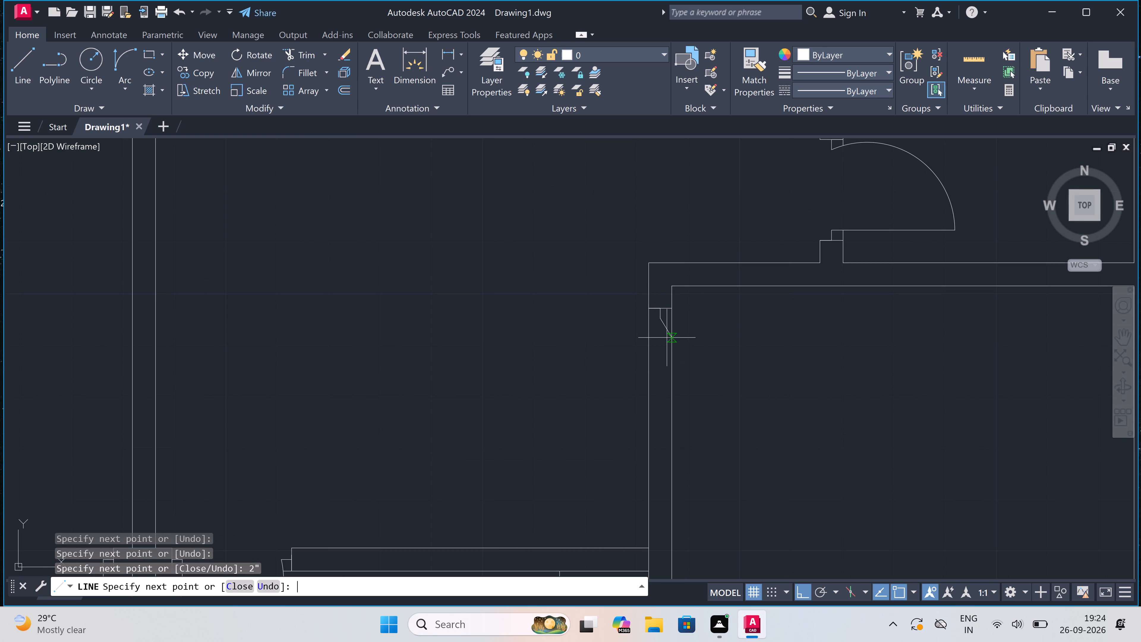
pyautogui.press('3')
pyautogui.write("'")
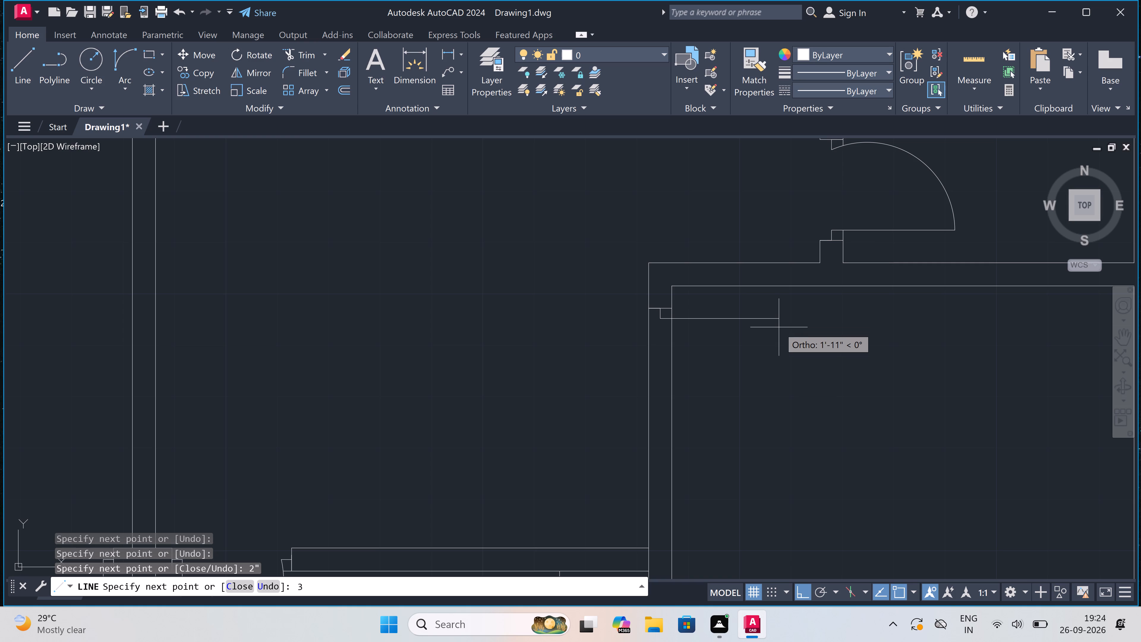
pyautogui.press('space')
pyautogui.press('Escape')
# Draw the lower door jamb line across the lower-right large room's left wall and start its stop line from the midpoint.
pyautogui.press('space')
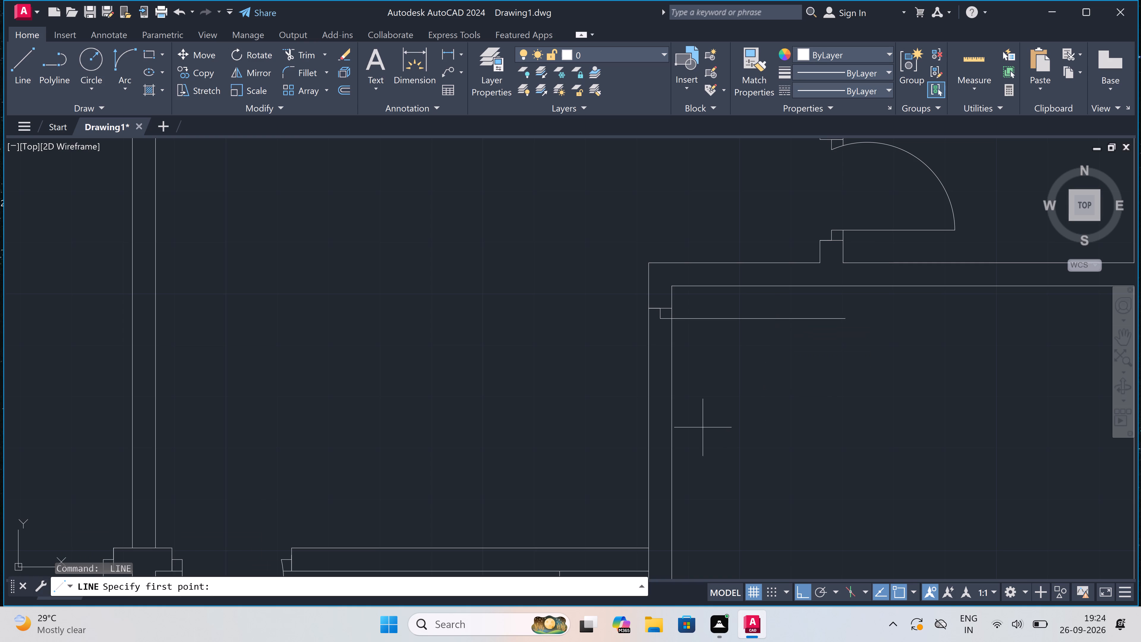
pyautogui.click(674, 453)
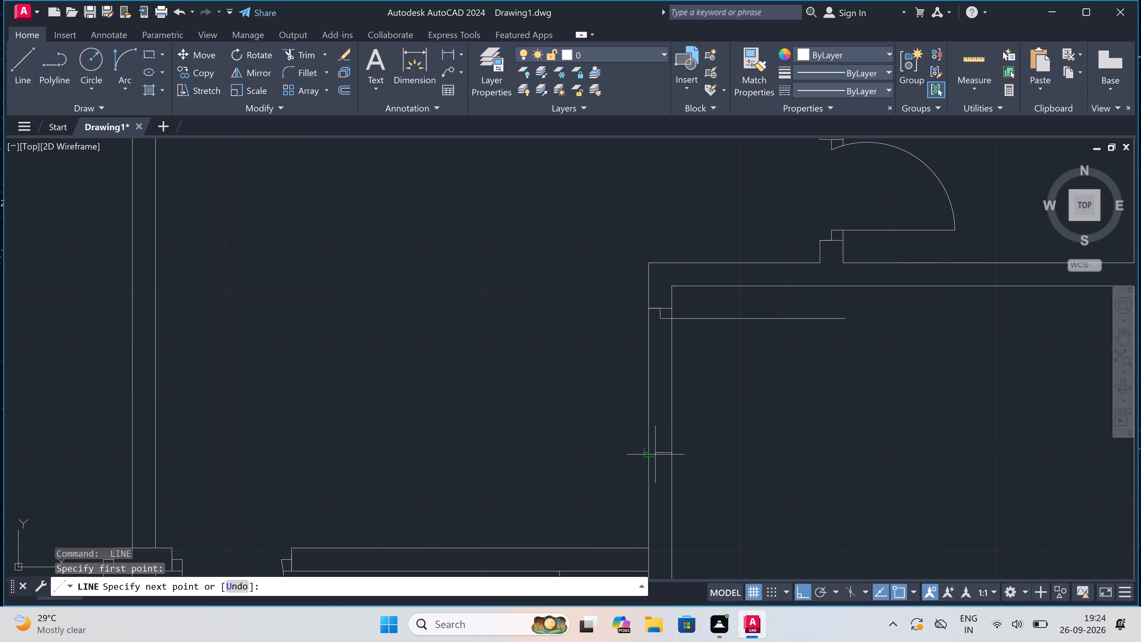
pyautogui.click(652, 453)
pyautogui.click(666, 453)
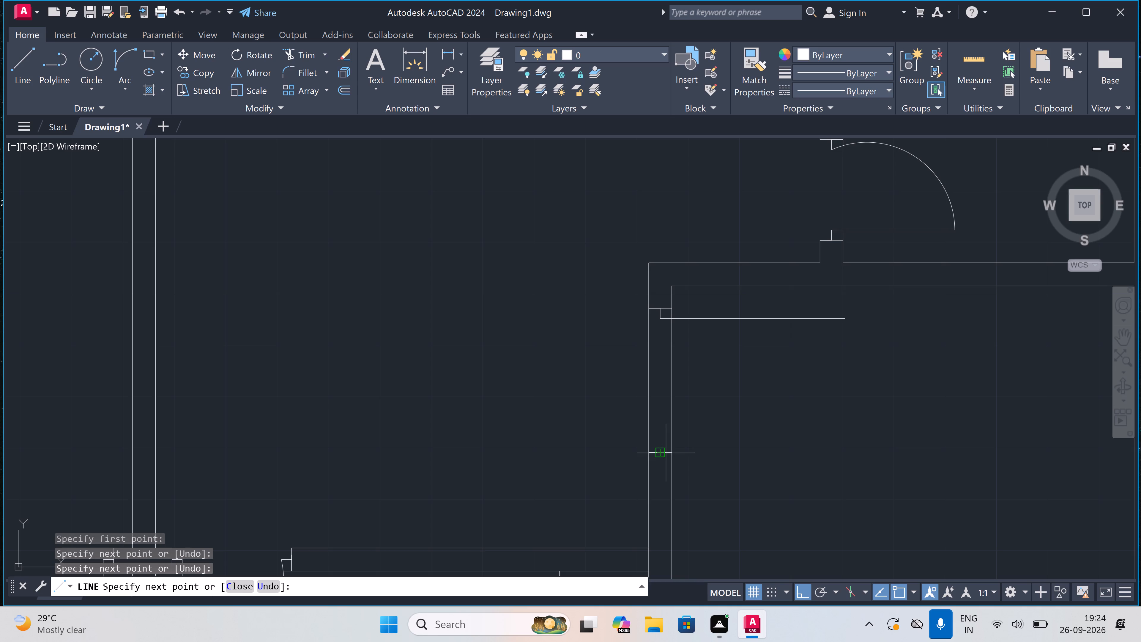
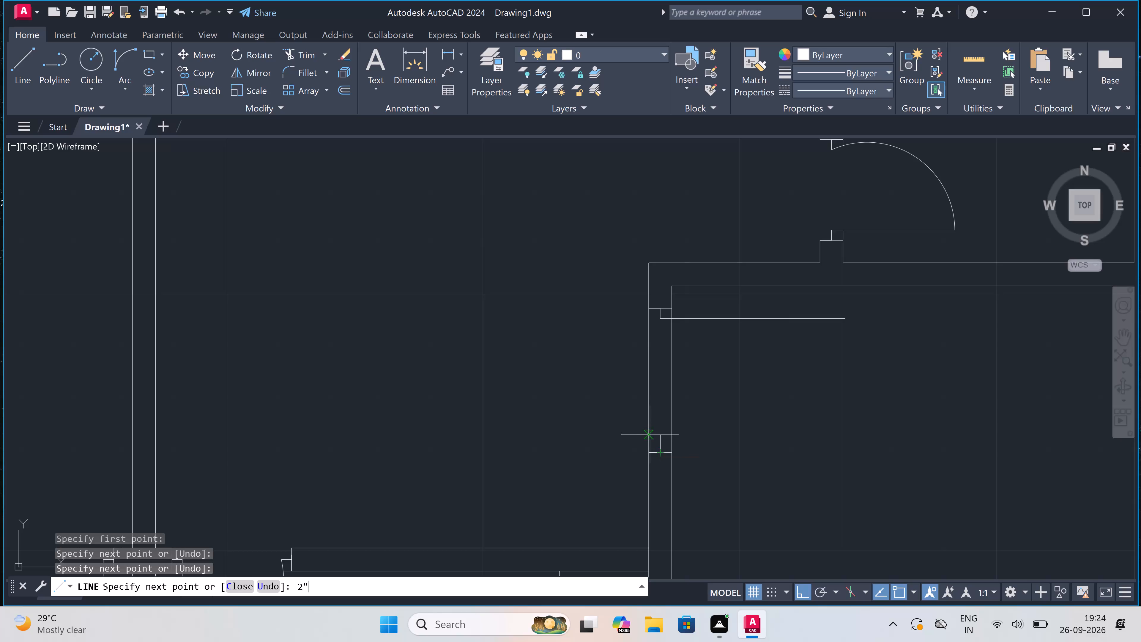
# Finish the 2" stop line on the lower door jamb of the lower-right large room.
pyautogui.press('Escape')
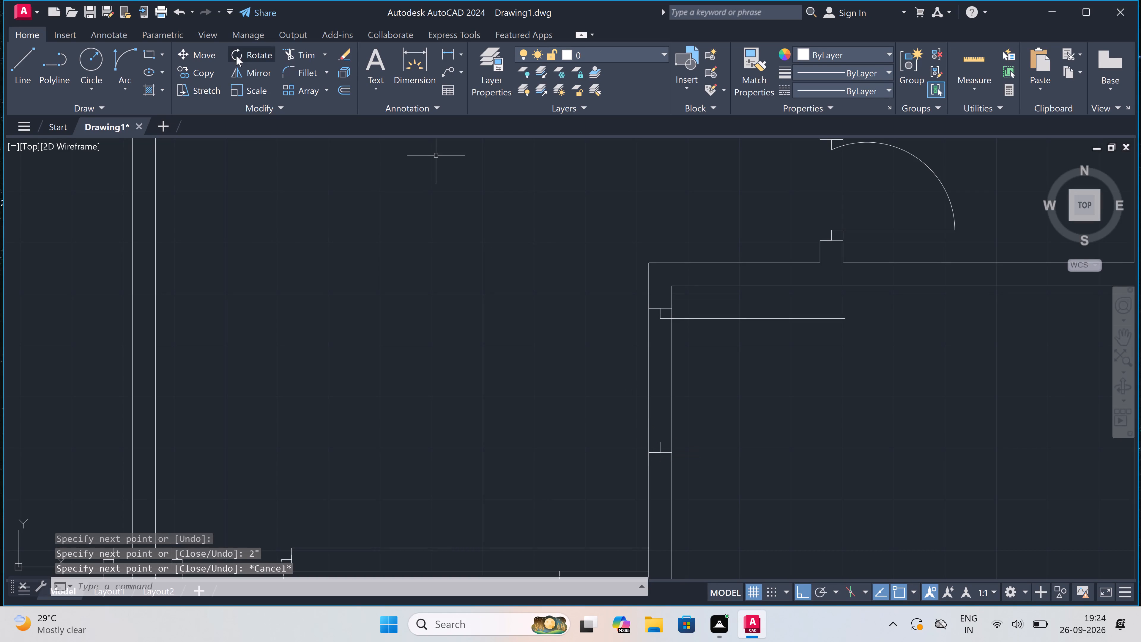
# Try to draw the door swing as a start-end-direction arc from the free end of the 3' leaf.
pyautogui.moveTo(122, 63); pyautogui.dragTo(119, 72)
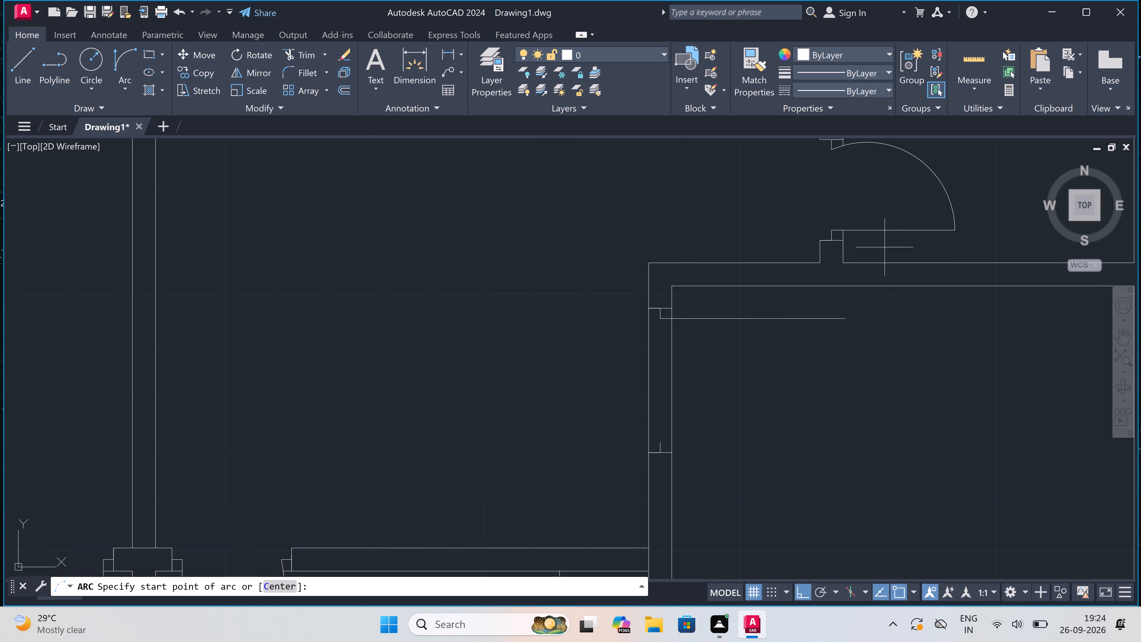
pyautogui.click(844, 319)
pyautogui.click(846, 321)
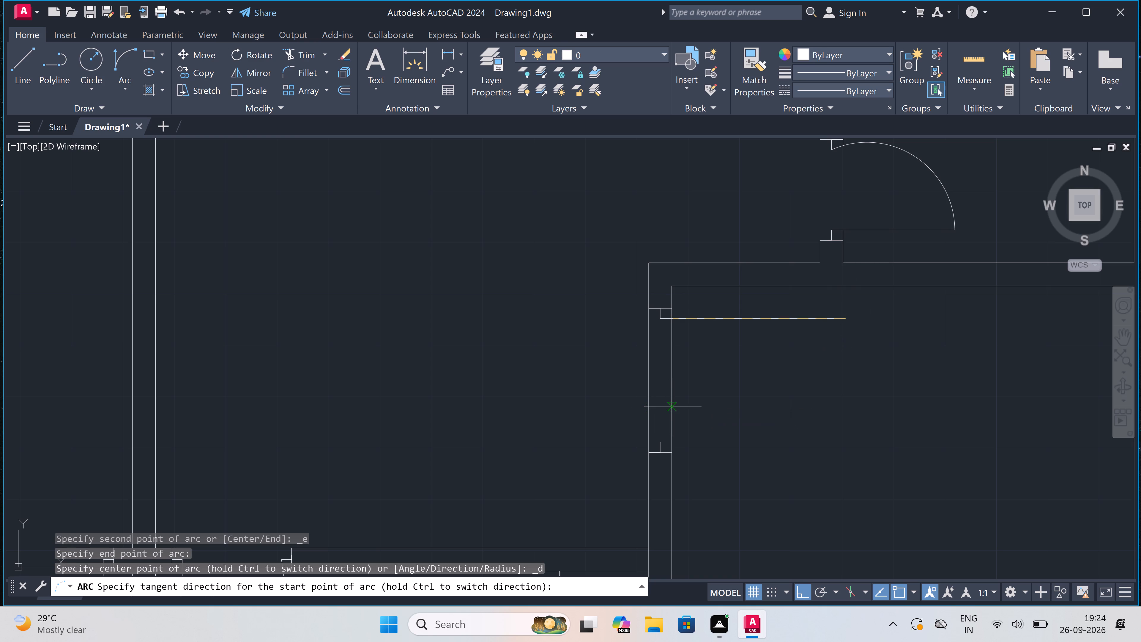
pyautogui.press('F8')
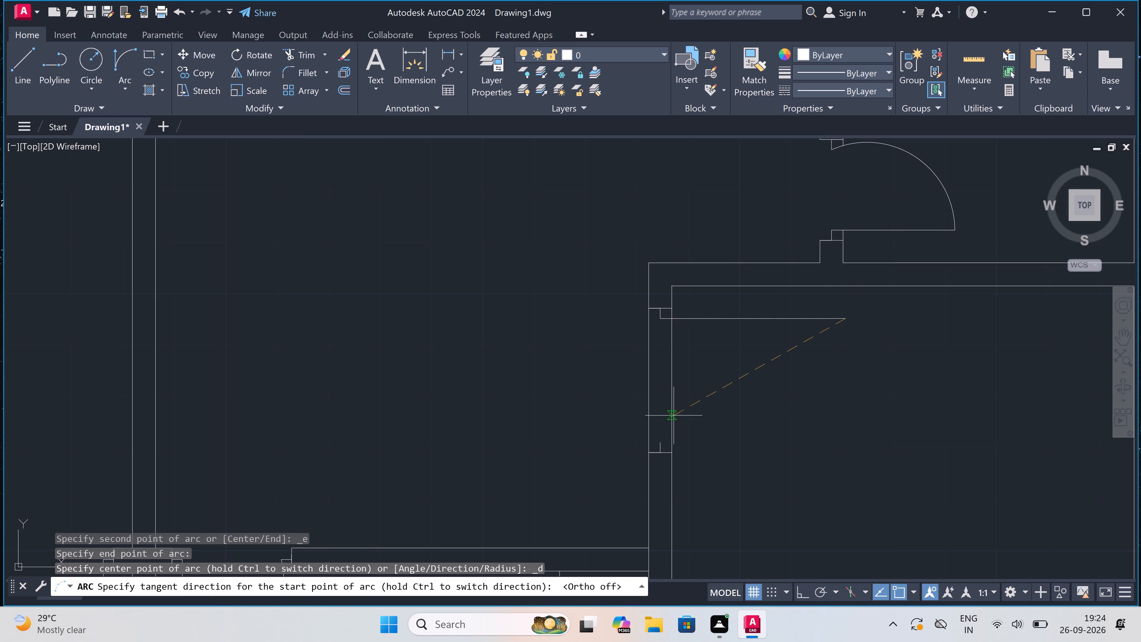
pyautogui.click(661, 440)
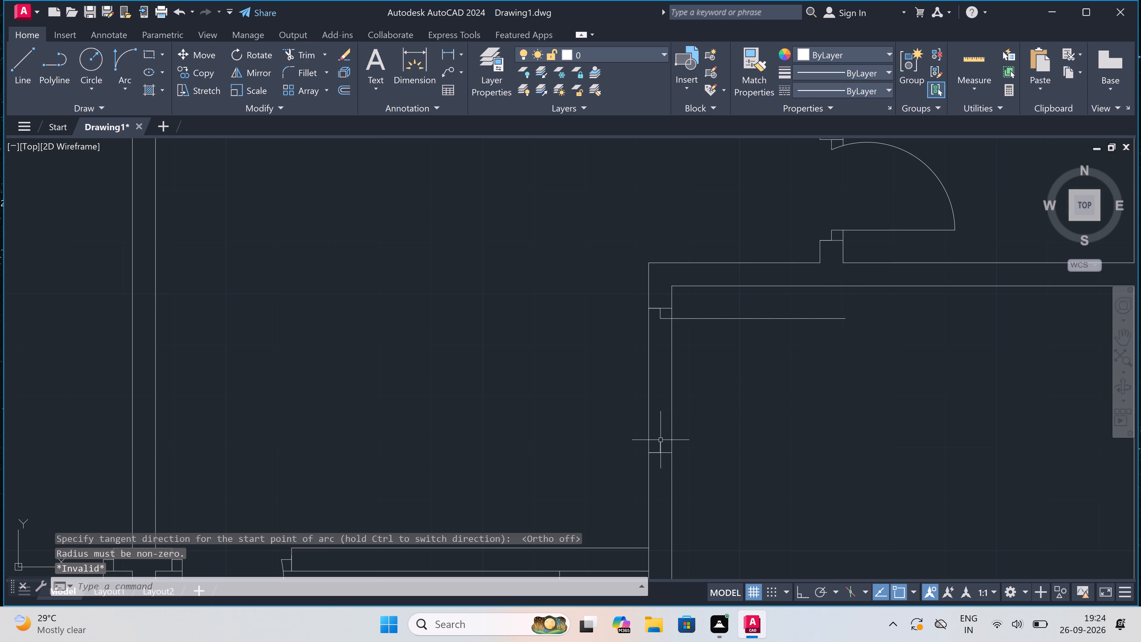
# Draw a three-point swing arc from the lower jamb's stop through the leaf's free end to the wall corner above.
pyautogui.press('space')
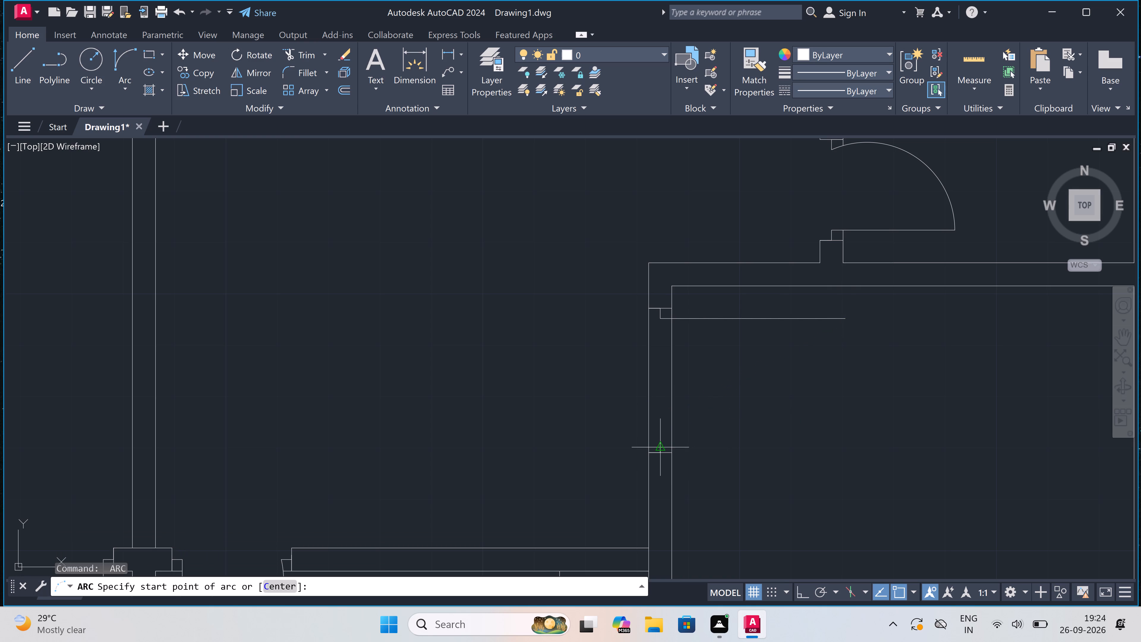
pyautogui.moveTo(657, 442); pyautogui.dragTo(663, 436)
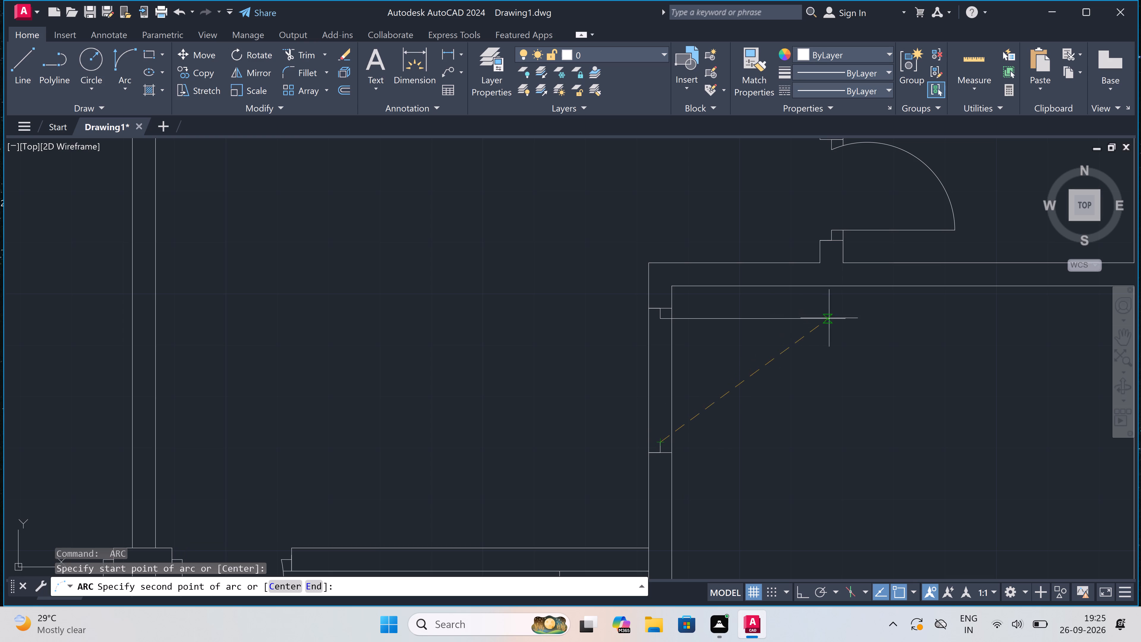
pyautogui.click(847, 317)
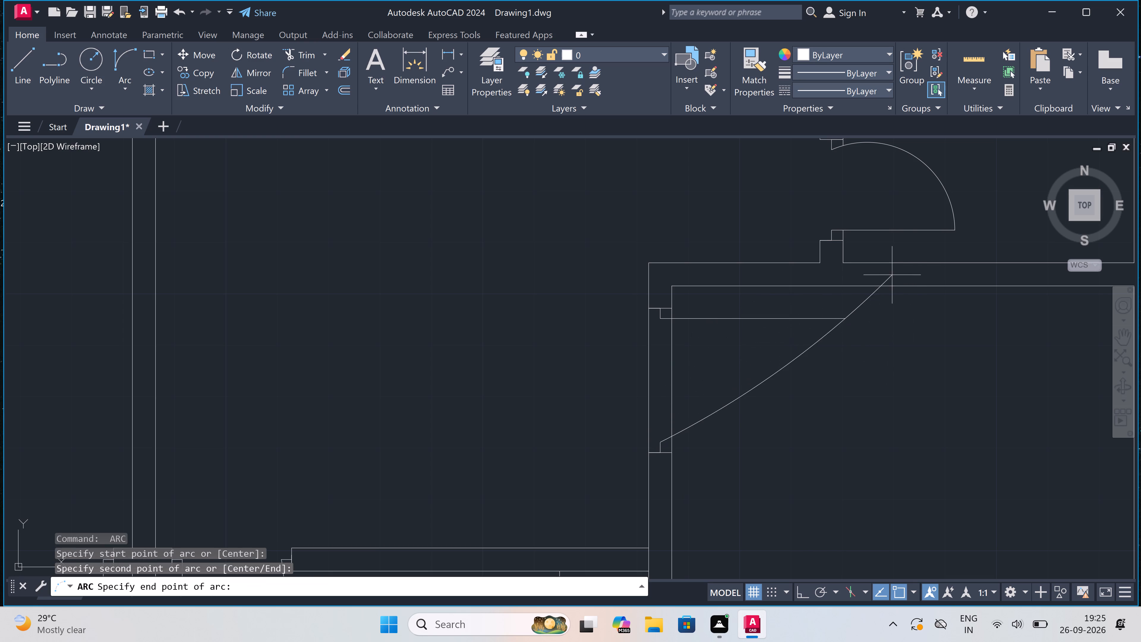
pyautogui.doubleClick(846, 265)
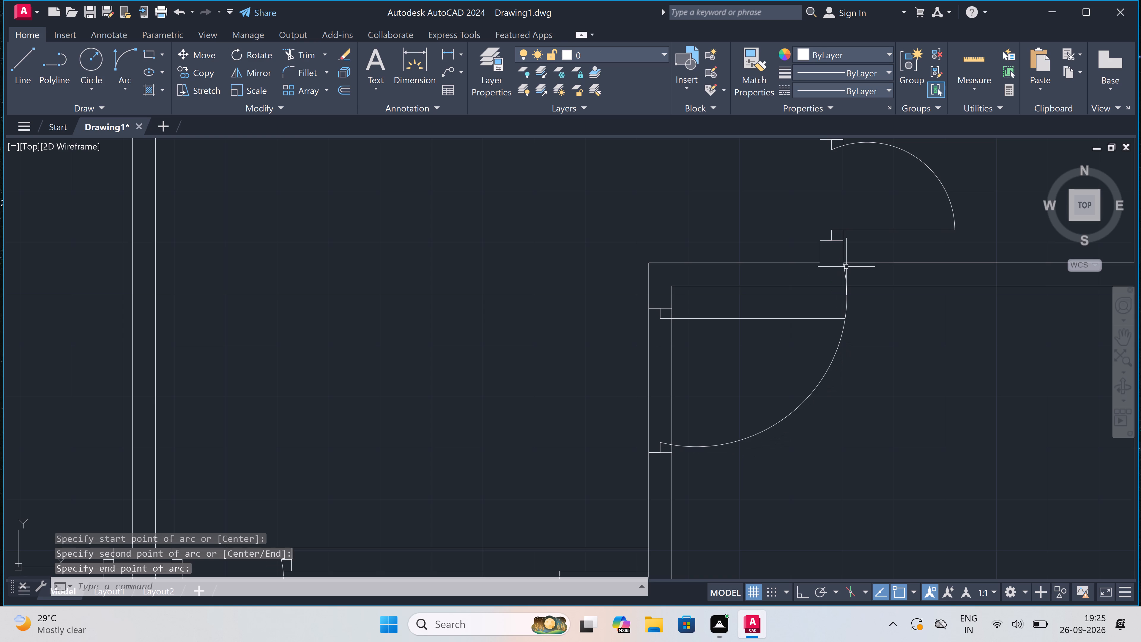
# Trim the swing arc's excess above the door leaf, on both sides of the room's upper wall line.
pyautogui.press('r')
pyautogui.press('Escape')
pyautogui.write('tr')
pyautogui.press('space')
pyautogui.scroll(2, 847, 283)
pyautogui.click(847, 281)
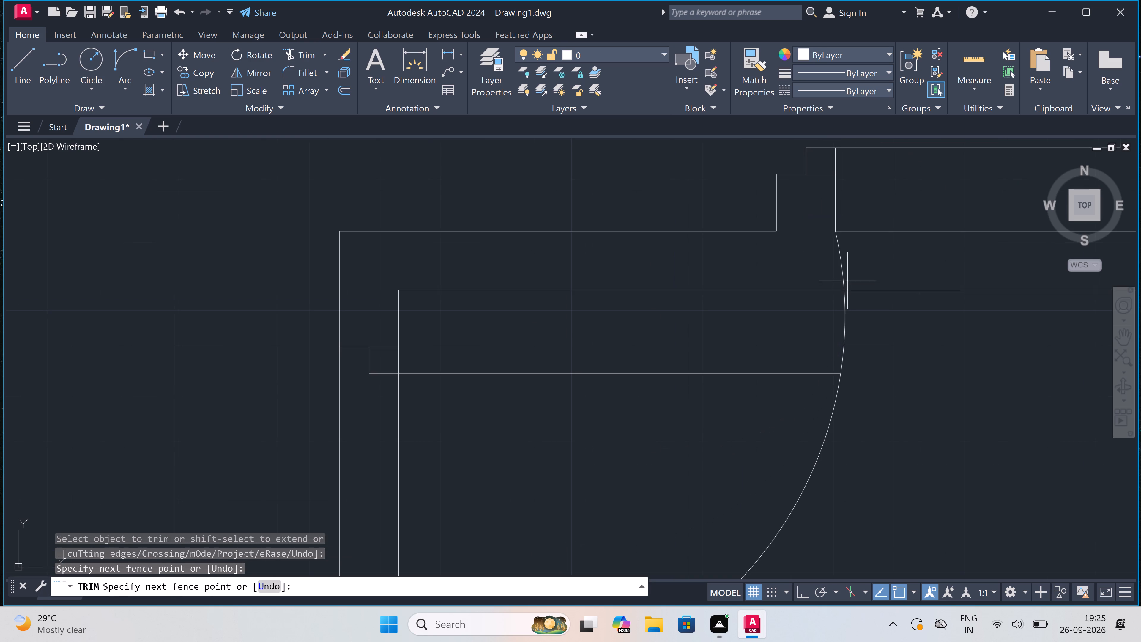
pyautogui.click(797, 280)
pyautogui.click(864, 346)
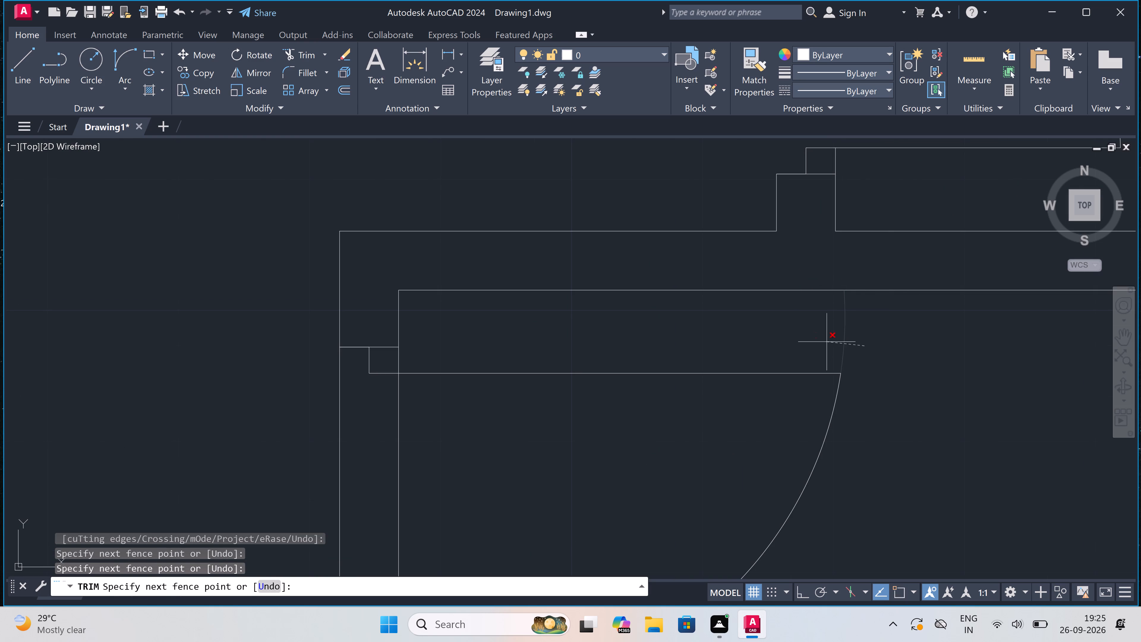
pyautogui.click(811, 342)
# Trim both wall lines between the two jambs to open the lower-right large room's doorway.
pyautogui.scroll(-3, 703, 373)
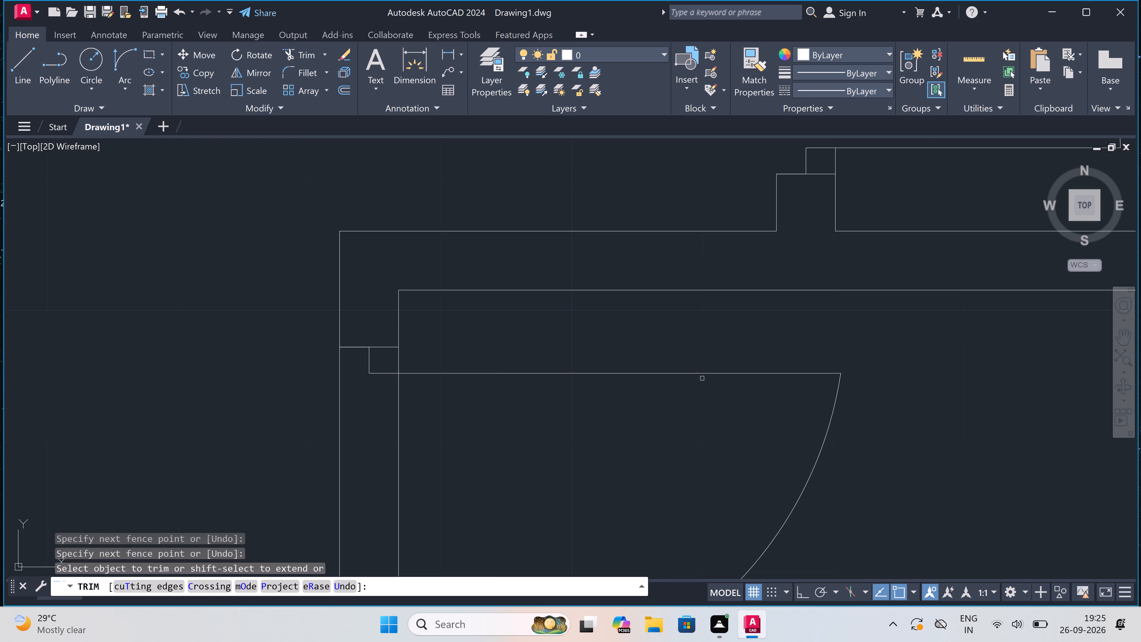
pyautogui.click(660, 398)
pyautogui.click(565, 413)
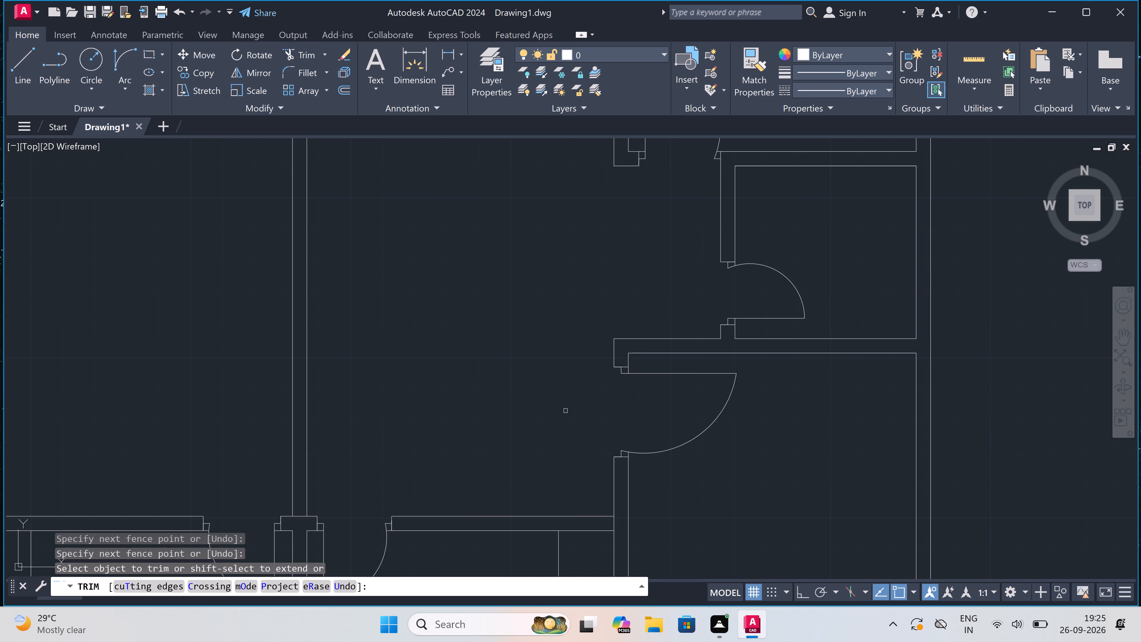
pyautogui.press('Escape')
# Draw a window end line across the middle-left room's exterior wall and a 5' line down the wall from its midpoint.
pyautogui.scroll(-3, 612, 343)
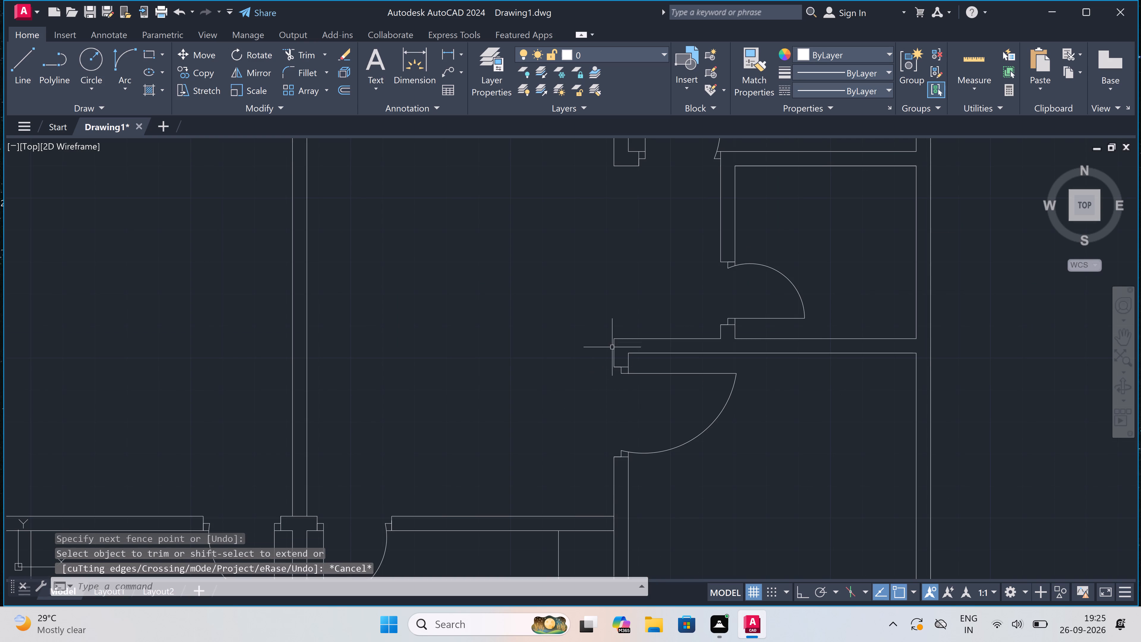
pyautogui.scroll(-4, 601, 347)
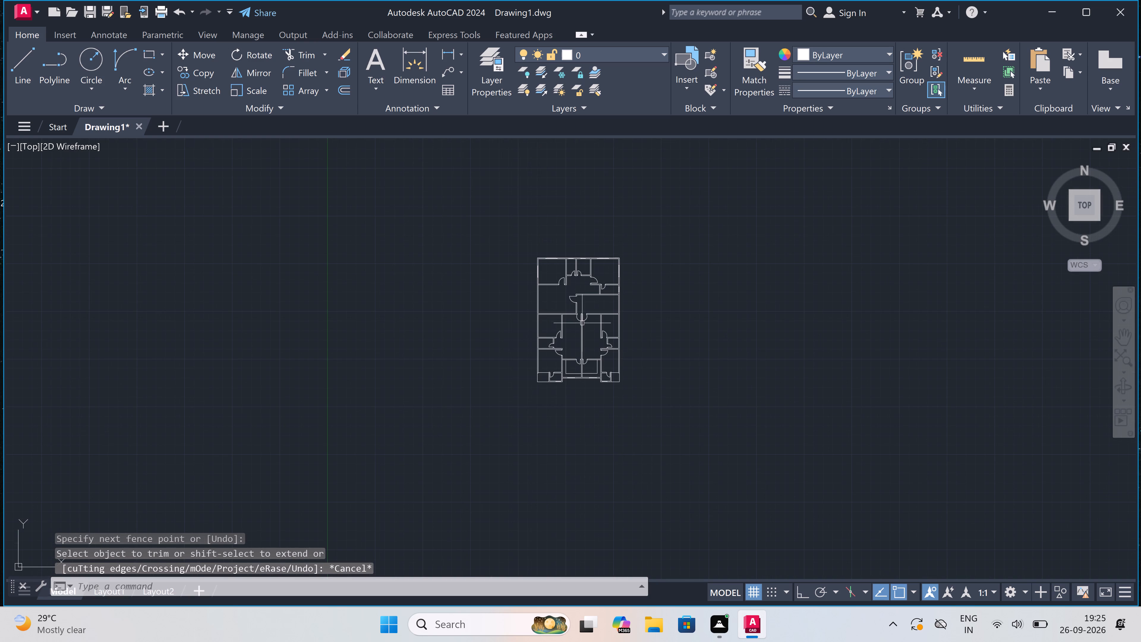
pyautogui.scroll(4, 542, 321)
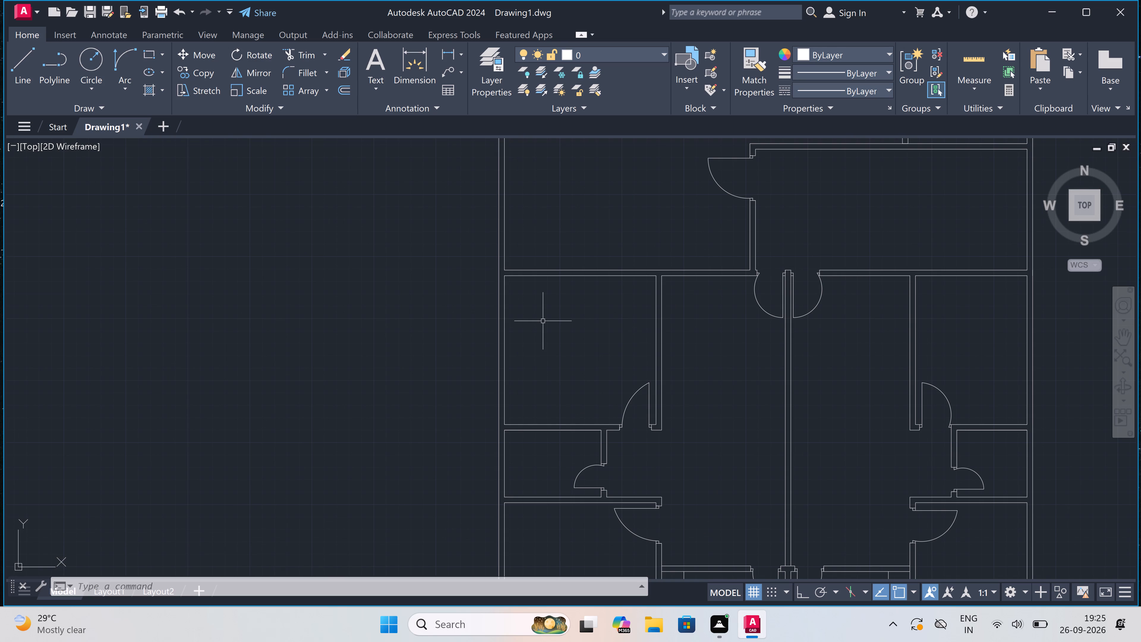
pyautogui.write('l')
pyautogui.press('space')
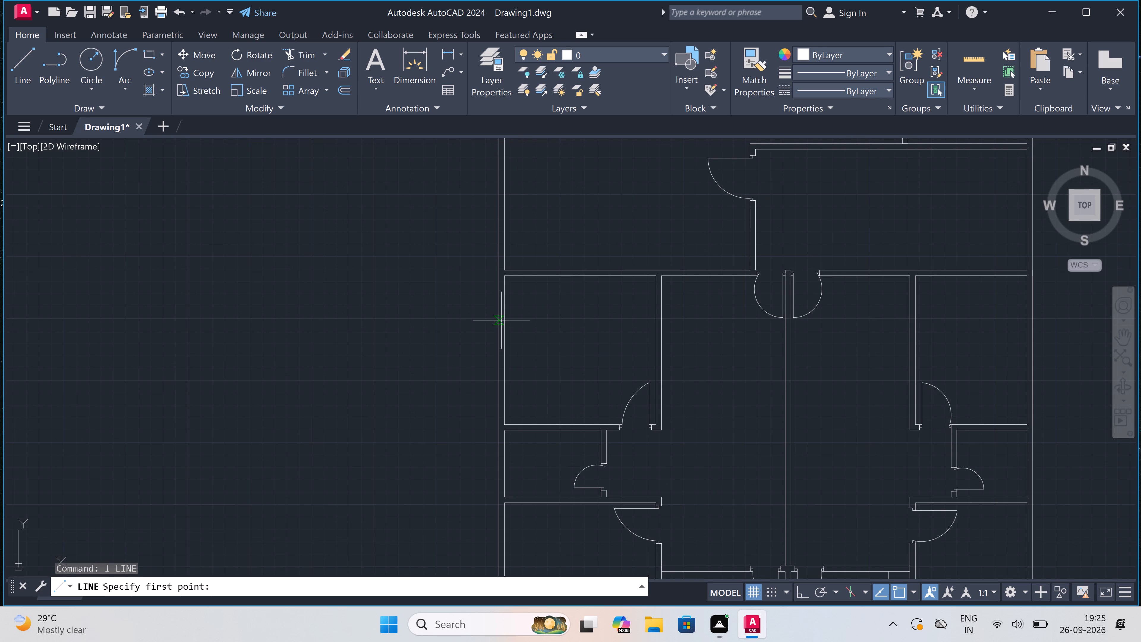
pyautogui.scroll(2, 501, 314)
pyautogui.click(502, 305)
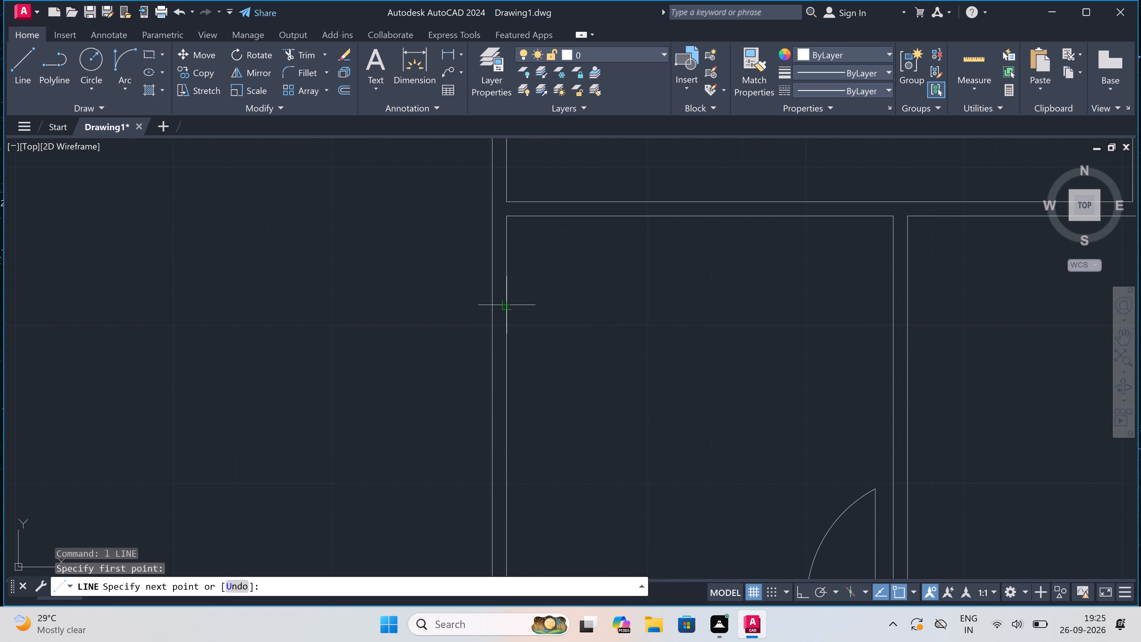
pyautogui.click(493, 308)
pyautogui.scroll(2, 493, 308)
pyautogui.click(508, 302)
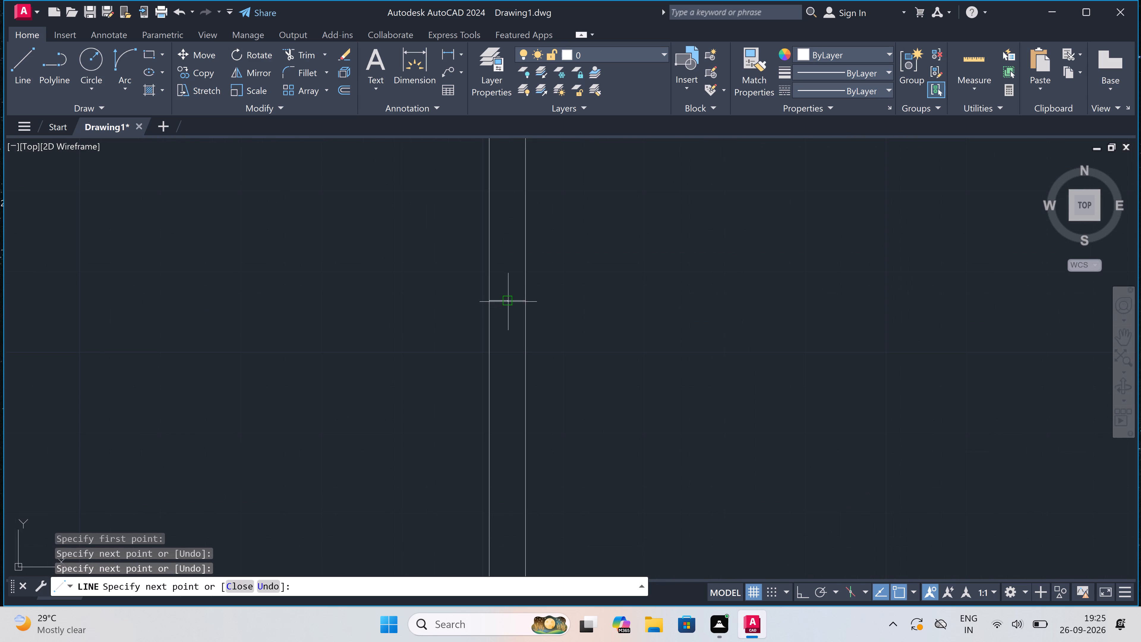
pyautogui.press('5')
pyautogui.press("'")
pyautogui.hotkey('ctrl', 'z')
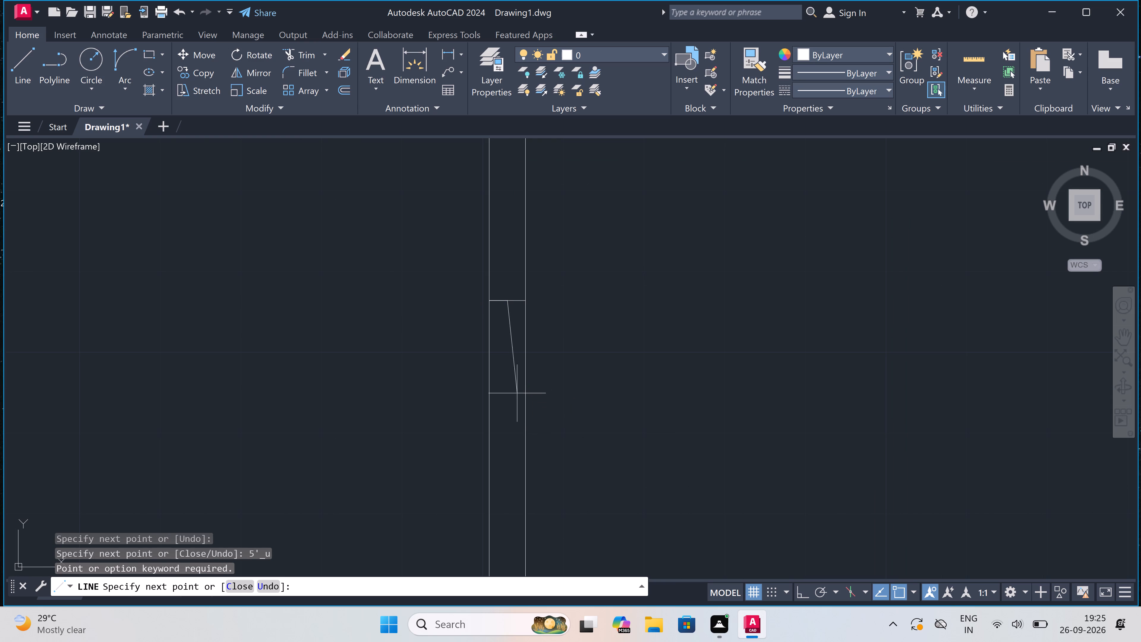
pyautogui.press('F8')
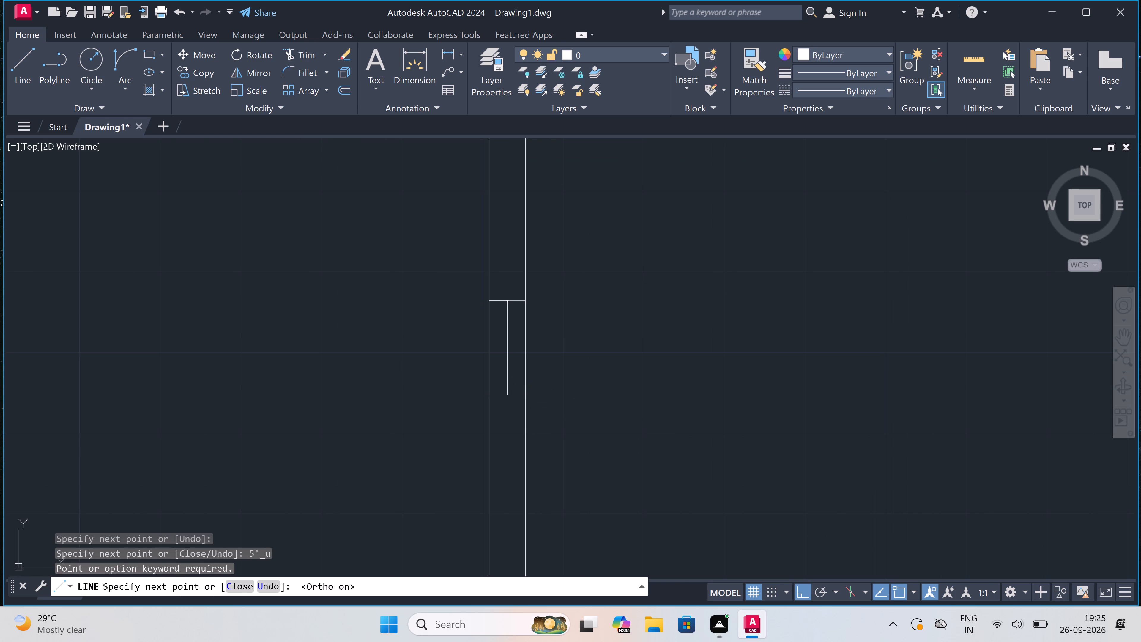
pyautogui.write("5'")
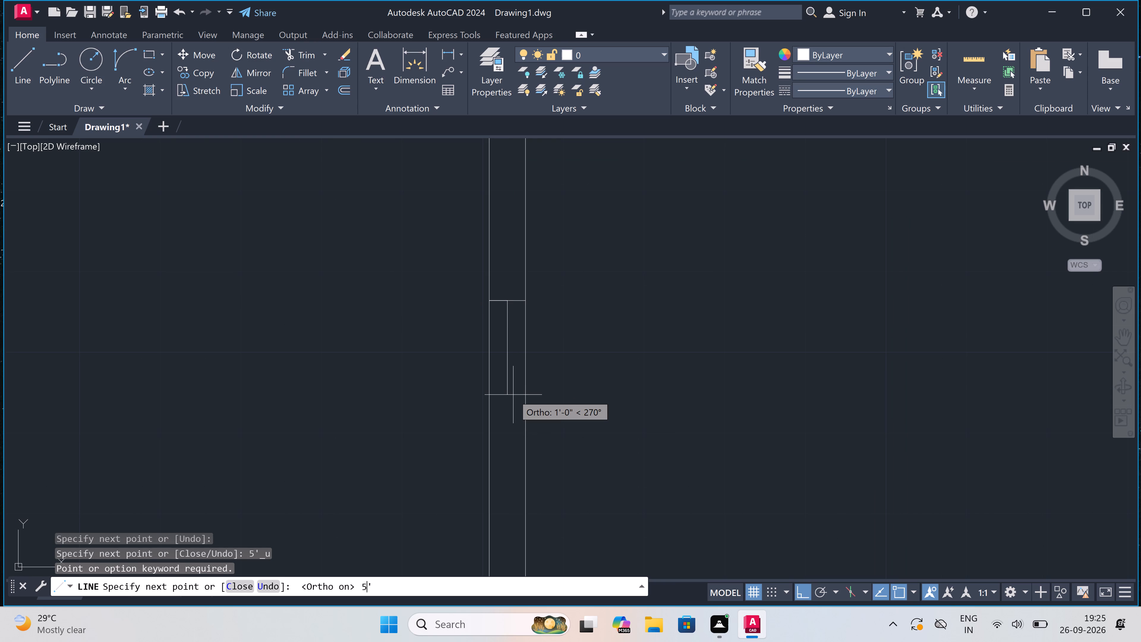
pyautogui.press('space')
# Close the window's lower end with a line across the full thickness of the middle-left room's exterior wall.
pyautogui.scroll(-4, 513, 395)
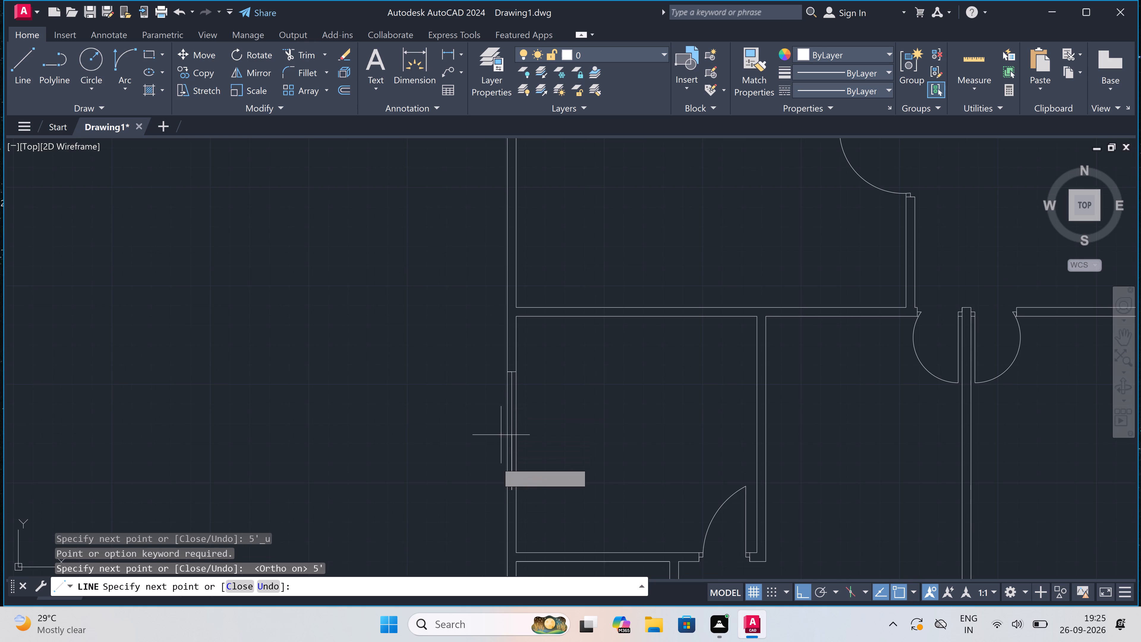
pyautogui.scroll(3, 494, 478)
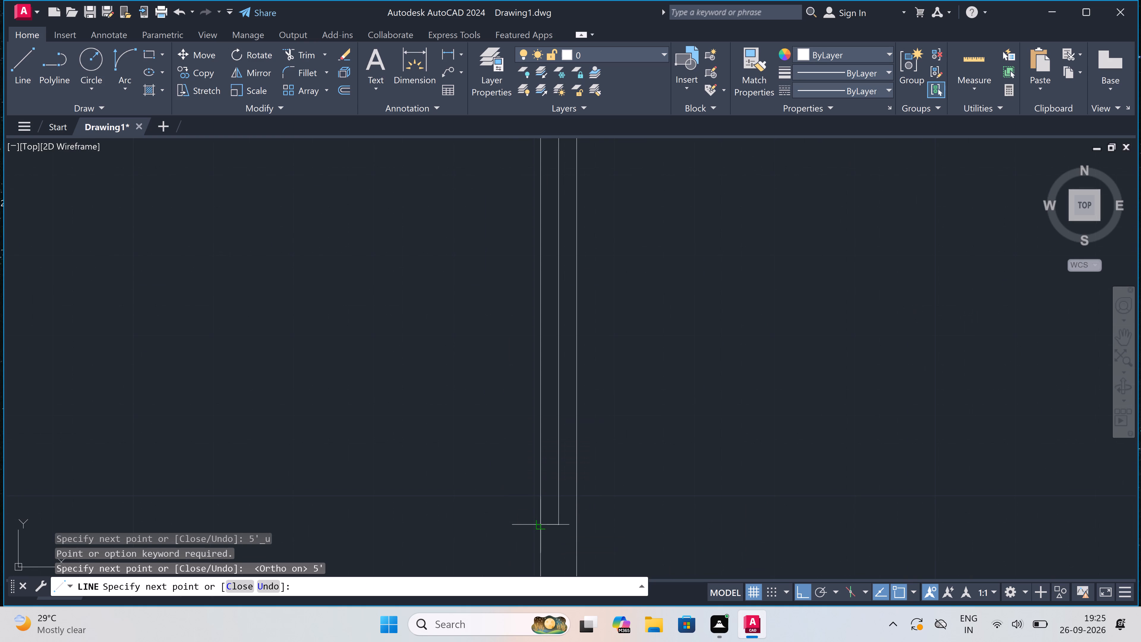
pyautogui.click(539, 523)
pyautogui.moveTo(574, 528); pyautogui.dragTo(572, 526)
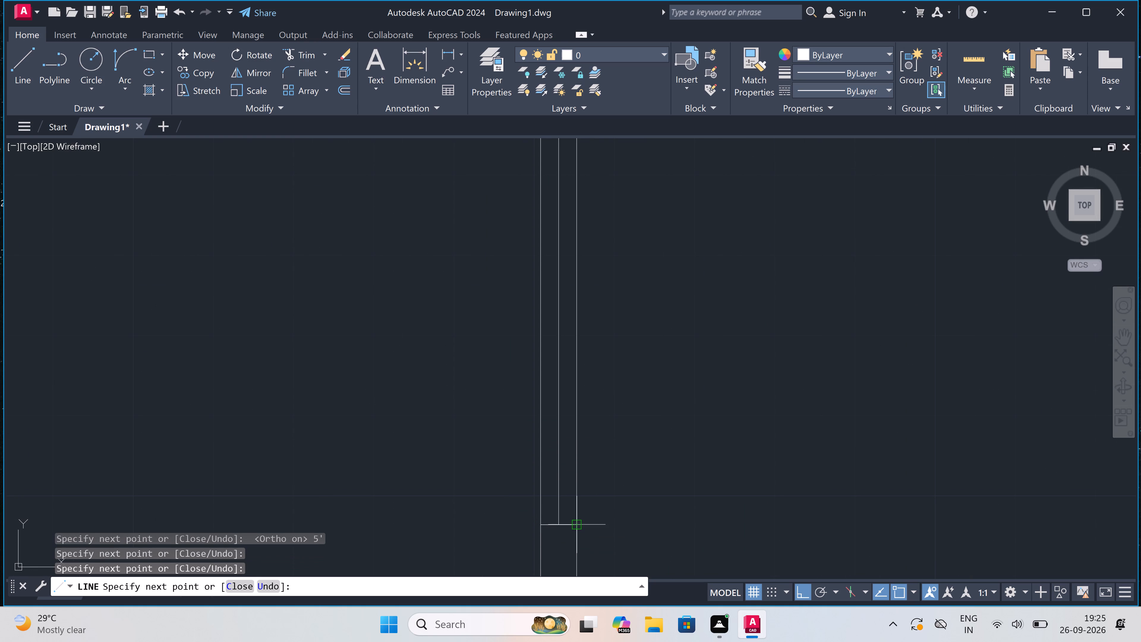
pyautogui.press('Escape')
# Draw a matching window in the middle-right room's exterior wall: lower end line, 5' line up from its midpoint, and upper end line.
pyautogui.scroll(-7, 537, 490)
pyautogui.scroll(3, 656, 482)
pyautogui.press('space')
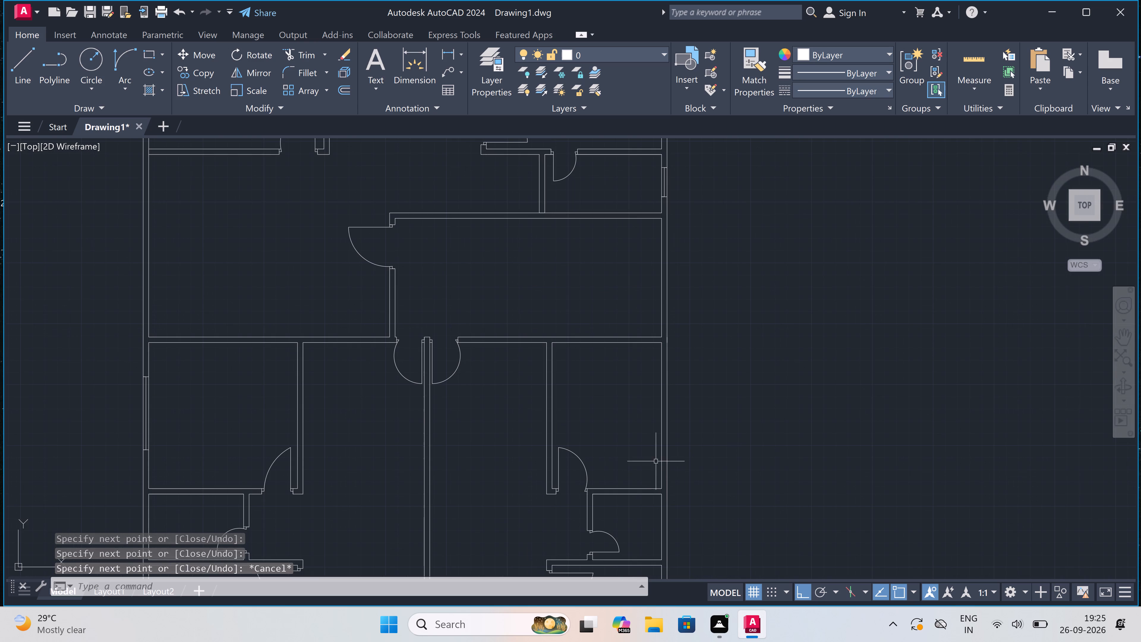
pyautogui.scroll(2, 658, 453)
pyautogui.click(664, 445)
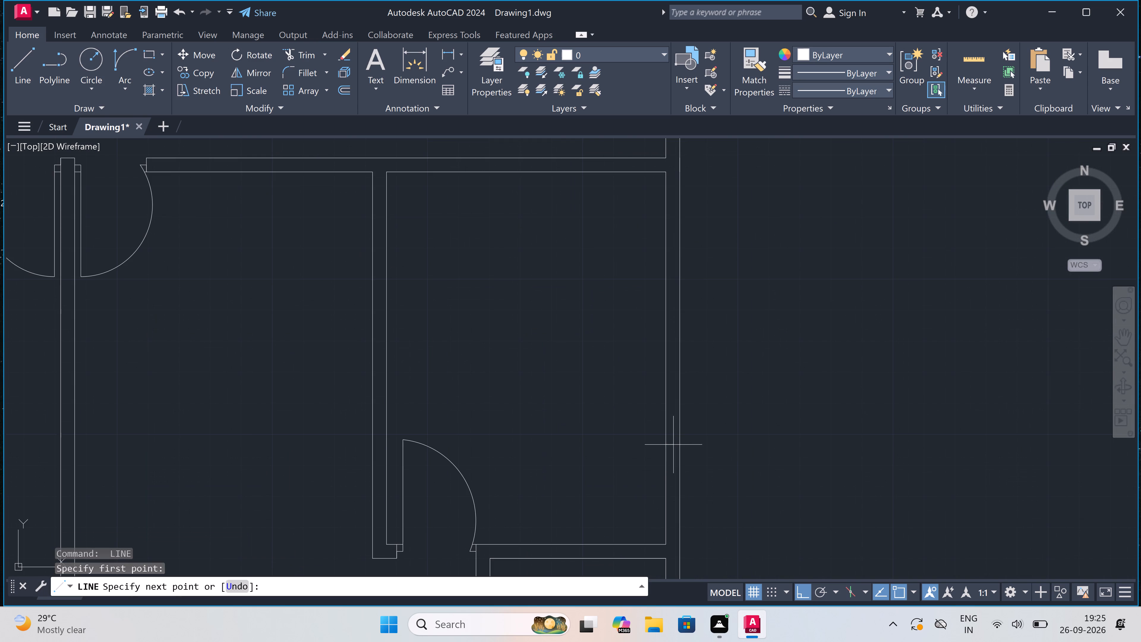
pyautogui.click(677, 445)
pyautogui.click(672, 447)
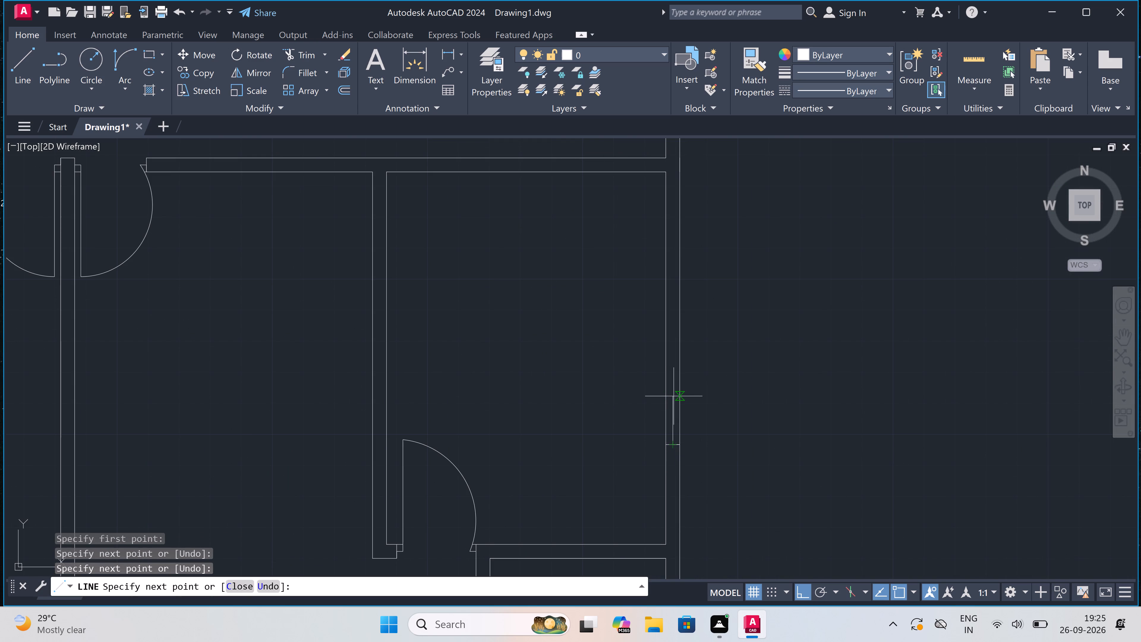
pyautogui.write("5'")
pyautogui.press('space')
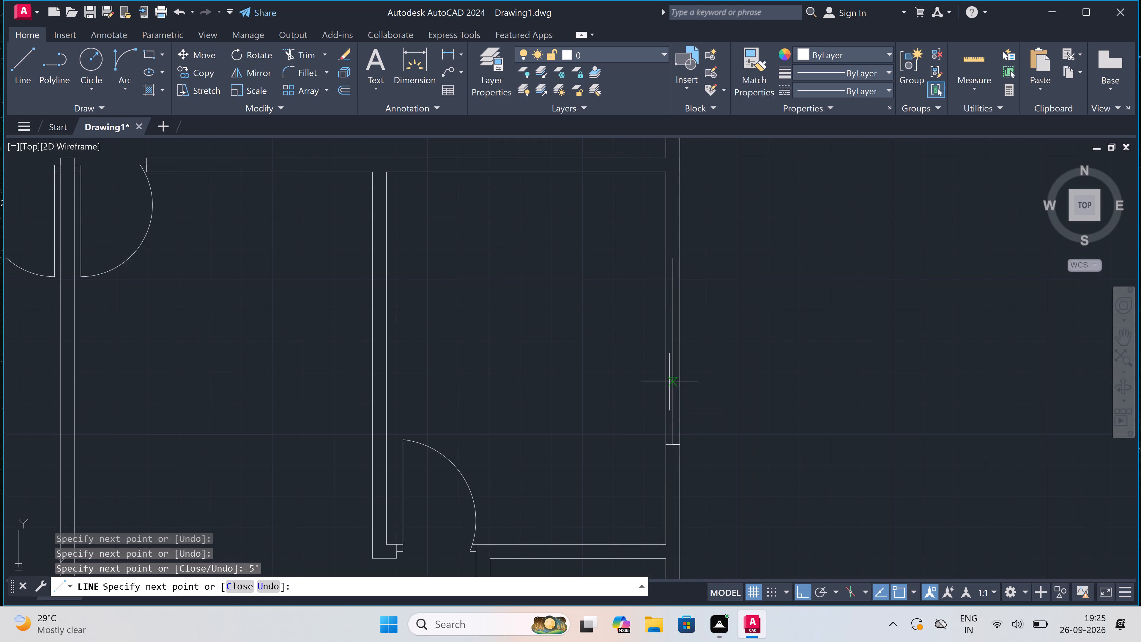
pyautogui.click(666, 258)
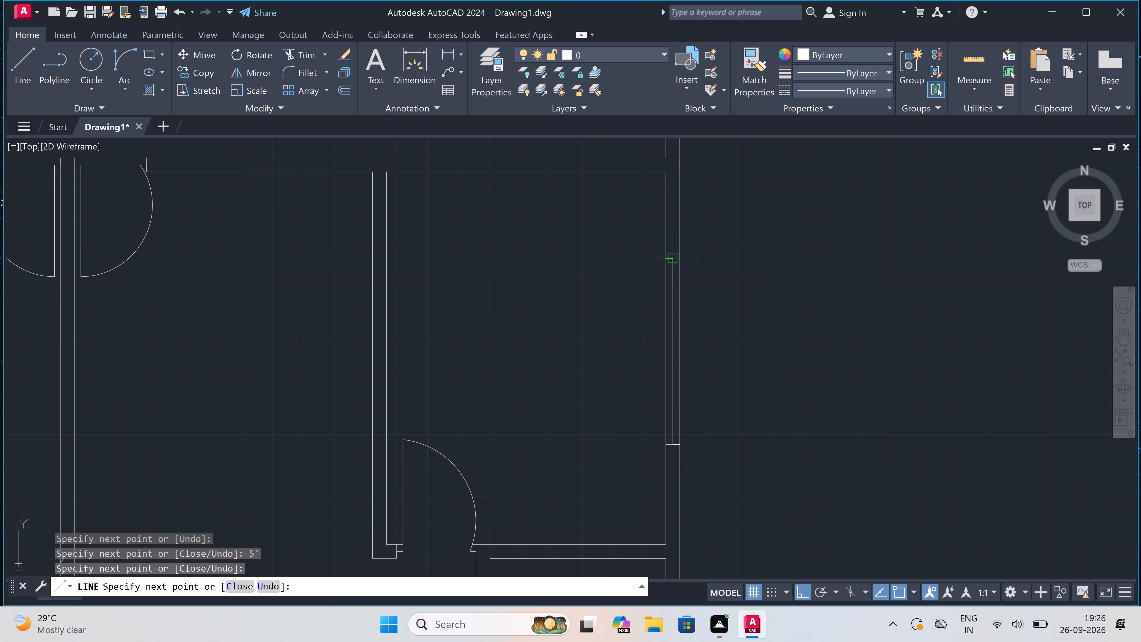
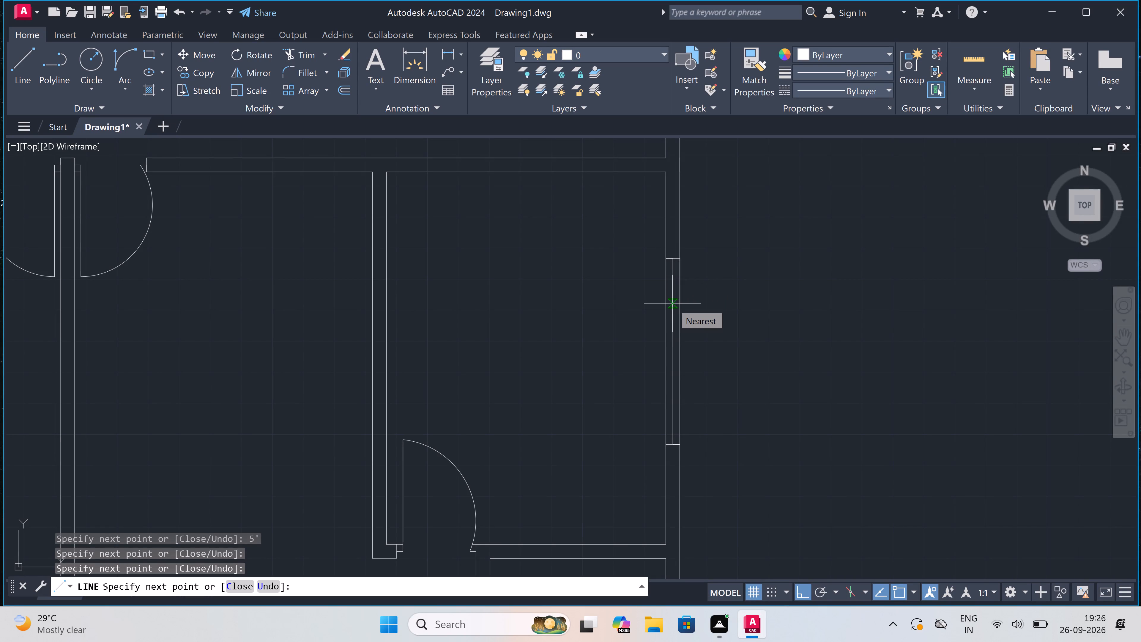
# Draw a 2' window in the small right-side room's exterior wall: upper end line, 2' line down from its midpoint, and lower end line.
pyautogui.press('Escape')
pyautogui.scroll(-3, 672, 303)
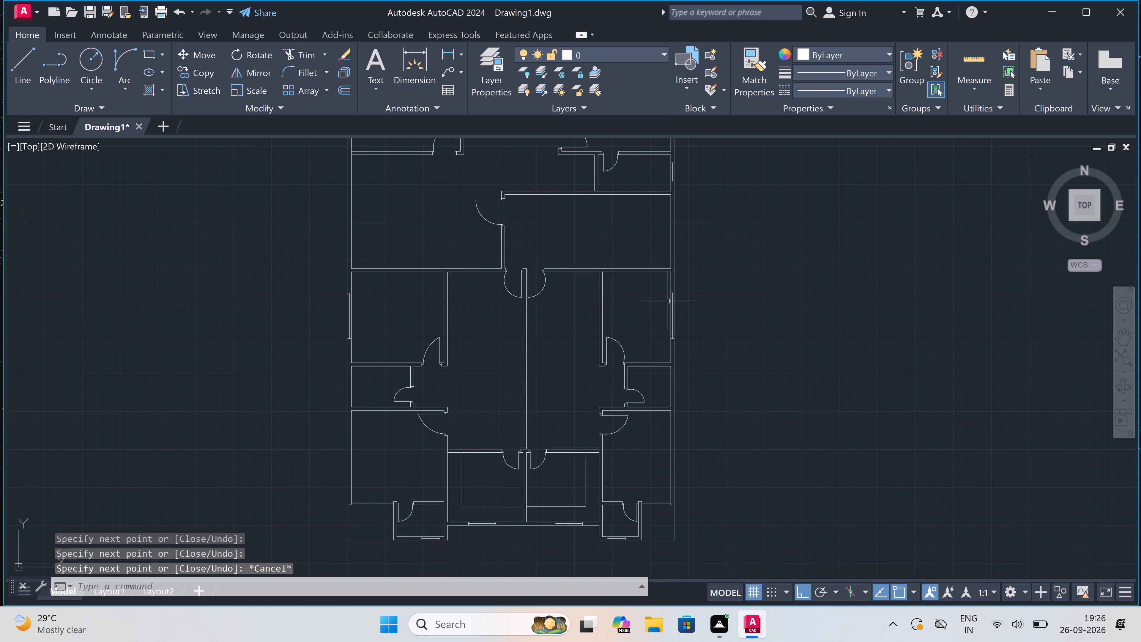
pyautogui.scroll(-1, 662, 299)
pyautogui.scroll(4, 659, 338)
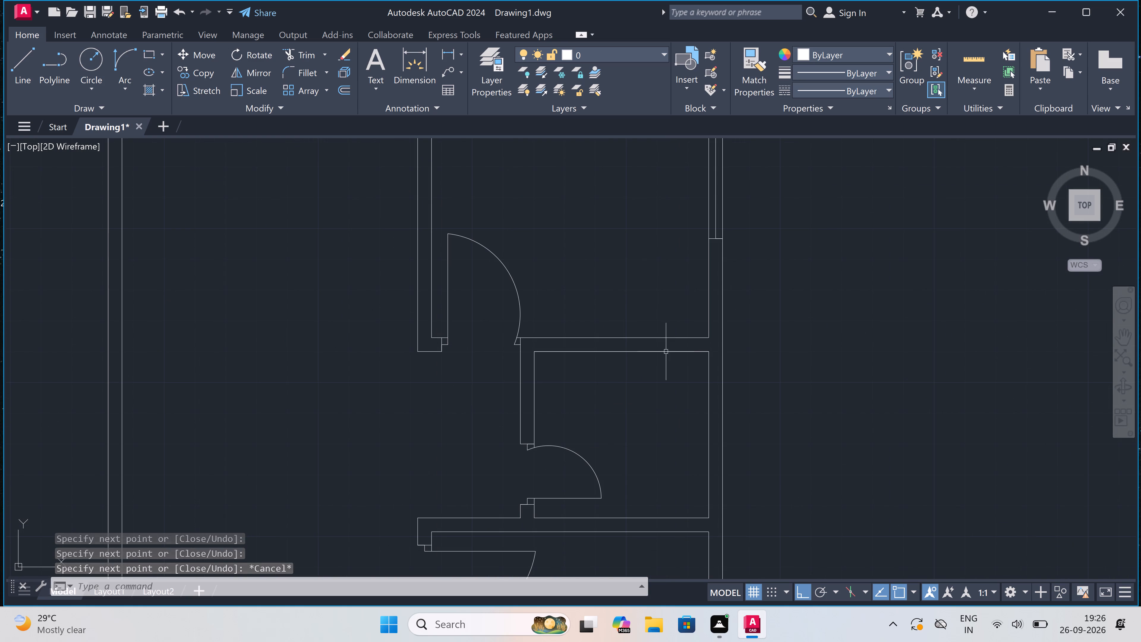
pyautogui.scroll(-3, 679, 358)
pyautogui.scroll(4, 692, 405)
pyautogui.scroll(-2, 658, 324)
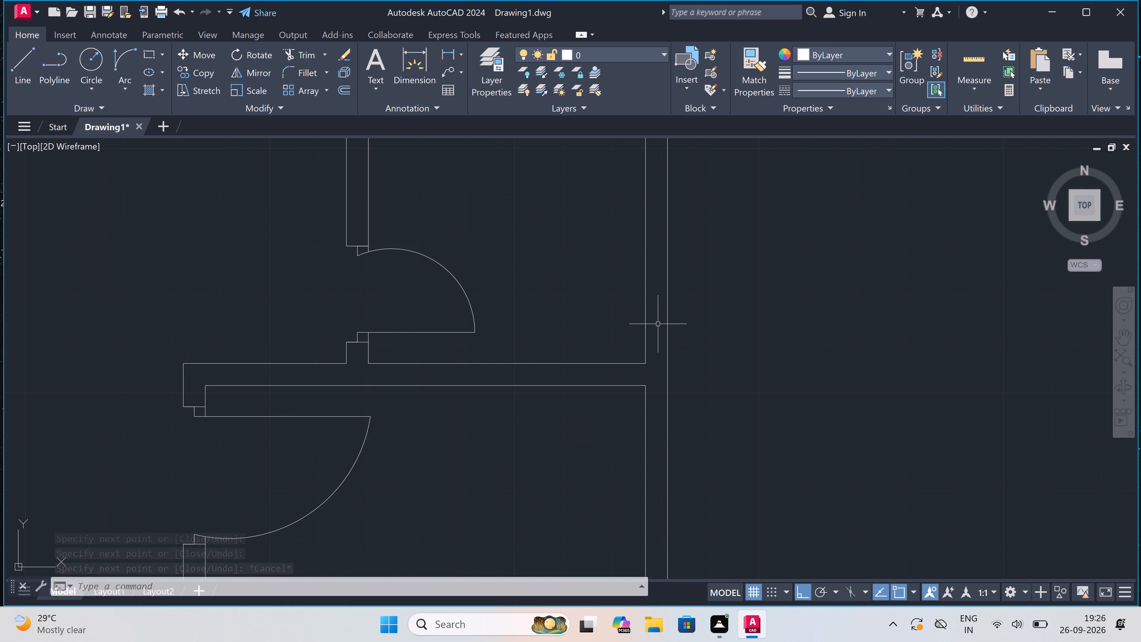
pyautogui.scroll(1, 644, 280)
pyautogui.press('space')
pyautogui.scroll(1, 657, 241)
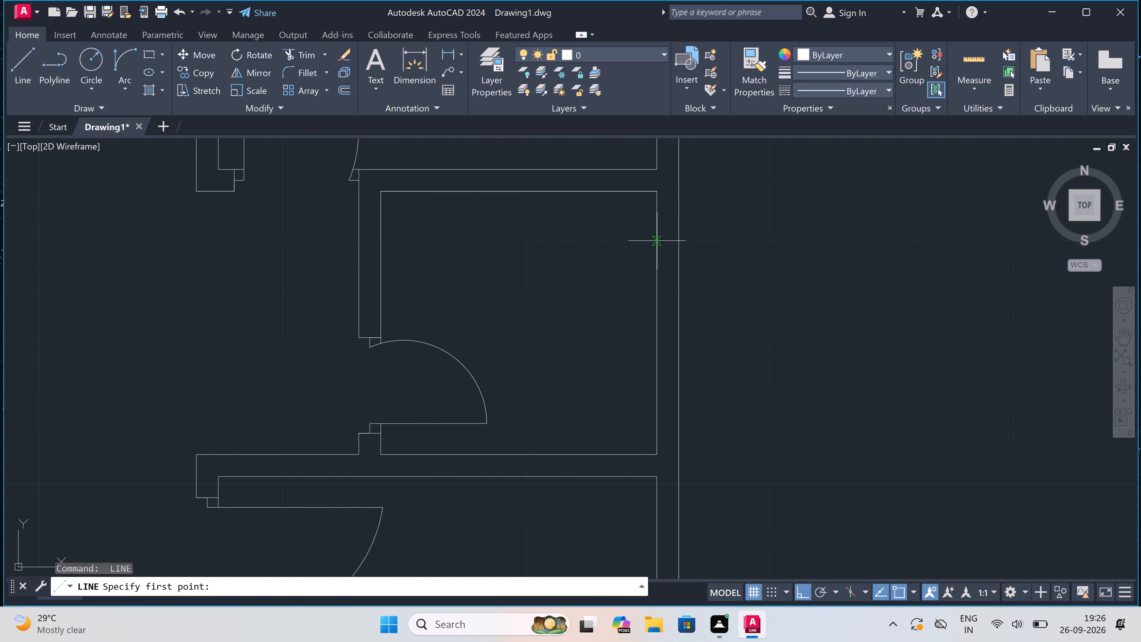
pyautogui.click(657, 242)
pyautogui.click(676, 244)
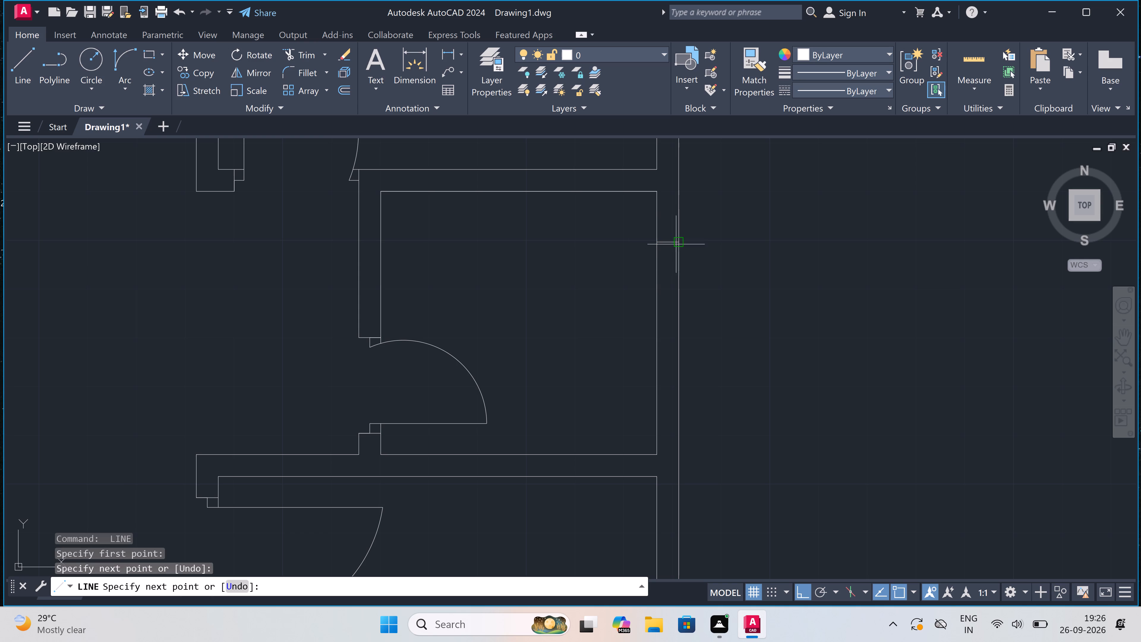
pyautogui.click(664, 242)
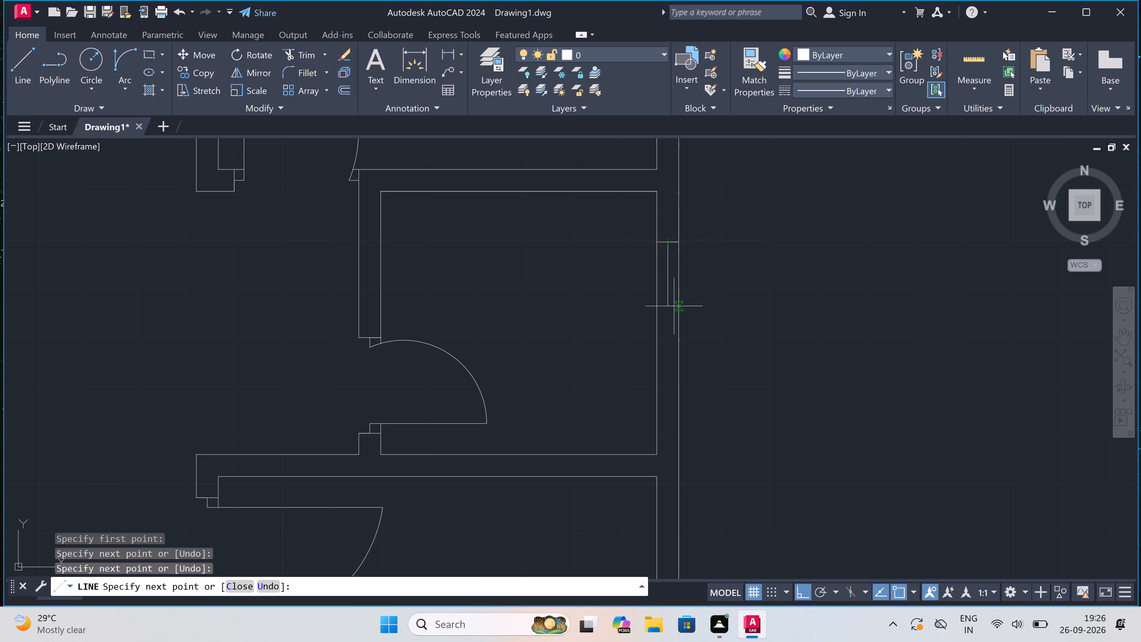
pyautogui.press('2')
pyautogui.press("'")
pyautogui.press('space')
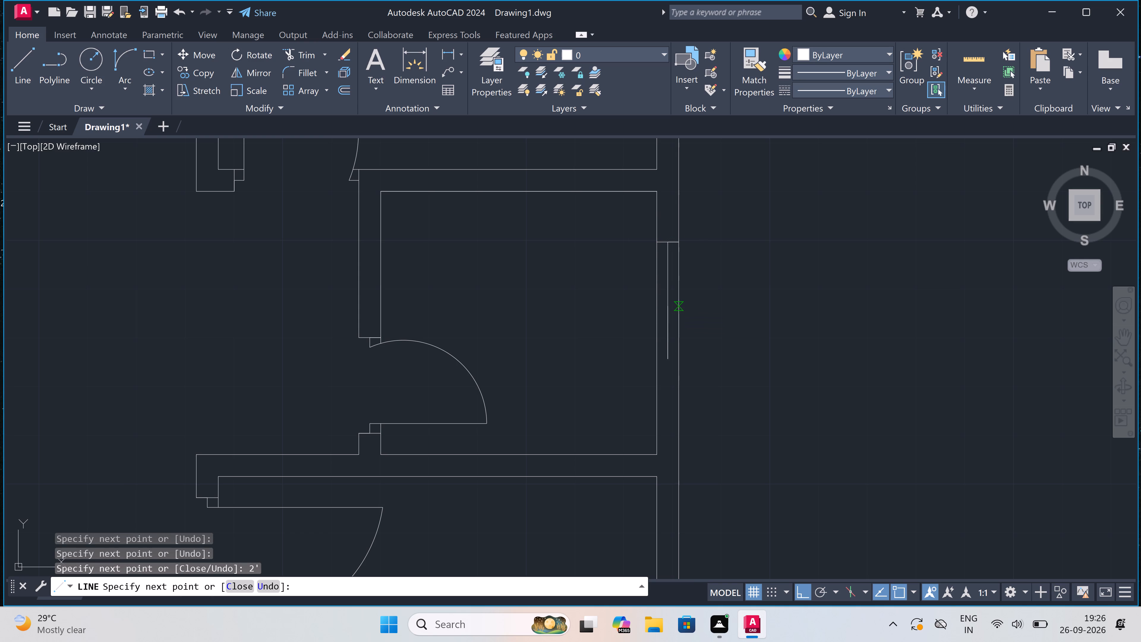
pyautogui.click(677, 357)
pyautogui.click(654, 361)
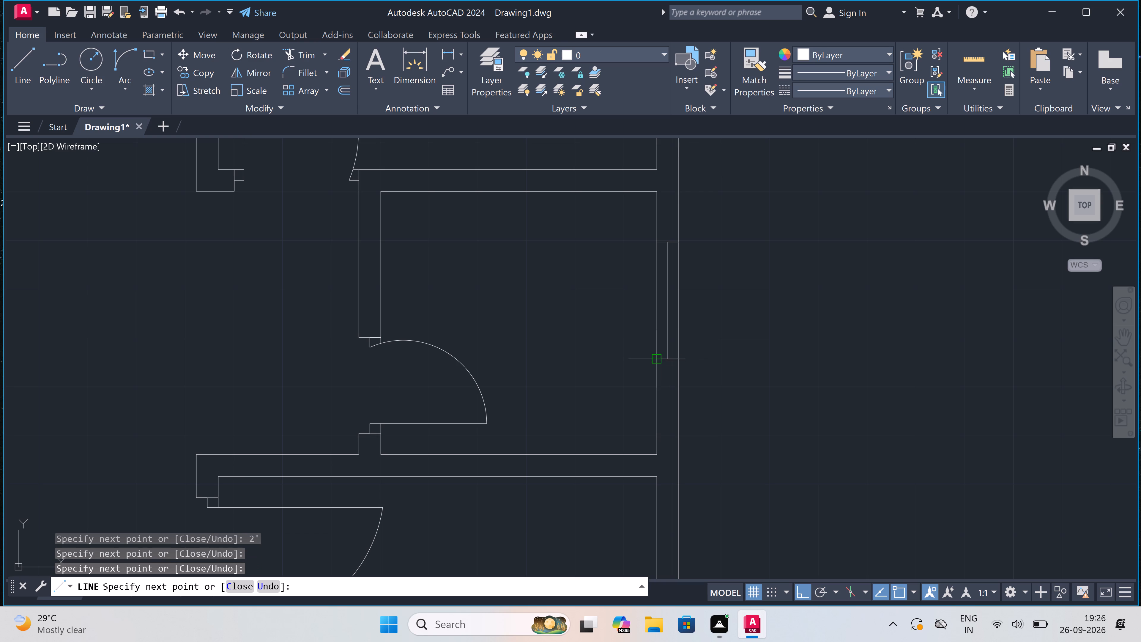
pyautogui.press('Escape')
# Draw a window end line across the thickness of the lower-right large room's exterior wall.
pyautogui.scroll(-3, 654, 320)
pyautogui.scroll(1, 662, 451)
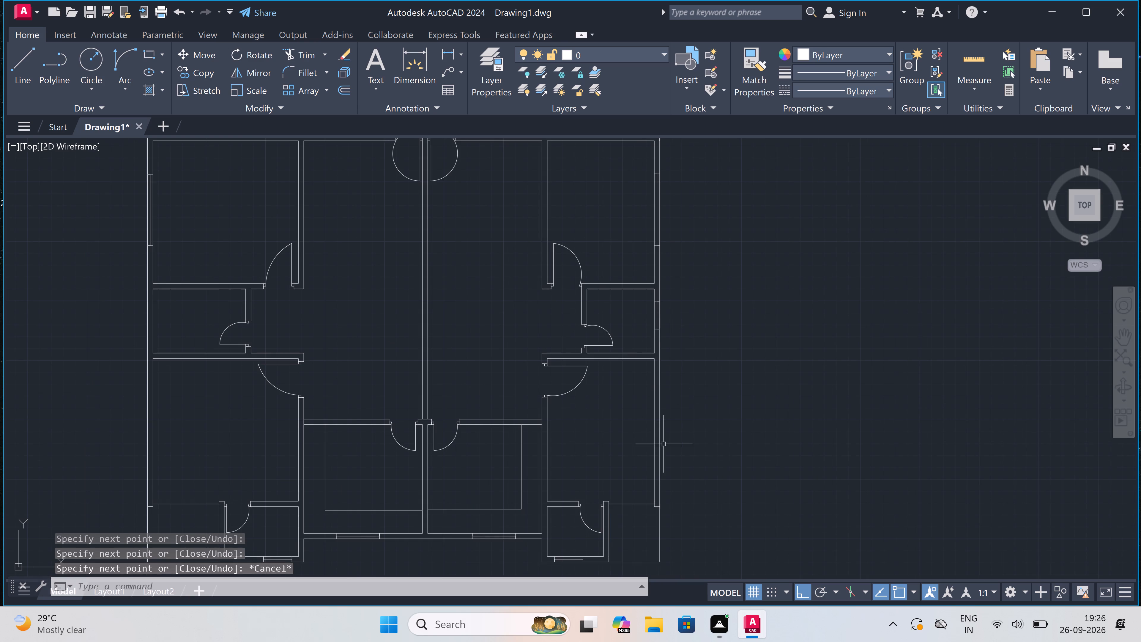
pyautogui.scroll(1, 662, 451)
pyautogui.press('space')
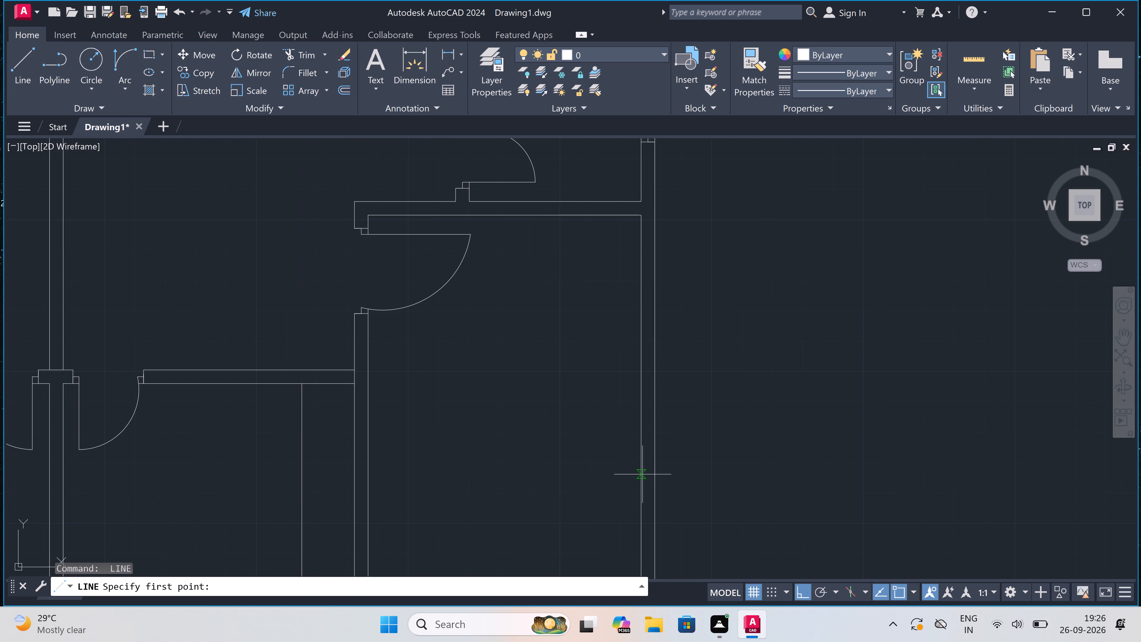
pyautogui.click(642, 474)
pyautogui.click(654, 471)
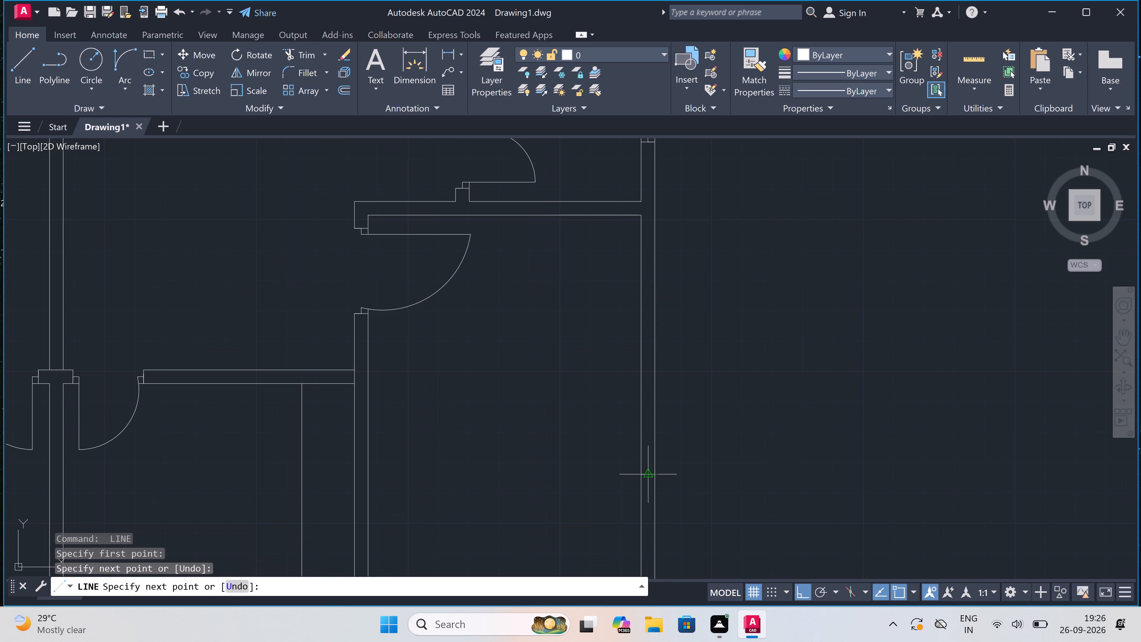
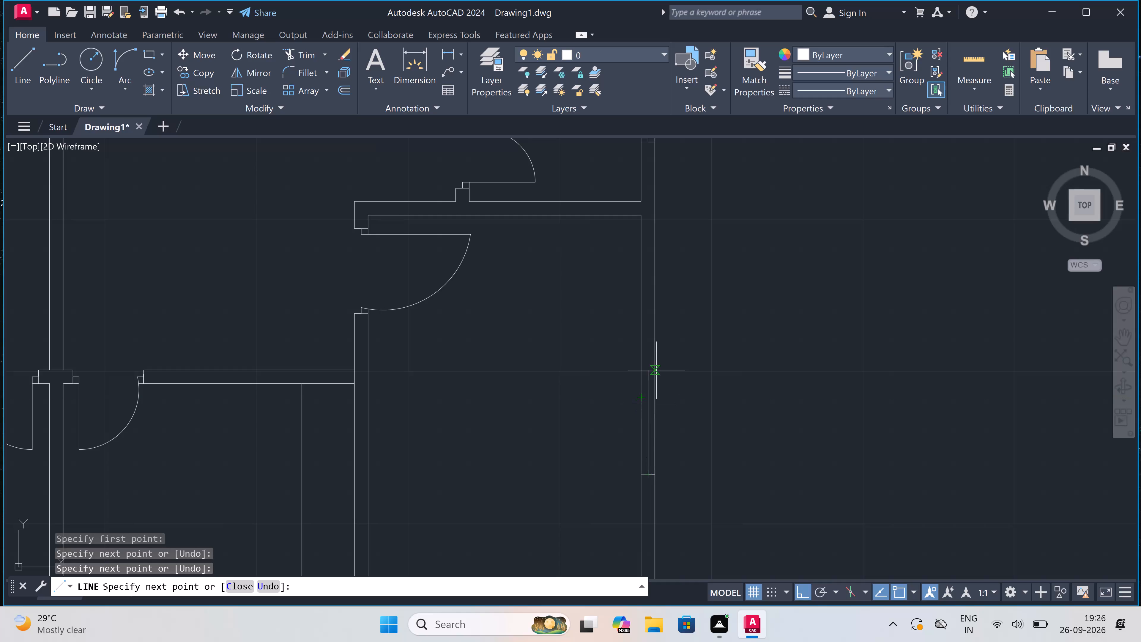
# Complete the lower-right large room's window with a 5' line up from the end line's midpoint and an upper end line across the wall.
pyautogui.write("5'")
pyautogui.press('space')
pyautogui.scroll(2, 642, 306)
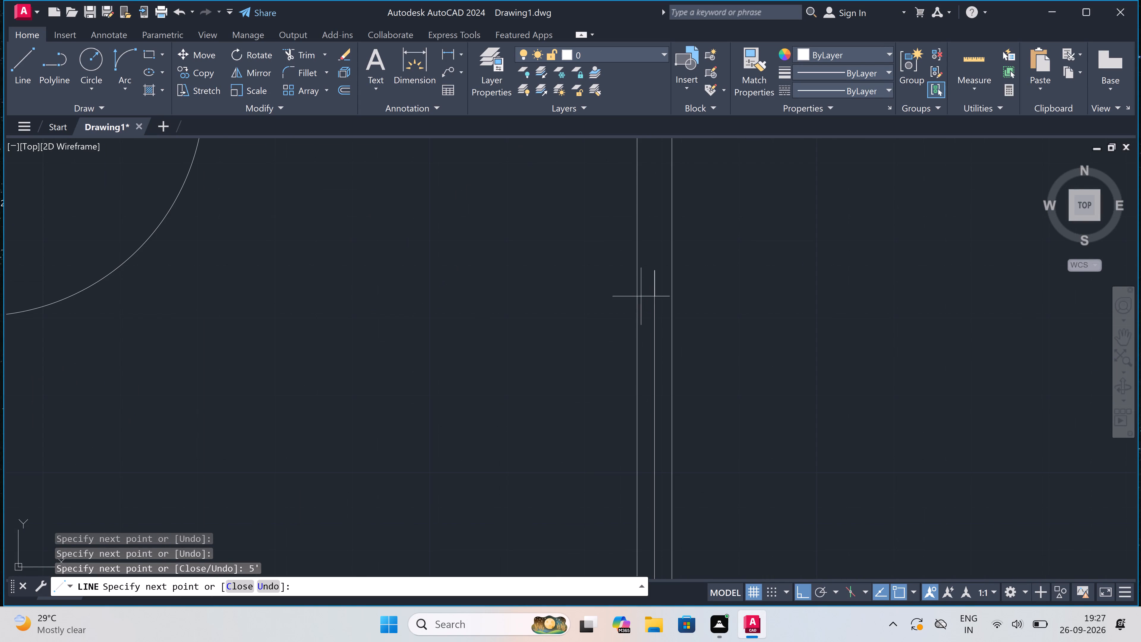
pyautogui.click(639, 267)
pyautogui.click(676, 271)
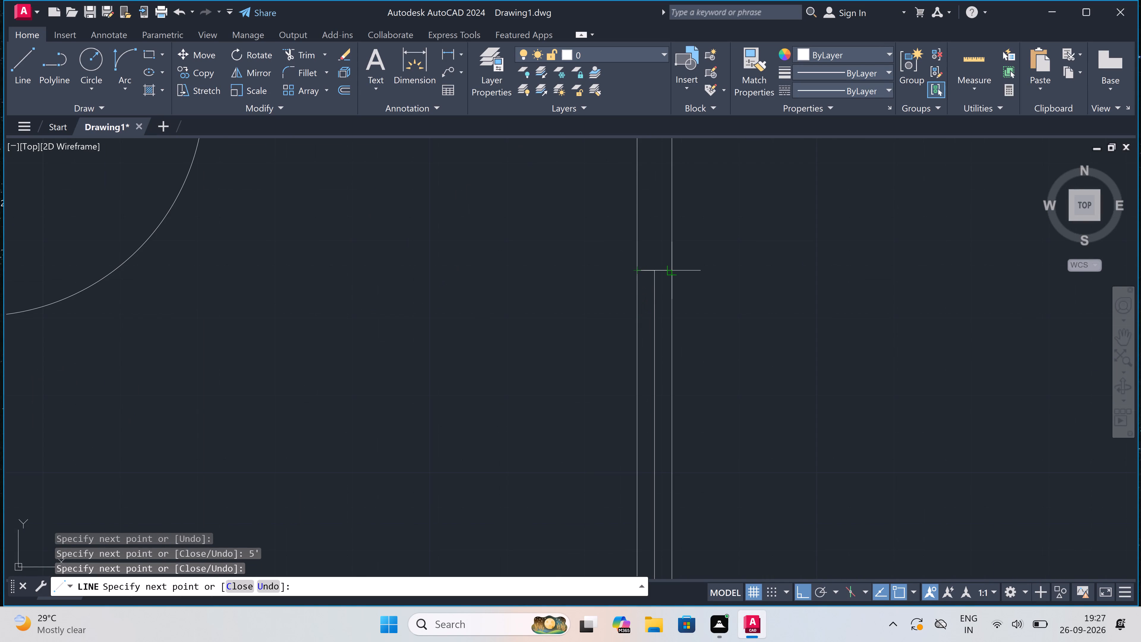
pyautogui.press('Escape')
# Draw a 5' window in the lower-left large room's exterior wall: upper end line, 5' line down from its midpoint, and lower end line.
pyautogui.scroll(-5, 661, 273)
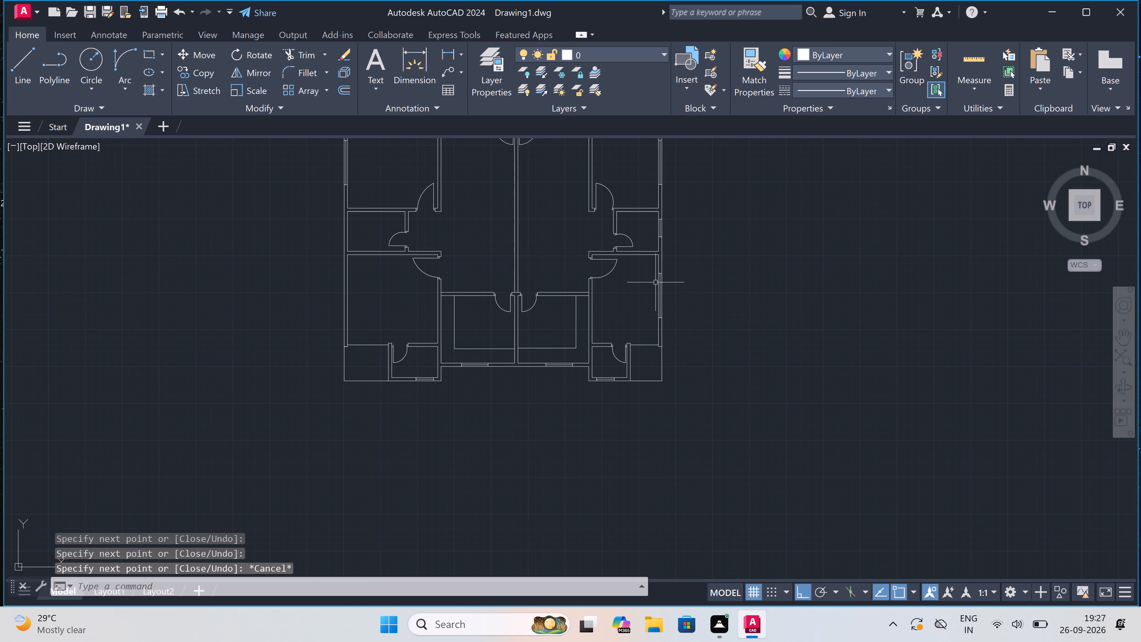
pyautogui.scroll(-1, 632, 302)
pyautogui.scroll(3, 423, 292)
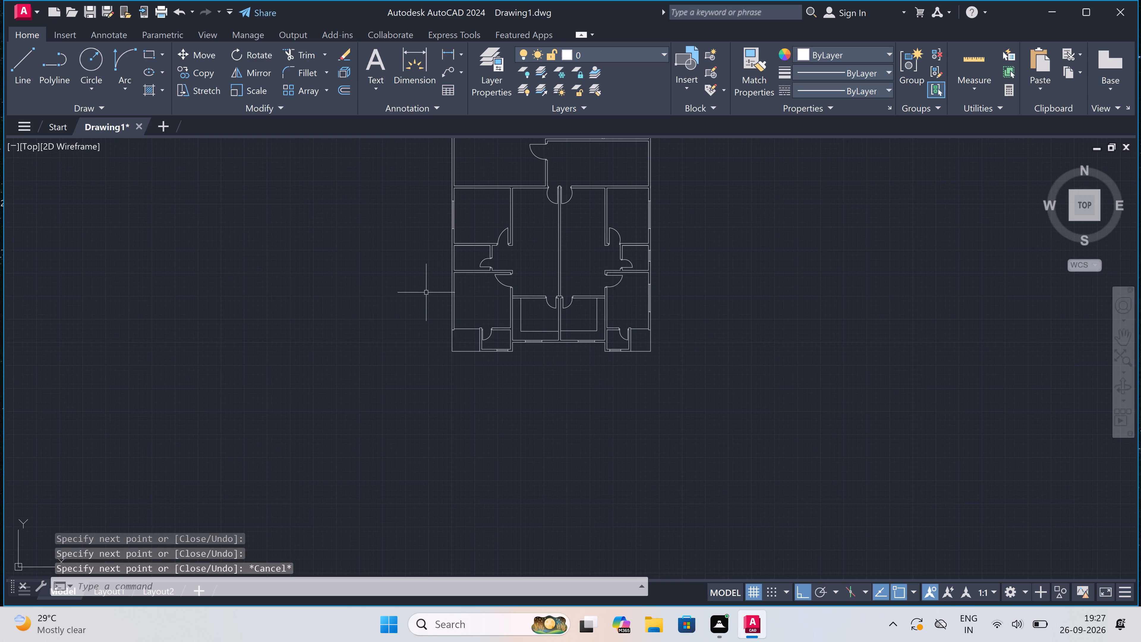
pyautogui.scroll(2, 491, 291)
pyautogui.press('space')
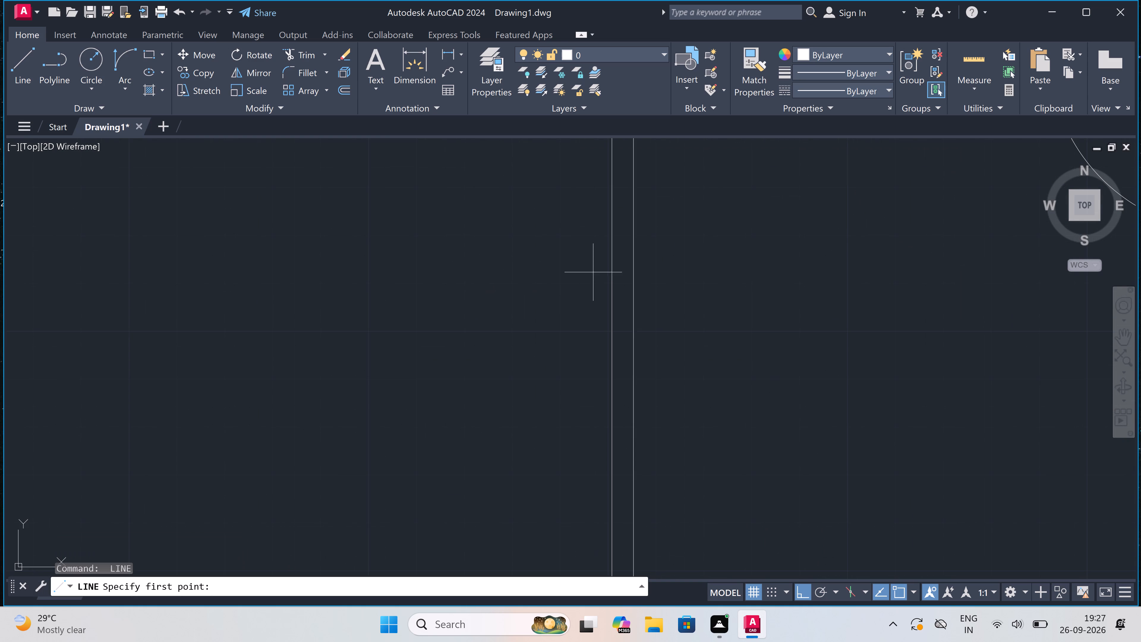
pyautogui.scroll(-1, 614, 253)
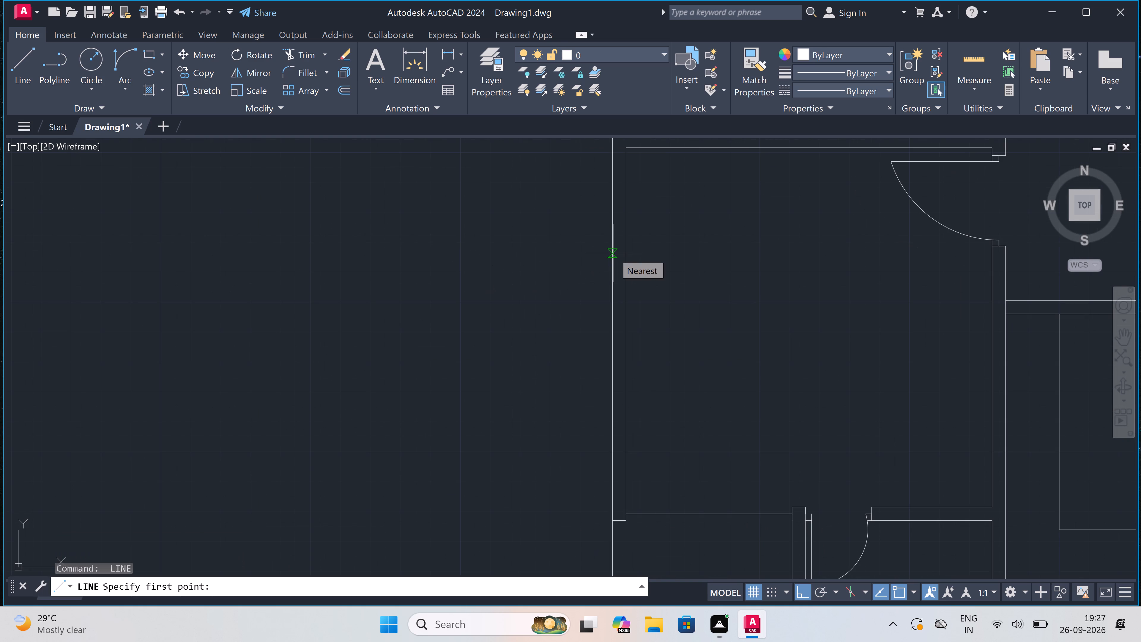
pyautogui.click(611, 238)
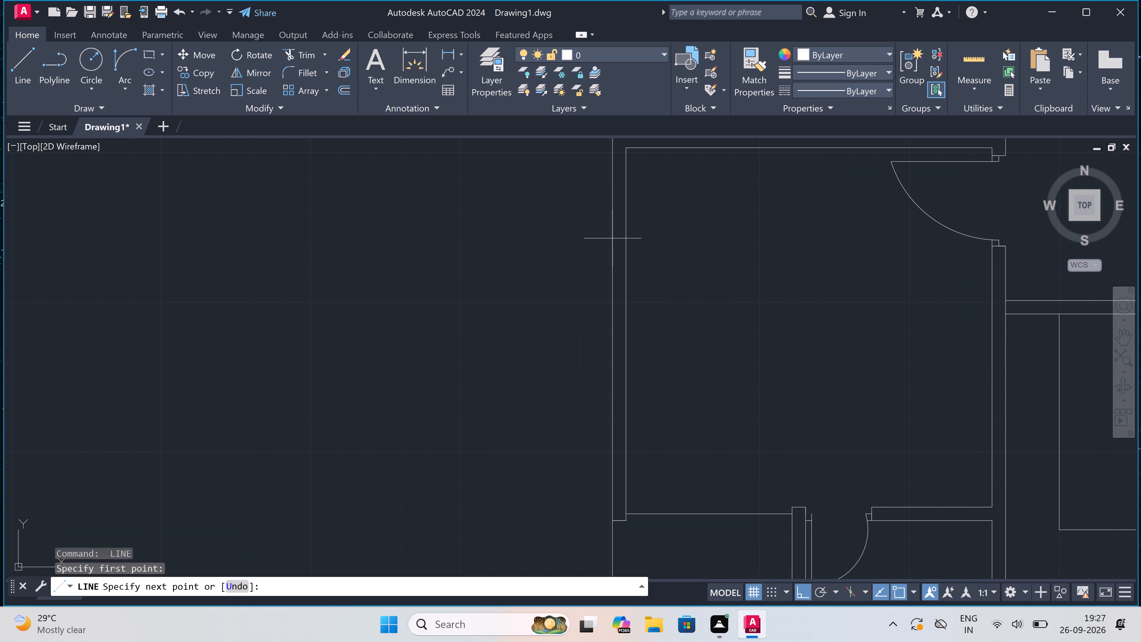
pyautogui.click(625, 240)
pyautogui.click(616, 242)
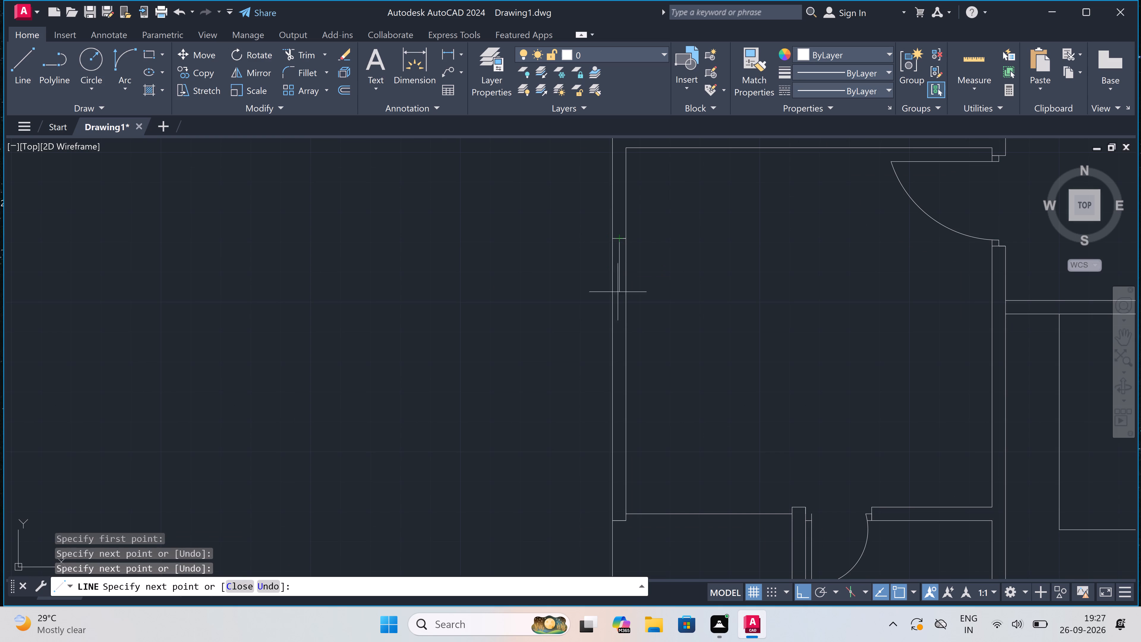
pyautogui.press('5')
pyautogui.write("'")
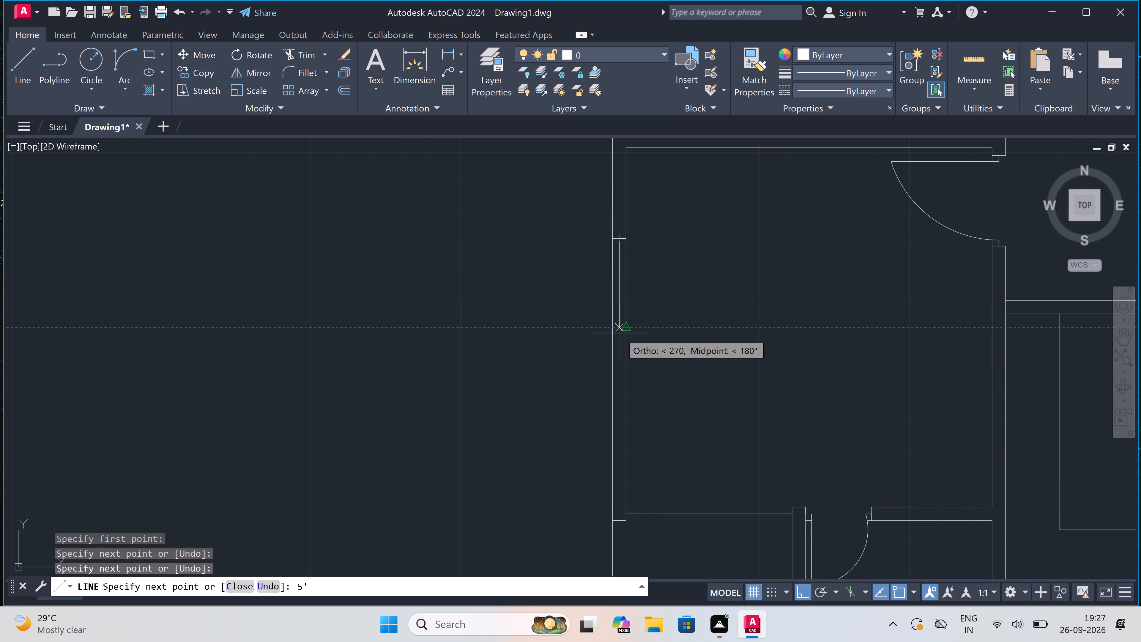
pyautogui.press('space')
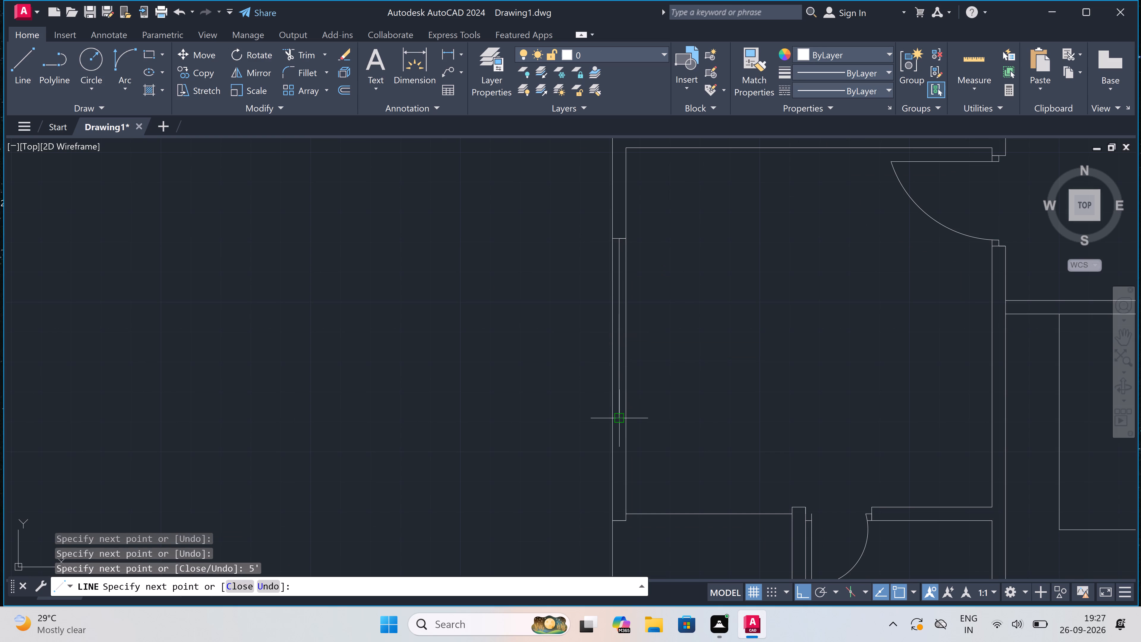
pyautogui.scroll(2, 617, 415)
pyautogui.click(606, 421)
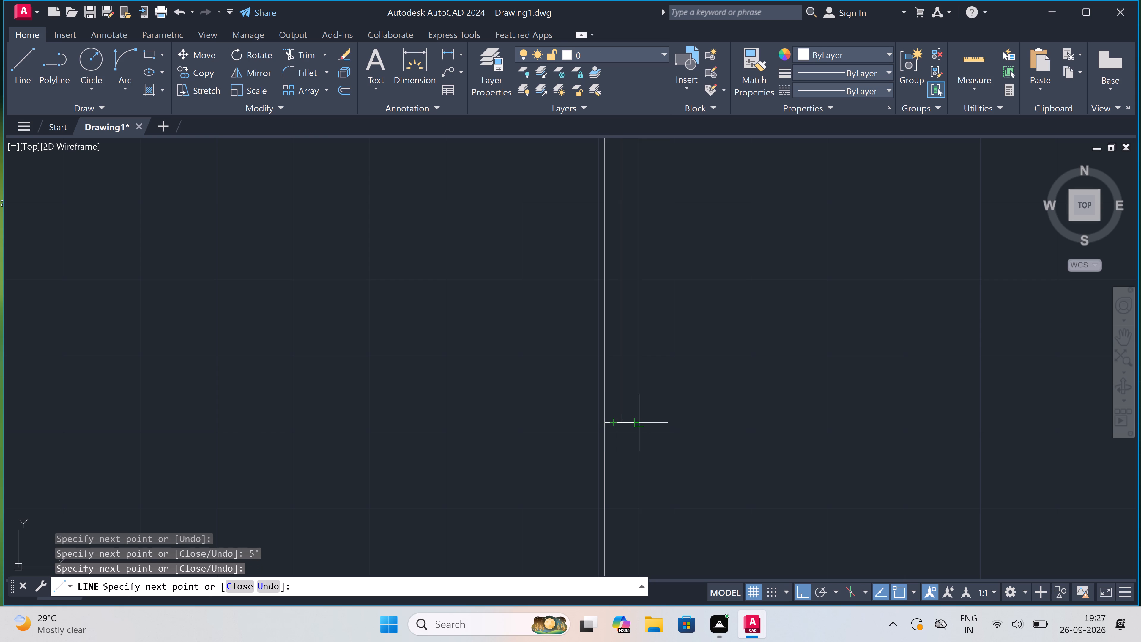
pyautogui.click(640, 424)
pyautogui.press('Escape')
# Draw a 2' window in the small left-side room's exterior wall: lower end line, 2' line up from its midpoint, and upper end line.
pyautogui.scroll(-6, 598, 386)
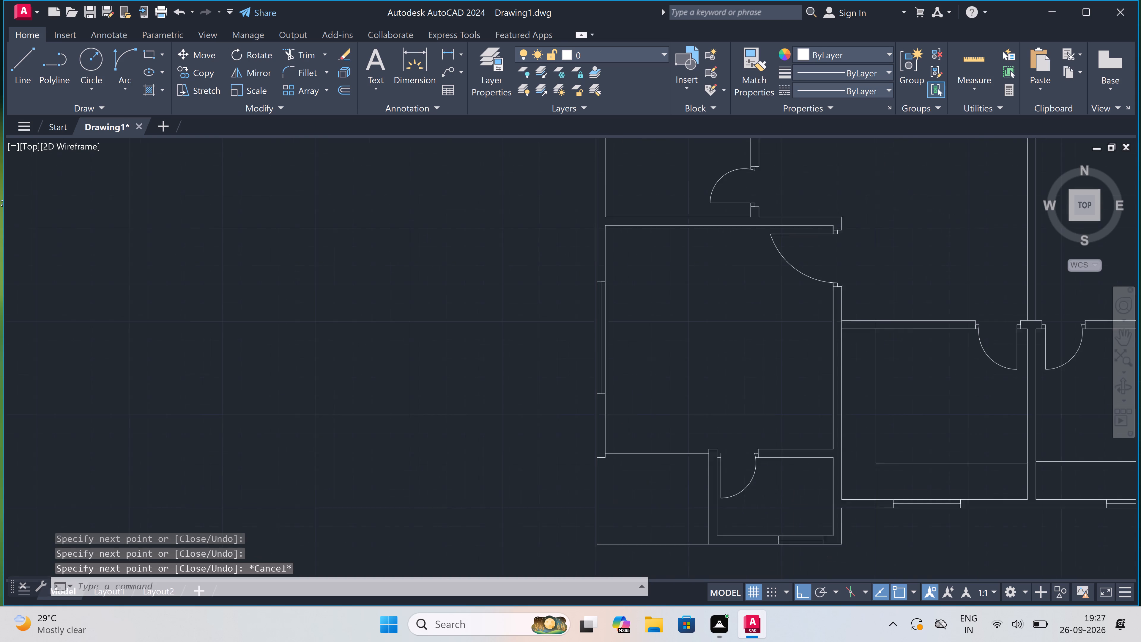
pyautogui.scroll(-1, 592, 385)
pyautogui.scroll(2, 722, 305)
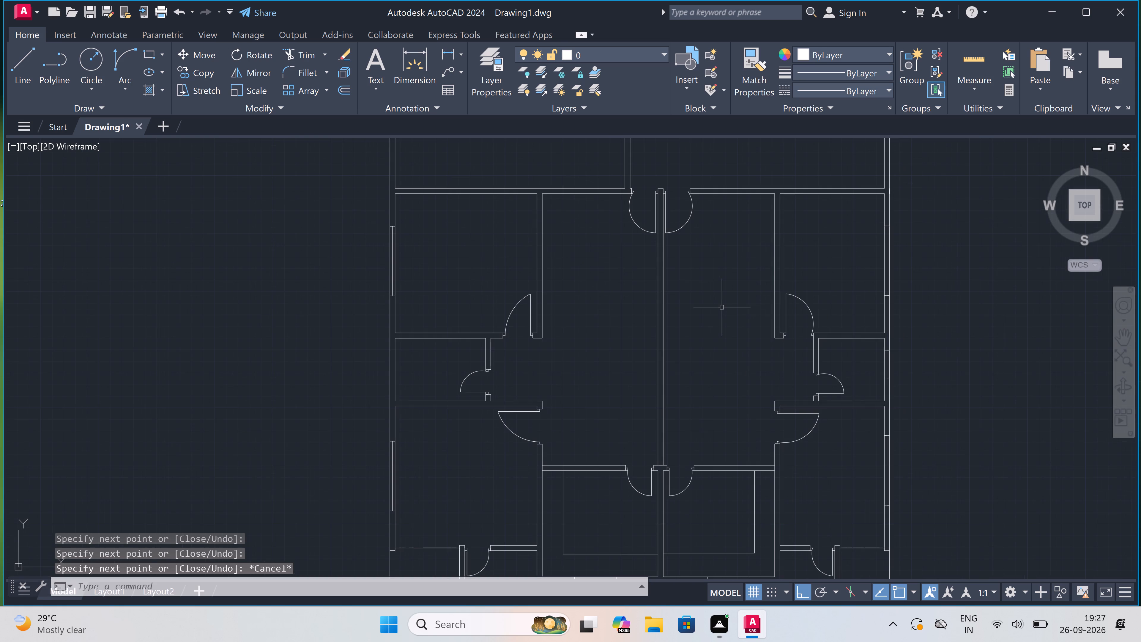
pyautogui.scroll(-1, 704, 317)
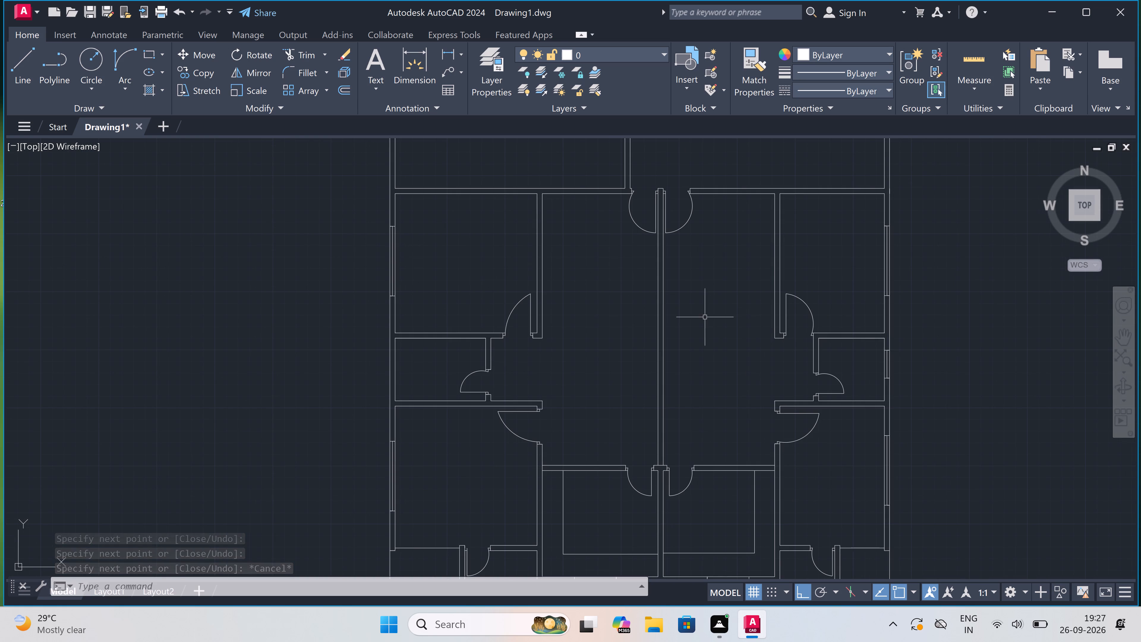
pyautogui.scroll(2, 493, 337)
pyautogui.scroll(2, 534, 362)
pyautogui.press('space')
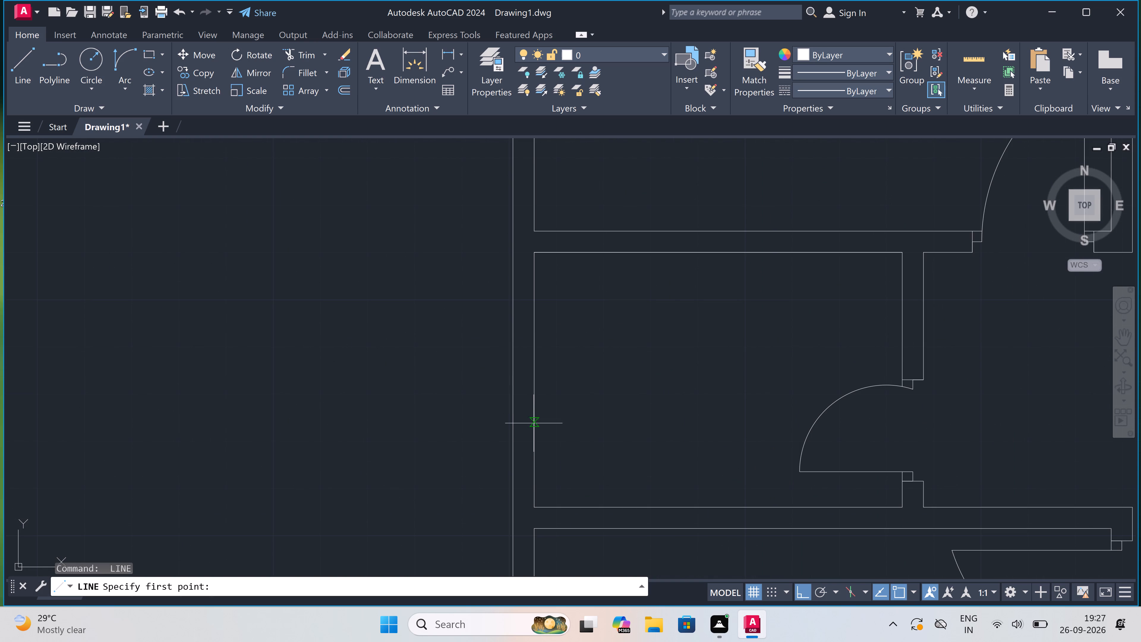
pyautogui.click(535, 431)
pyautogui.click(510, 432)
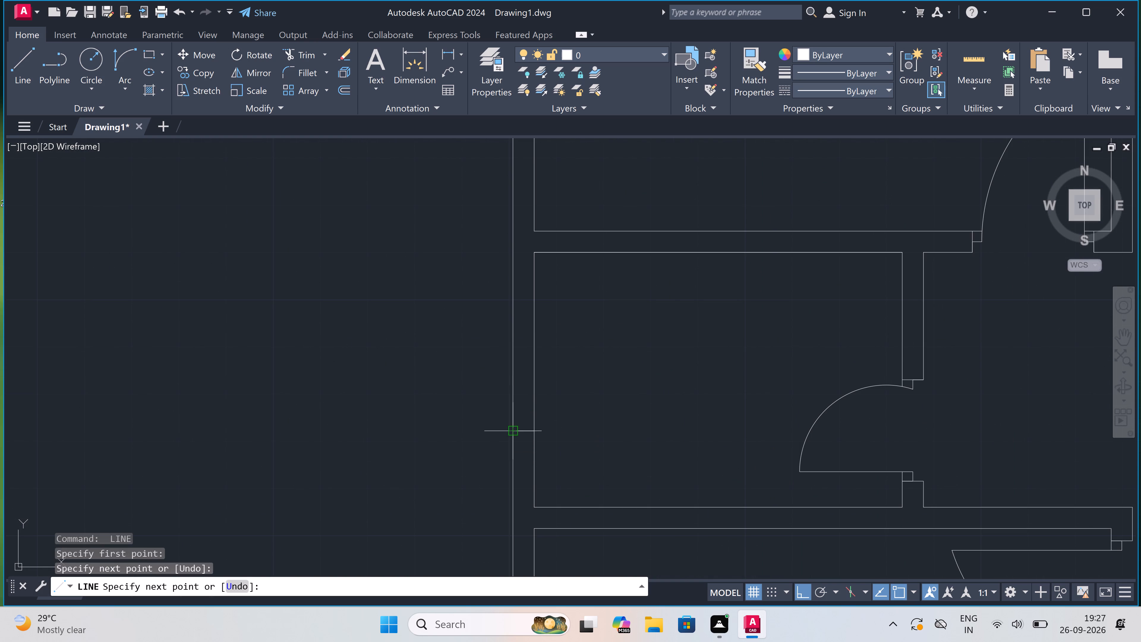
pyautogui.click(525, 431)
pyautogui.write("2'")
pyautogui.press('space')
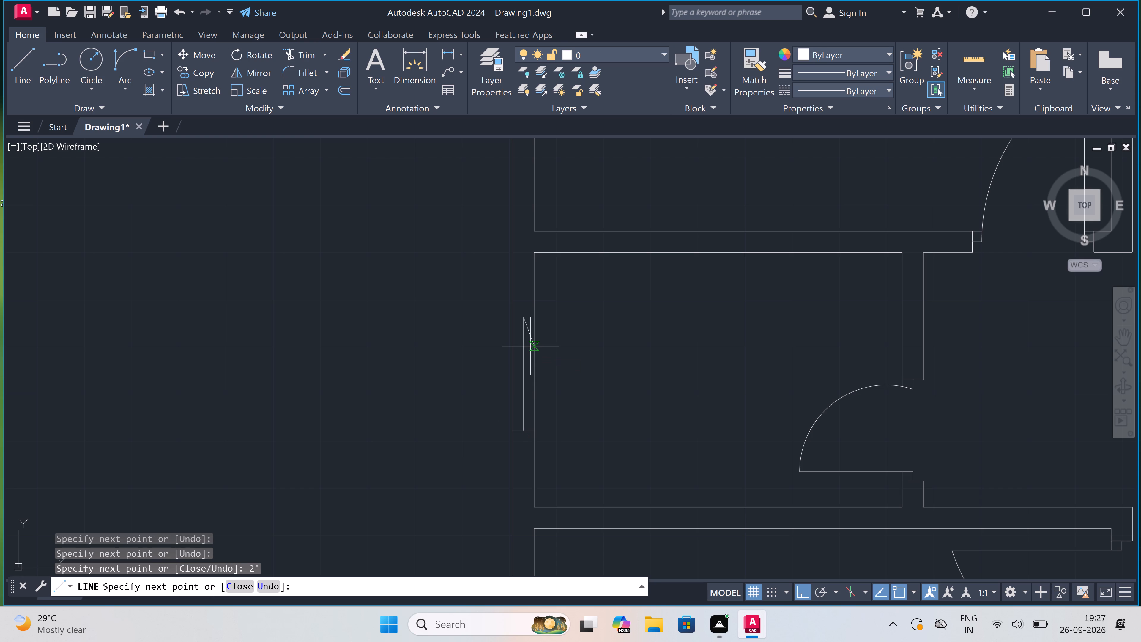
pyautogui.click(516, 322)
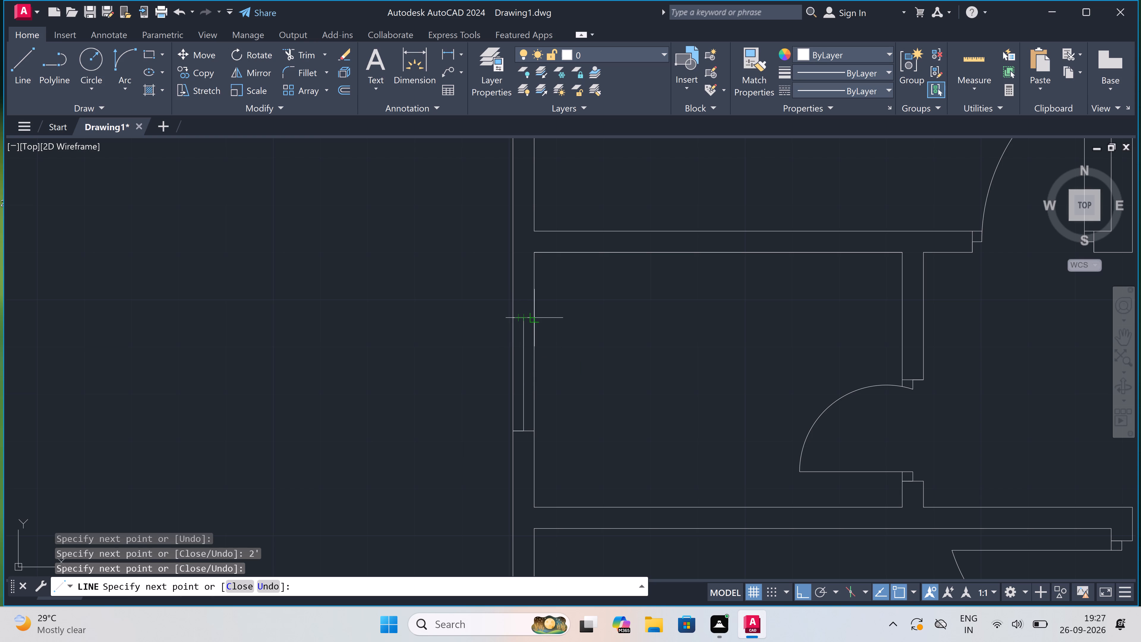
pyautogui.click(534, 318)
pyautogui.press('Escape')
# Review the window layout along the exterior walls of the whole floor plan.
pyautogui.scroll(-4, 535, 322)
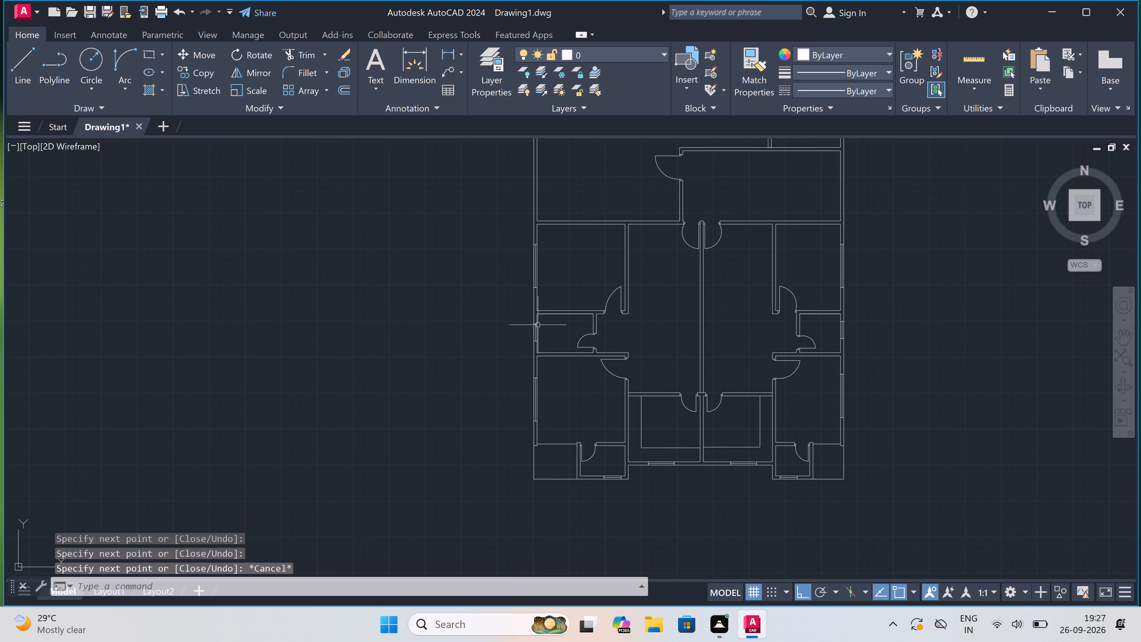
pyautogui.scroll(-3, 538, 325)
pyautogui.scroll(3, 538, 272)
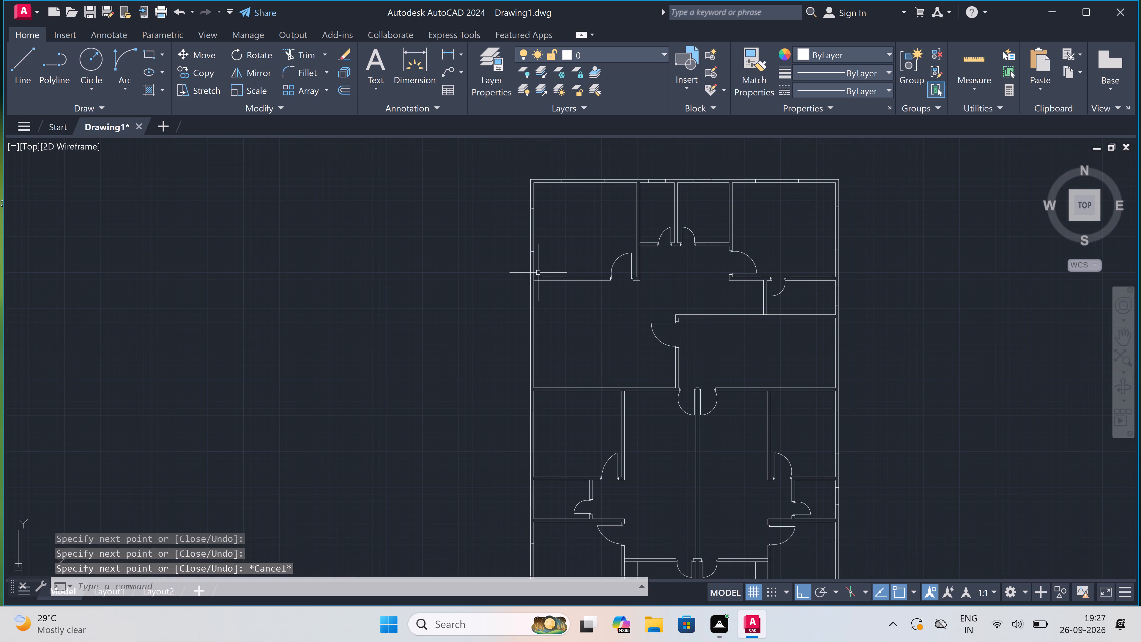
pyautogui.scroll(1, 535, 326)
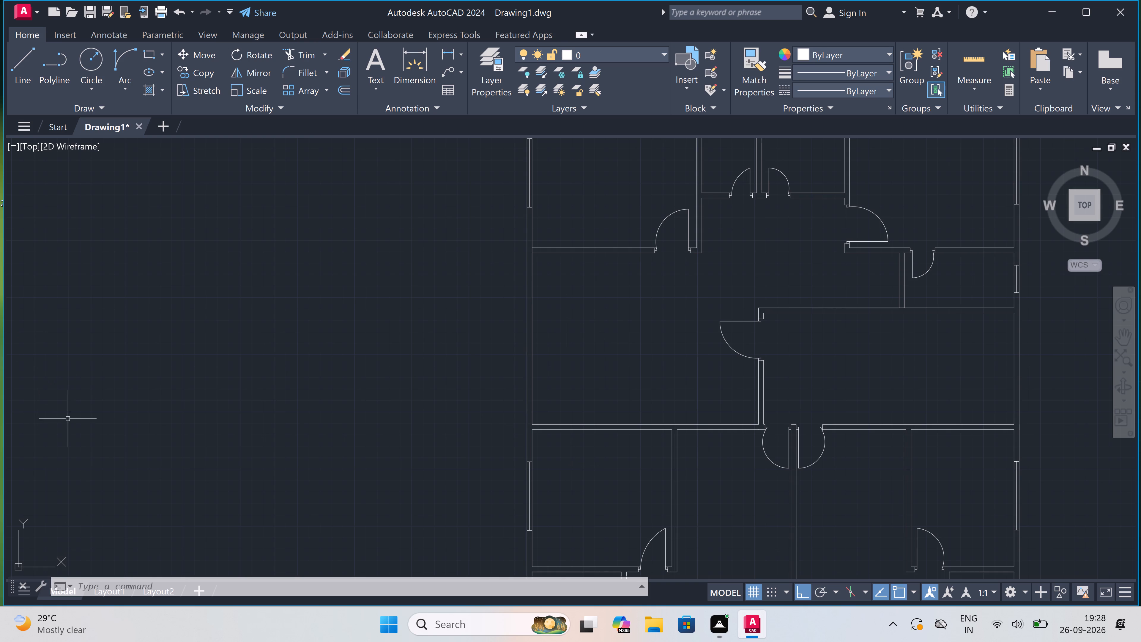
pyautogui.scroll(-3, 185, 408)
pyautogui.scroll(-3, 235, 398)
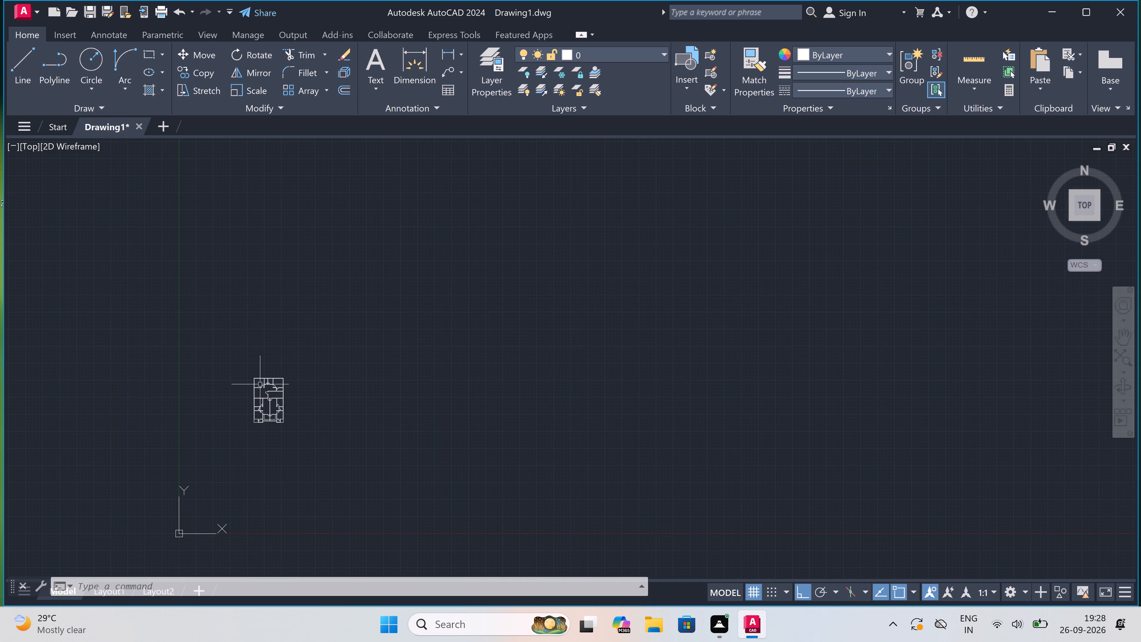
pyautogui.scroll(4, 208, 413)
pyautogui.scroll(-3, 461, 274)
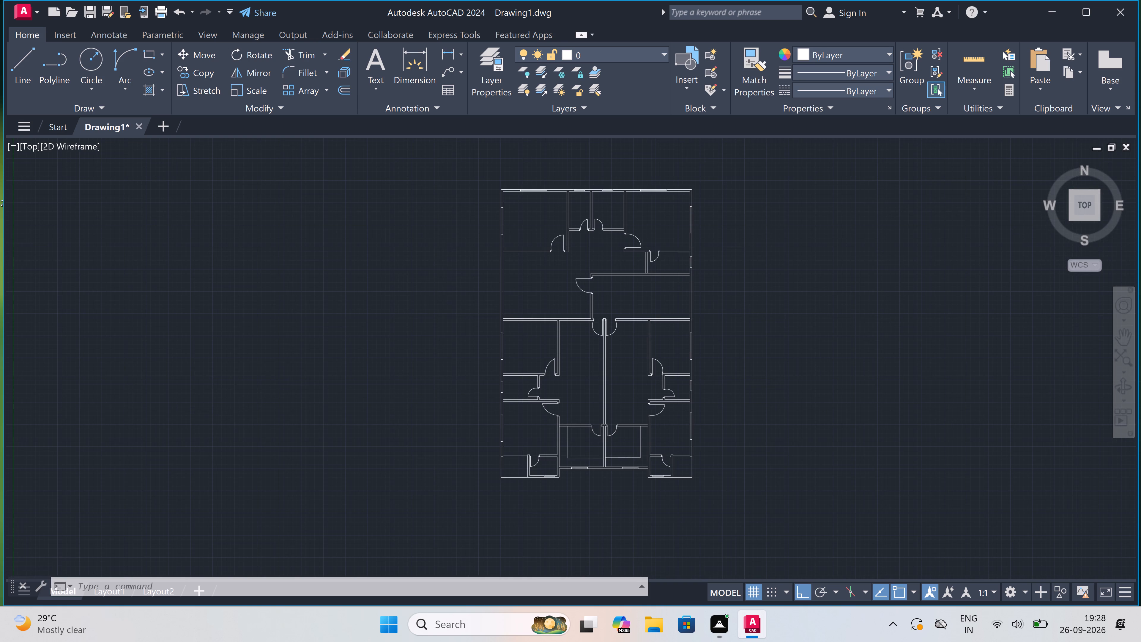
# Add a multiline text label reading "BEDROOM" with "12'0"X11'0"" on the second line, near the upper-left room's lower-left corner.
pyautogui.scroll(4, 477, 260)
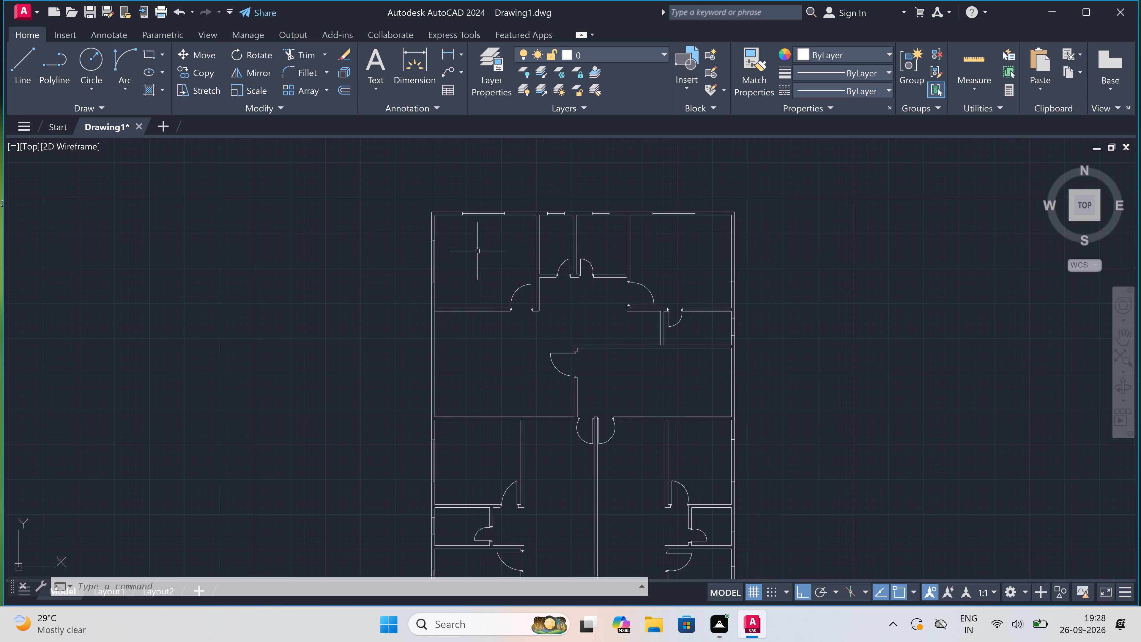
pyautogui.write('mt')
pyautogui.press('space')
pyautogui.scroll(2, 477, 251)
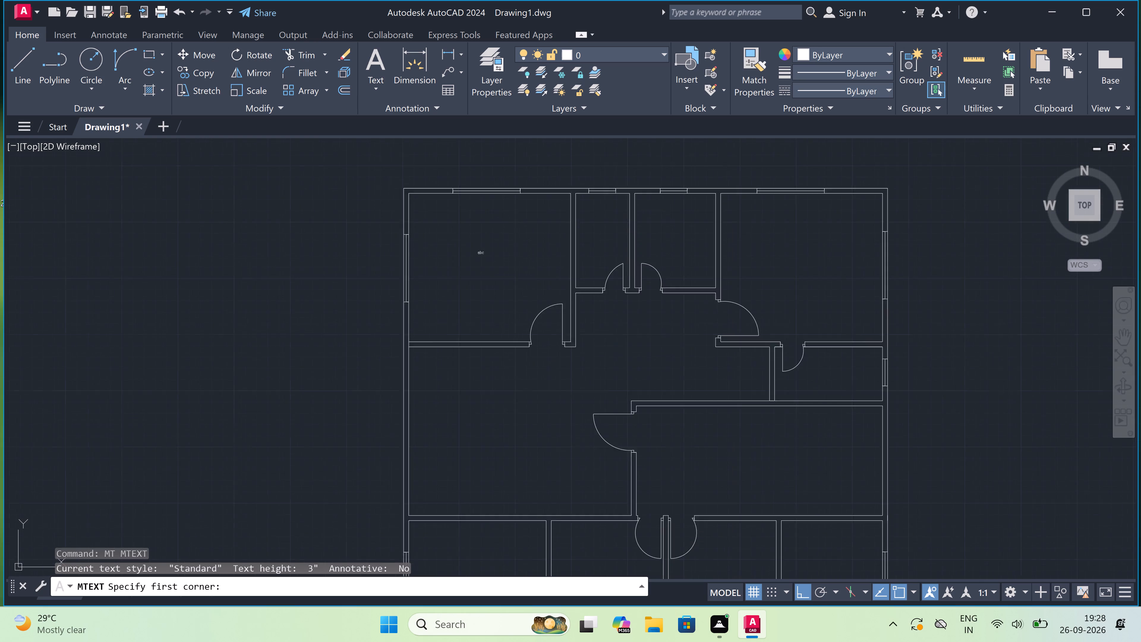
pyautogui.scroll(1, 400, 336)
pyautogui.moveTo(388, 358); pyautogui.dragTo(394, 359)
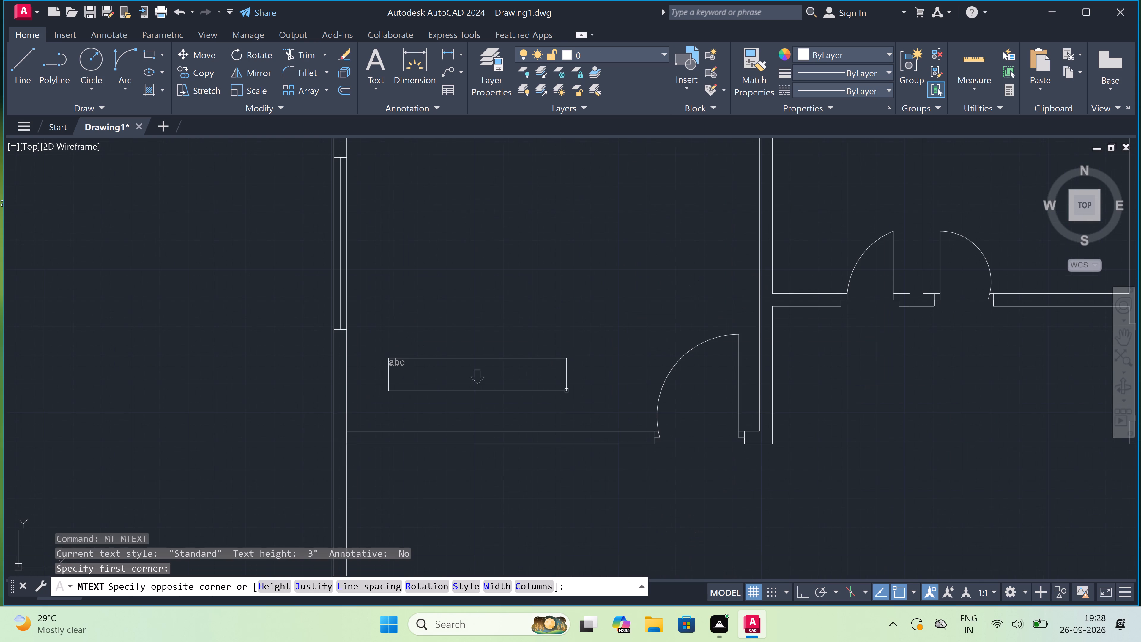
pyautogui.click(643, 401)
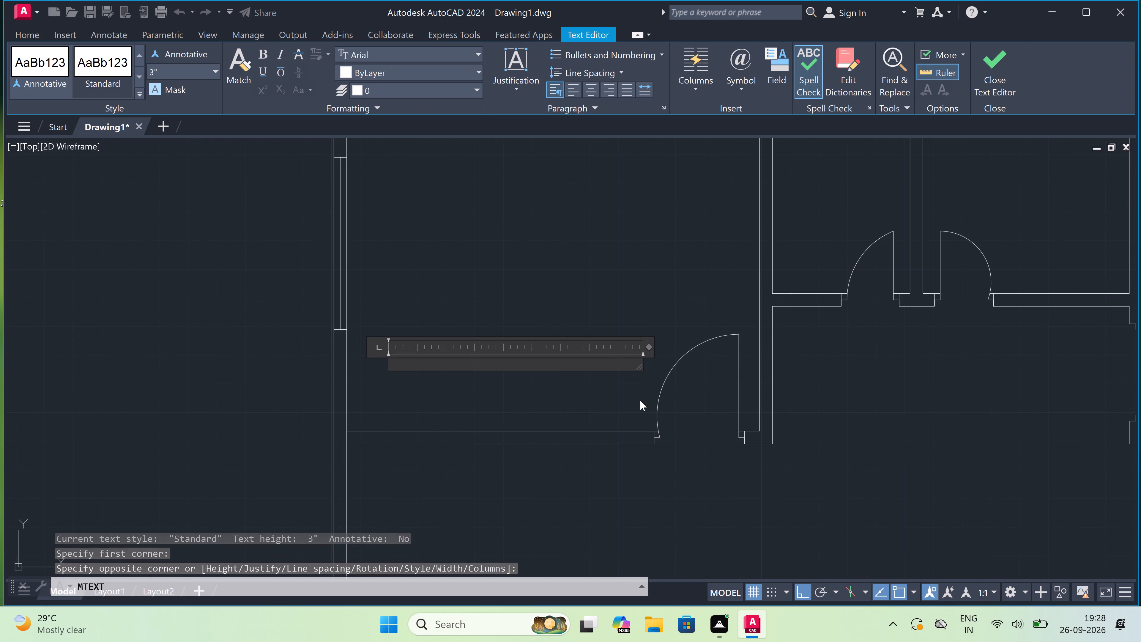
pyautogui.write('BEDROOM')
pyautogui.press('Return')
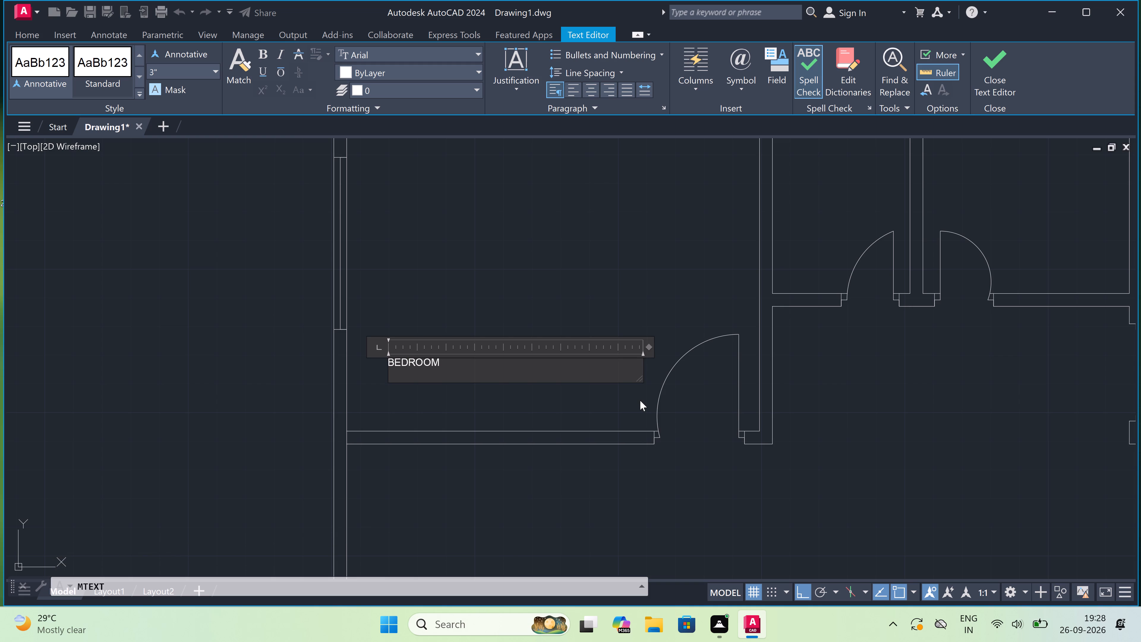
pyautogui.write('12')
pyautogui.write('\'0"')
pyautogui.press('x')
pyautogui.write('11')
pyautogui.write('\'0"')
pyautogui.click(533, 402)
# Add a multiline text label reading "TOILET" with "4'0"X7'0"" on the second line, inside the narrow room beside the upper-left bedroom.
pyautogui.scroll(-4, 531, 402)
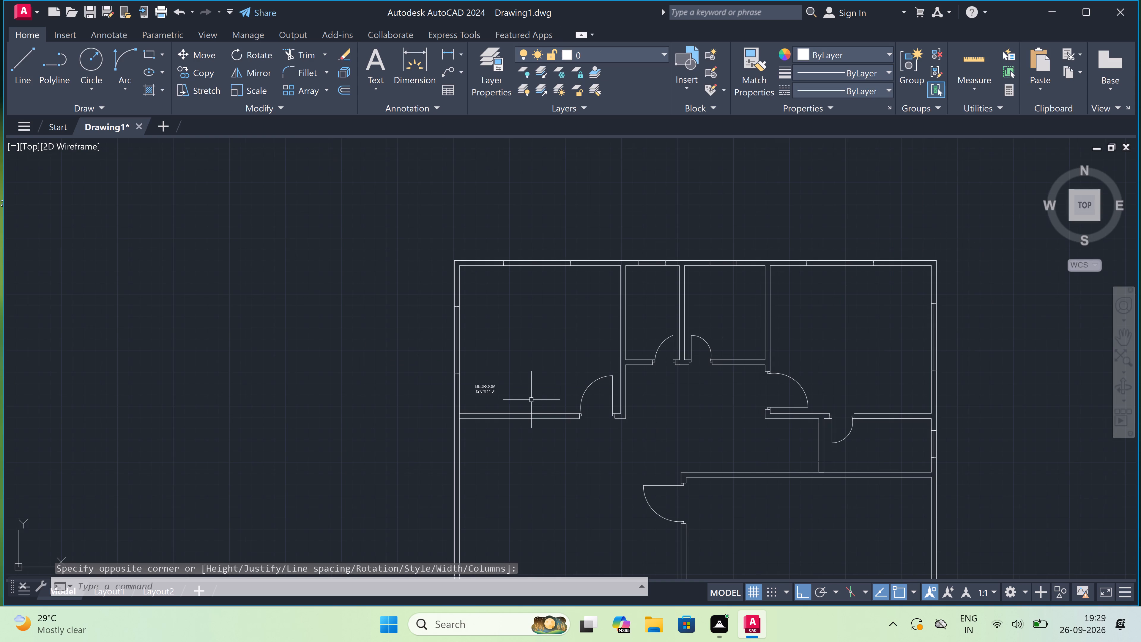
pyautogui.scroll(3, 639, 275)
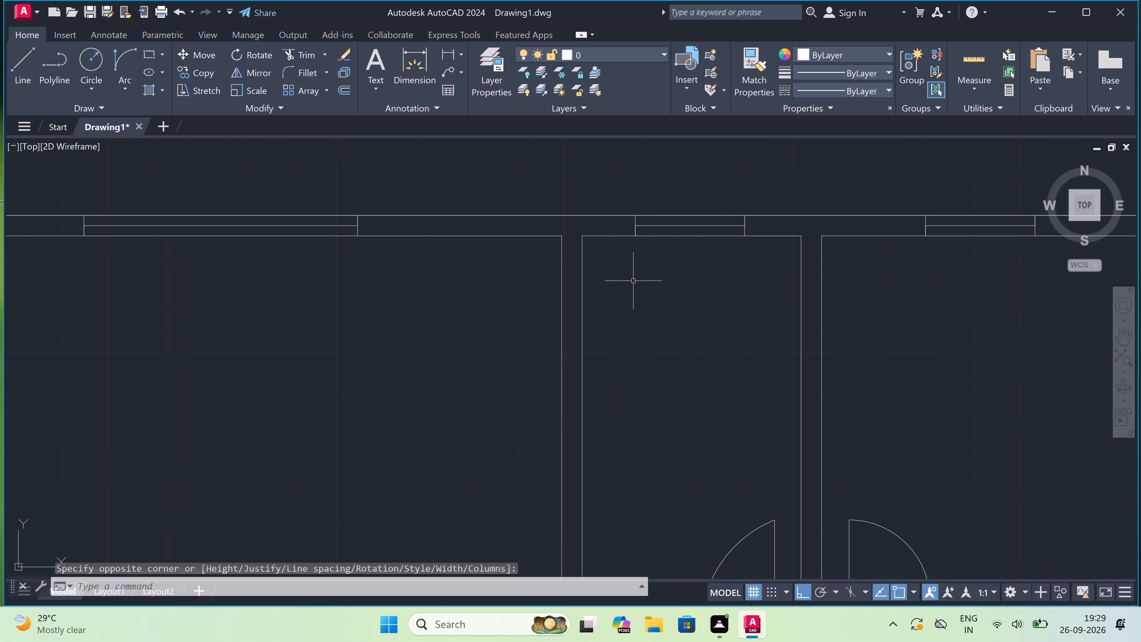
pyautogui.press('space')
pyautogui.scroll(-2, 631, 281)
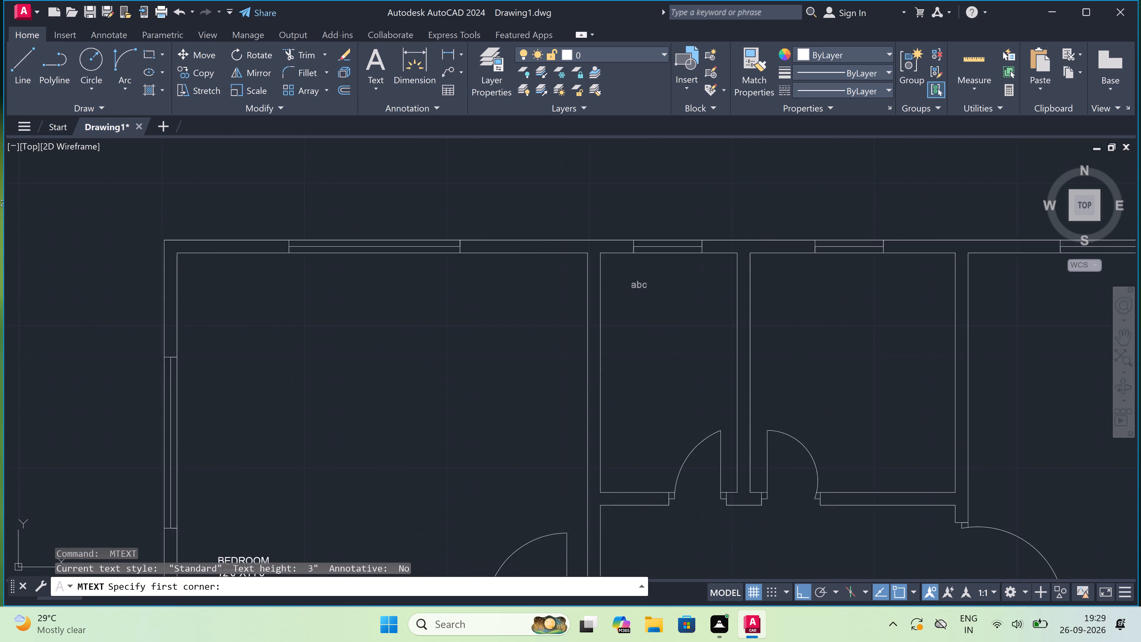
pyautogui.scroll(1, 632, 332)
pyautogui.click(626, 338)
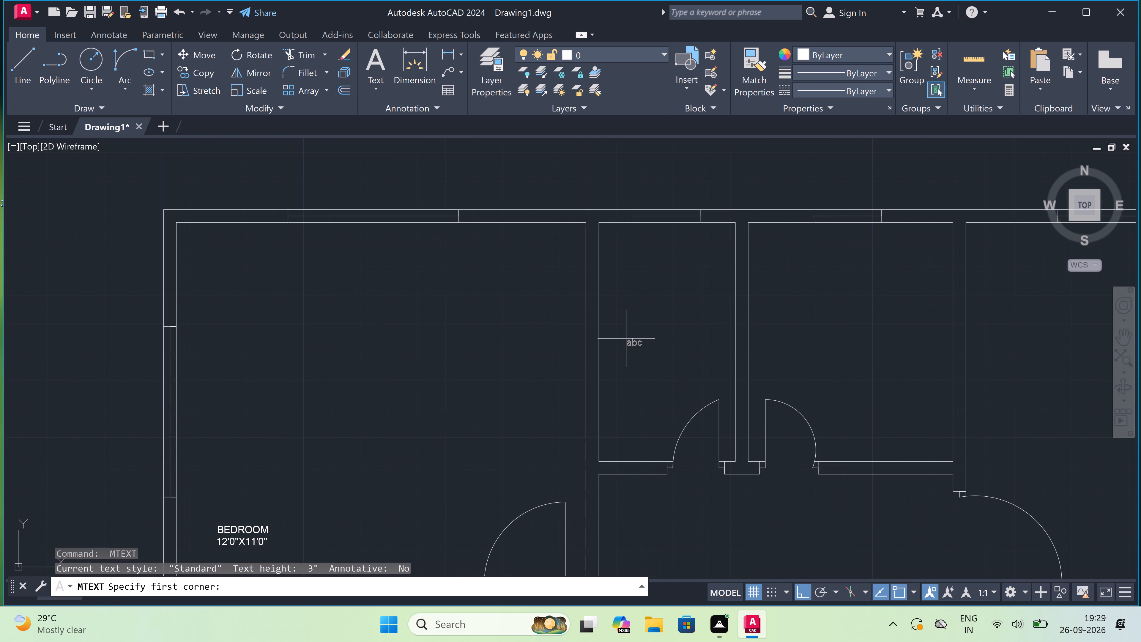
pyautogui.click(774, 364)
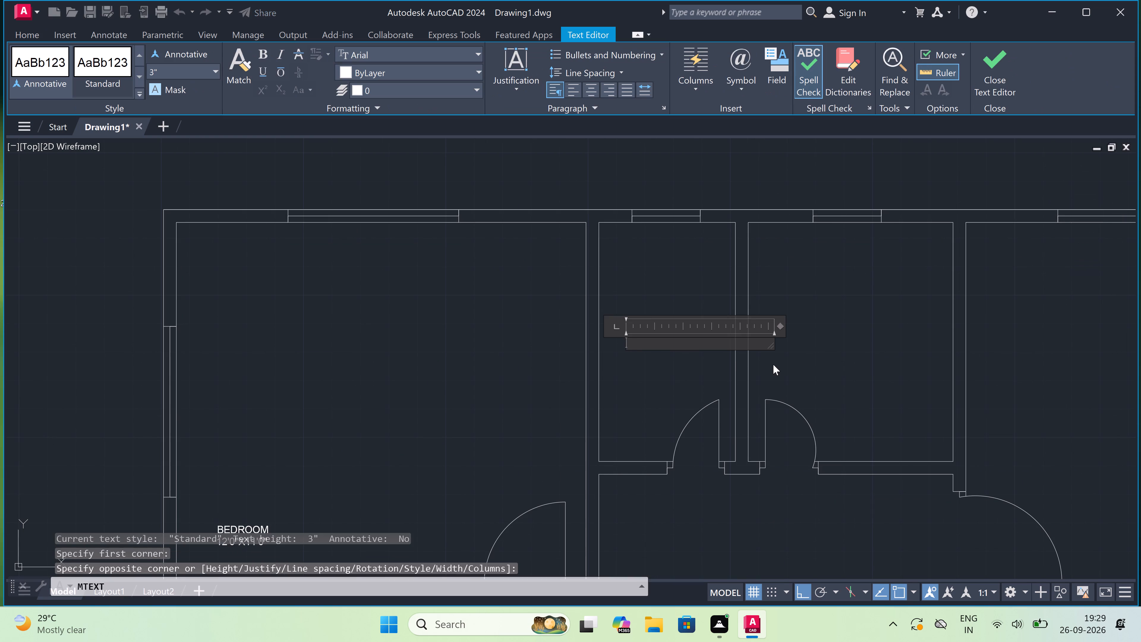
pyautogui.write('TOILET')
pyautogui.press('Return')
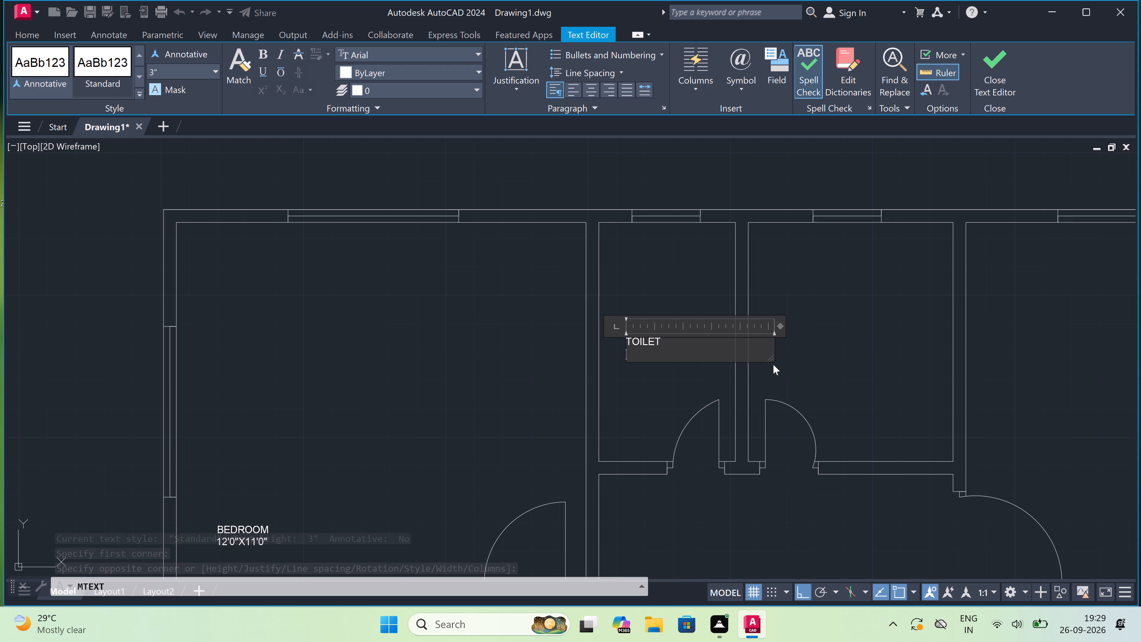
pyautogui.write('4\'0"')
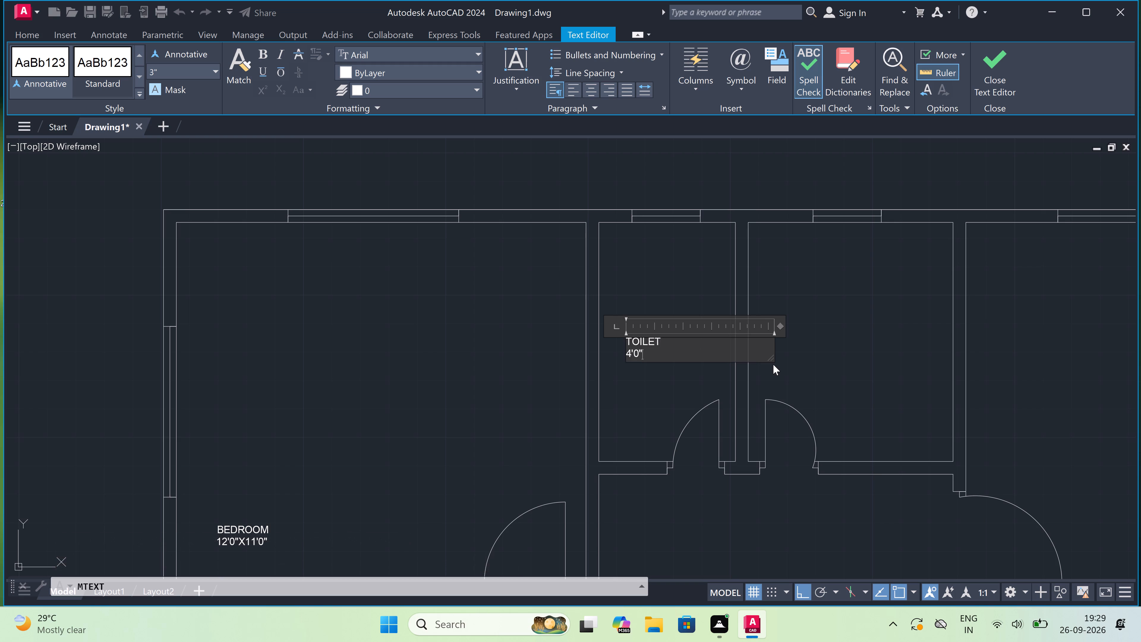
pyautogui.press('x')
pyautogui.write('7\'0"')
pyautogui.click(631, 399)
# Add a multiline text label reading "KITCHEN" with "6'0"X7'0"" on the second line, inside the room right of the toilet.
pyautogui.scroll(-3, 630, 399)
pyautogui.scroll(2, 795, 327)
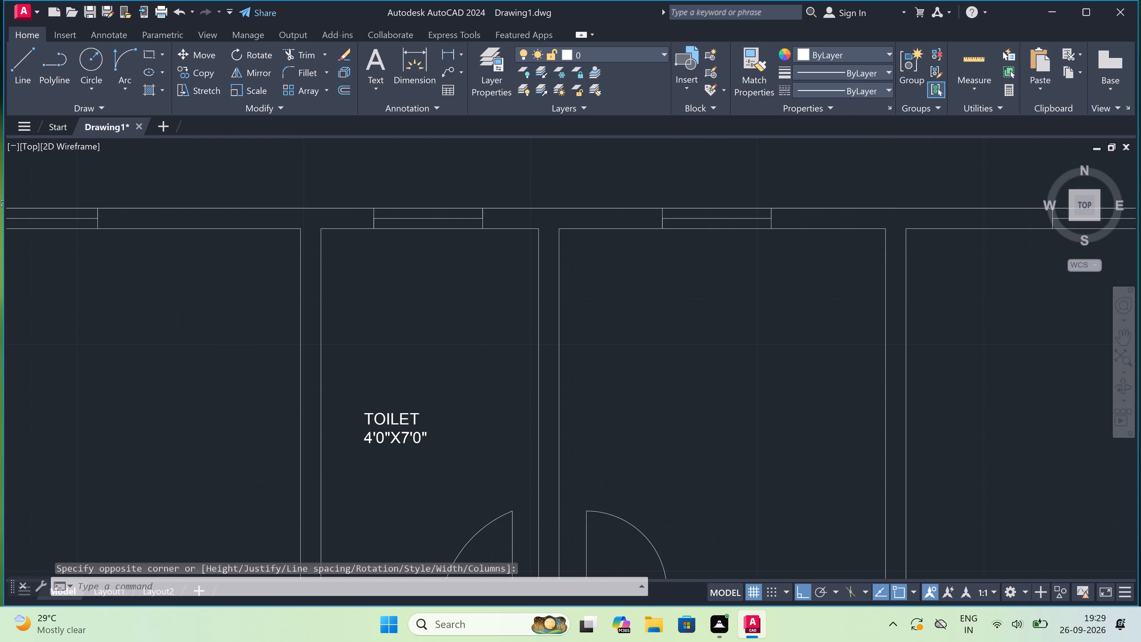
pyautogui.press('space')
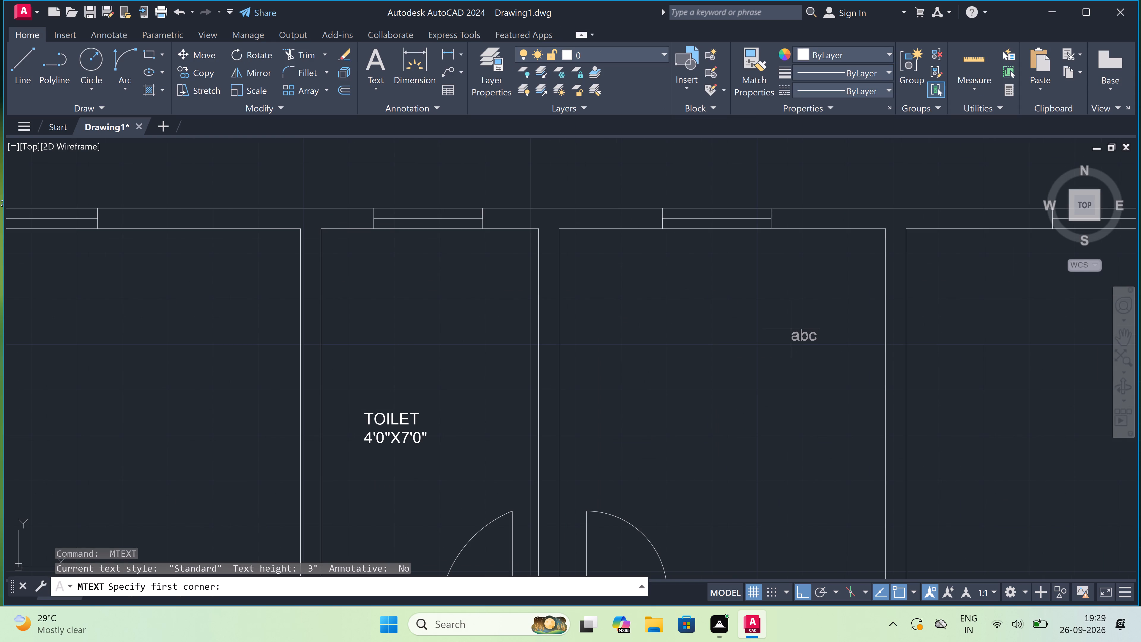
pyautogui.moveTo(606, 427); pyautogui.dragTo(614, 432)
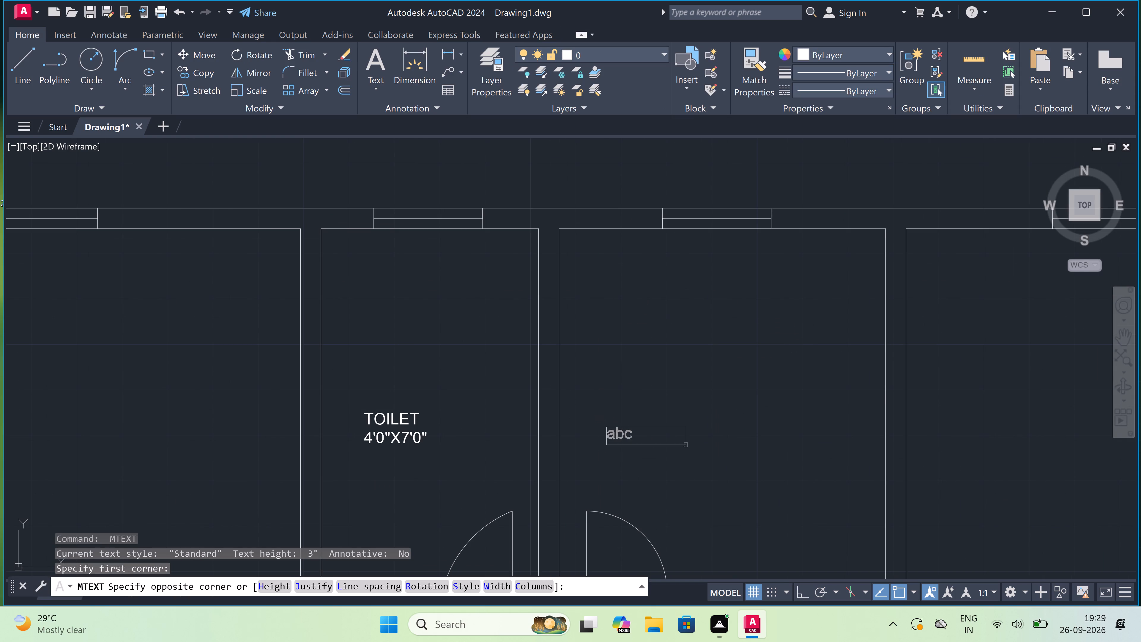
pyautogui.click(874, 464)
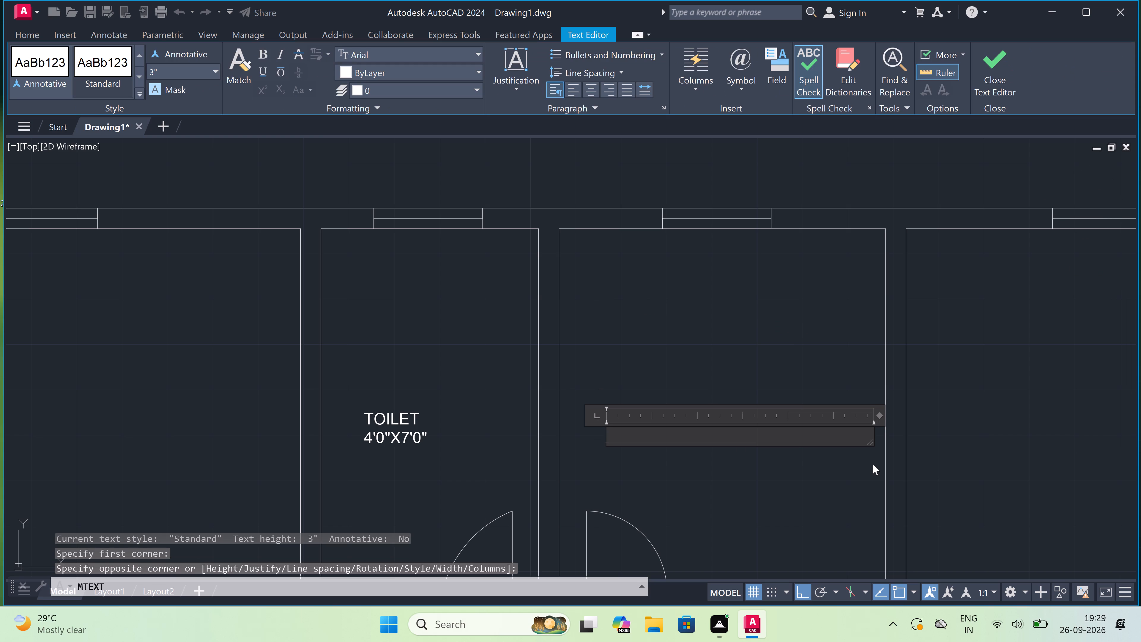
pyautogui.write('KITCHE')
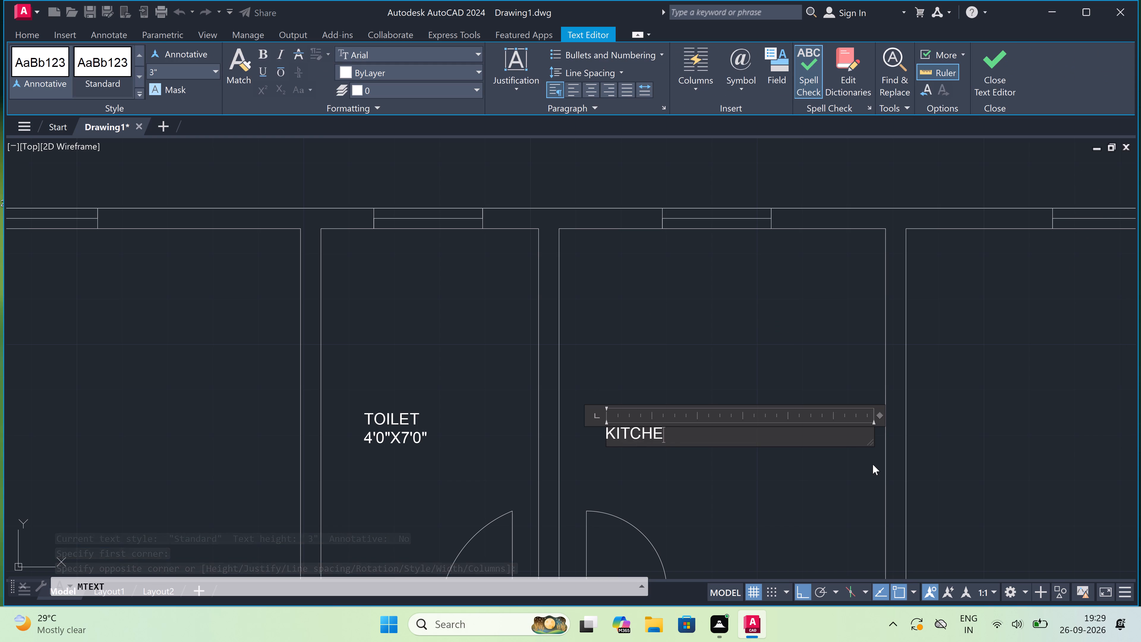
pyautogui.press('n')
pyautogui.press('Return')
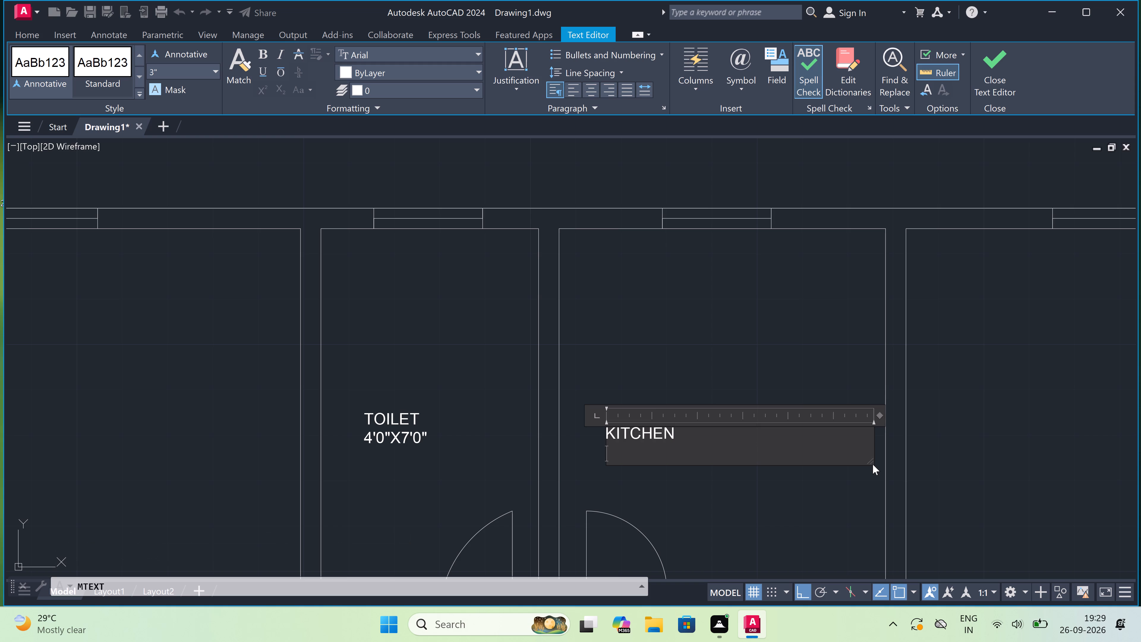
pyautogui.write('6\'0"')
pyautogui.press('x')
pyautogui.write('7\'0"')
pyautogui.click(752, 498)
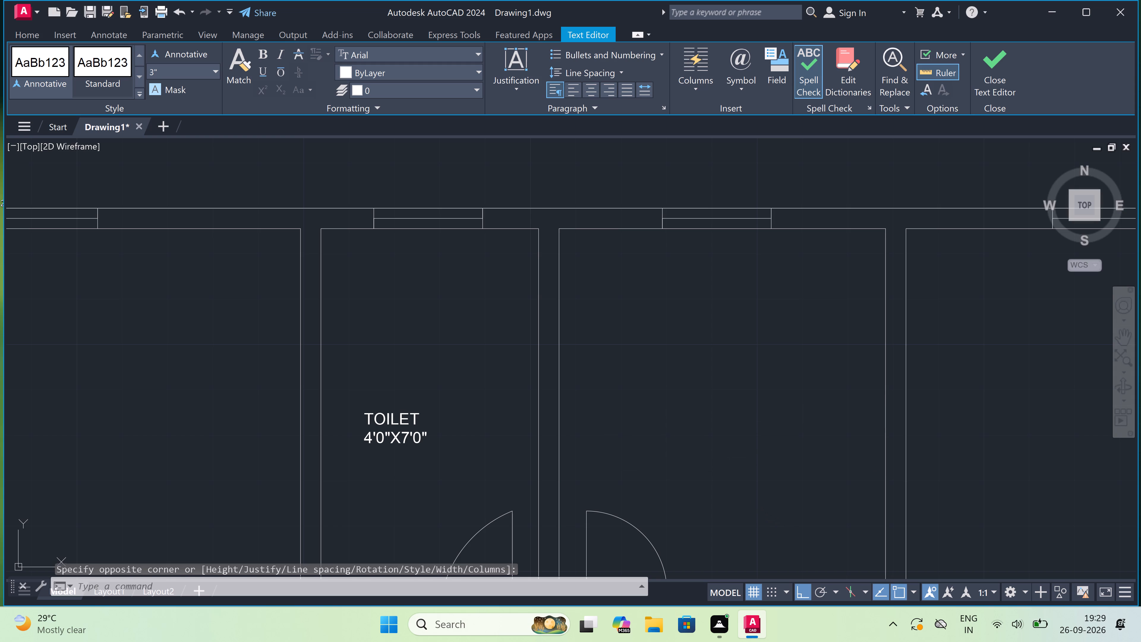
# Draw an L-shaped counter line in the kitchen, running across from the left wall below the window and down to the bottom wall.
pyautogui.press('l')
pyautogui.press('space')
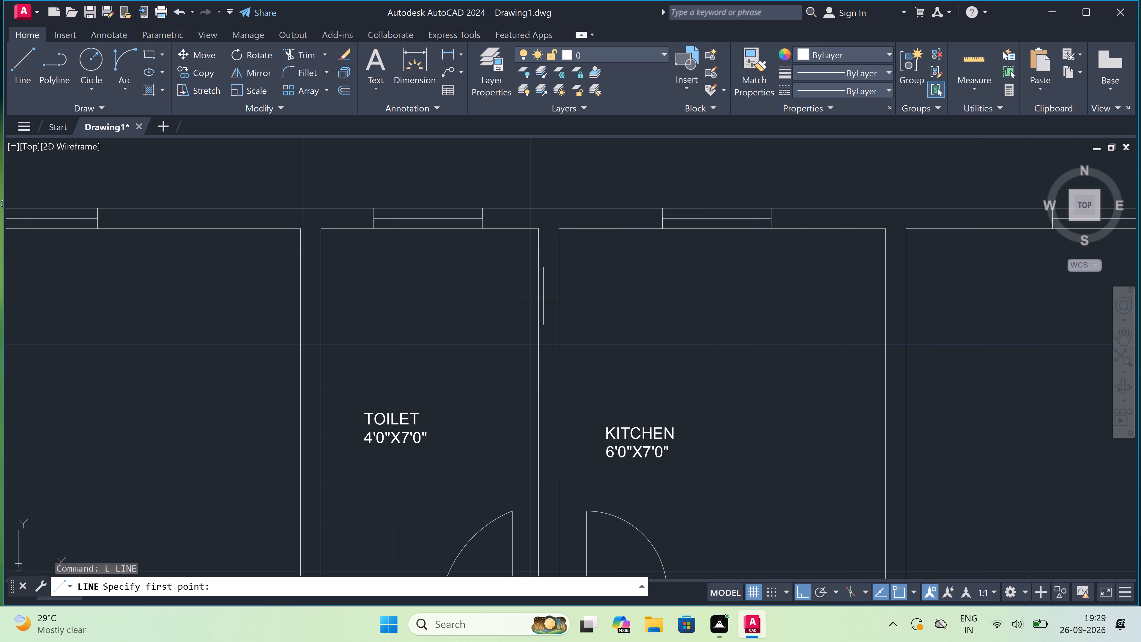
pyautogui.click(560, 304)
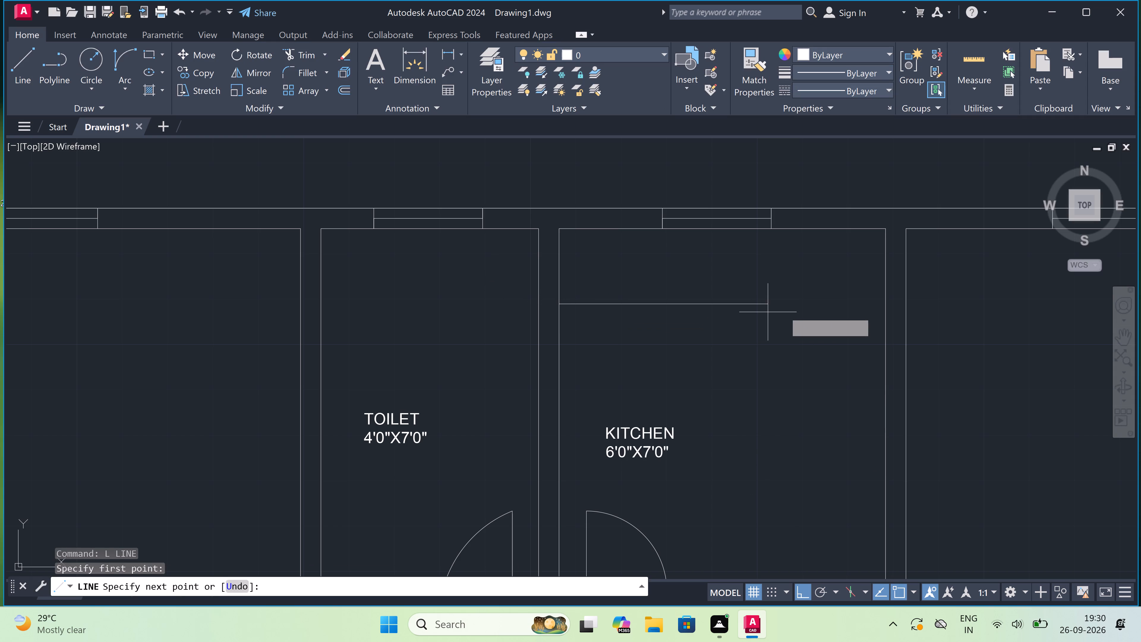
pyautogui.click(803, 303)
pyautogui.scroll(-3, 803, 303)
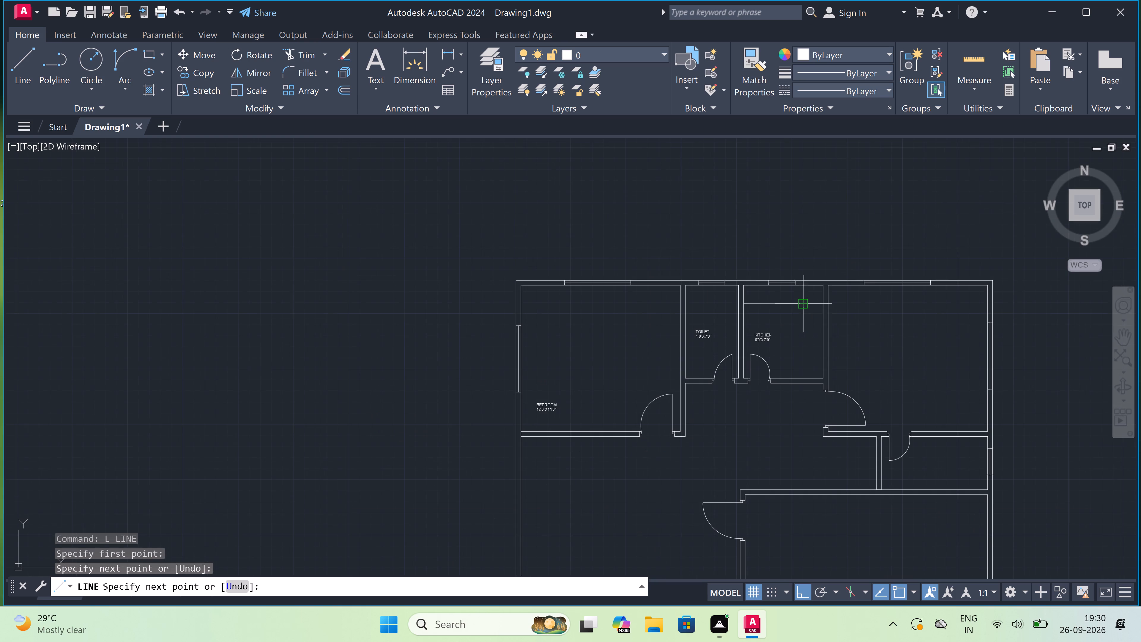
pyautogui.scroll(3, 811, 348)
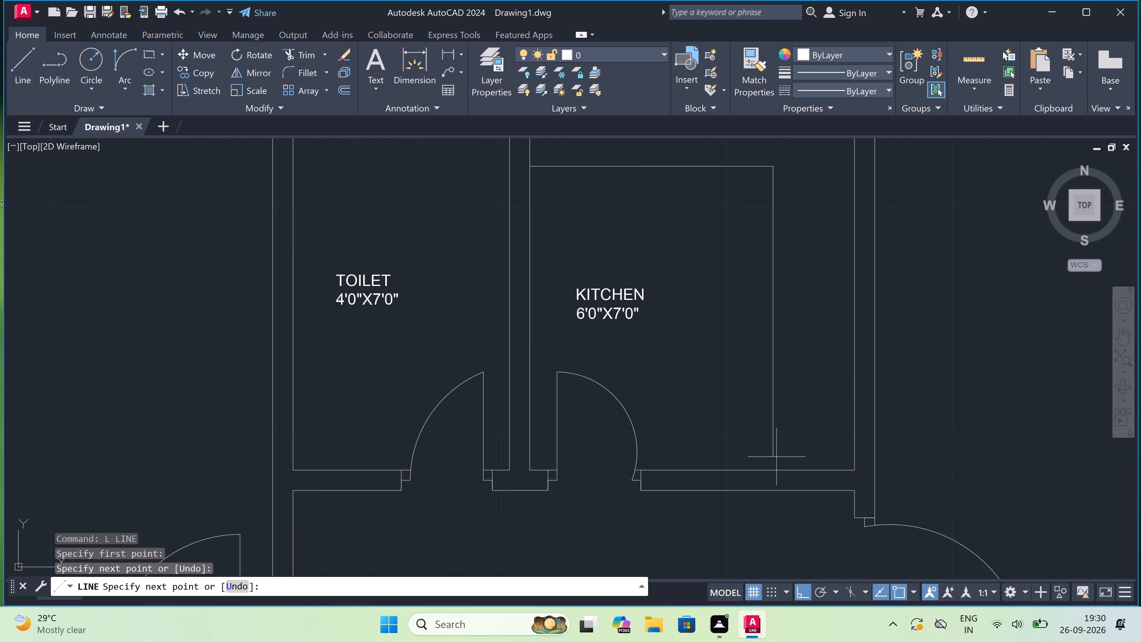
pyautogui.click(775, 466)
pyautogui.press('Escape')
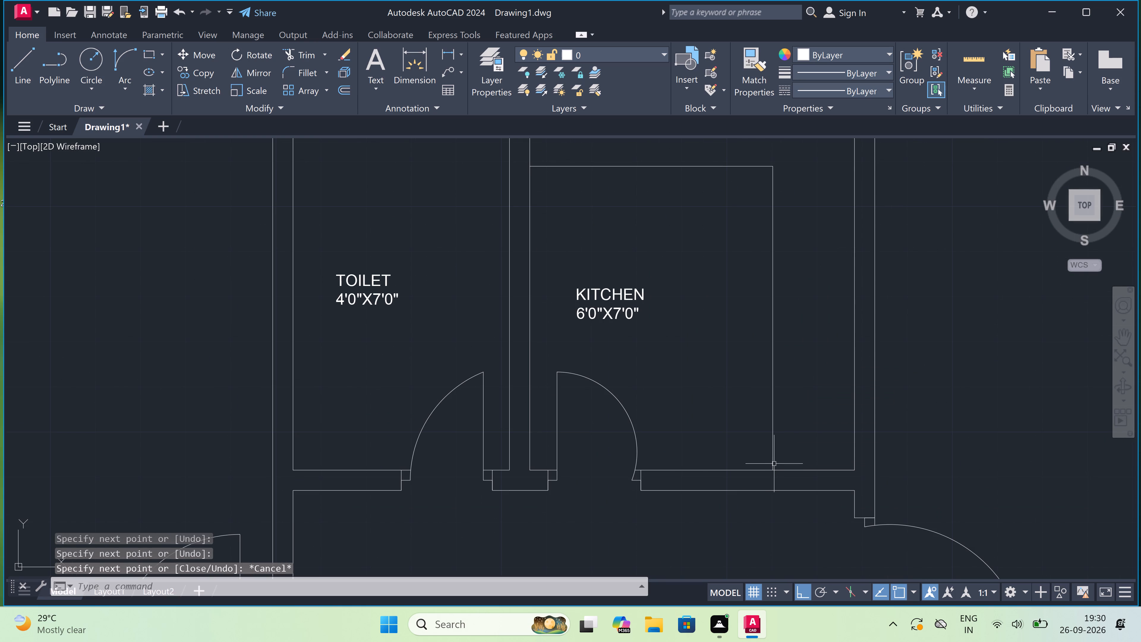
# Add a multiline text label reading "BEDROOM" with "12'0"X11'0"" on the second line, inside the upper-right room.
pyautogui.scroll(-5, 683, 407)
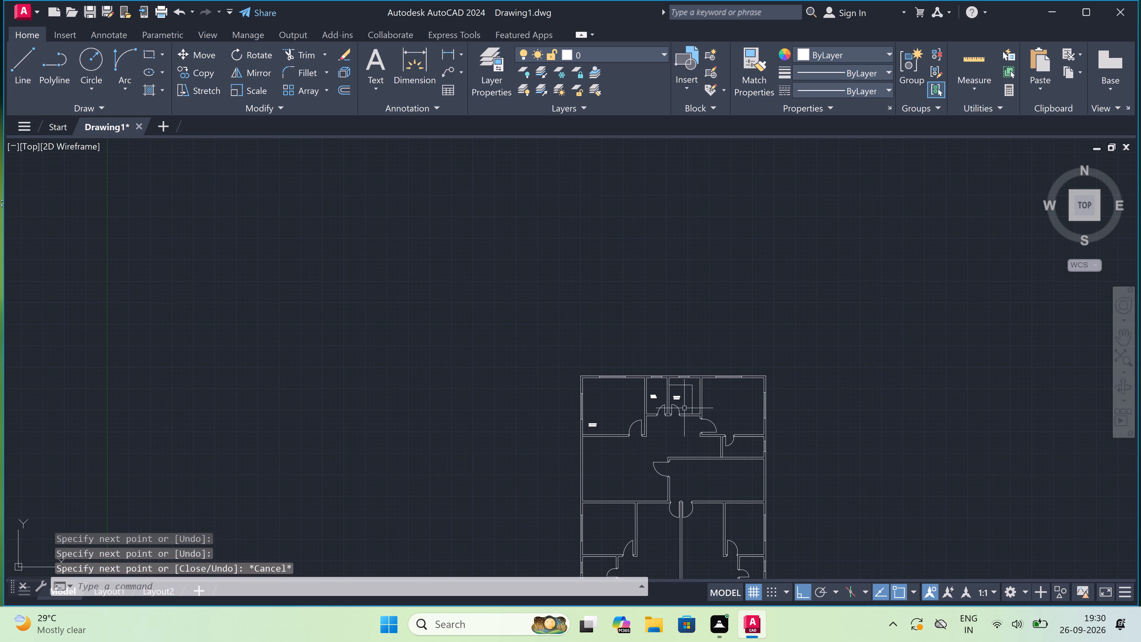
pyautogui.scroll(4, 733, 426)
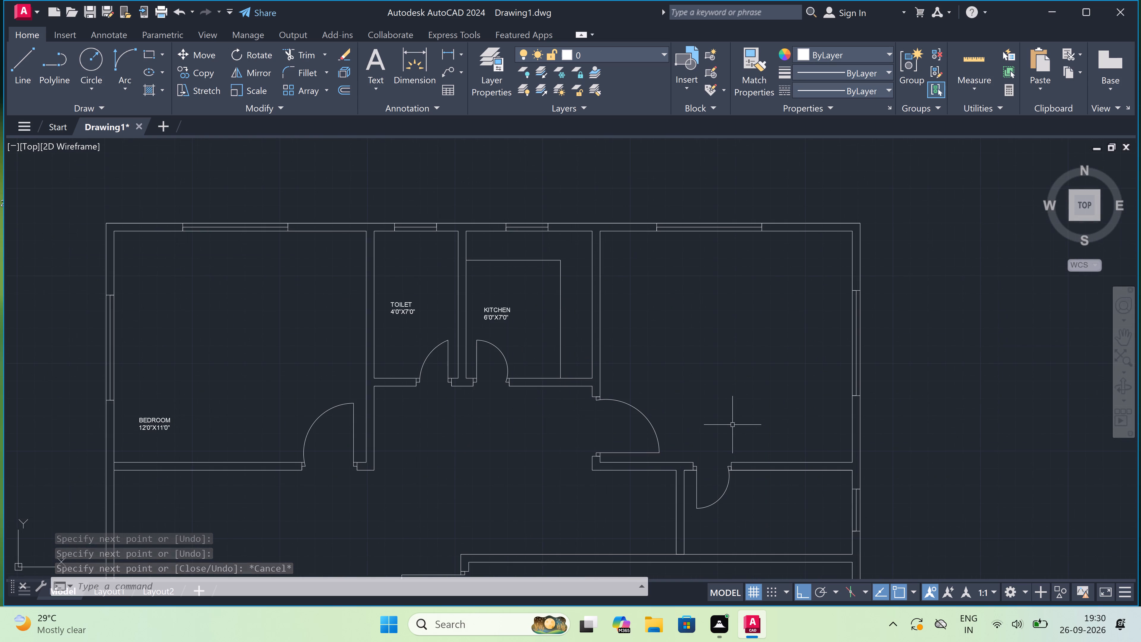
pyautogui.write('MT')
pyautogui.press('space')
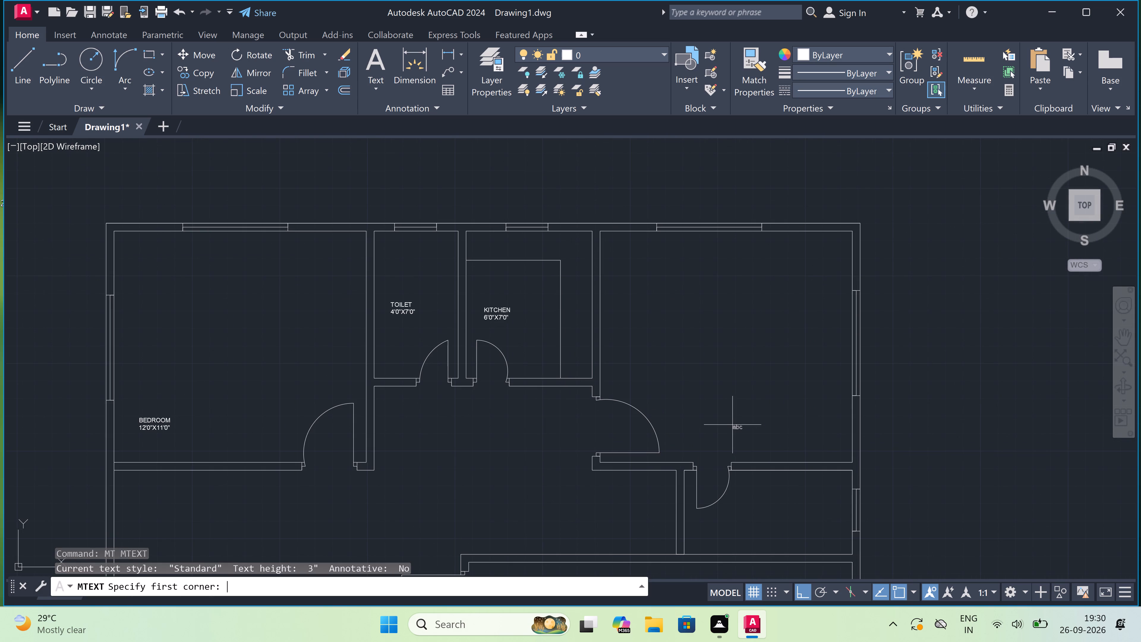
pyautogui.scroll(1, 733, 423)
pyautogui.scroll(-1, 697, 405)
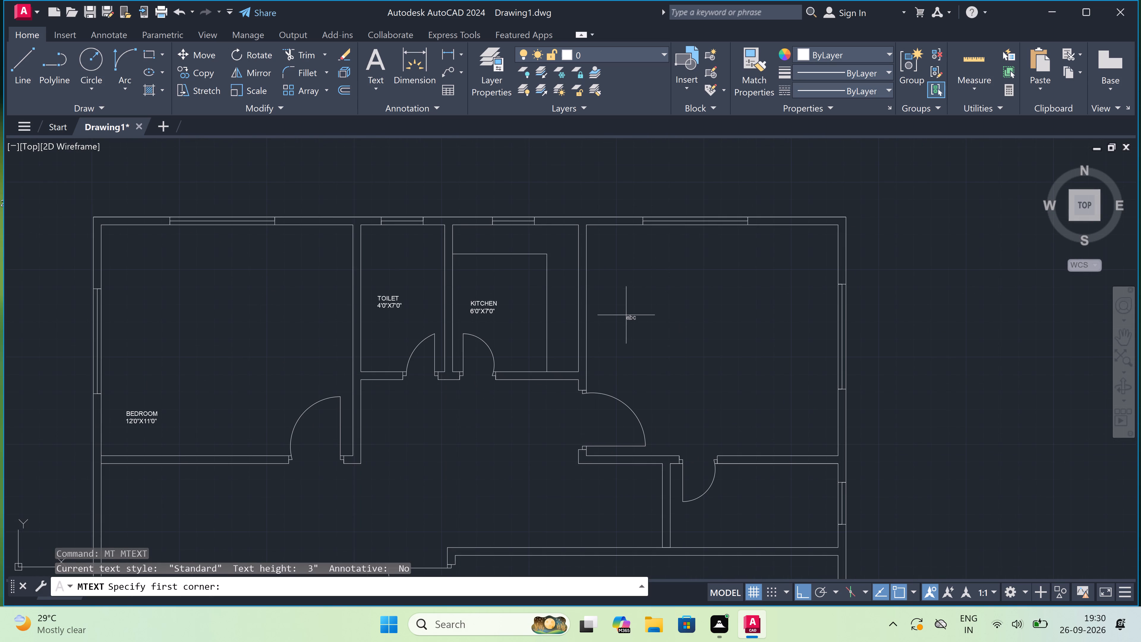
pyautogui.moveTo(627, 317); pyautogui.dragTo(633, 318)
pyautogui.click(791, 344)
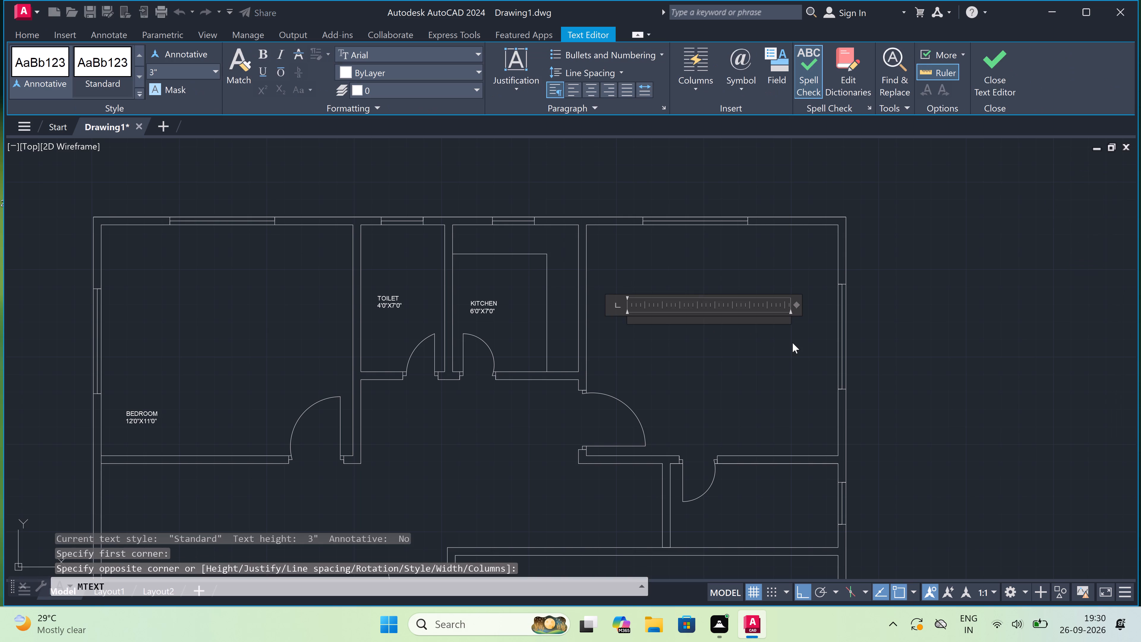
pyautogui.write('BEDR')
pyautogui.write('OO')
pyautogui.press('m')
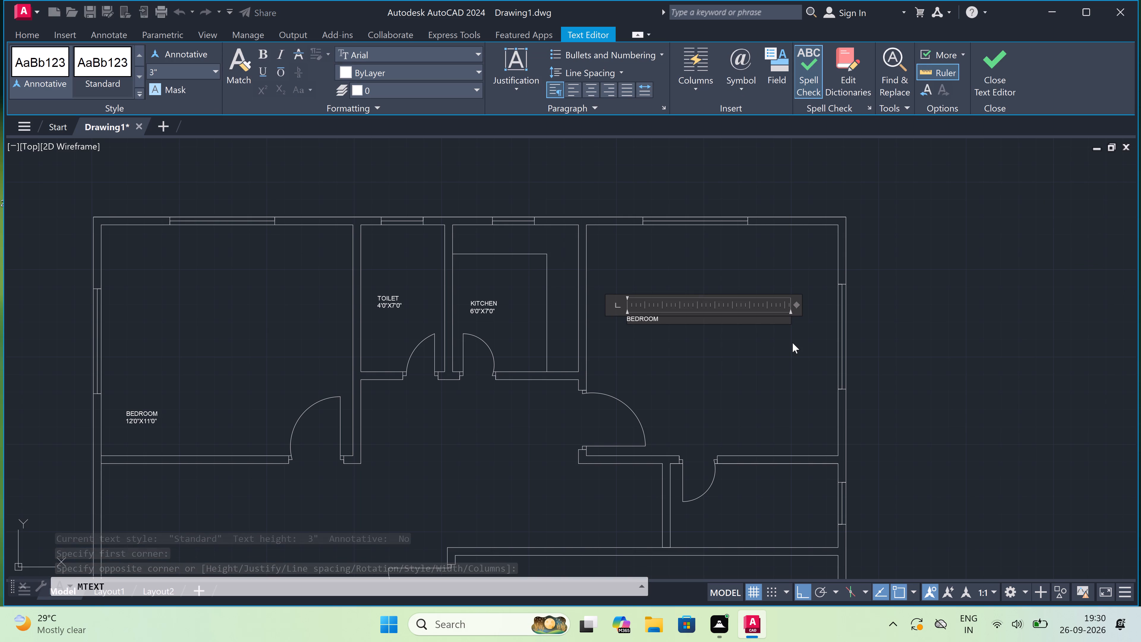
pyautogui.press('Return')
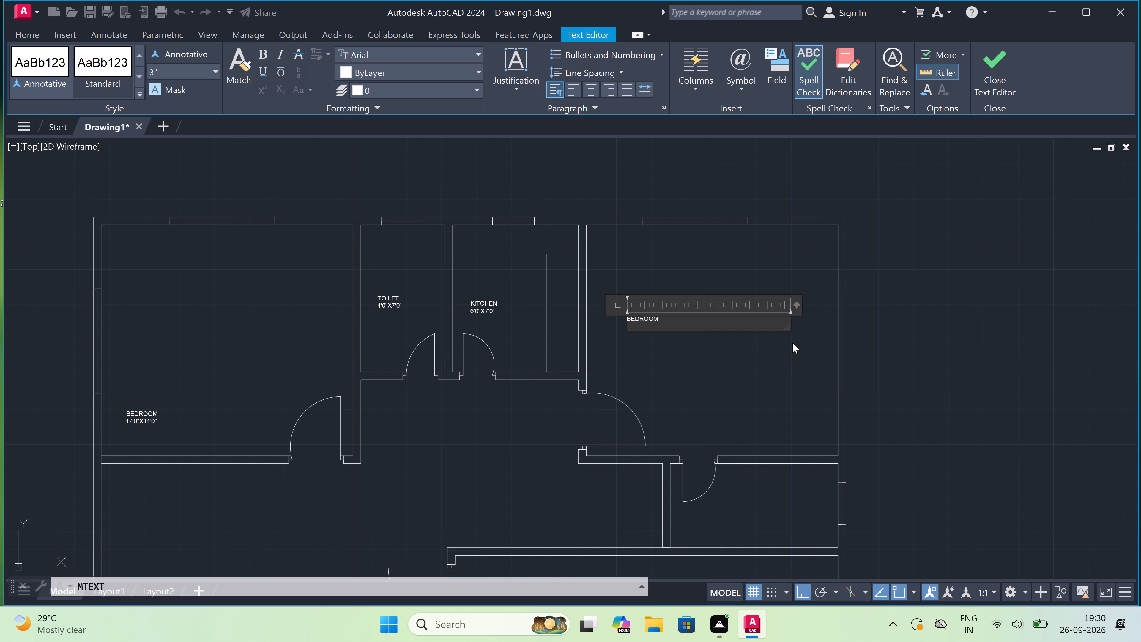
pyautogui.write('12\'0"X')
pyautogui.write('11\'0"')
pyautogui.click(698, 396)
# Add a multiline text label reading "TOILET" with "8'0"X4'0"" on the second line, inside the small room below the upper-right bedroom.
pyautogui.scroll(1, 653, 355)
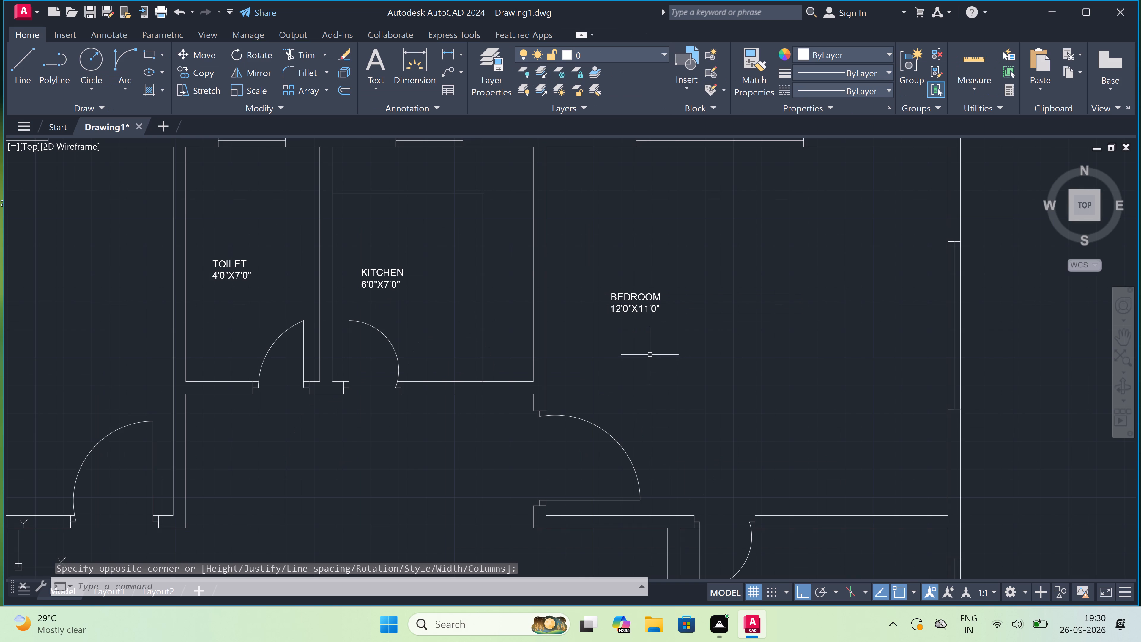
pyautogui.scroll(-3, 646, 333)
pyautogui.scroll(3, 688, 380)
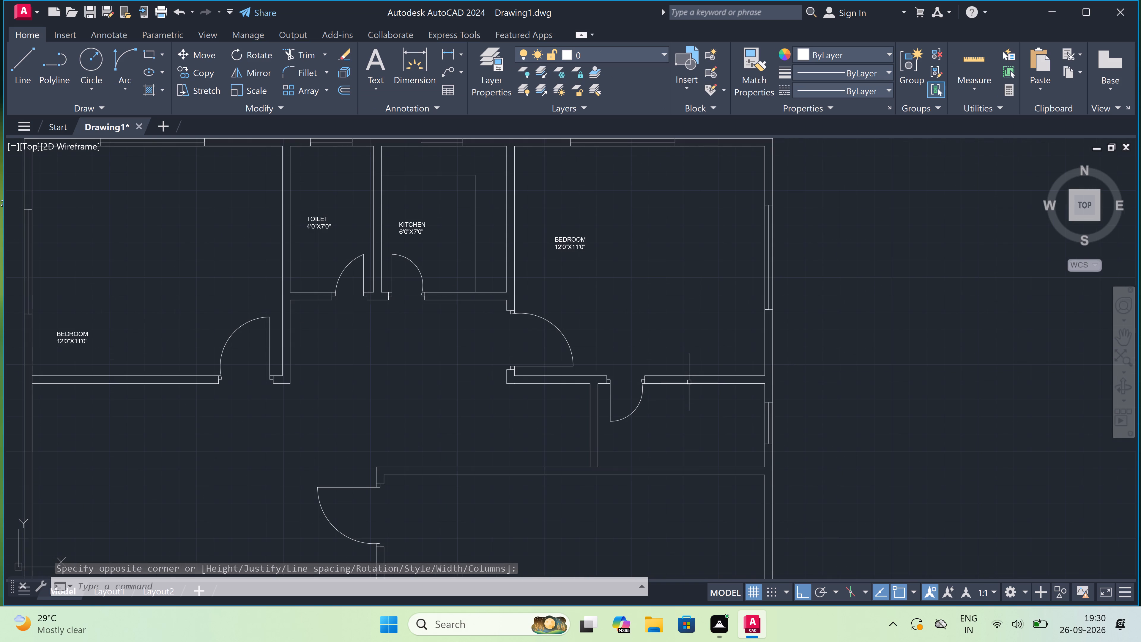
pyautogui.press('space')
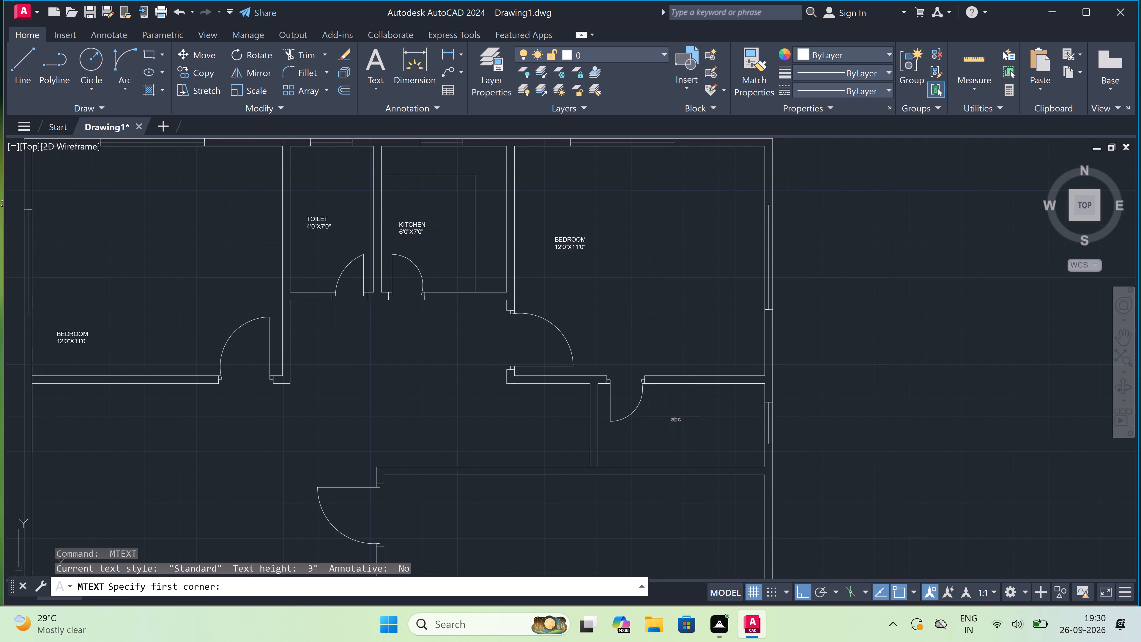
pyautogui.scroll(2, 666, 429)
pyautogui.moveTo(581, 445); pyautogui.dragTo(588, 451)
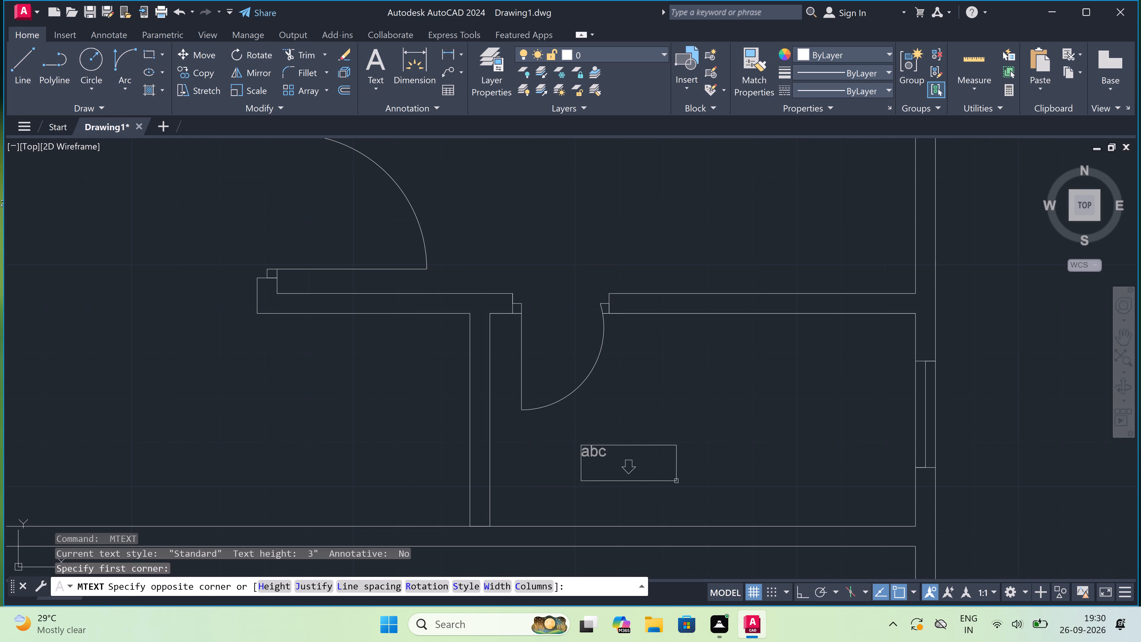
pyautogui.click(958, 498)
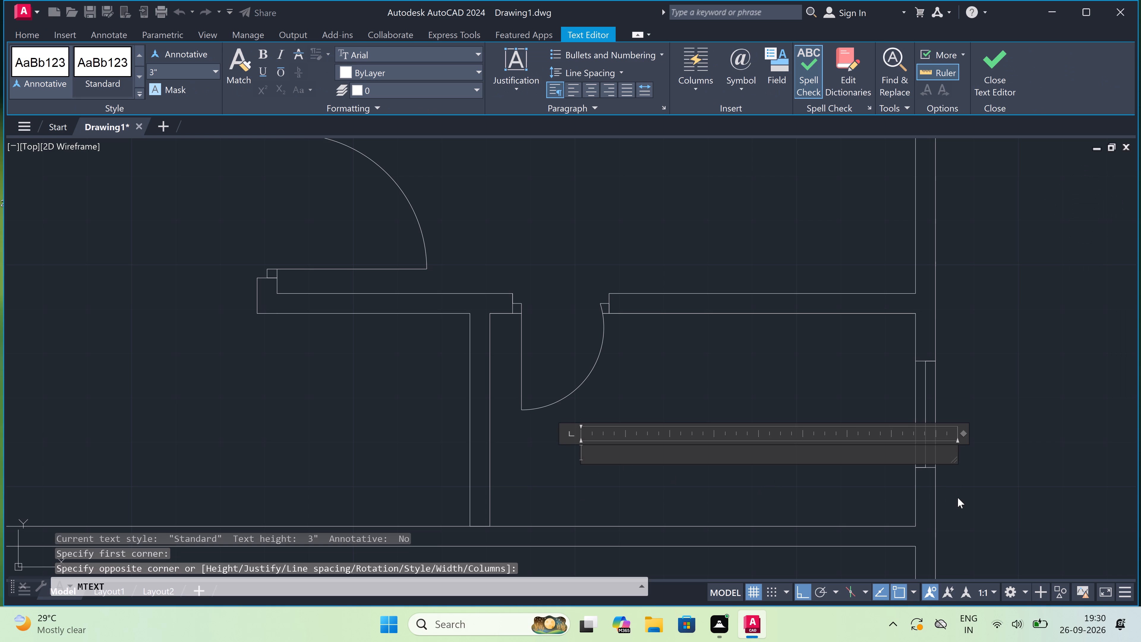
pyautogui.write('TOILET')
pyautogui.press('Return')
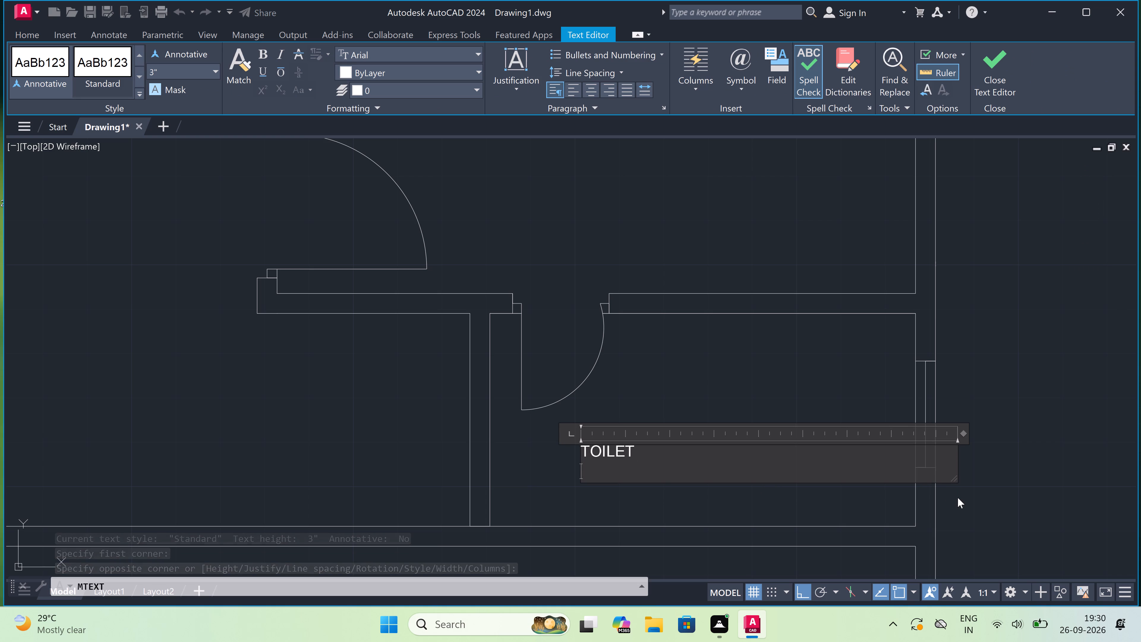
pyautogui.write('8\'0"X')
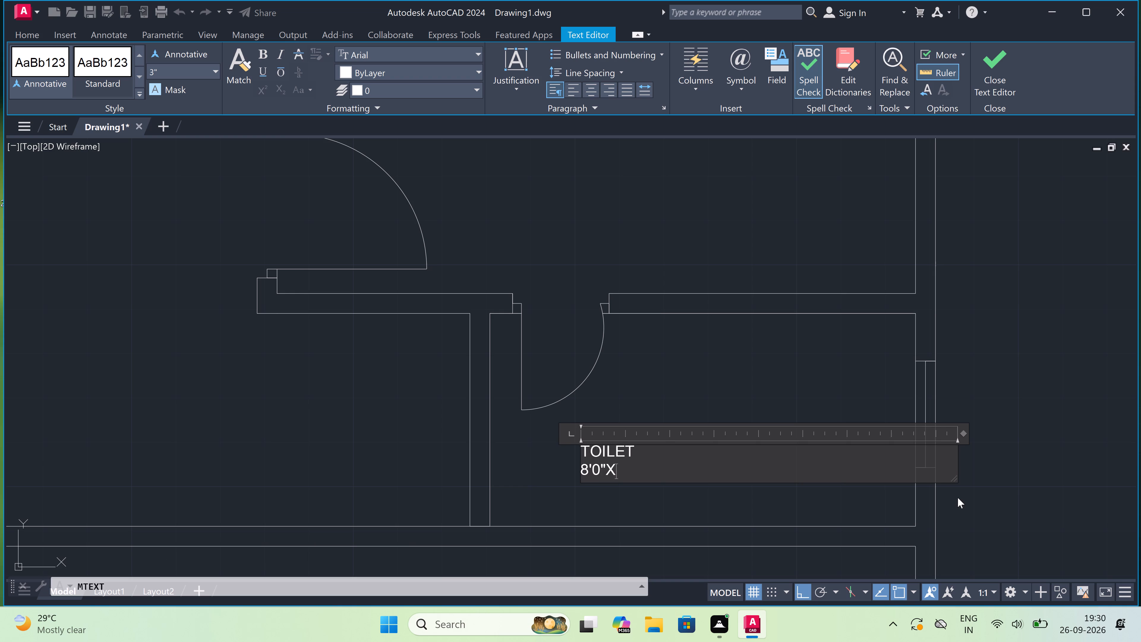
pyautogui.write('4\'0"')
pyautogui.click(773, 408)
# Add a multiline text label reading "LIVING \DINING HALL" with "16'6"X12'6"" on the second line, inside the large room below the upper-left bedroom.
pyautogui.scroll(-4, 763, 400)
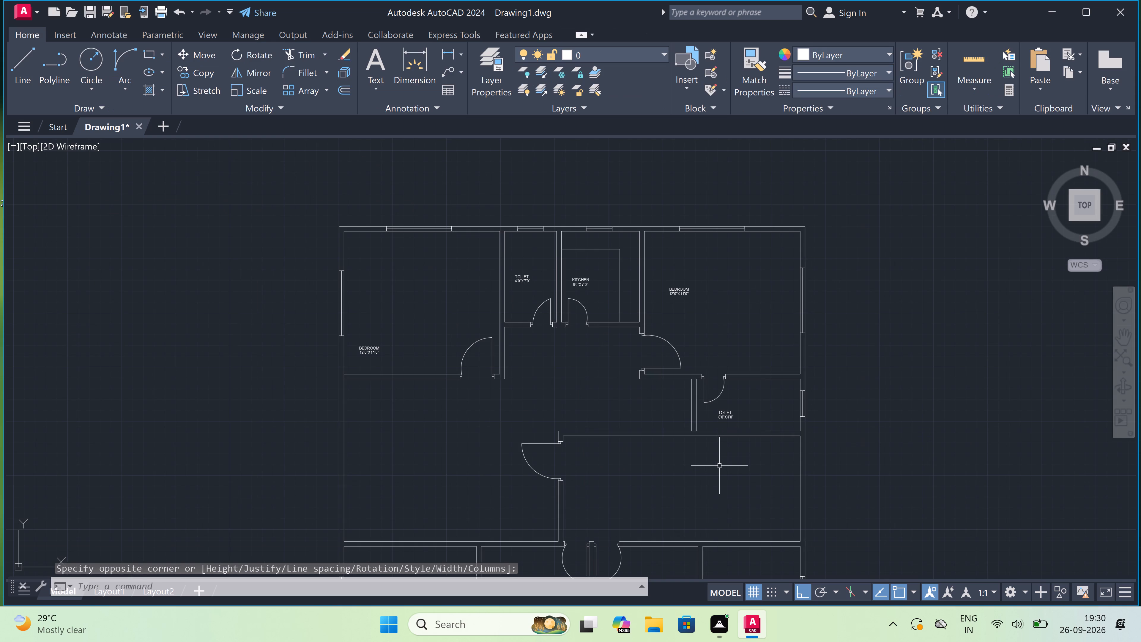
pyautogui.press('space')
pyautogui.scroll(-1, 719, 462)
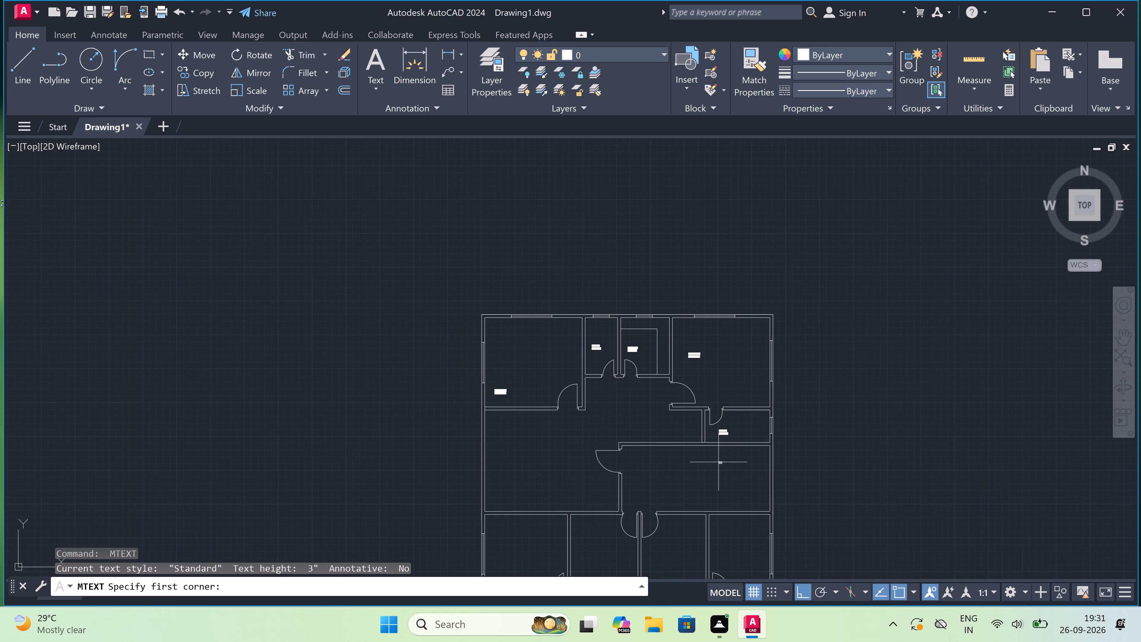
pyautogui.scroll(-2, 708, 476)
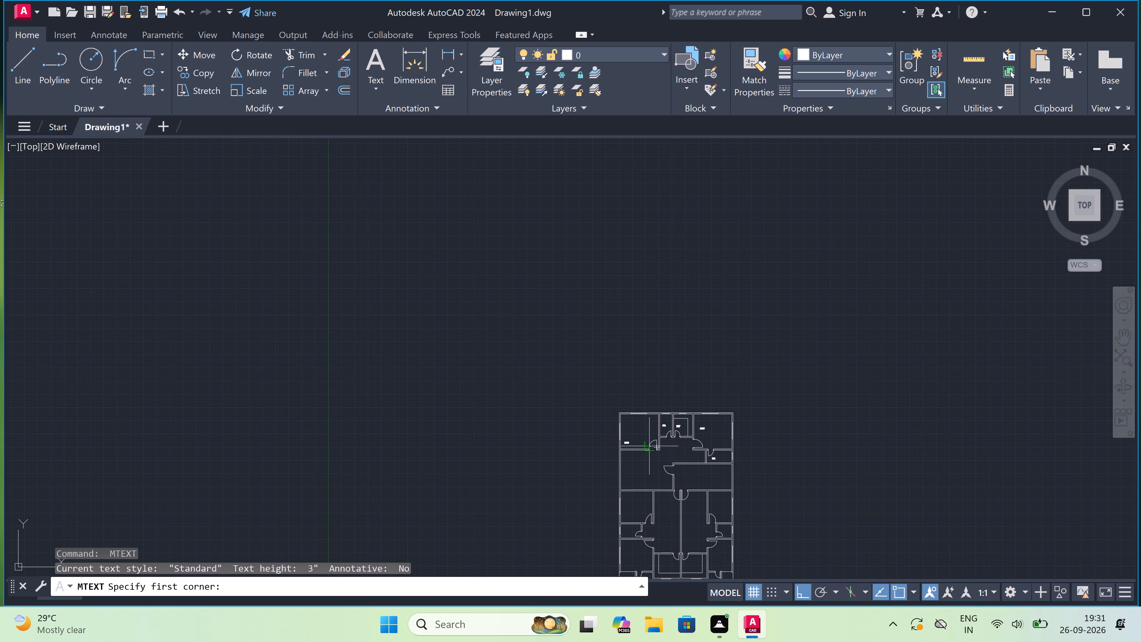
pyautogui.scroll(3, 638, 455)
pyautogui.scroll(-2, 639, 471)
pyautogui.scroll(4, 642, 485)
pyautogui.moveTo(599, 472); pyautogui.dragTo(622, 477)
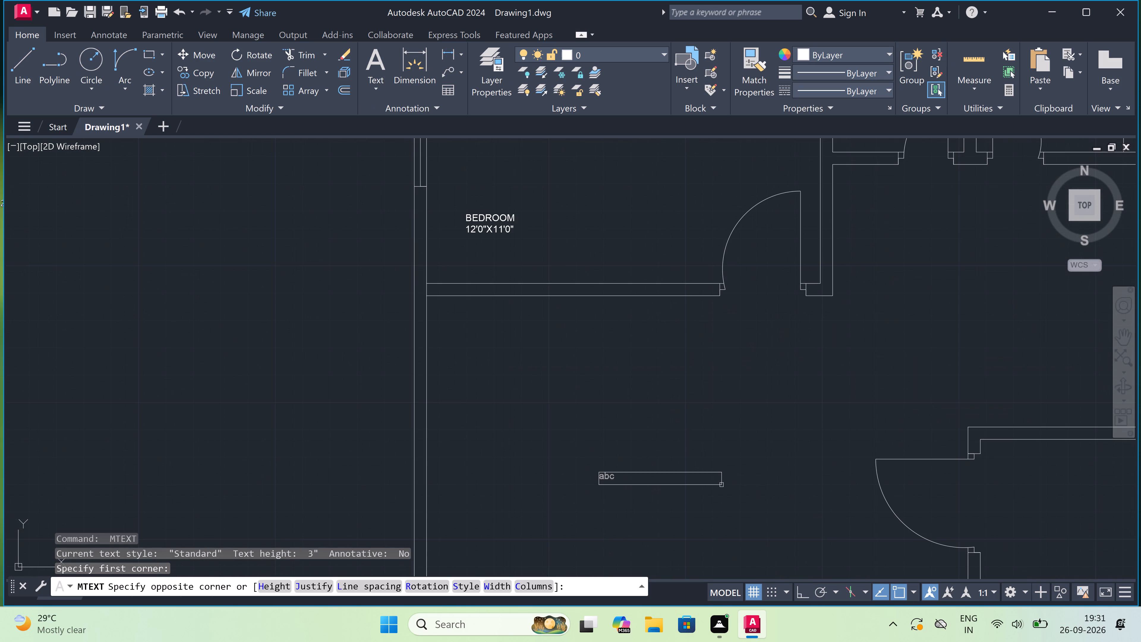
pyautogui.click(812, 488)
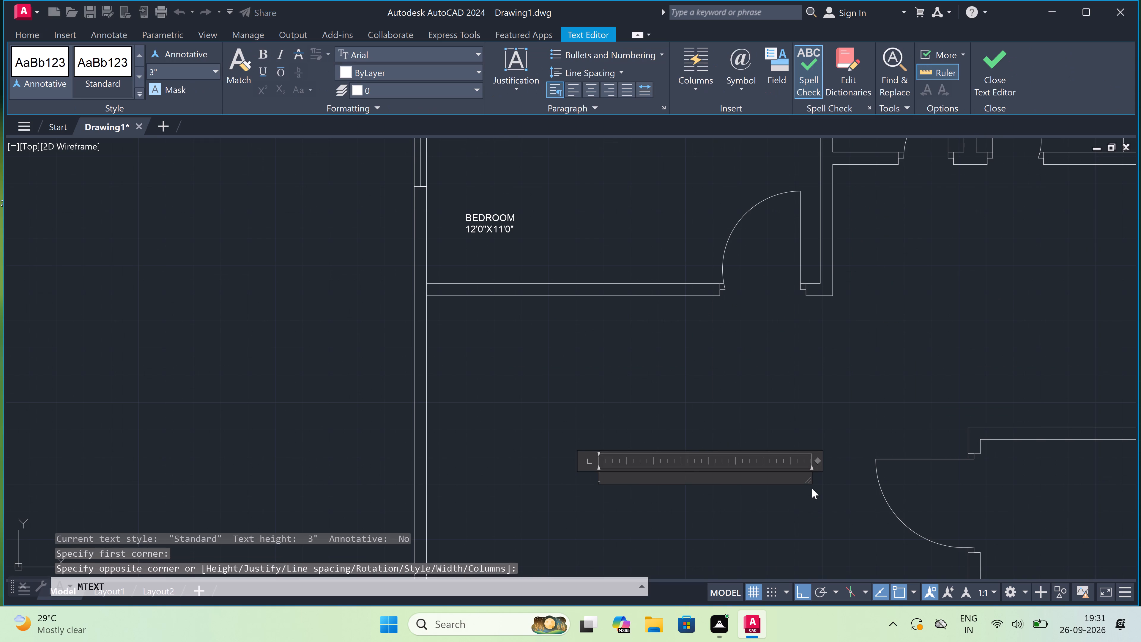
pyautogui.write('LIB')
pyautogui.press('BackSpace')
pyautogui.write('VING')
pyautogui.press('space')
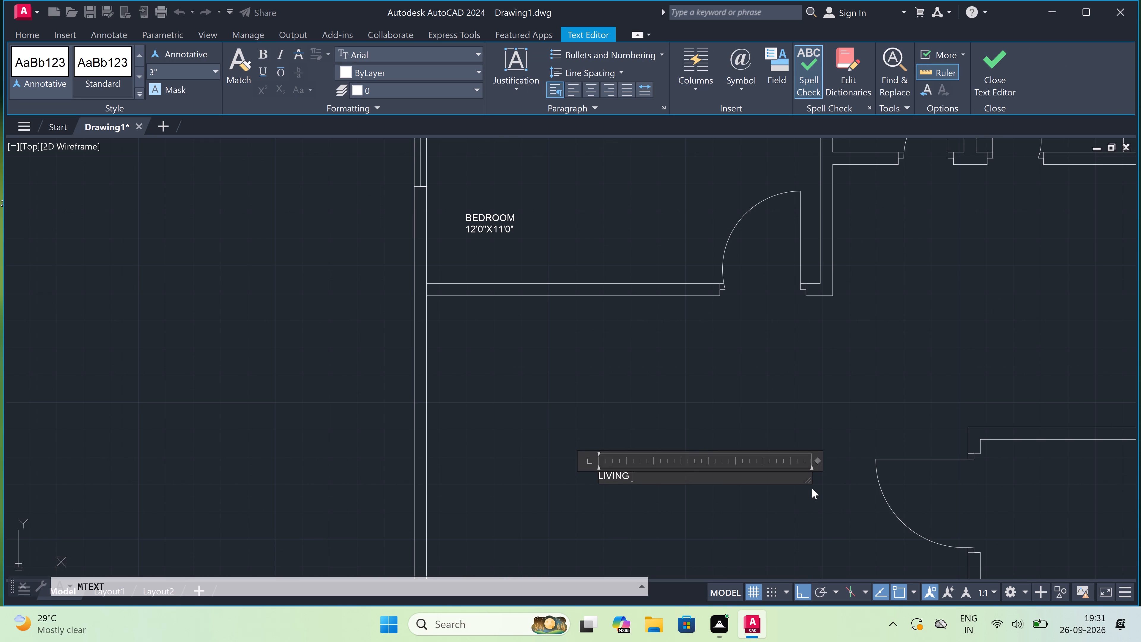
pyautogui.write('\\D')
pyautogui.write('INH')
pyautogui.press('BackSpace')
pyautogui.write('ING HA')
pyautogui.write('LL')
pyautogui.press('Return')
pyautogui.press('1')
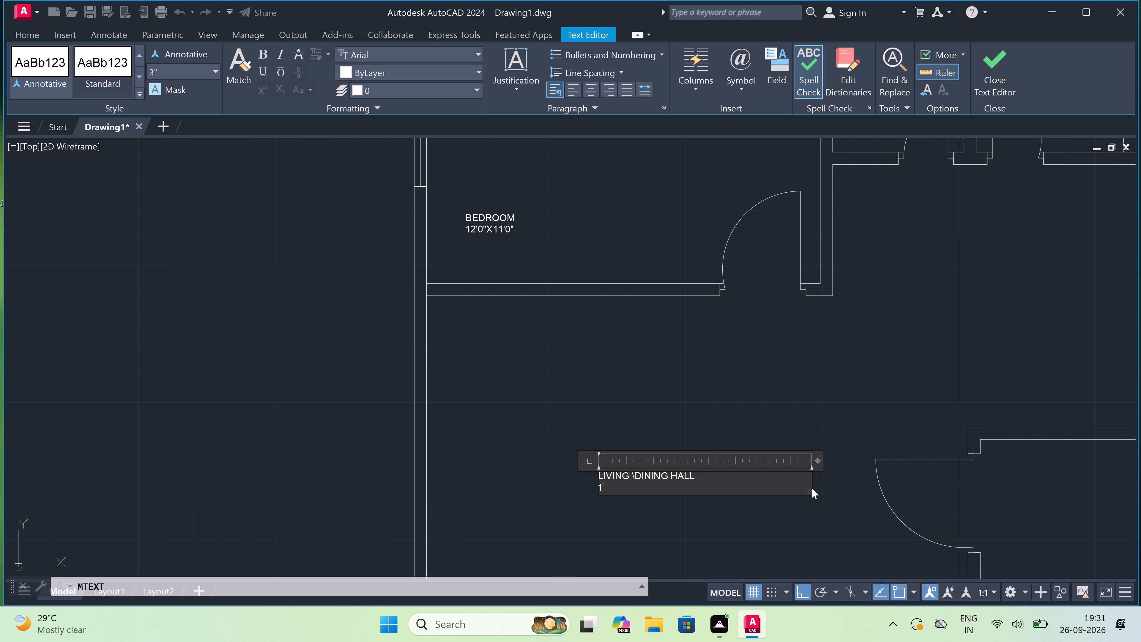
pyautogui.write("6'6")
pyautogui.hotkey('shift', '"')
pyautogui.write('X12')
pyautogui.press("'")
pyautogui.press('6')
pyautogui.hotkey('shift', '"')
pyautogui.click(618, 399)
# Add a multiline text label reading "LIVING\DINING" with "8'0"X19'6"" on the second line, in the lower unit's hall left of the central dividing wall.
pyautogui.scroll(-5, 618, 400)
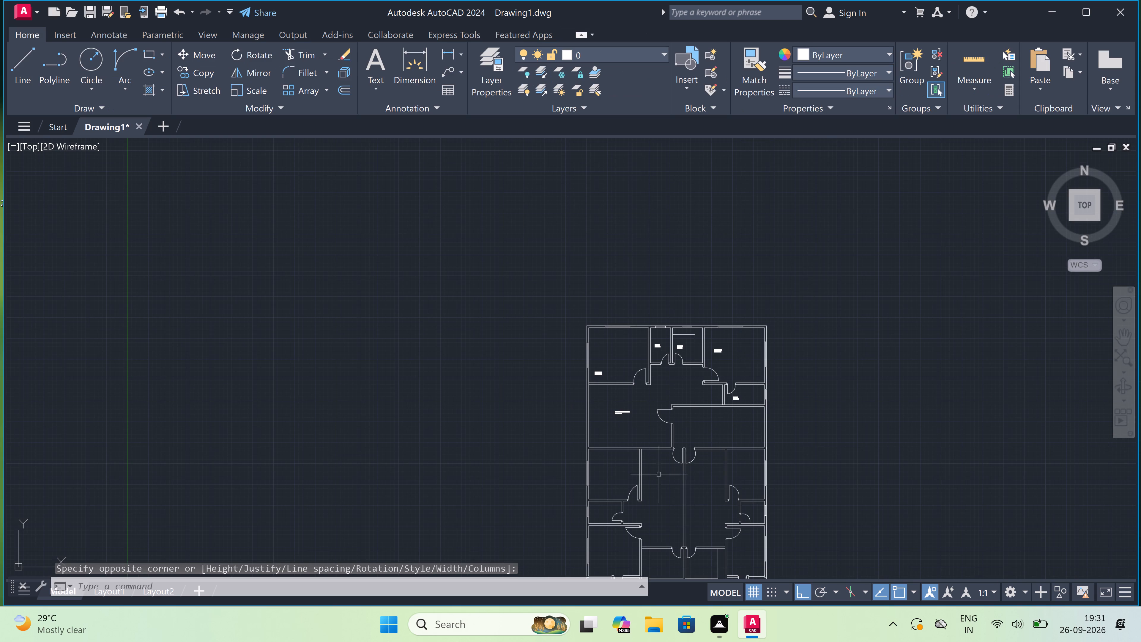
pyautogui.scroll(3, 662, 464)
pyautogui.scroll(-3, 662, 464)
pyautogui.scroll(3, 658, 474)
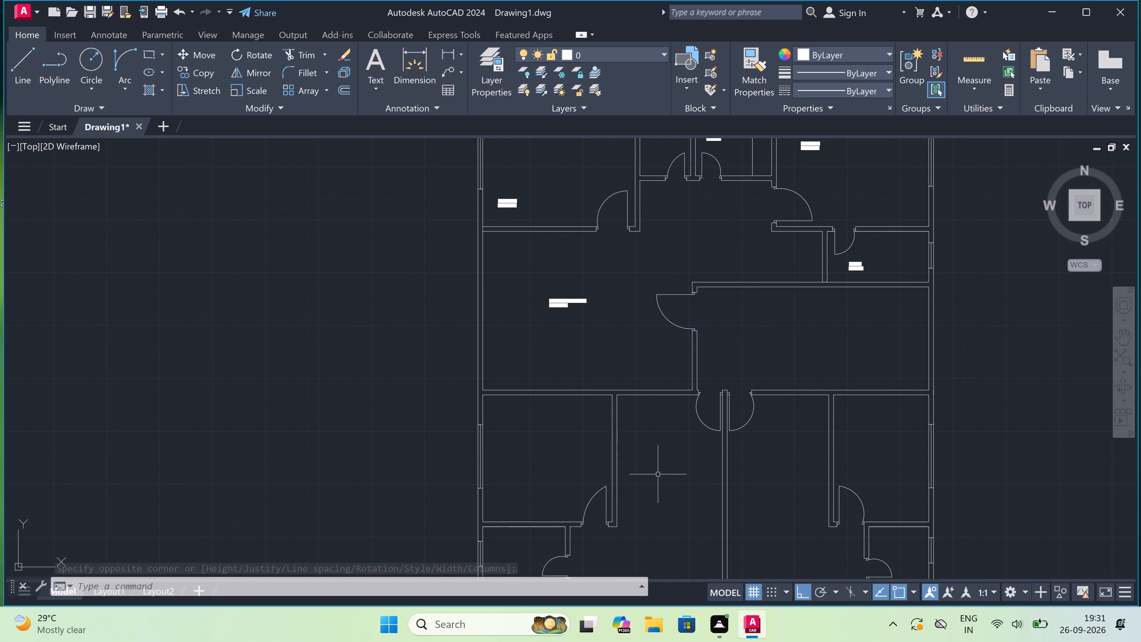
pyautogui.press('space')
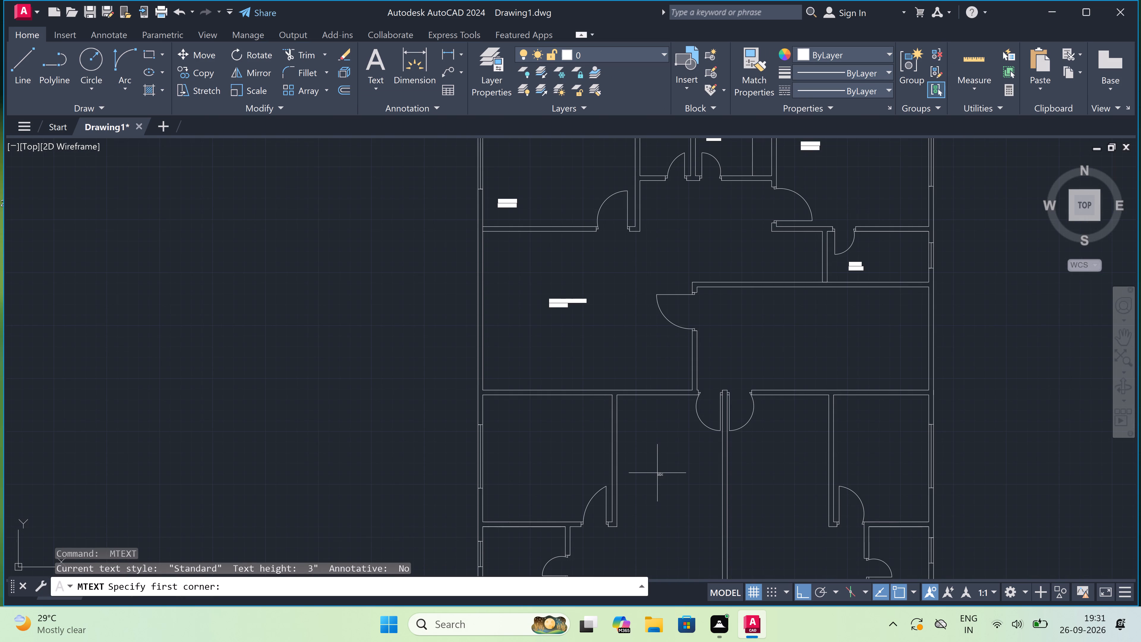
pyautogui.scroll(-1, 657, 473)
pyautogui.scroll(3, 661, 517)
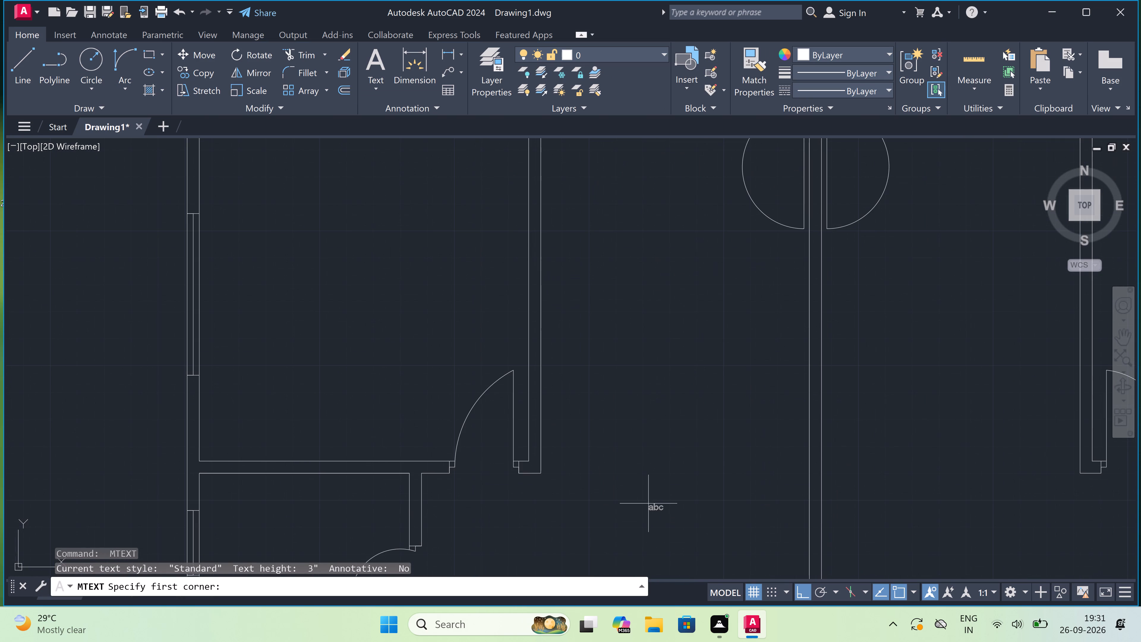
pyautogui.click(641, 495)
pyautogui.click(874, 518)
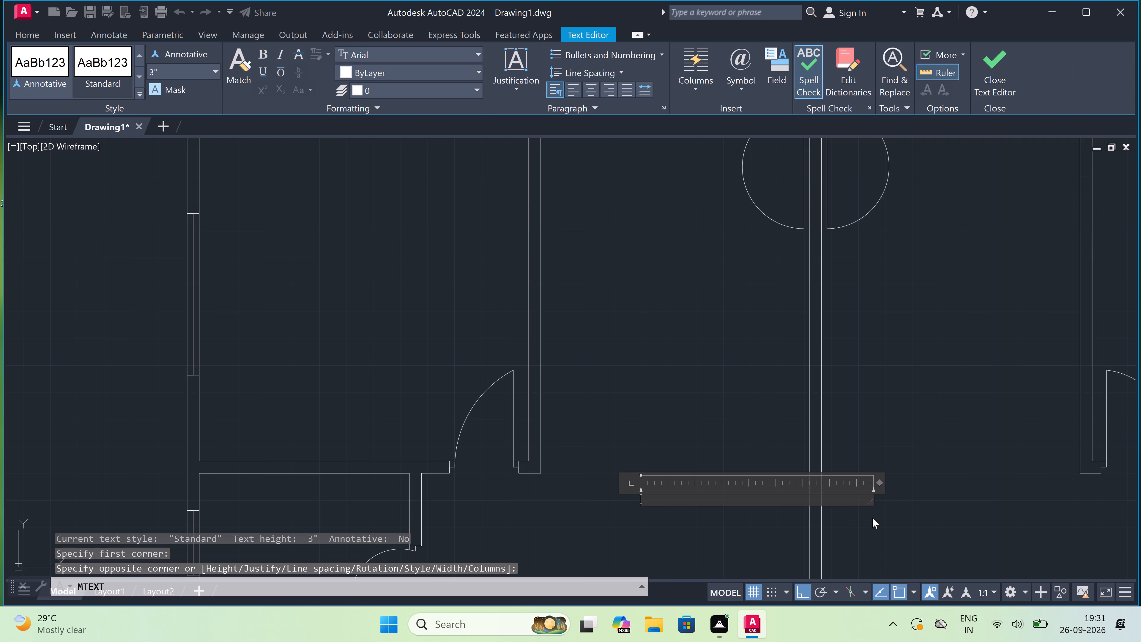
pyautogui.write('LIVING')
pyautogui.press('space')
pyautogui.press('BackSpace')
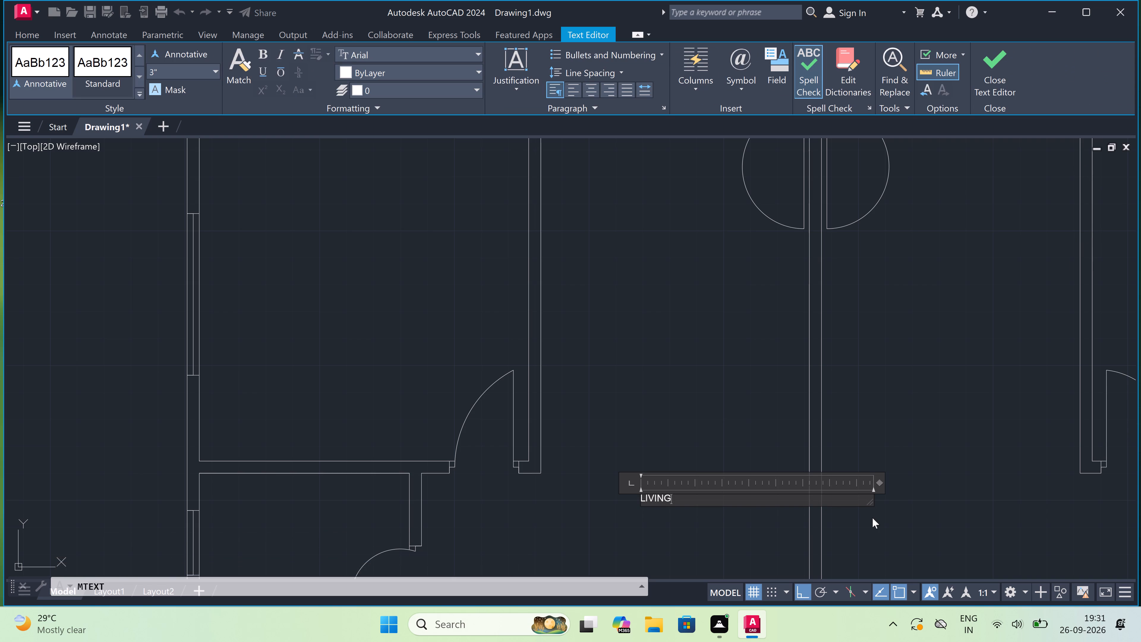
pyautogui.press('\\')
pyautogui.write('DINING')
pyautogui.press('Return')
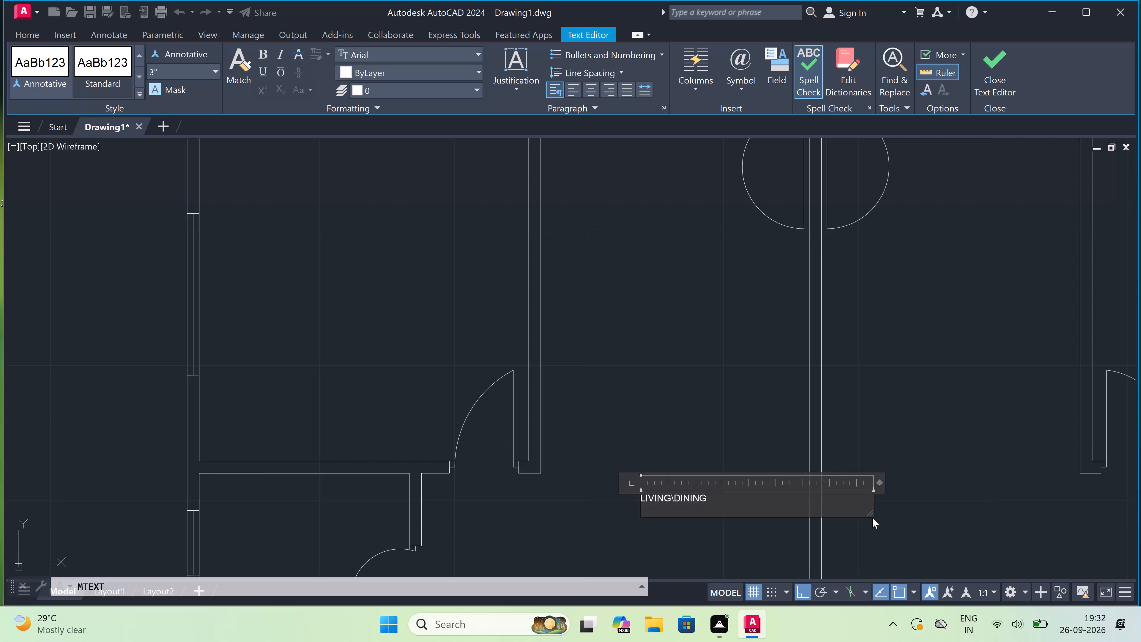
pyautogui.write('8\'0"X1')
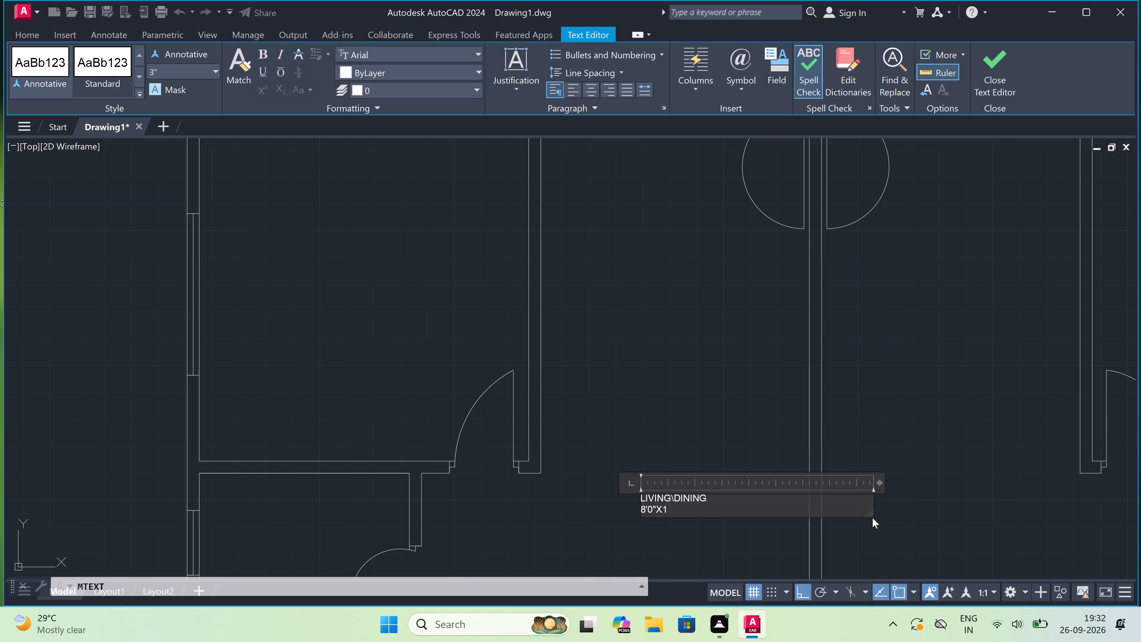
pyautogui.write("9'")
pyautogui.press('6')
pyautogui.hotkey('shift', '"')
pyautogui.click(666, 369)
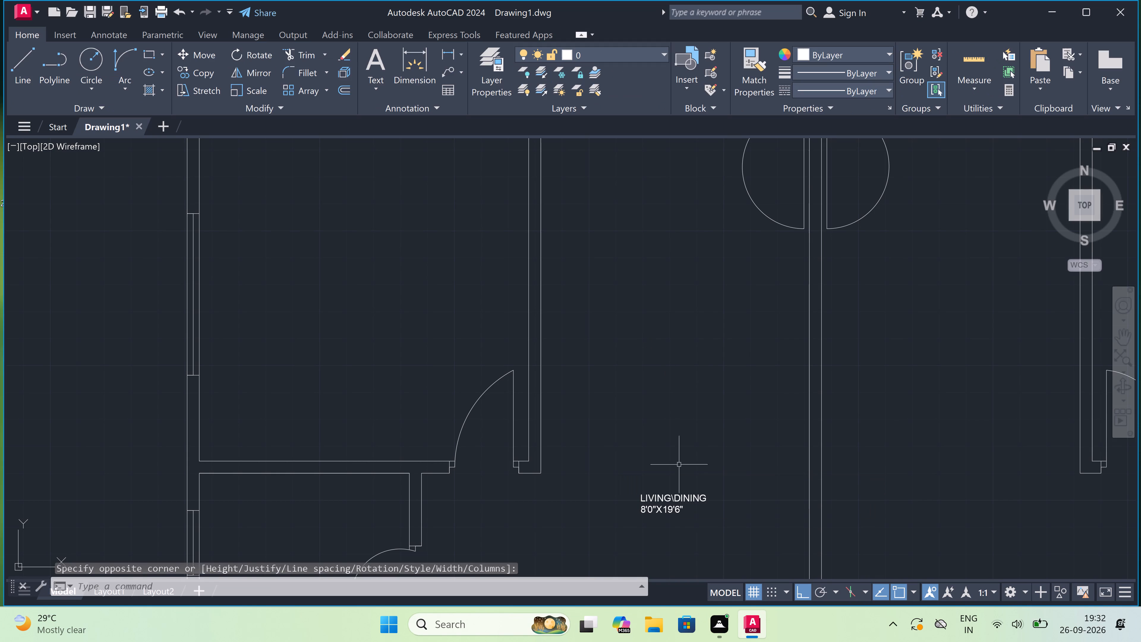
# Copy the "LIVING\DINING" 8'0"X19'6" label horizontally into the lower unit's hall right of the central dividing wall.
pyautogui.click(684, 497)
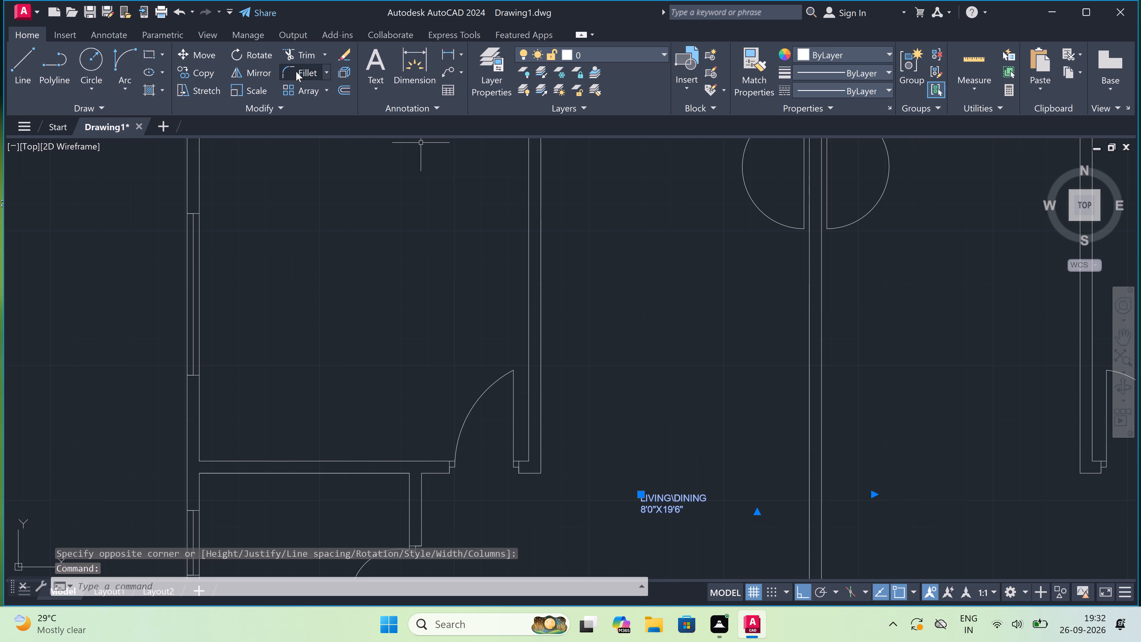
pyautogui.click(205, 75)
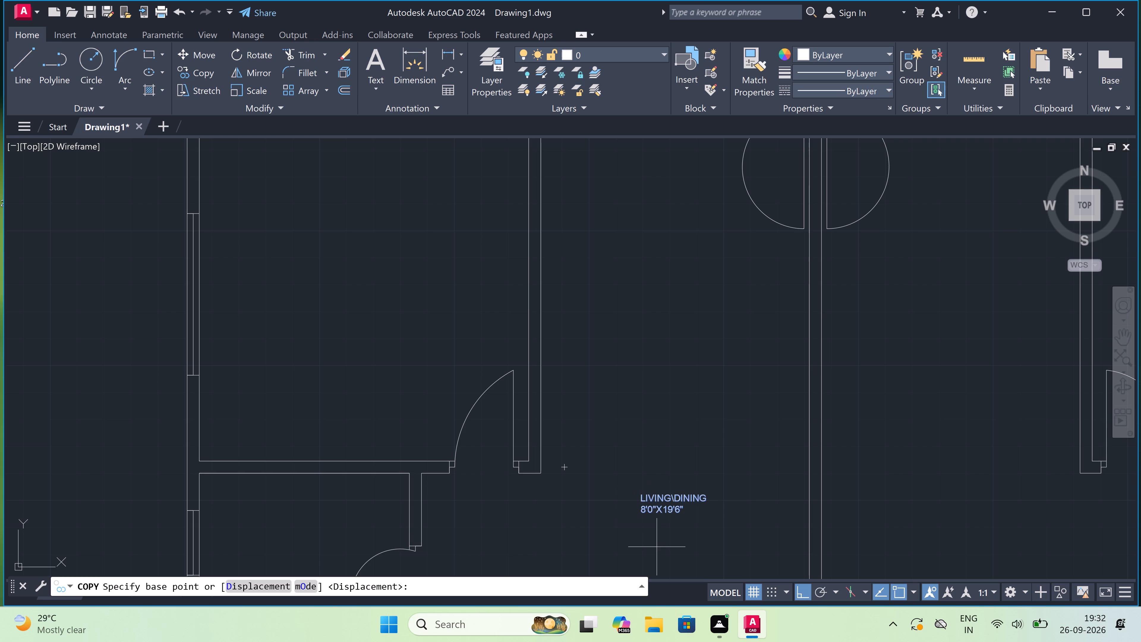
pyautogui.moveTo(674, 496); pyautogui.dragTo(671, 499)
pyautogui.click(892, 455)
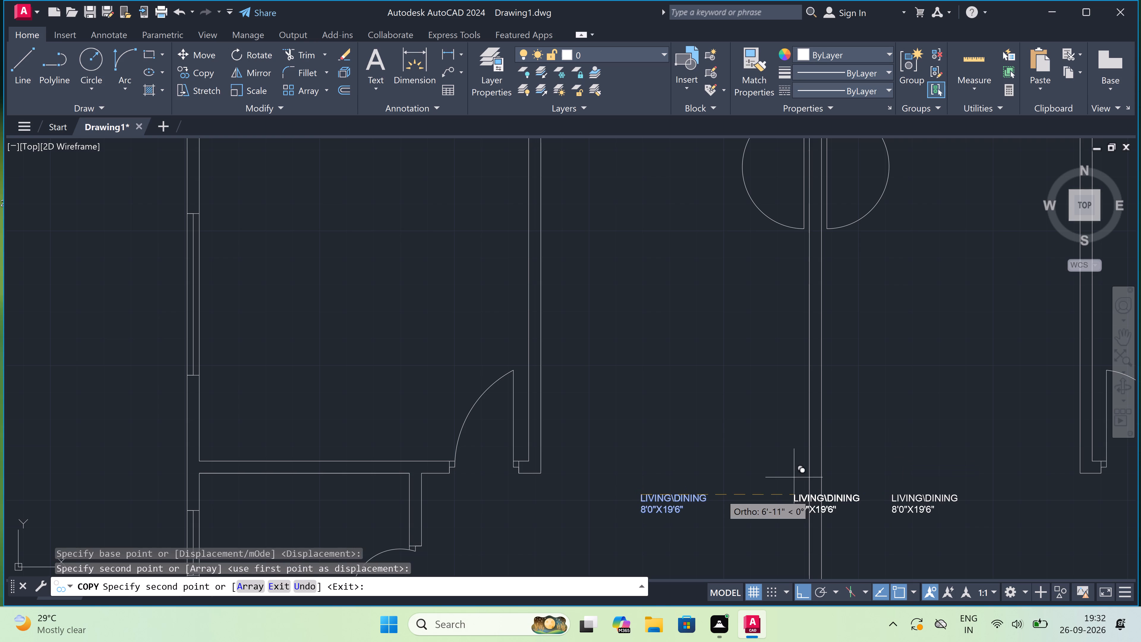
pyautogui.press('Escape')
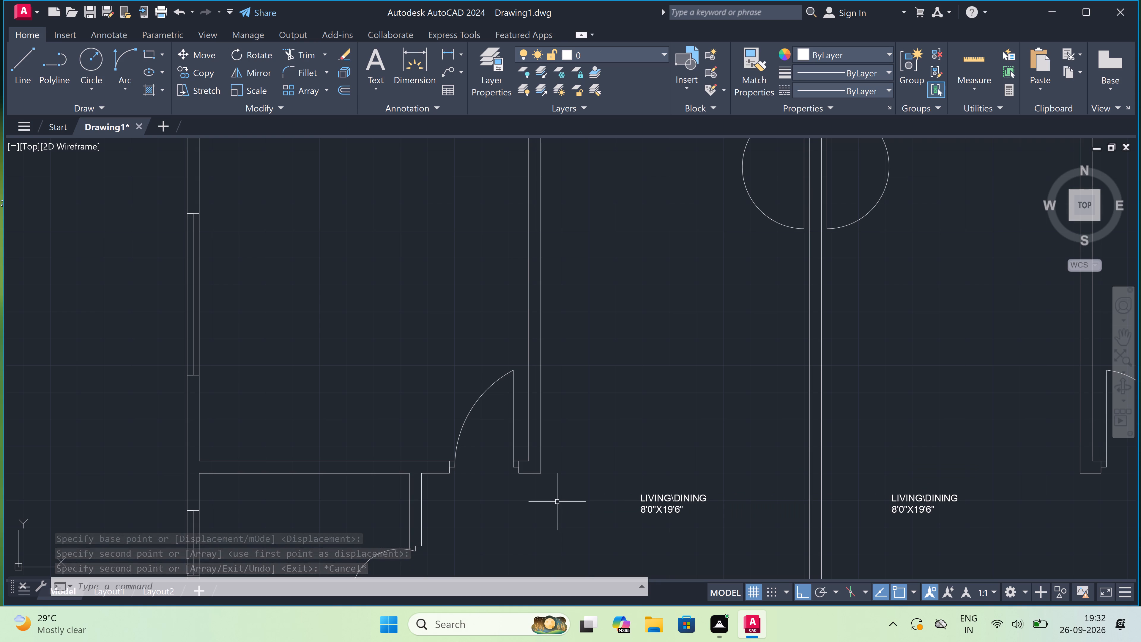
# Add a multiline text label reading "BEDROOM" with "10'6"X10'0"" on the second line, in the lower right unit's upper bedroom.
pyautogui.scroll(-5, 570, 407)
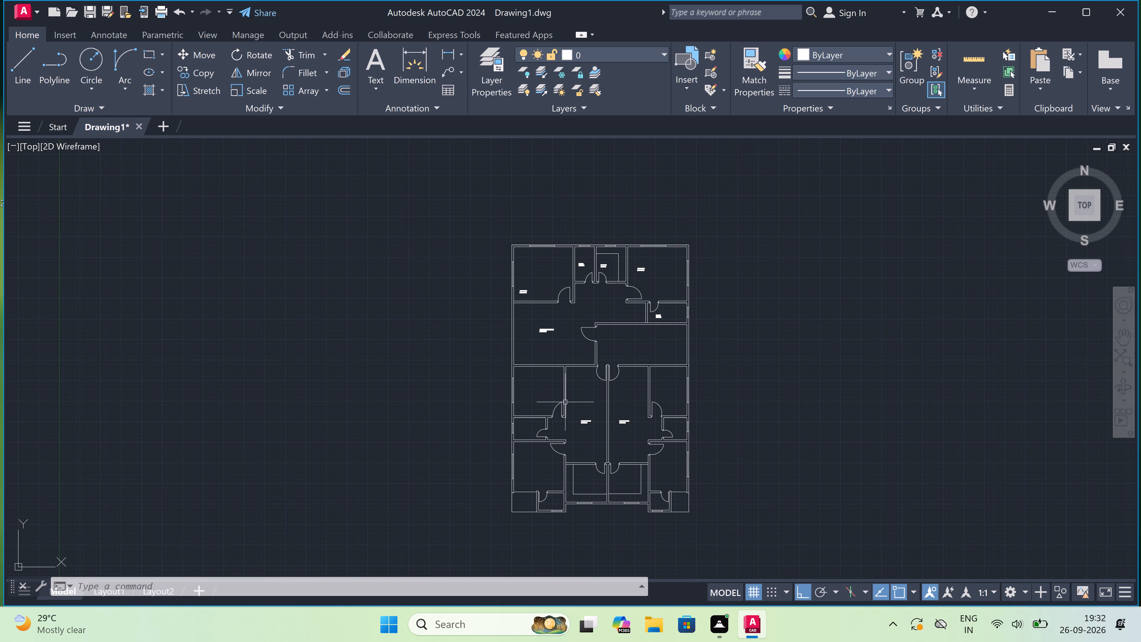
pyautogui.scroll(3, 687, 384)
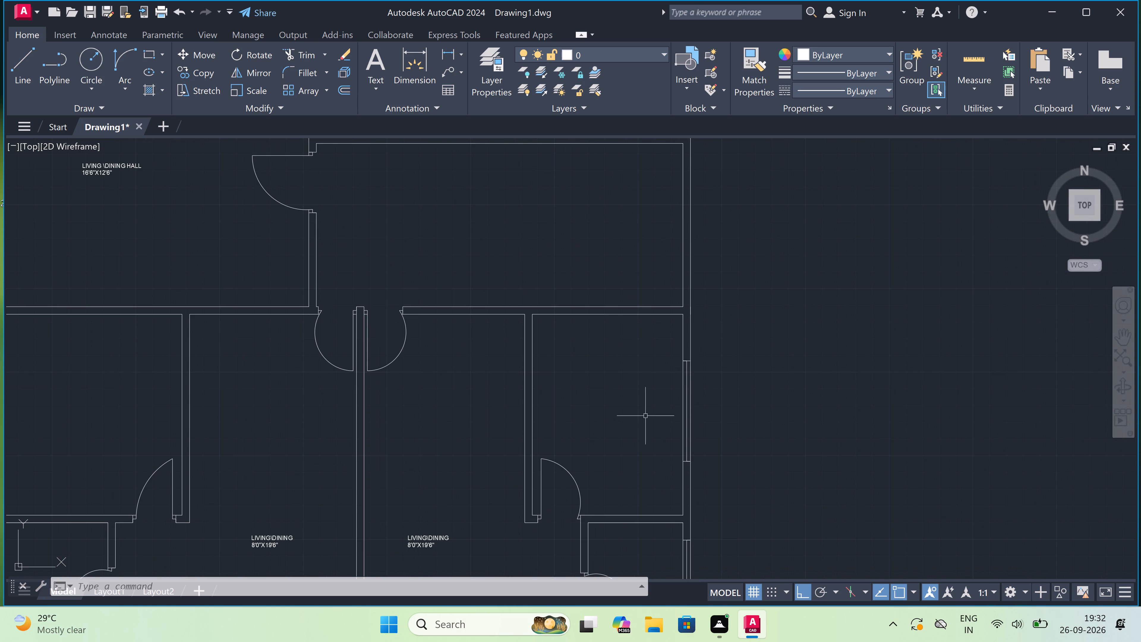
pyautogui.write('MT')
pyautogui.press('space')
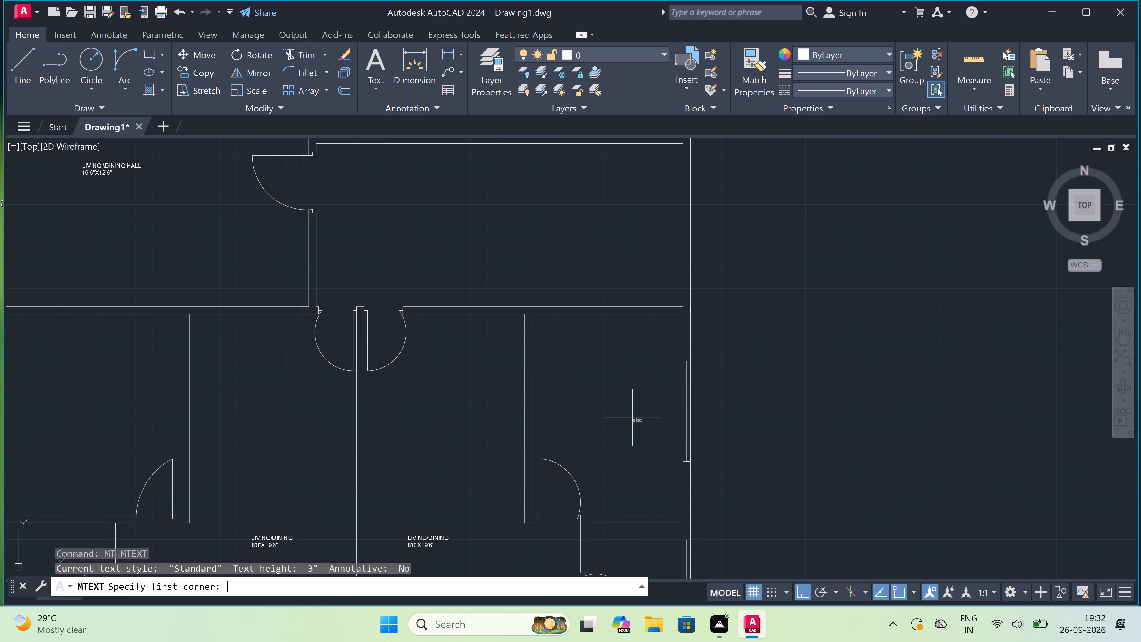
pyautogui.scroll(1, 631, 417)
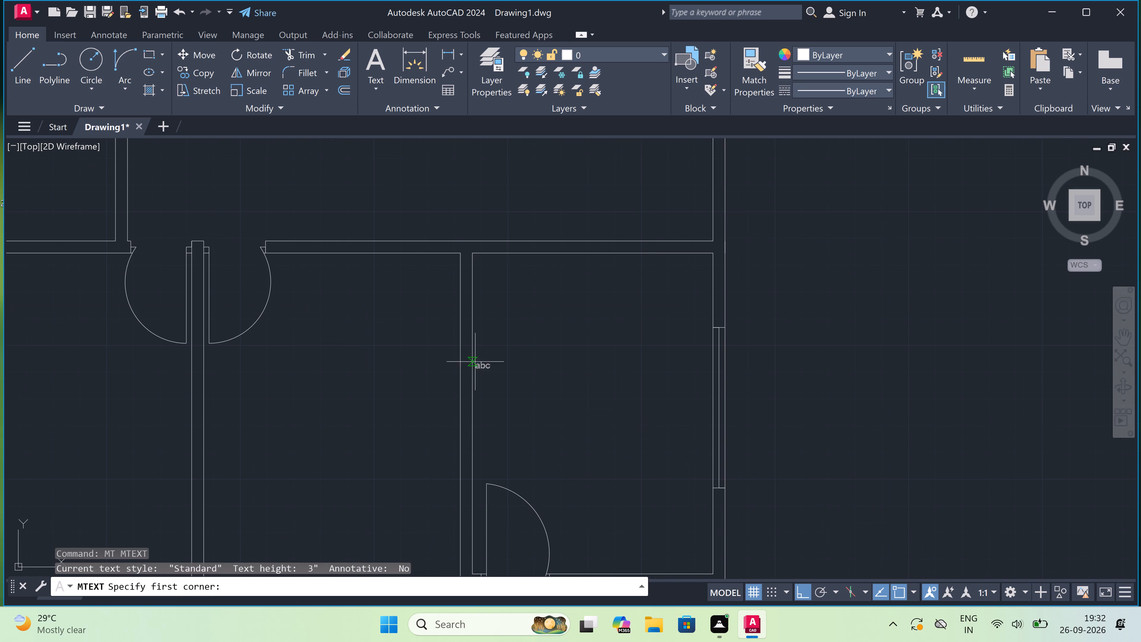
pyautogui.moveTo(502, 369); pyautogui.dragTo(506, 369)
pyautogui.click(721, 413)
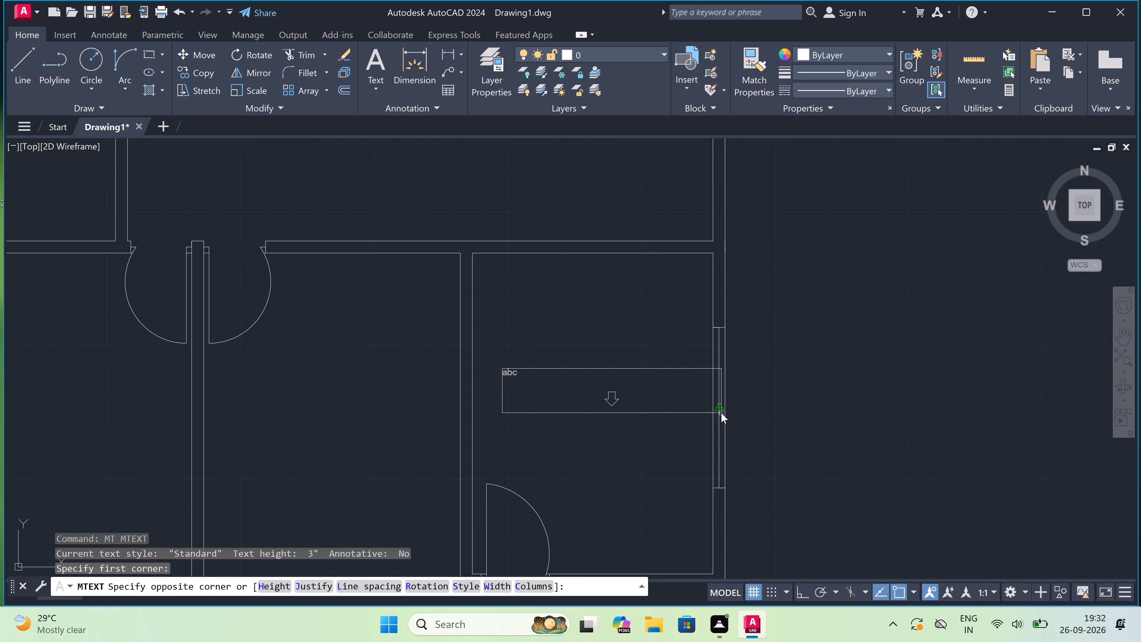
pyautogui.write('BEDROOM')
pyautogui.press('Return')
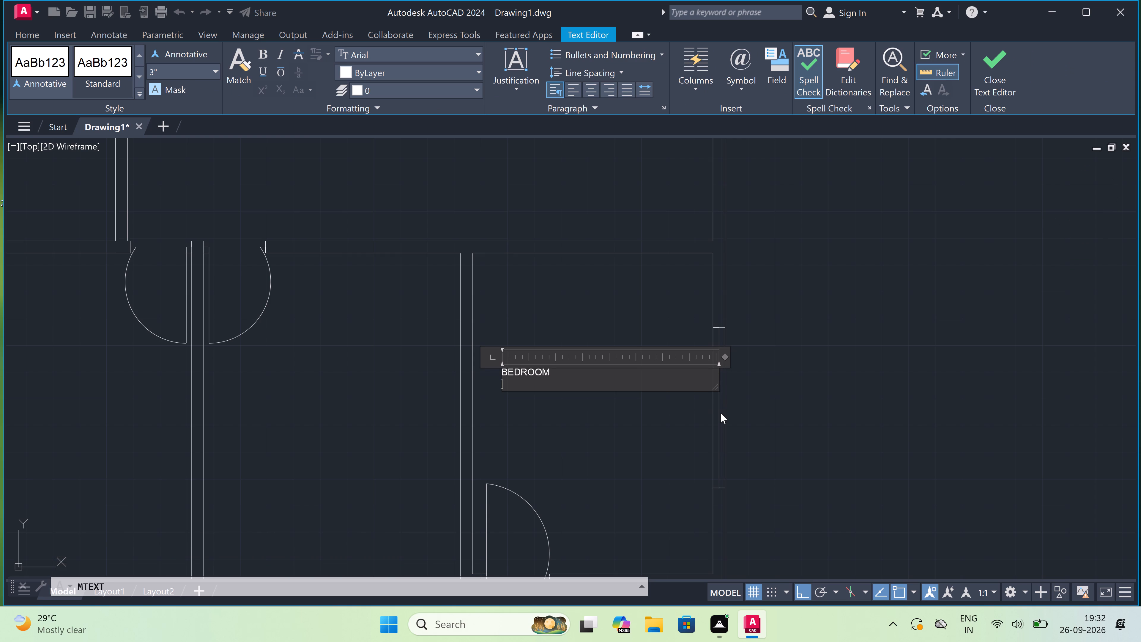
pyautogui.press('1')
pyautogui.write('0\'6"')
pyautogui.press('x')
pyautogui.press('1')
pyautogui.write('0\'0"')
pyautogui.click(589, 416)
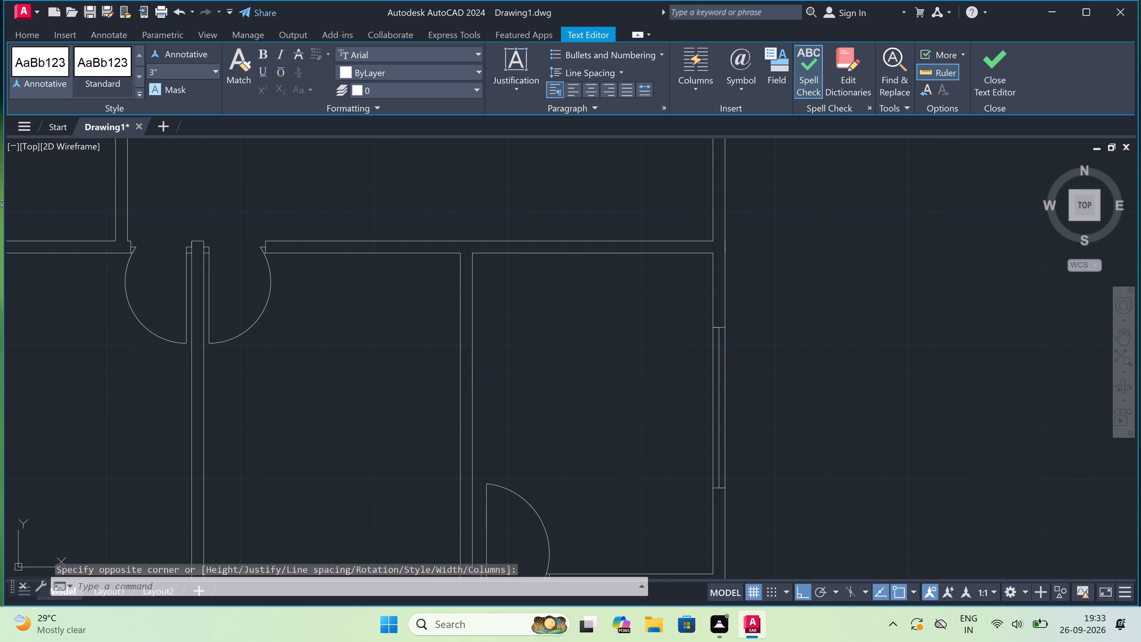
# Change the dimensions in the lower right unit's new bedroom label to 8'0"X10'0".
pyautogui.scroll(-3, 579, 387)
pyautogui.scroll(3, 556, 383)
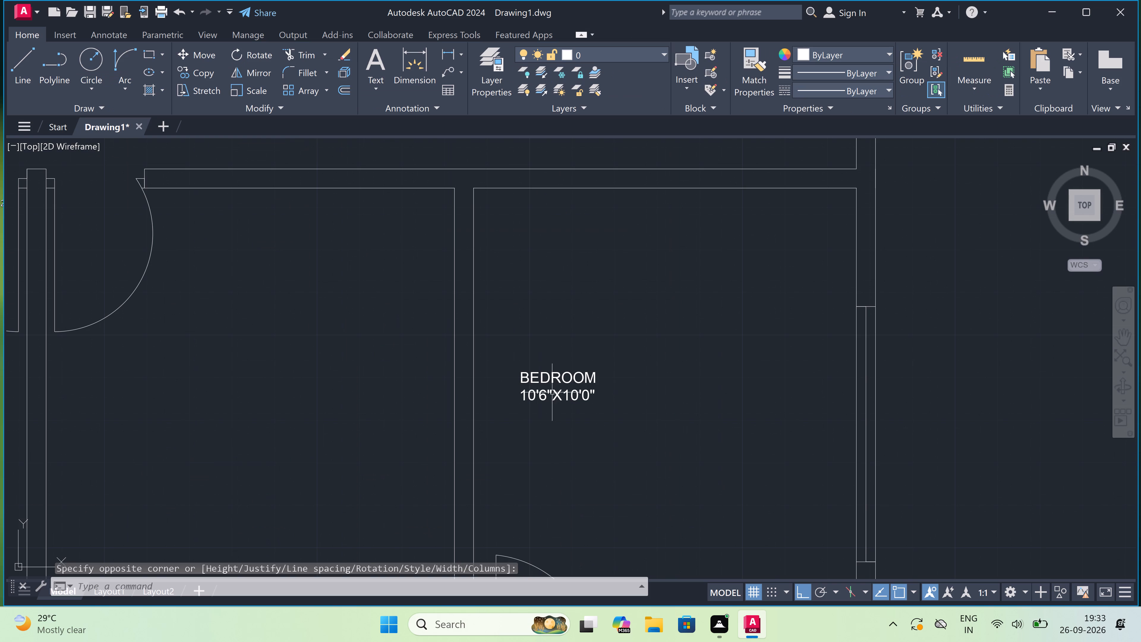
pyautogui.tripleClick(551, 395)
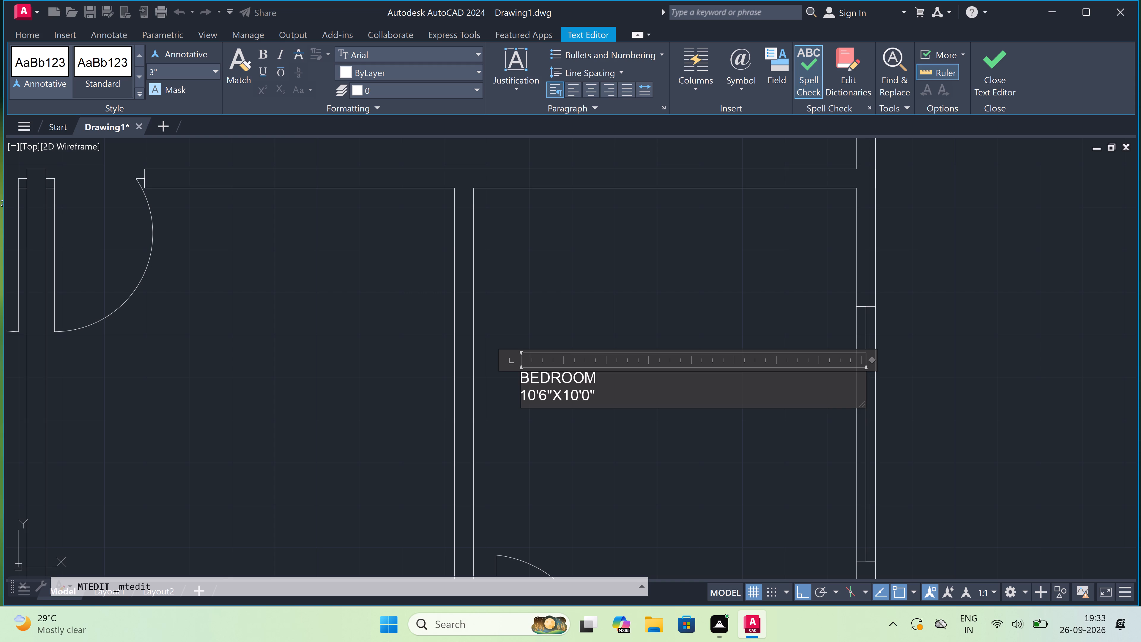
pyautogui.scroll(-1, 551, 396)
pyautogui.scroll(1, 551, 396)
pyautogui.scroll(-1, 551, 396)
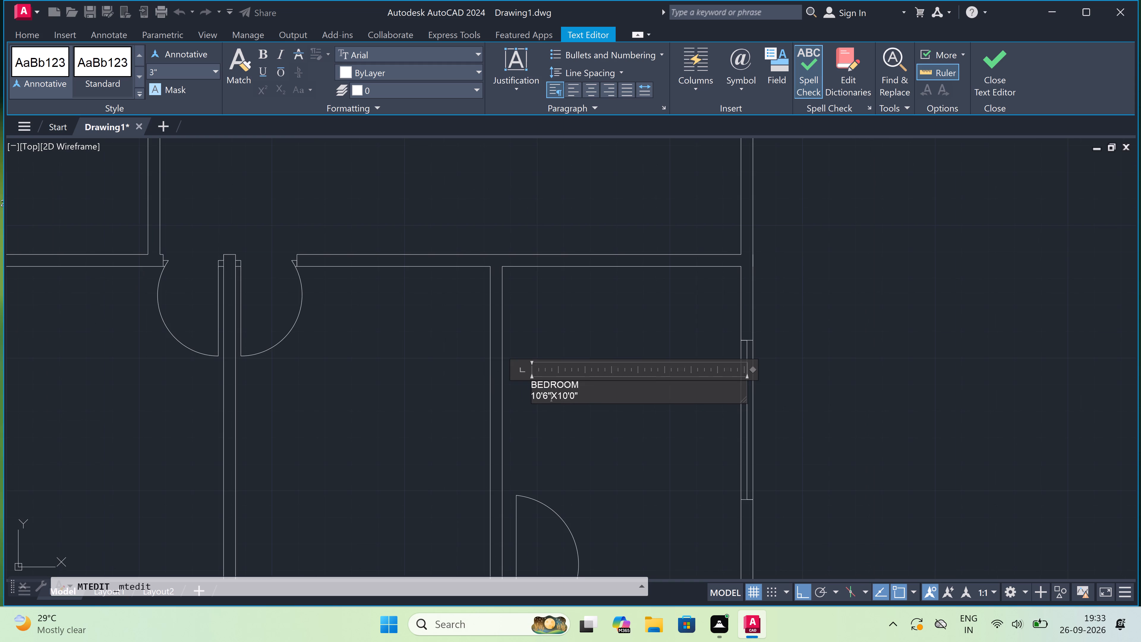
pyautogui.scroll(1, 551, 396)
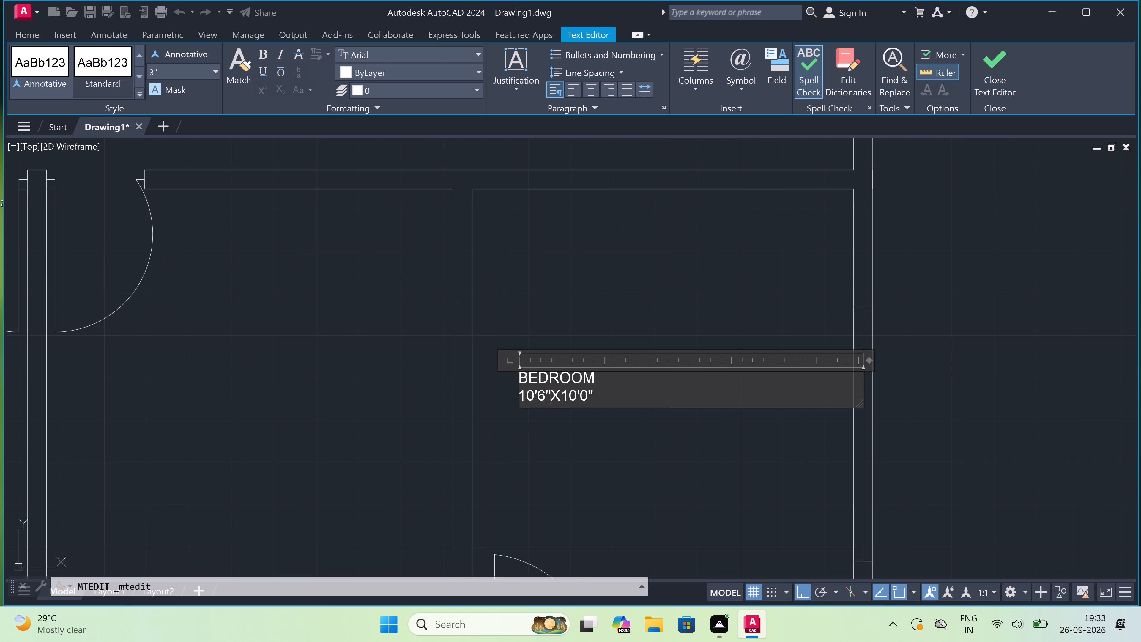
pyautogui.scroll(-1, 551, 396)
pyautogui.scroll(1, 551, 396)
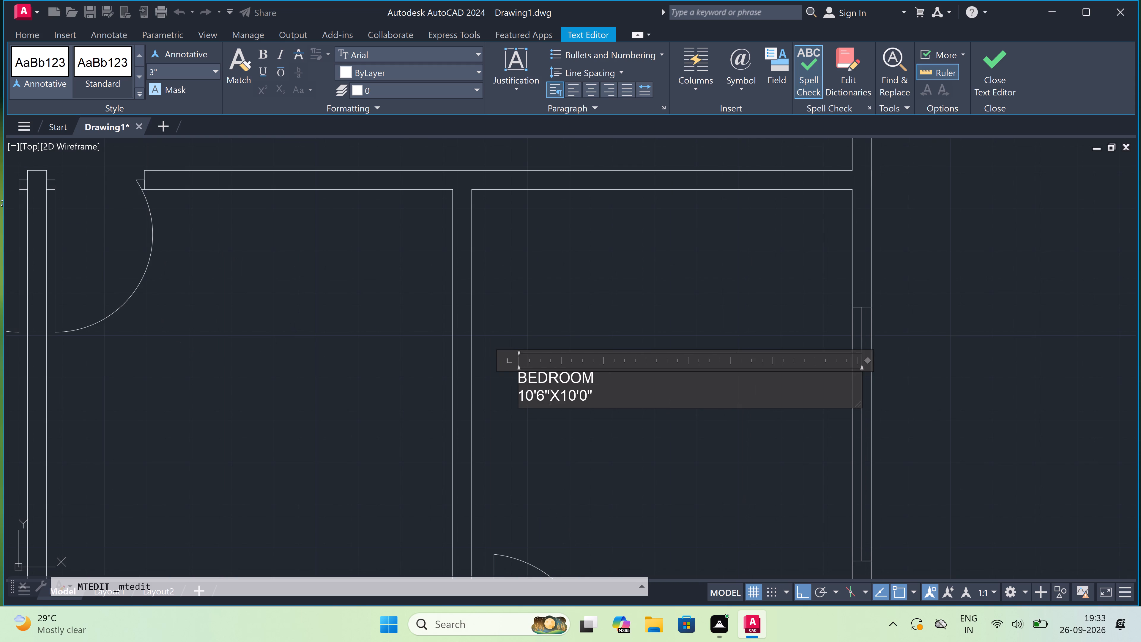
pyautogui.scroll(-1, 551, 396)
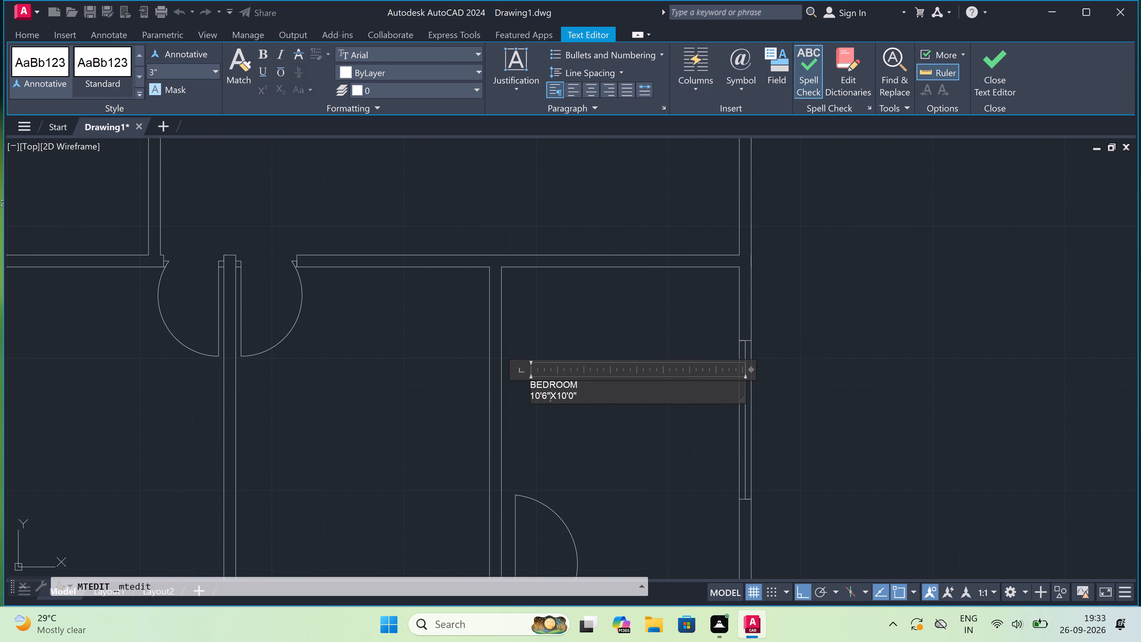
pyautogui.scroll(1, 551, 396)
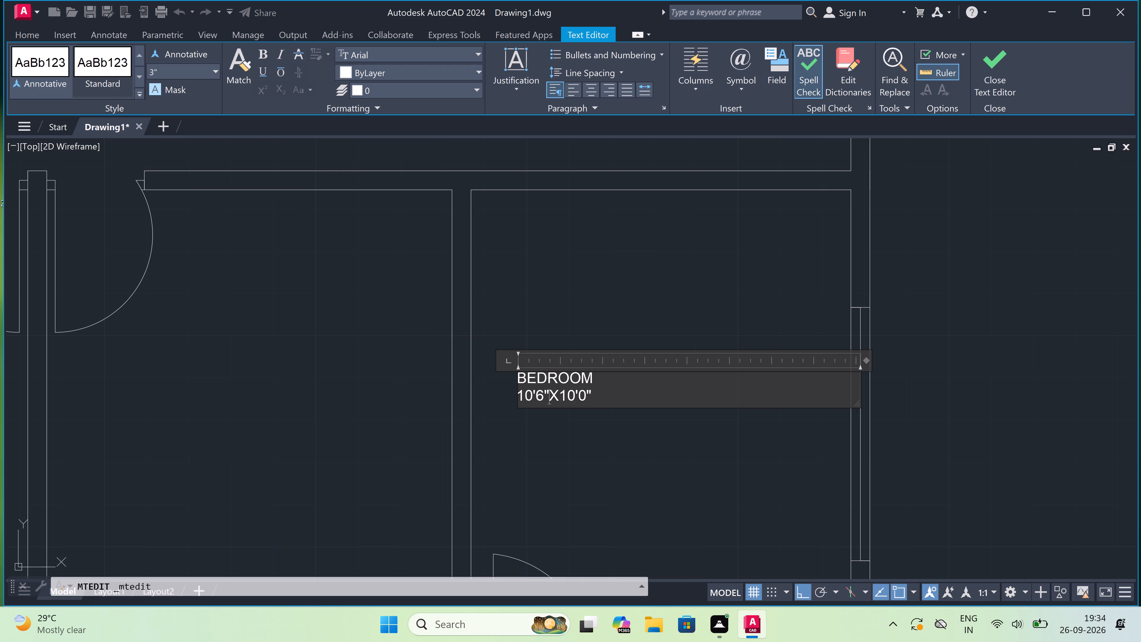
pyautogui.scroll(-5, 561, 399)
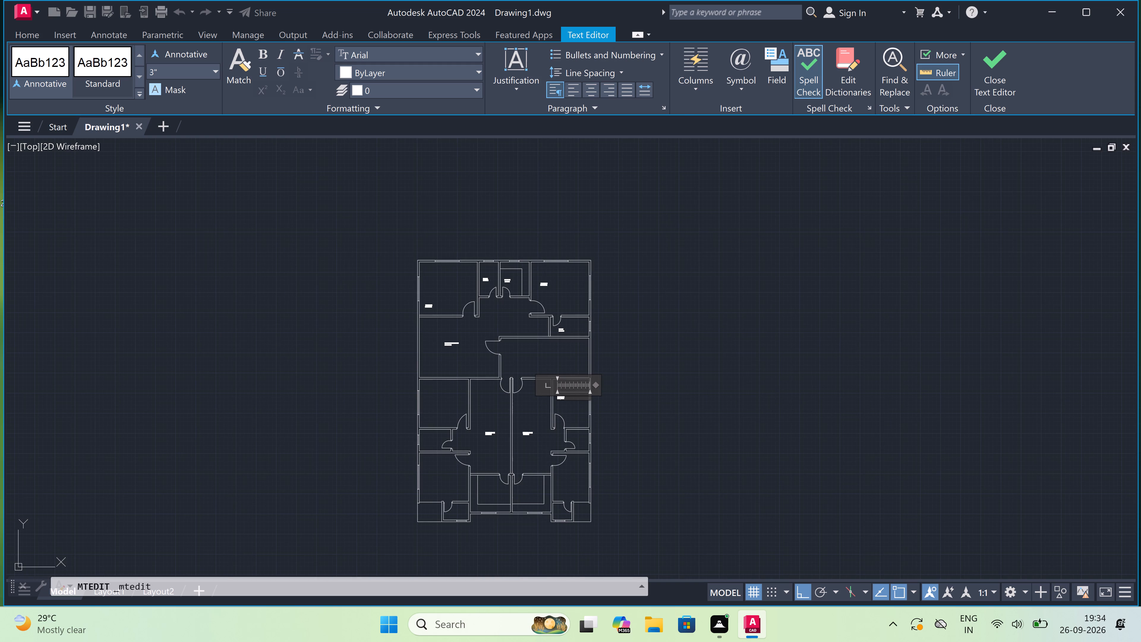
pyautogui.scroll(1, 561, 399)
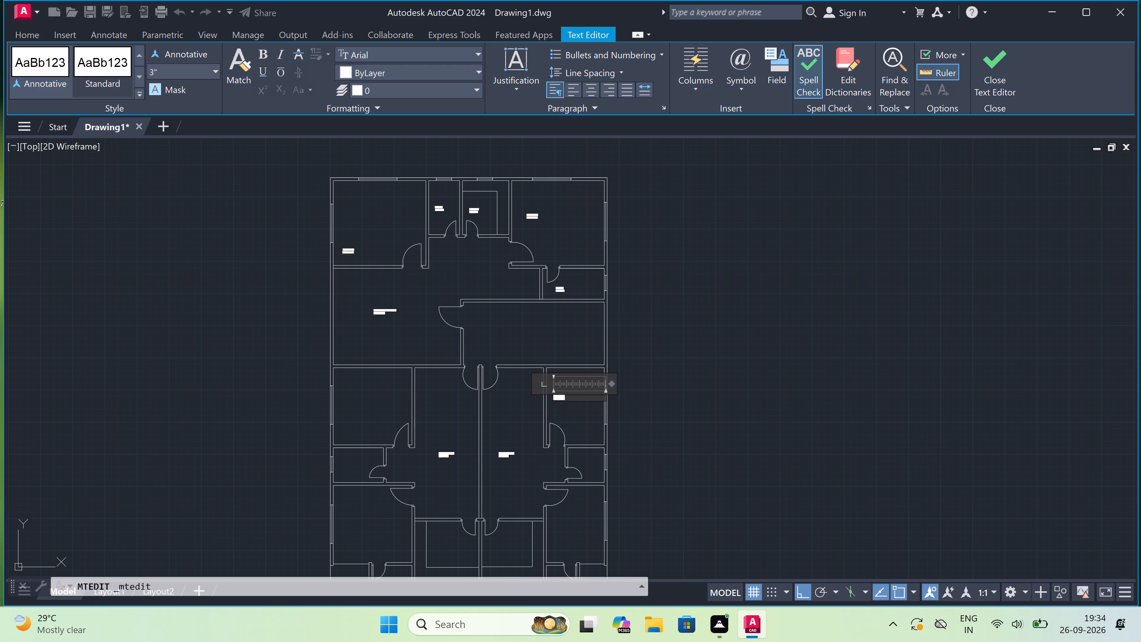
pyautogui.scroll(2, 561, 399)
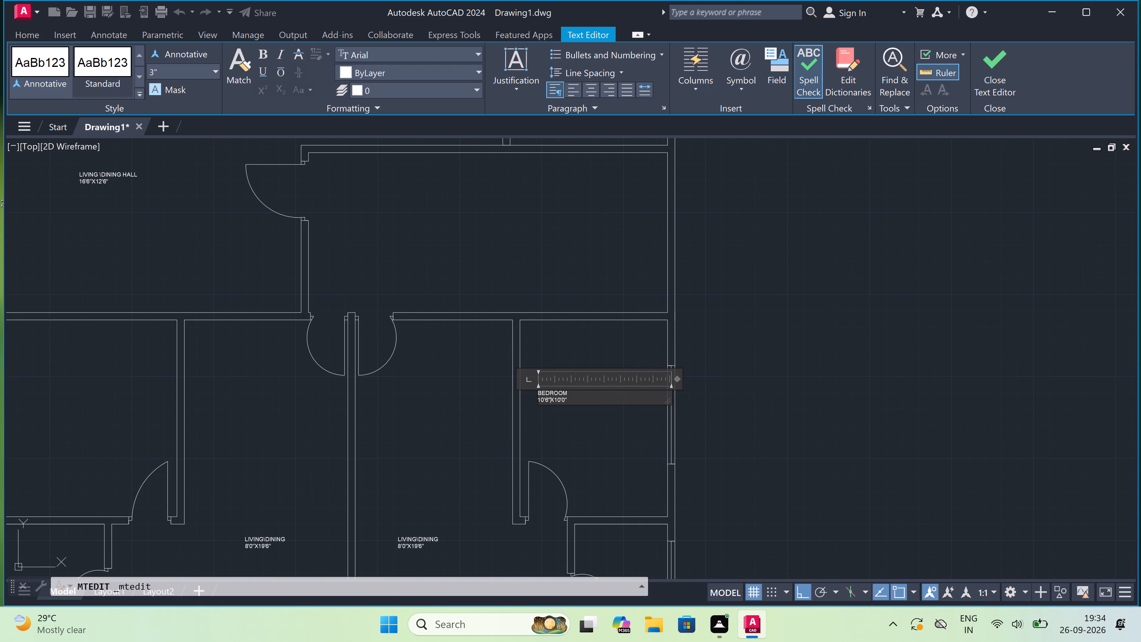
pyautogui.scroll(3, 561, 399)
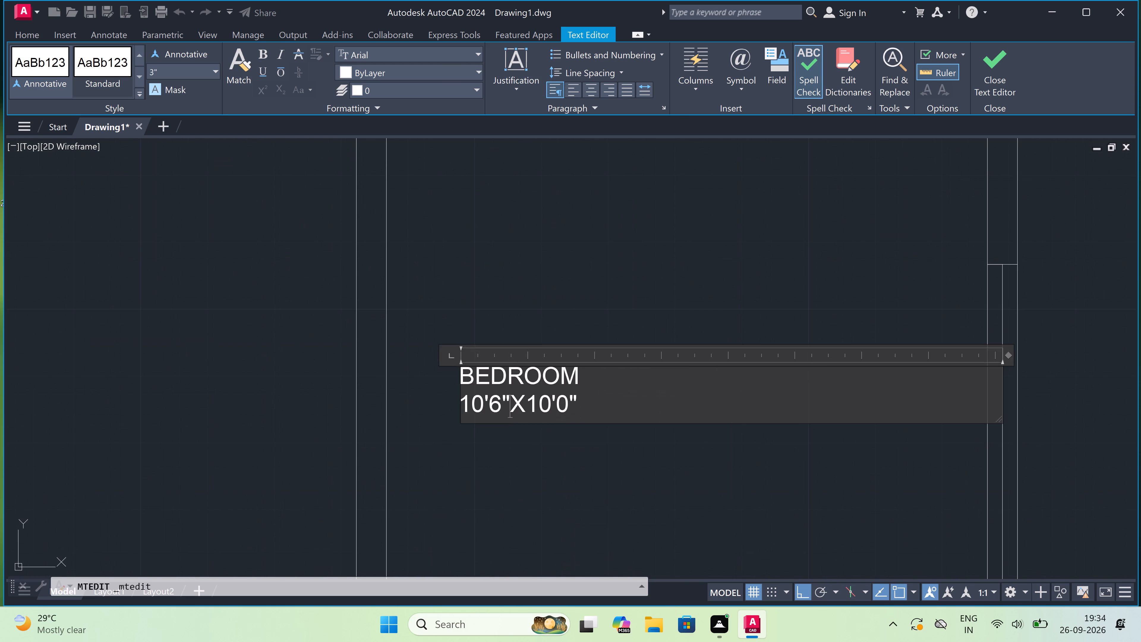
pyautogui.scroll(1, 561, 399)
pyautogui.press('BackSpace')
pyautogui.press('BackSpace')
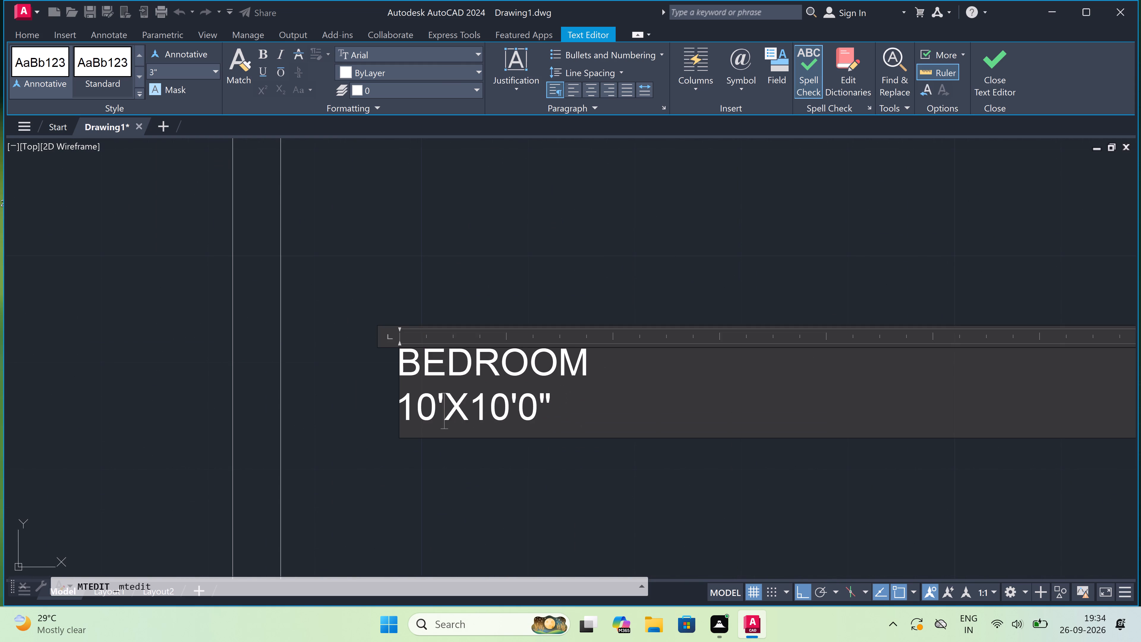
pyautogui.press('BackSpace')
pyautogui.press('BackSpace')
pyautogui.press('BackSpace')
pyautogui.write('8\'0"')
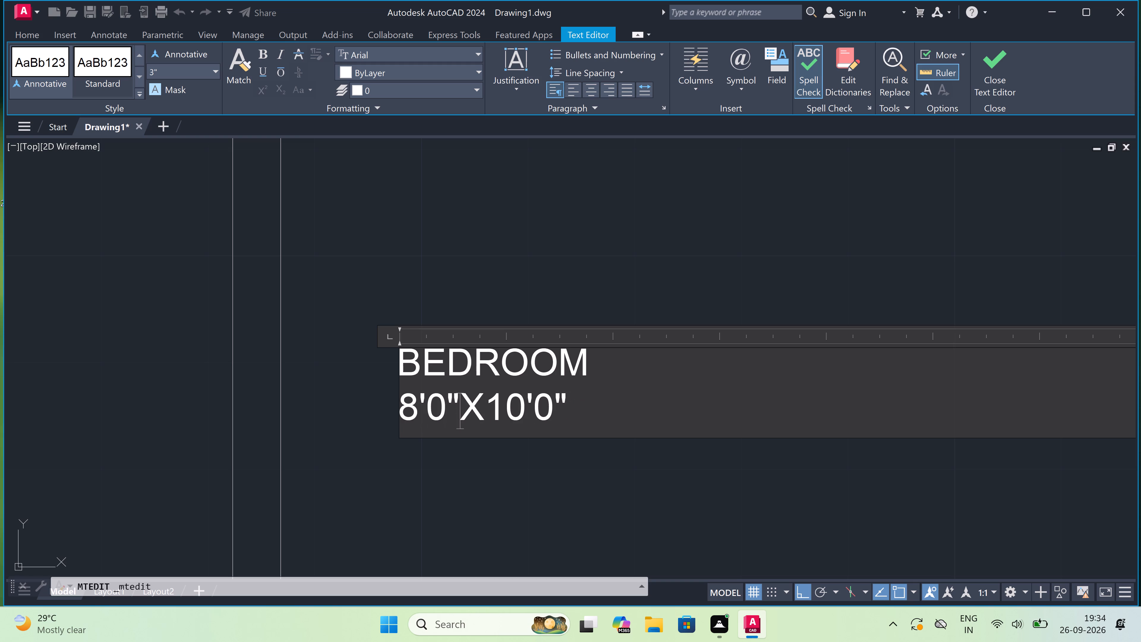
pyautogui.click(552, 295)
# Add a multiline text label reading "TOILET" with "6'6"X4'6"" on the second line, in the lower right unit's toilet between the bedrooms.
pyautogui.scroll(-7, 552, 295)
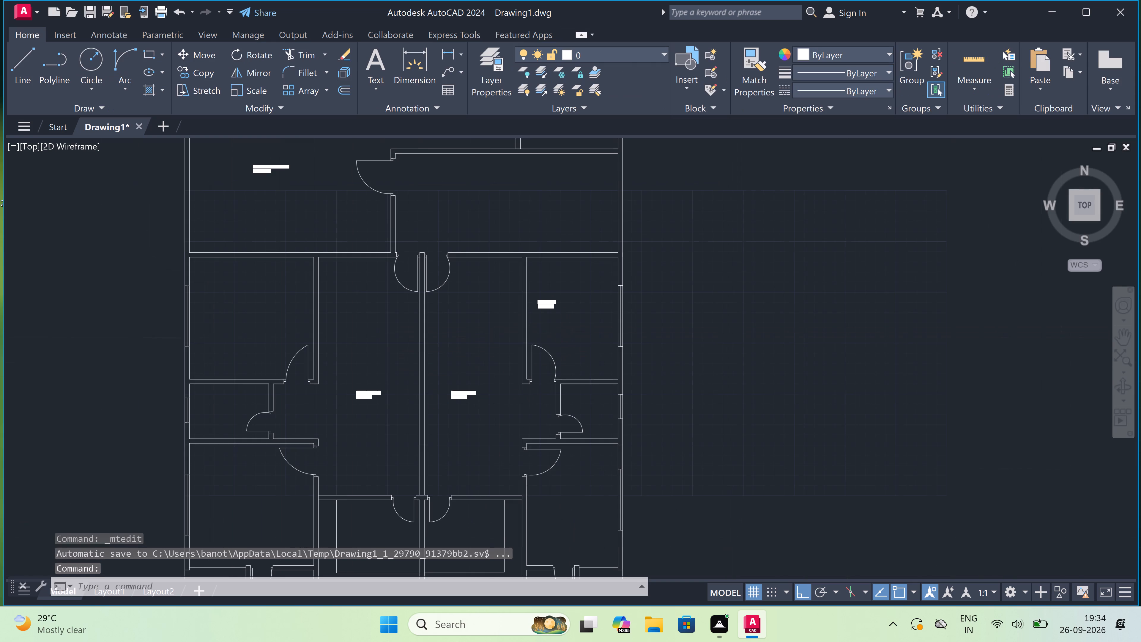
pyautogui.scroll(-2, 547, 317)
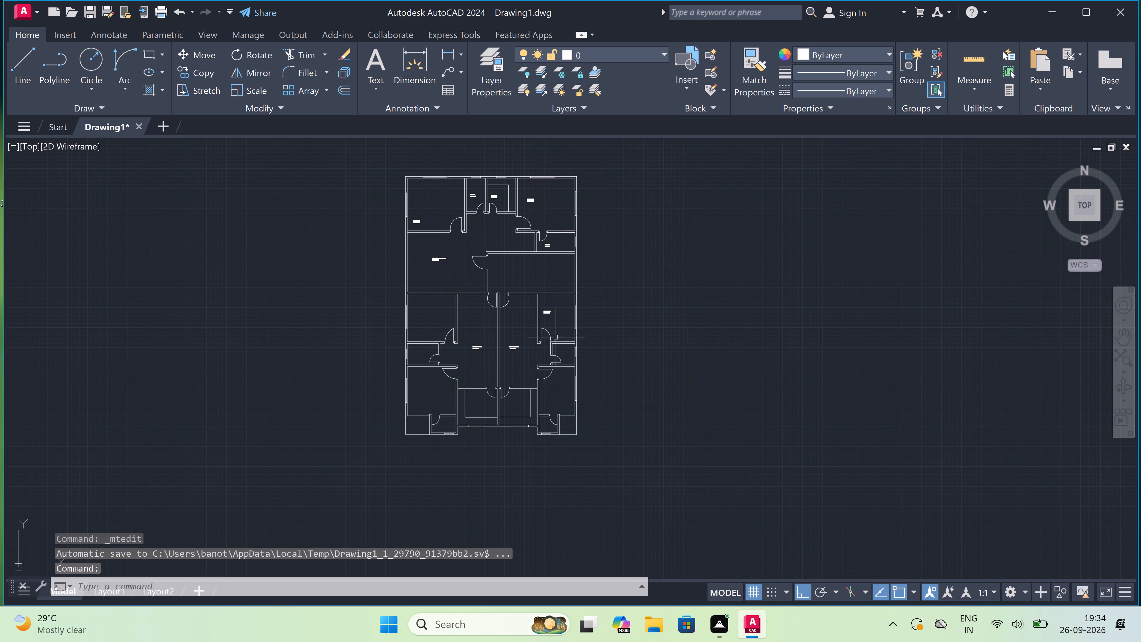
pyautogui.scroll(3, 562, 356)
pyautogui.press('space')
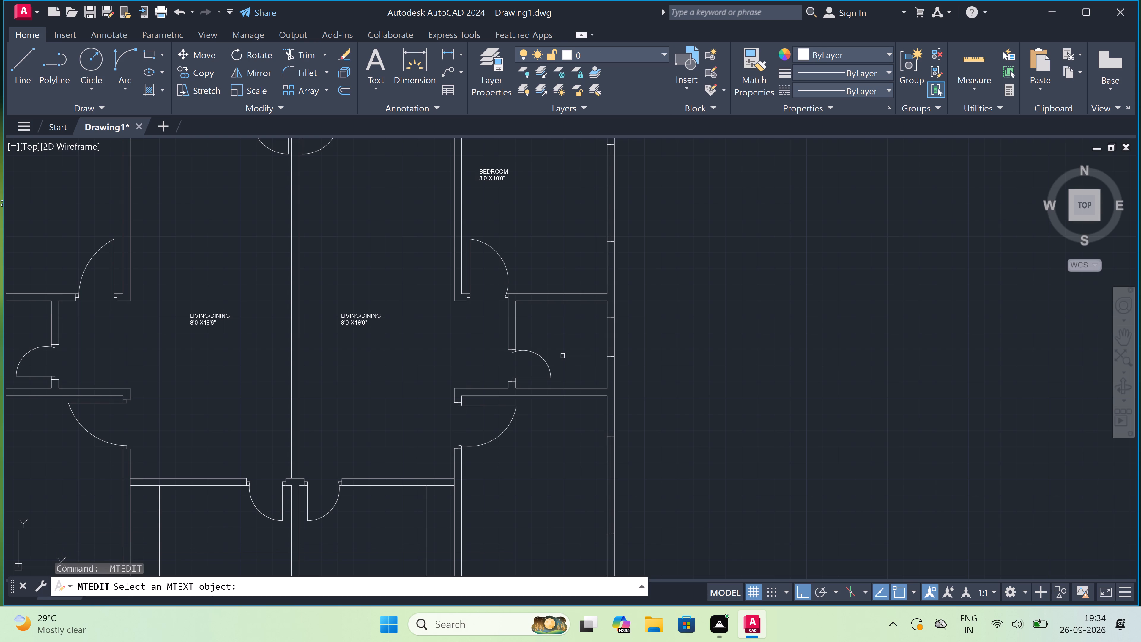
pyautogui.press('Escape')
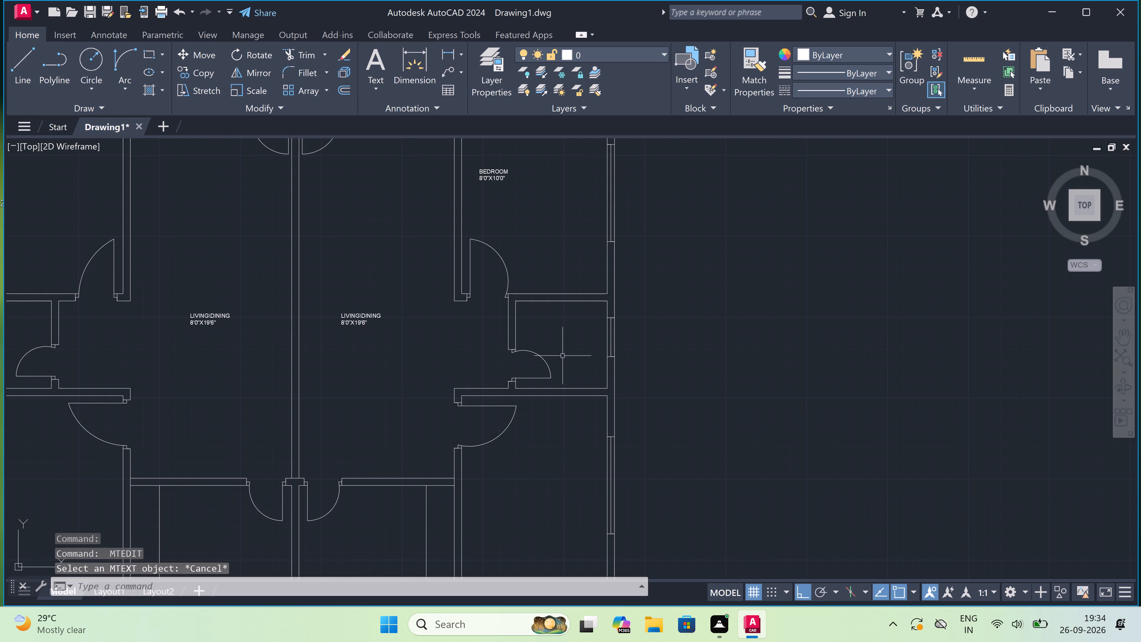
pyautogui.write('MT')
pyautogui.press('space')
pyautogui.scroll(2, 560, 351)
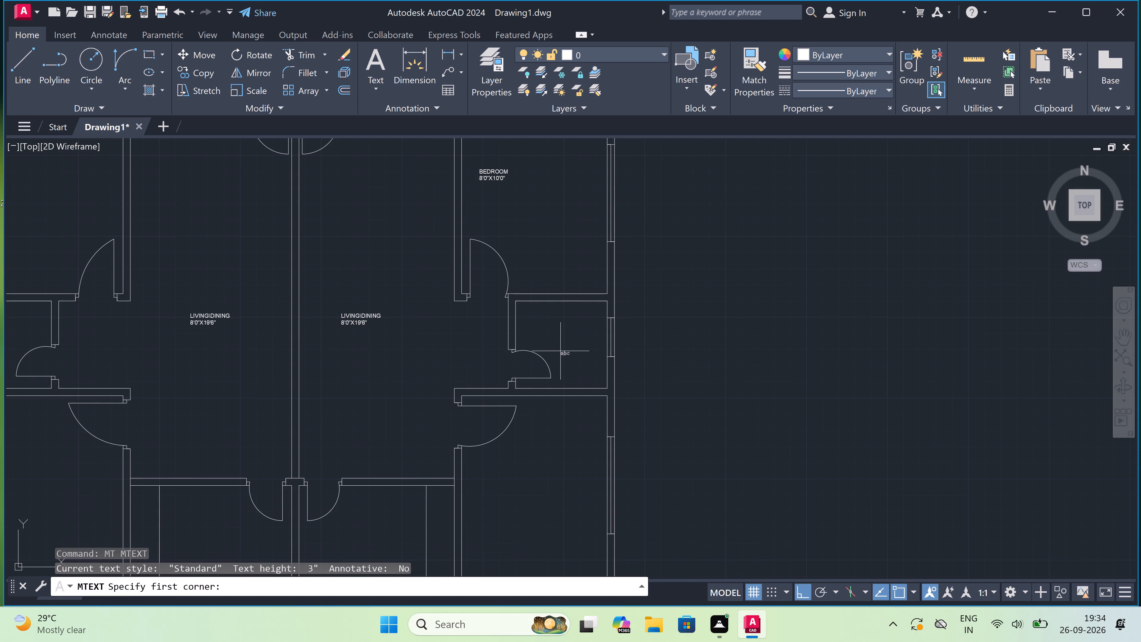
pyautogui.click(502, 280)
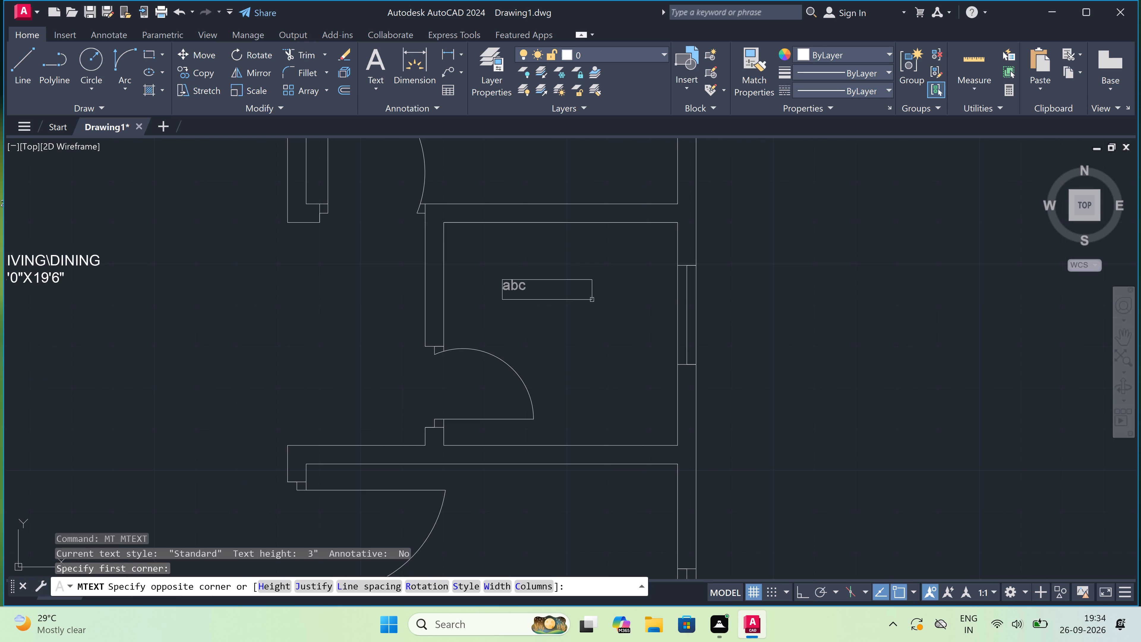
pyautogui.click(692, 295)
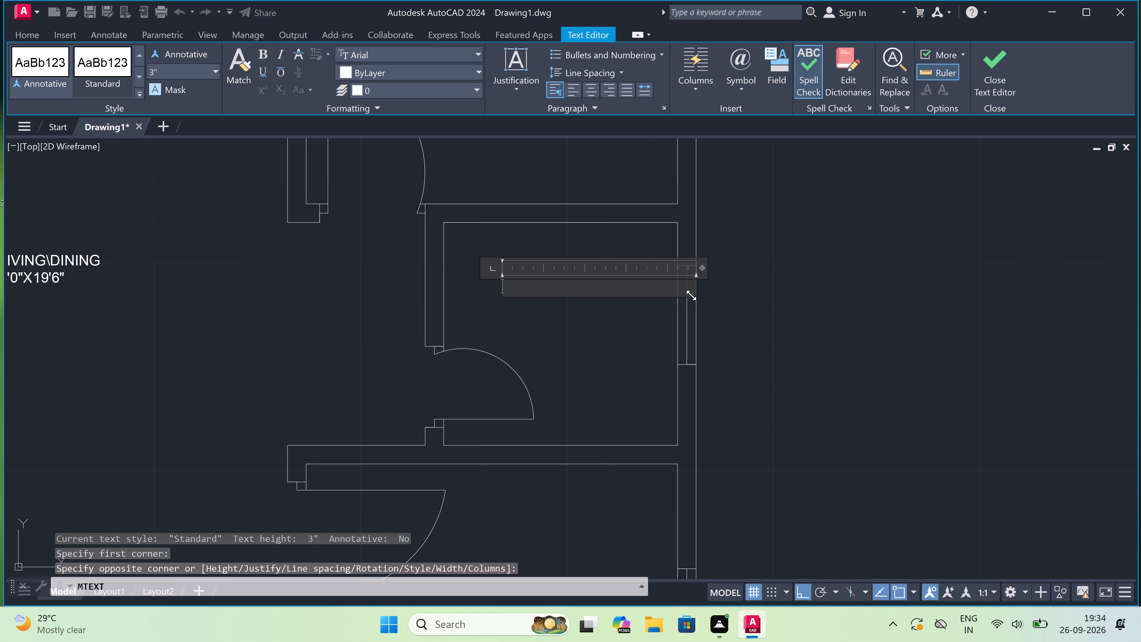
pyautogui.write('TOILET')
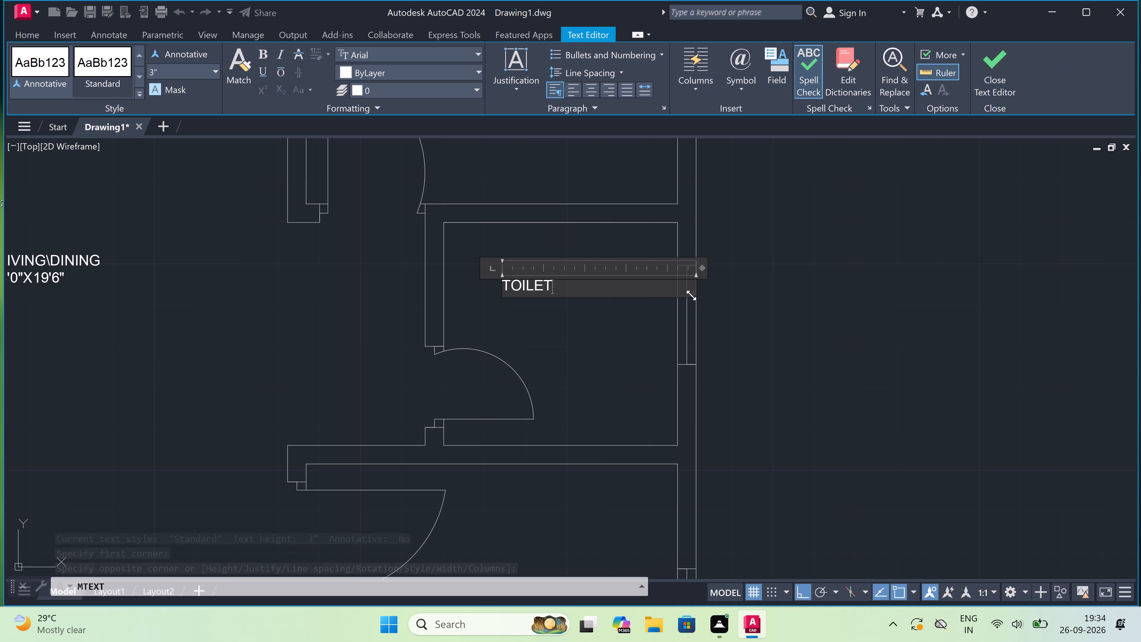
pyautogui.press('Return')
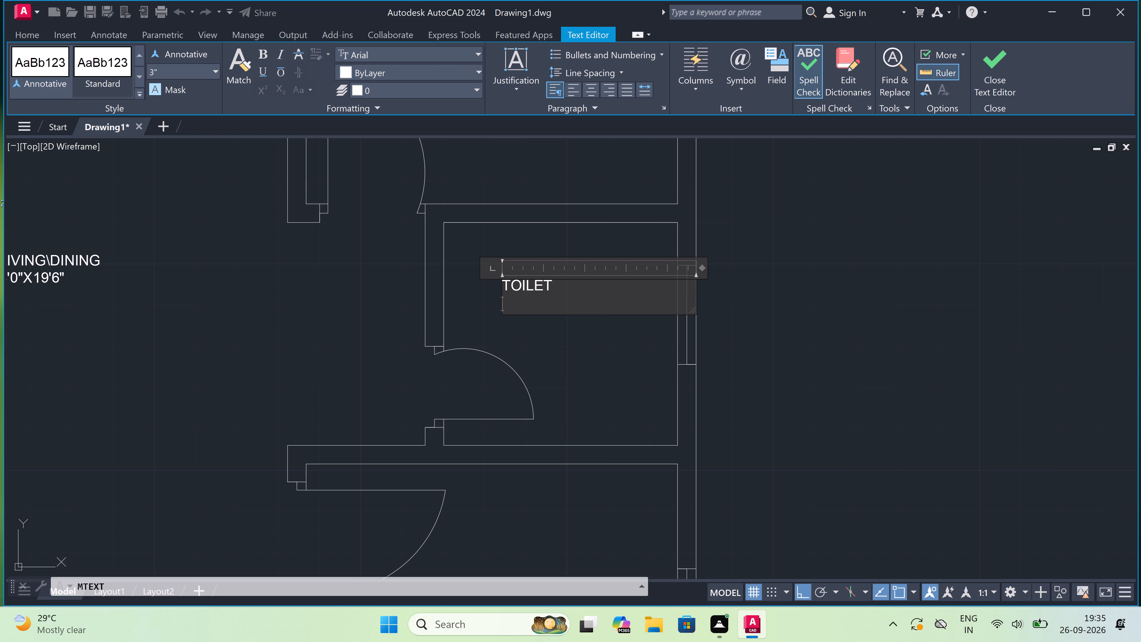
pyautogui.click(1050, 4)
pyautogui.click(1055, 8)
pyautogui.press('6')
pyautogui.press("'")
pyautogui.press('6')
pyautogui.hotkey('shift', '"')
pyautogui.write('X4\'6"')
# Change the first dimension in the new toilet label so its second line reads 4'0"X4'6".
pyautogui.click(527, 301)
pyautogui.press('BackSpace')
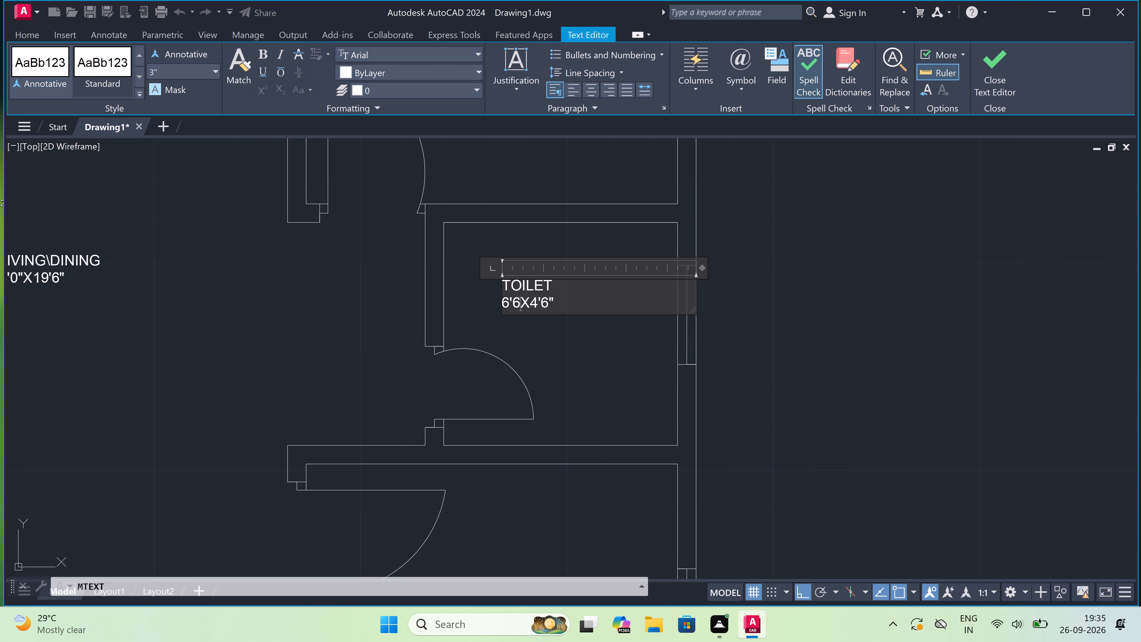
pyautogui.press('BackSpace')
pyautogui.press('BackSpace')
pyautogui.press('BackSpace')
pyautogui.write('4\'0"')
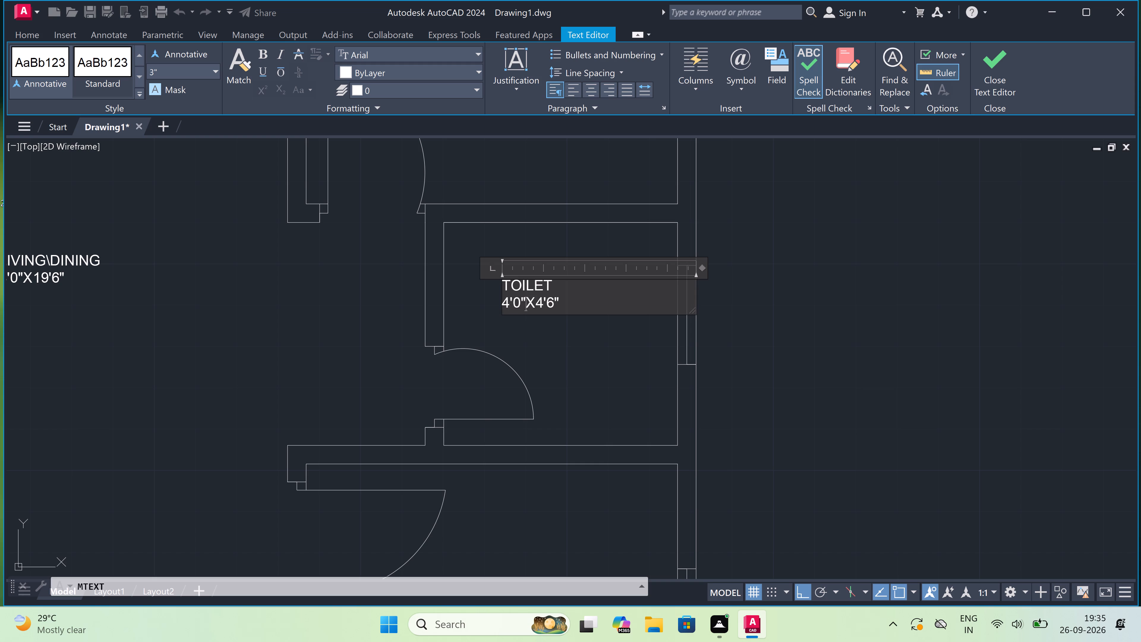
pyautogui.click(613, 337)
# Add a multiline text label reading "BEDROOM" with "10'6"X10'0"" on the second line, in the lower right unit's lower bedroom.
pyautogui.scroll(-4, 605, 331)
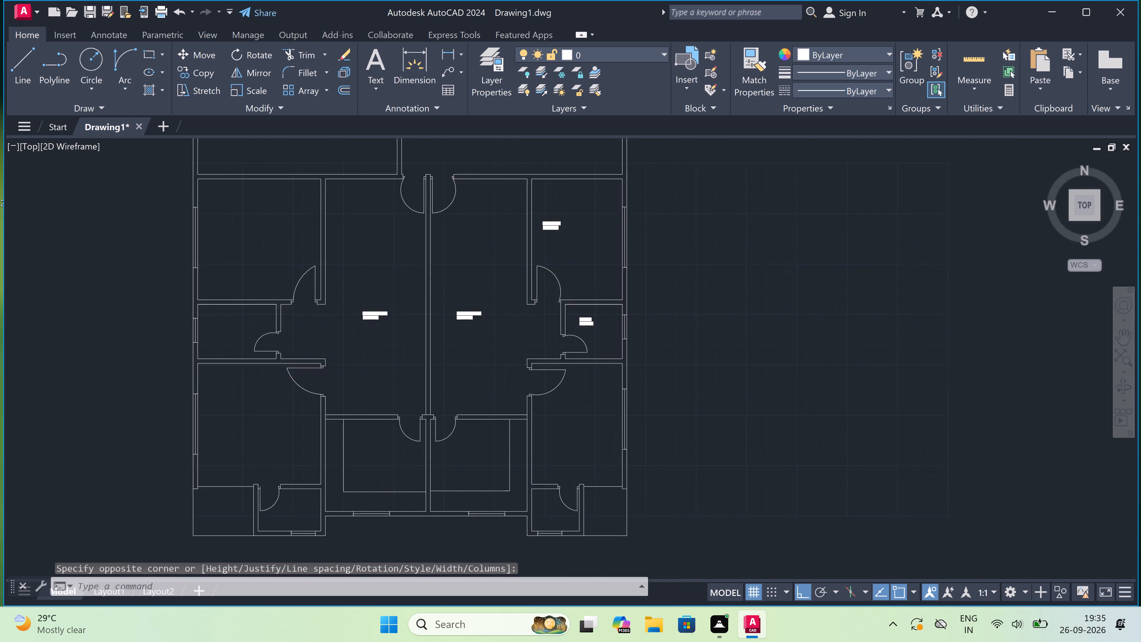
pyautogui.scroll(3, 581, 374)
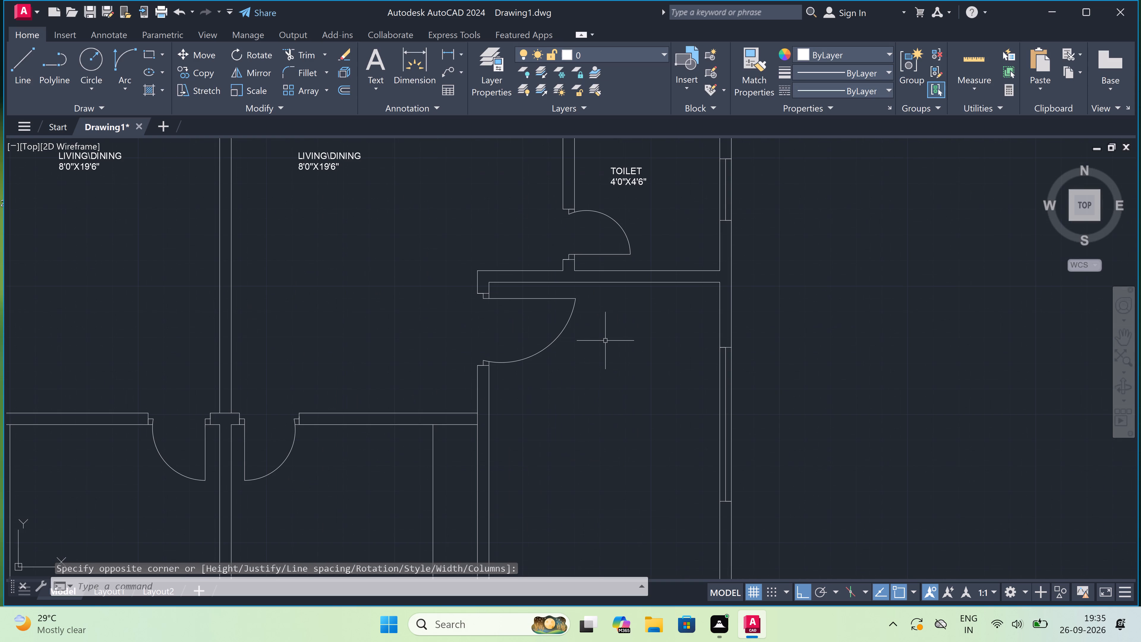
pyautogui.press('space')
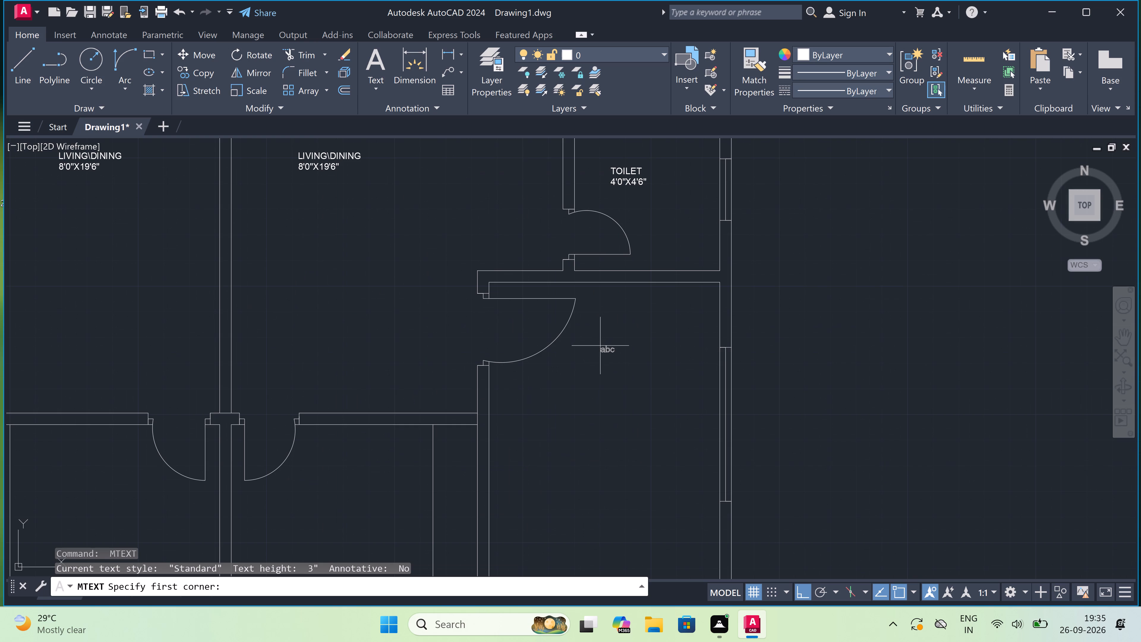
pyautogui.moveTo(527, 410); pyautogui.dragTo(535, 410)
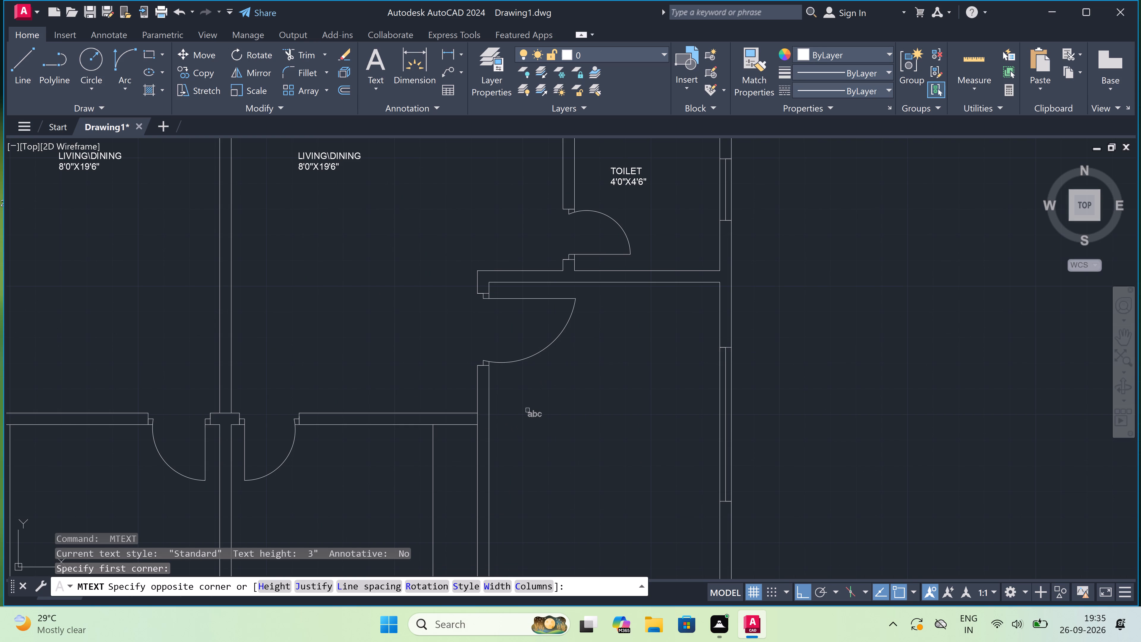
pyautogui.click(737, 436)
pyautogui.write('BEDROOM')
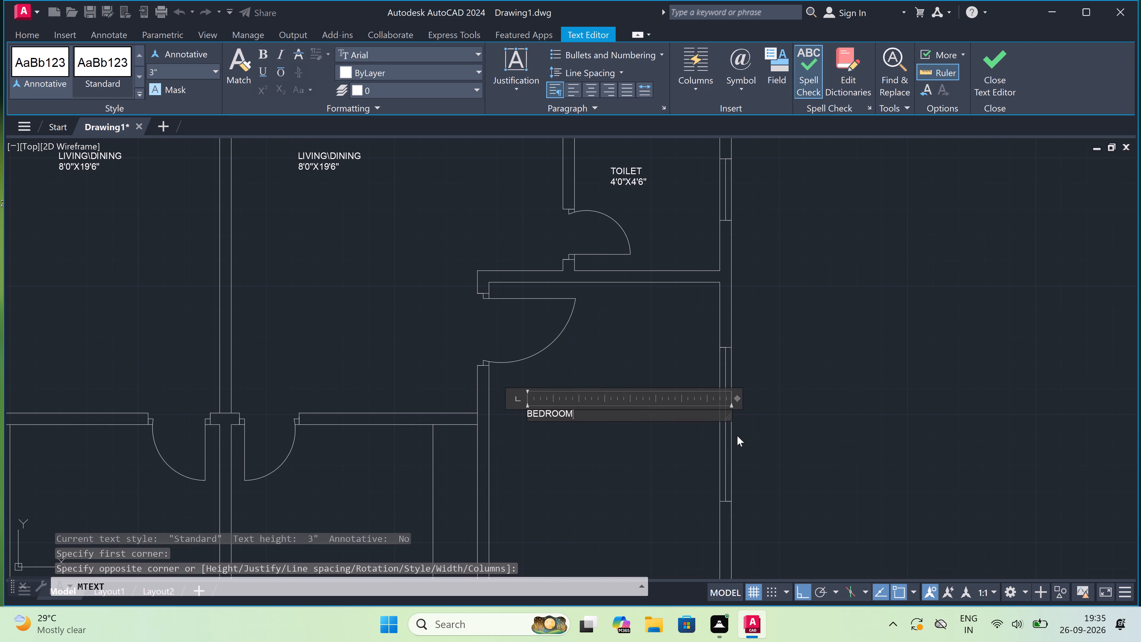
pyautogui.press('Return')
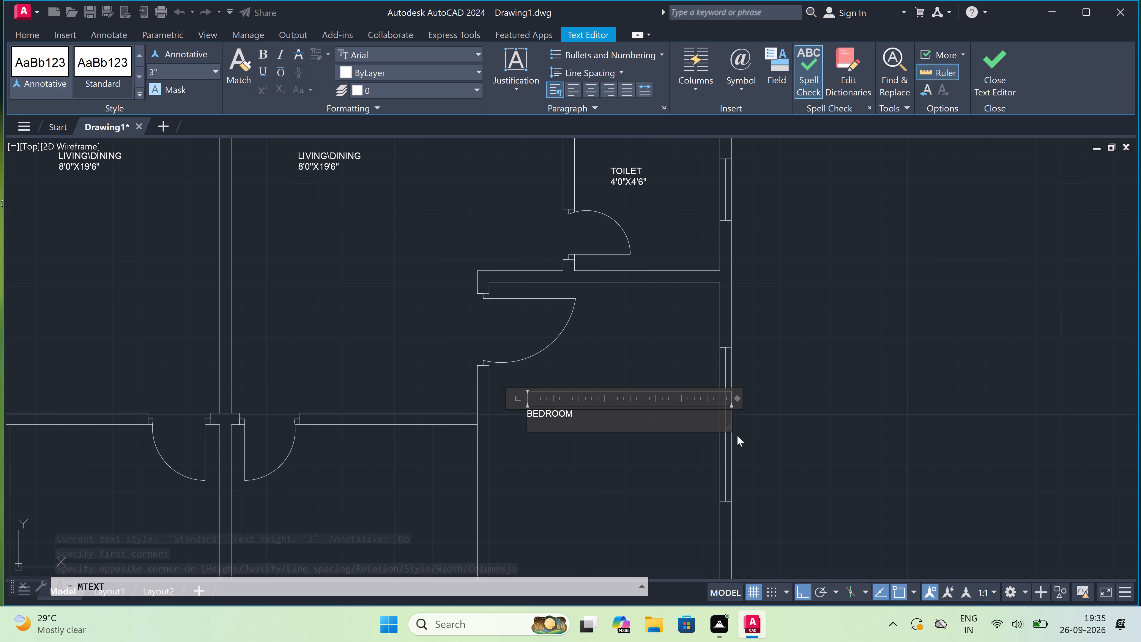
pyautogui.press('1')
pyautogui.write("0'6")
pyautogui.write('"X')
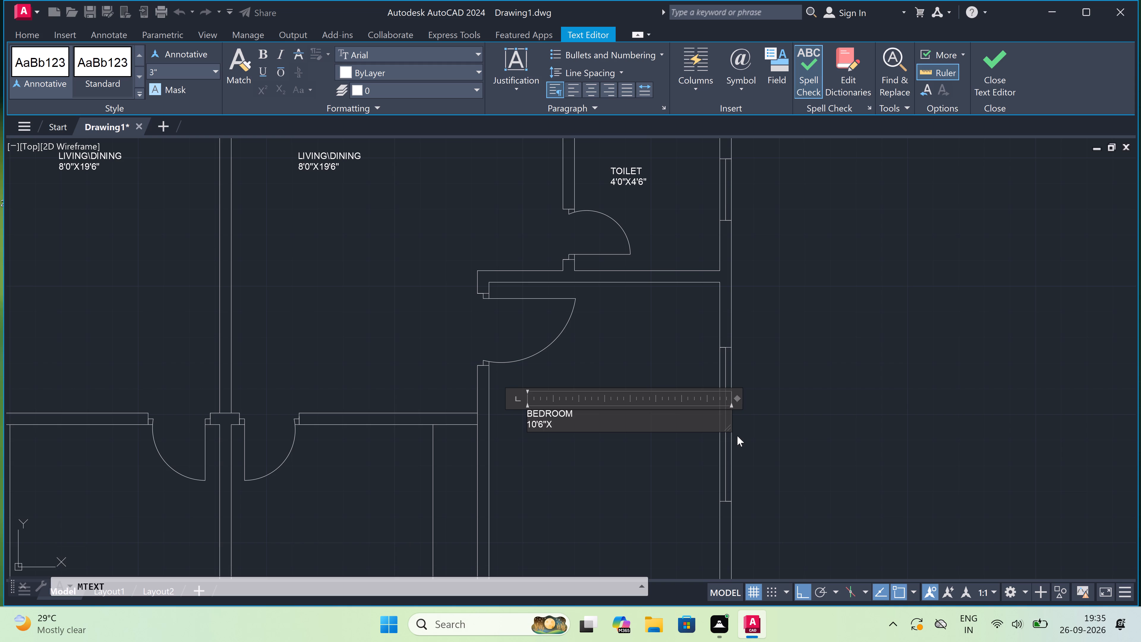
pyautogui.write('10\'0"')
pyautogui.click(595, 334)
# Add a multiline text label reading "KITCHEN" with "8'0"X8'0"" on the second line, in the lower left unit's kitchen.
pyautogui.scroll(-4, 596, 336)
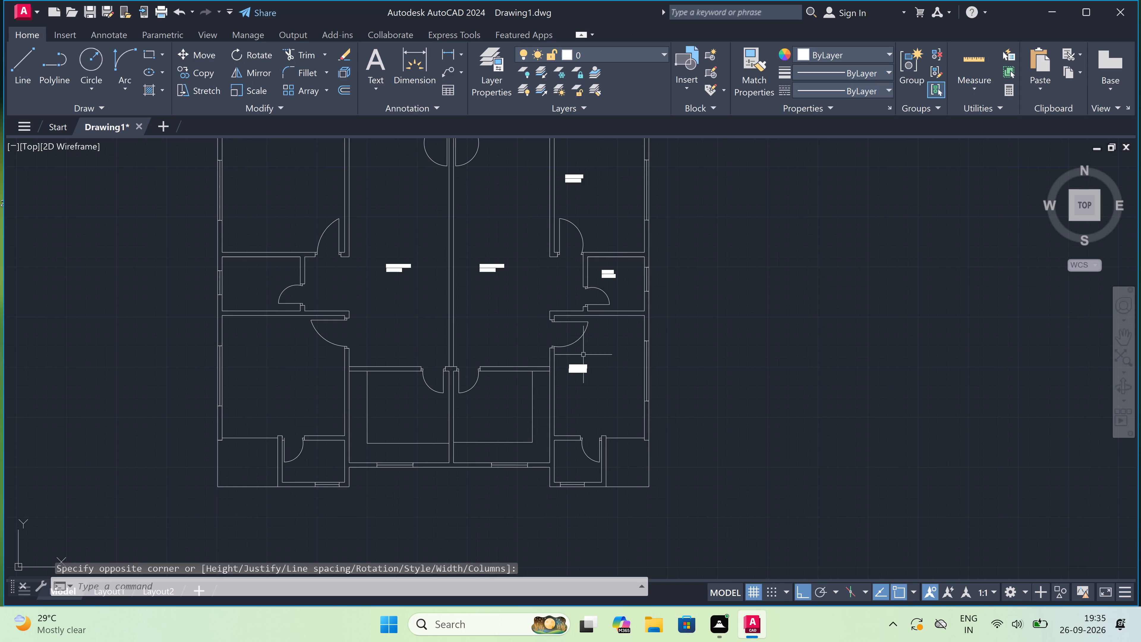
pyautogui.scroll(3, 415, 415)
pyautogui.press('space')
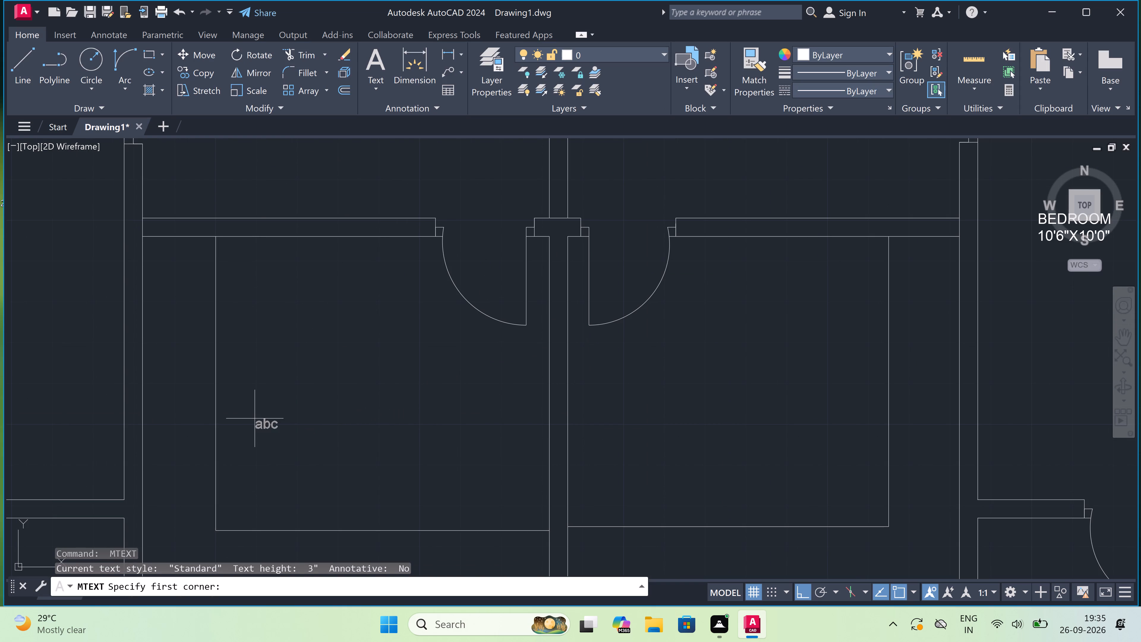
pyautogui.moveTo(259, 409); pyautogui.dragTo(263, 409)
pyautogui.click(520, 426)
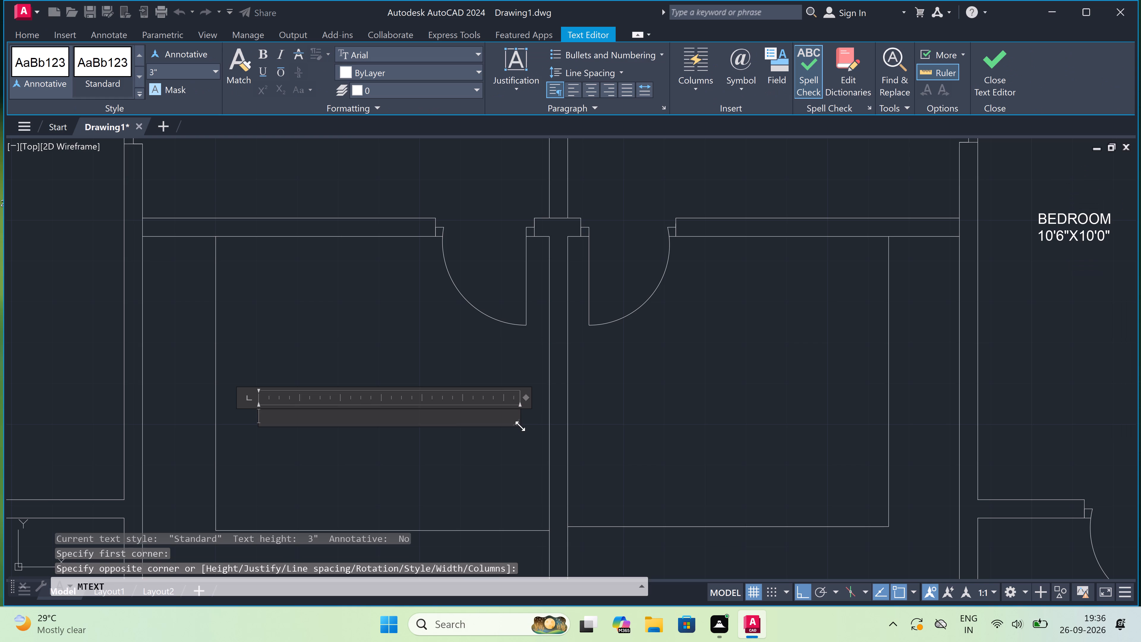
pyautogui.write('KITCHEN')
pyautogui.press('Return')
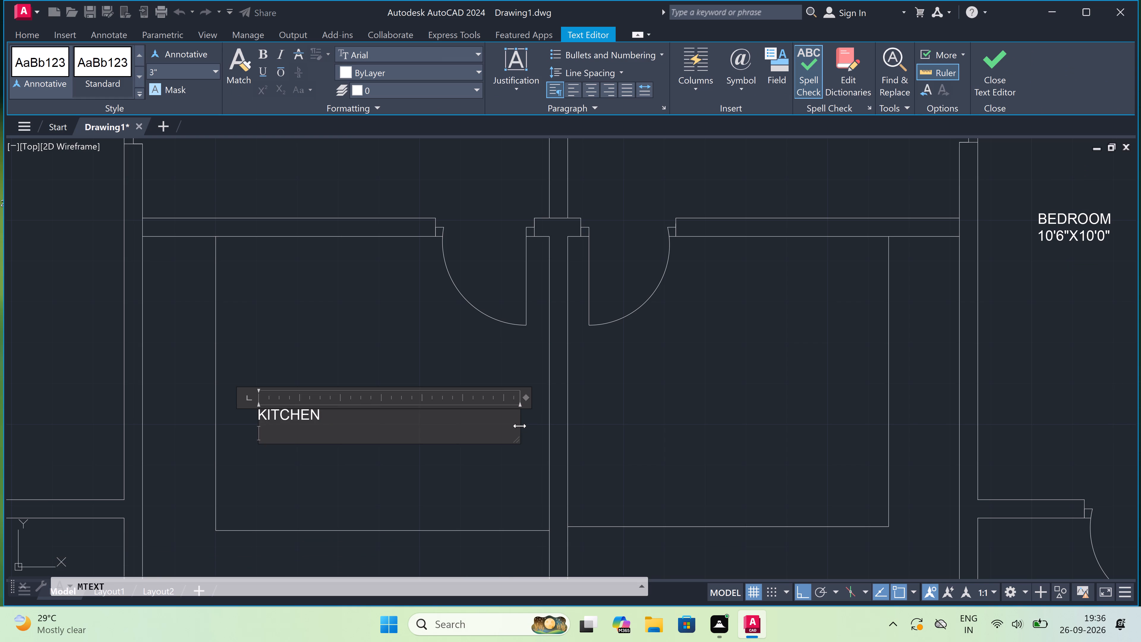
pyautogui.press('8')
pyautogui.write('\'0"X8\'0"')
pyautogui.click(405, 345)
# Add a multiline text label reading "KITCHEN" with "8'0"X8'0"" on the second line, in the lower right unit's kitchen.
pyautogui.scroll(-3, 406, 345)
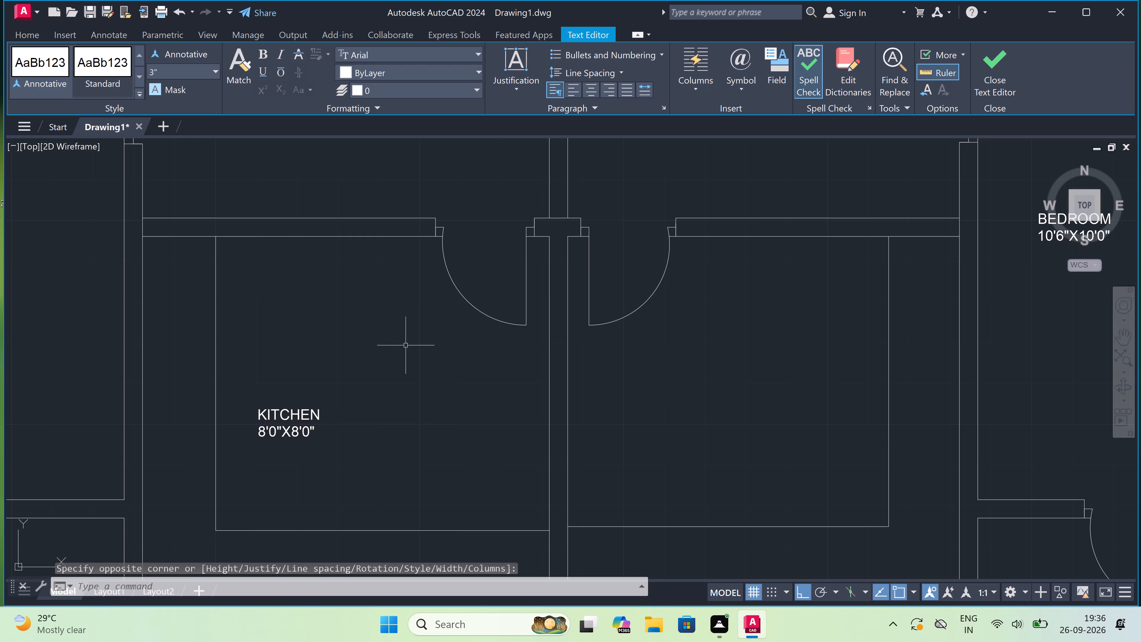
pyautogui.scroll(2, 584, 372)
pyautogui.press('space')
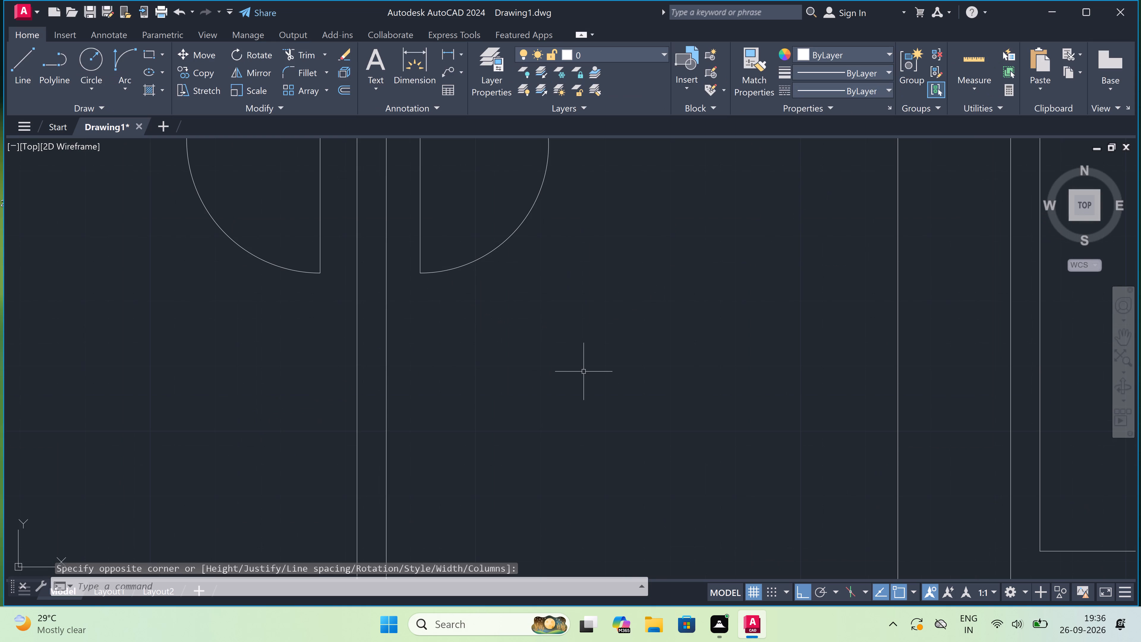
pyautogui.scroll(-3, 584, 371)
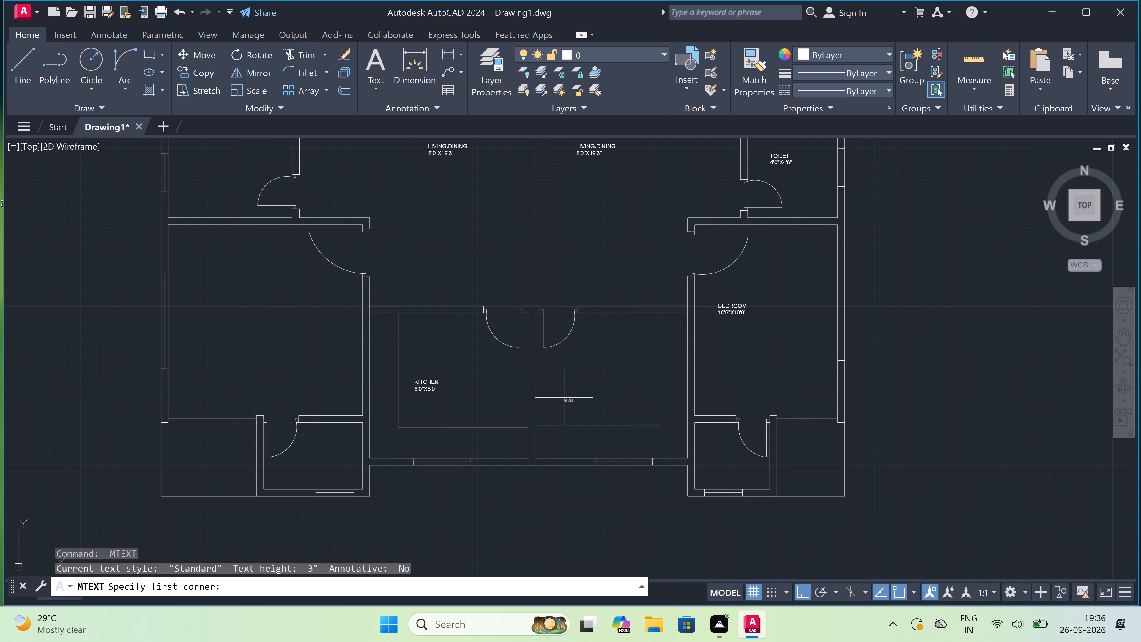
pyautogui.click(571, 380)
pyautogui.doubleClick(710, 388)
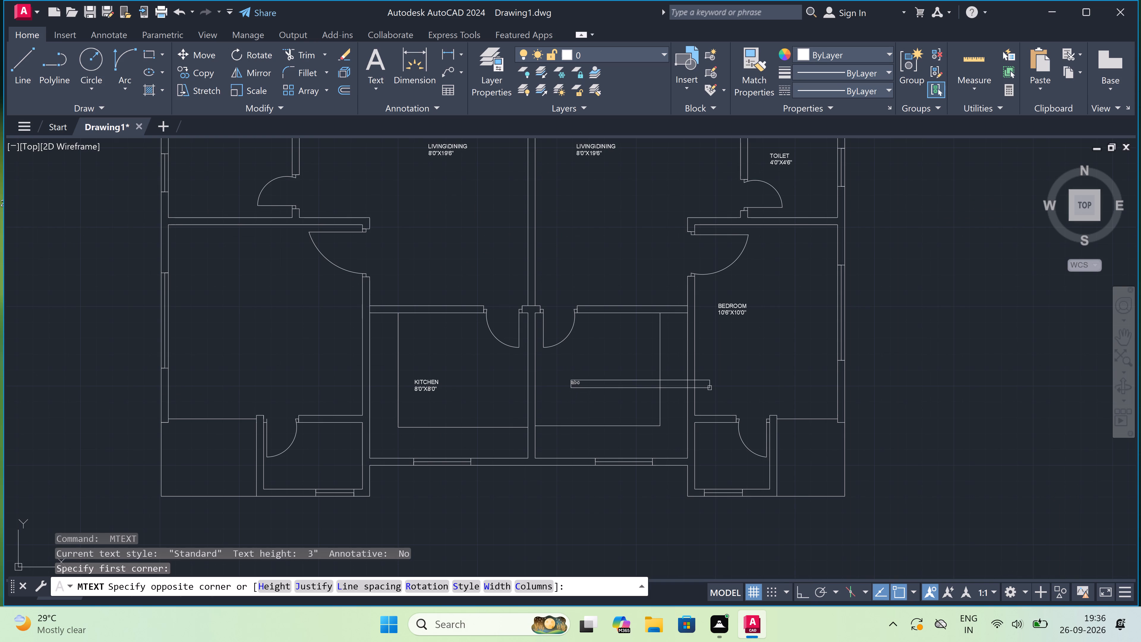
pyautogui.write('KITCHEN')
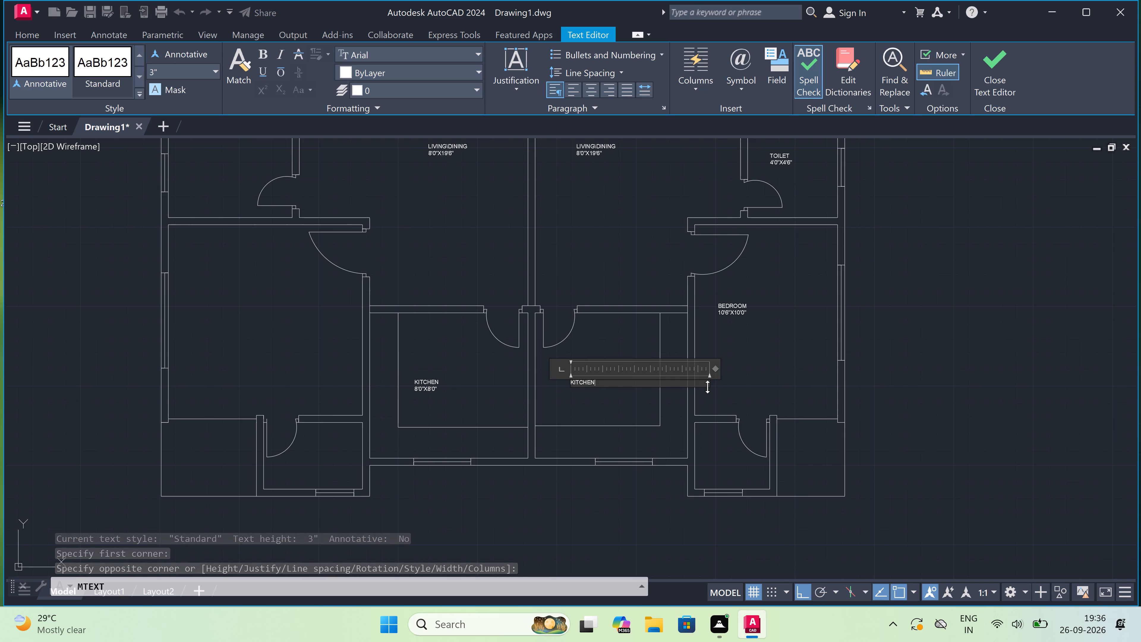
pyautogui.scroll(2, 576, 393)
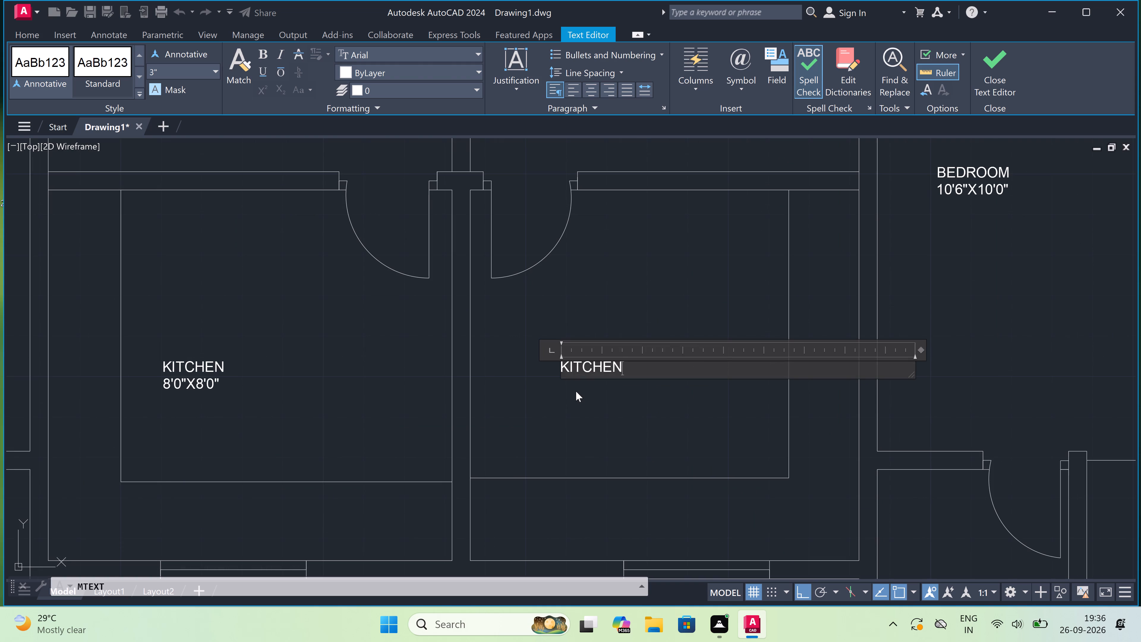
pyautogui.press('Return')
pyautogui.press('8')
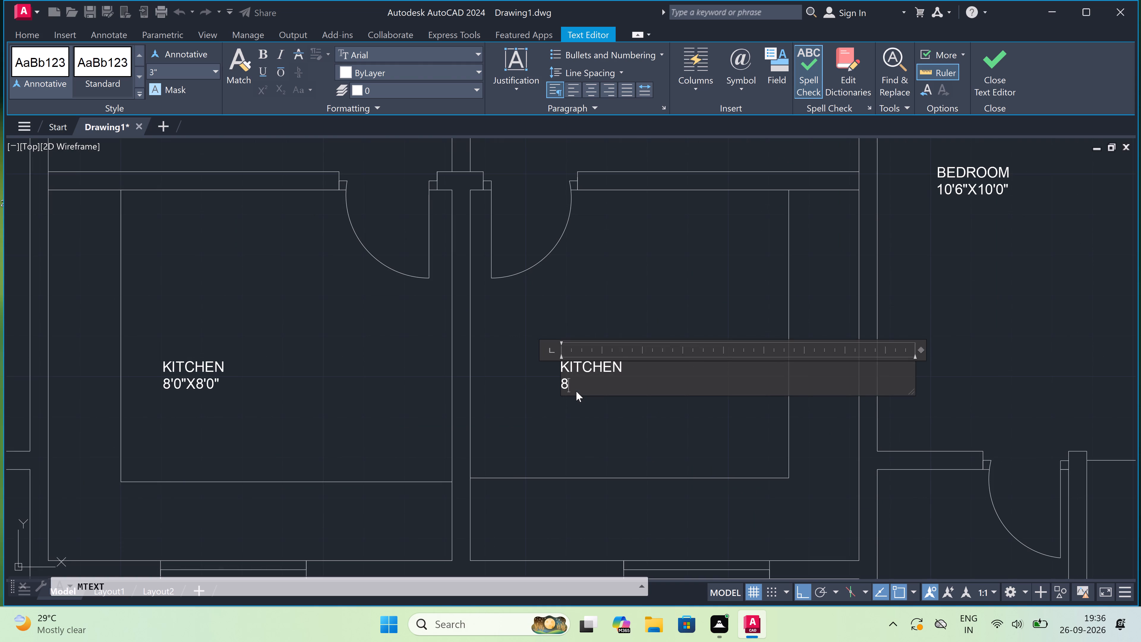
pyautogui.write('\'0"')
pyautogui.press('x')
pyautogui.write('8\'0"')
pyautogui.click(569, 402)
# Add a multiline text label reading "BEDROOM" with "10'6"X10'0"" on the second line, in the lower left unit's lower bedroom.
pyautogui.scroll(-3, 577, 375)
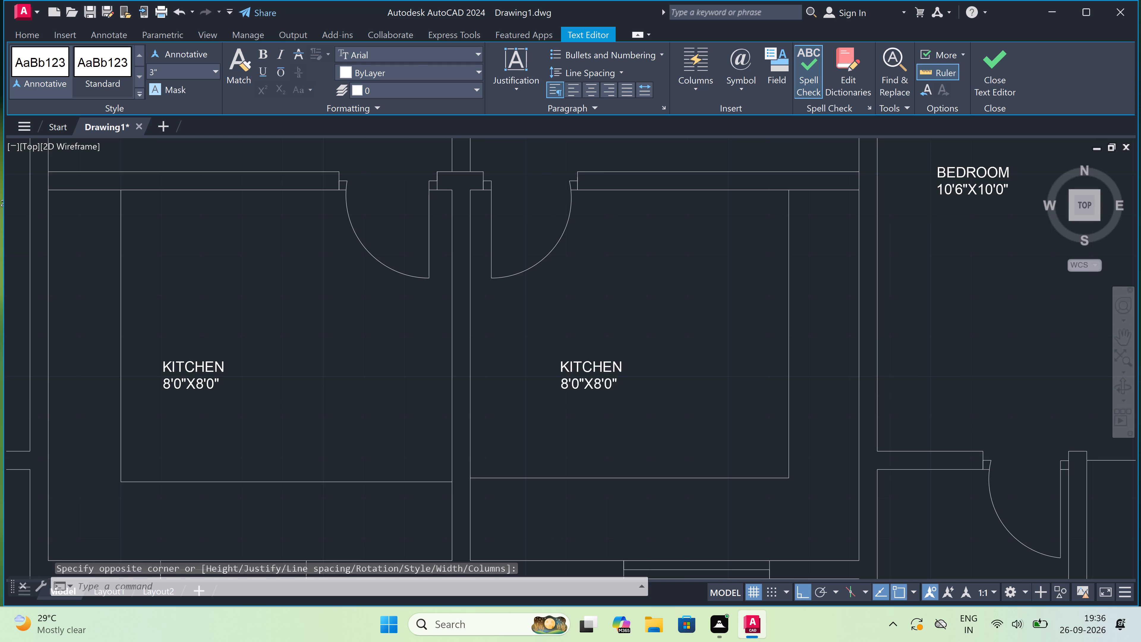
pyautogui.scroll(-4, 577, 375)
pyautogui.scroll(4, 526, 370)
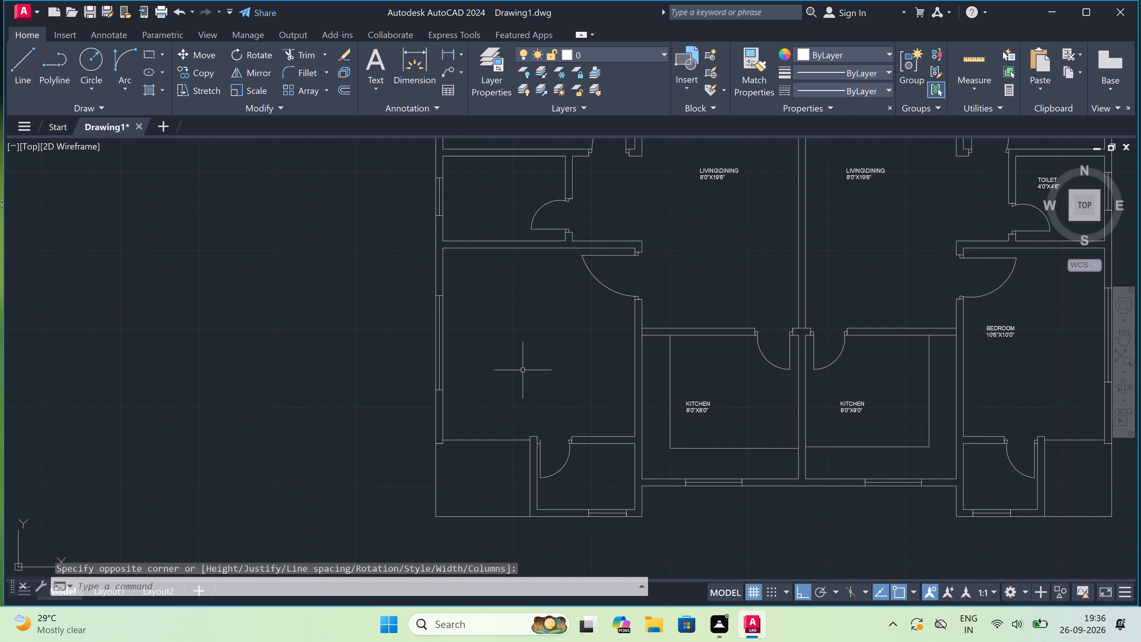
pyautogui.press('space')
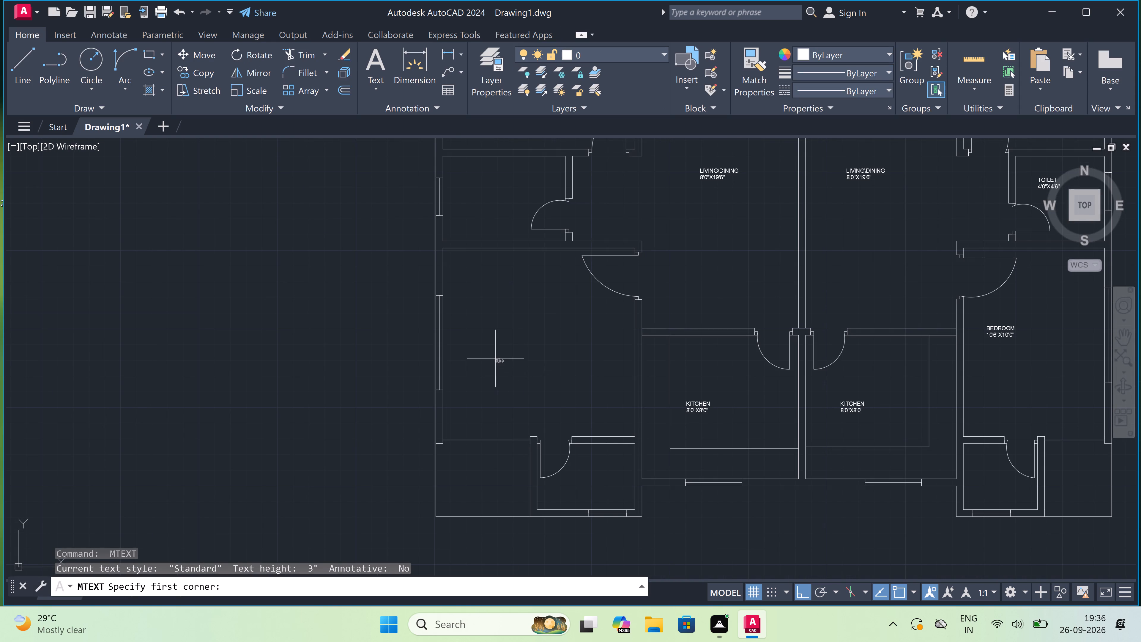
pyautogui.click(474, 275)
pyautogui.click(770, 285)
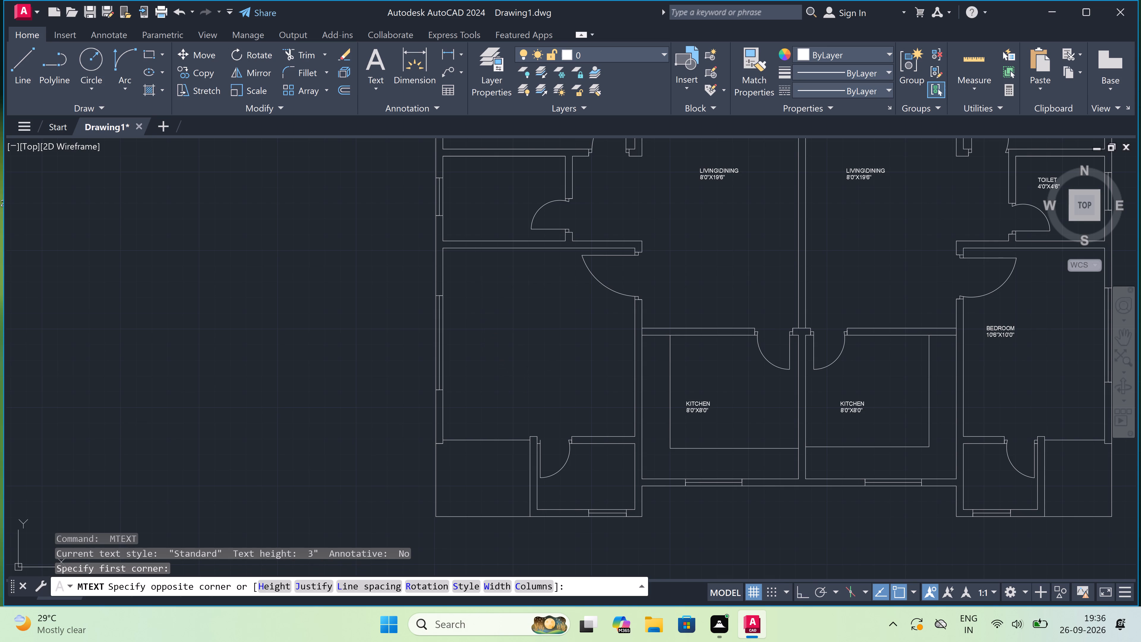
pyautogui.scroll(2, 476, 287)
pyautogui.write('BEDROOM')
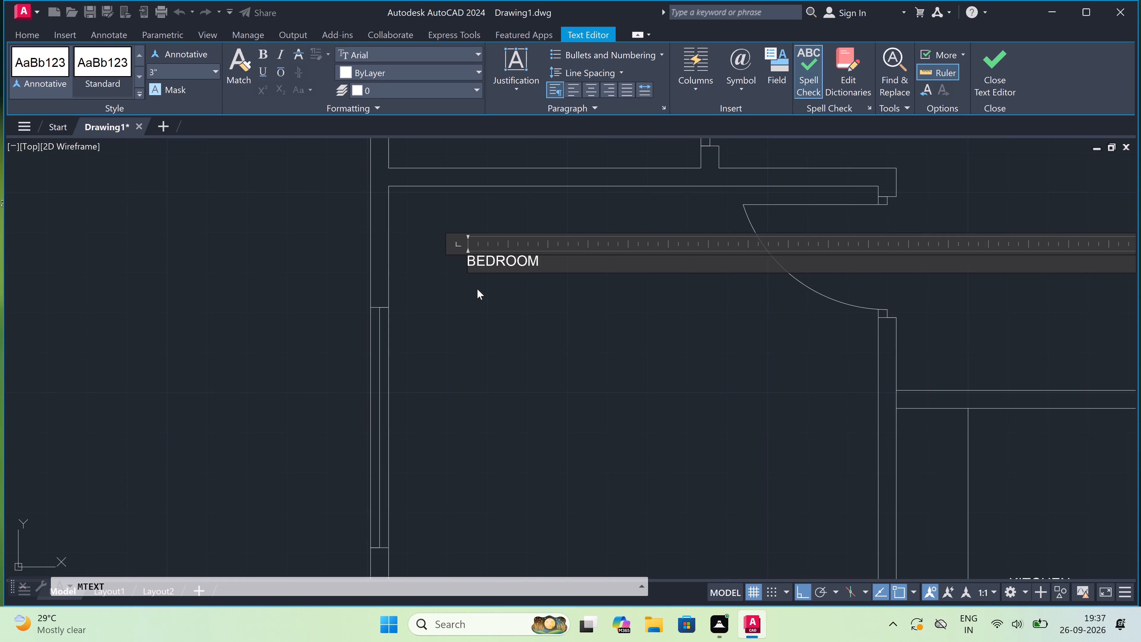
pyautogui.press('Return')
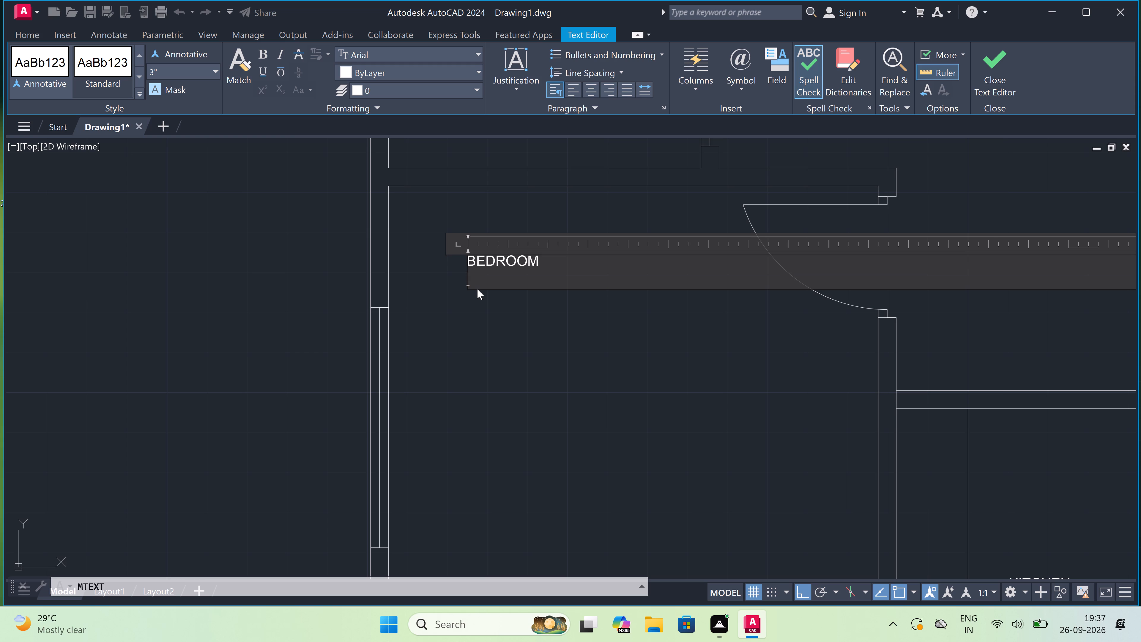
pyautogui.write('10\'6"')
pyautogui.press('x')
pyautogui.write('10\'0"')
pyautogui.click(485, 320)
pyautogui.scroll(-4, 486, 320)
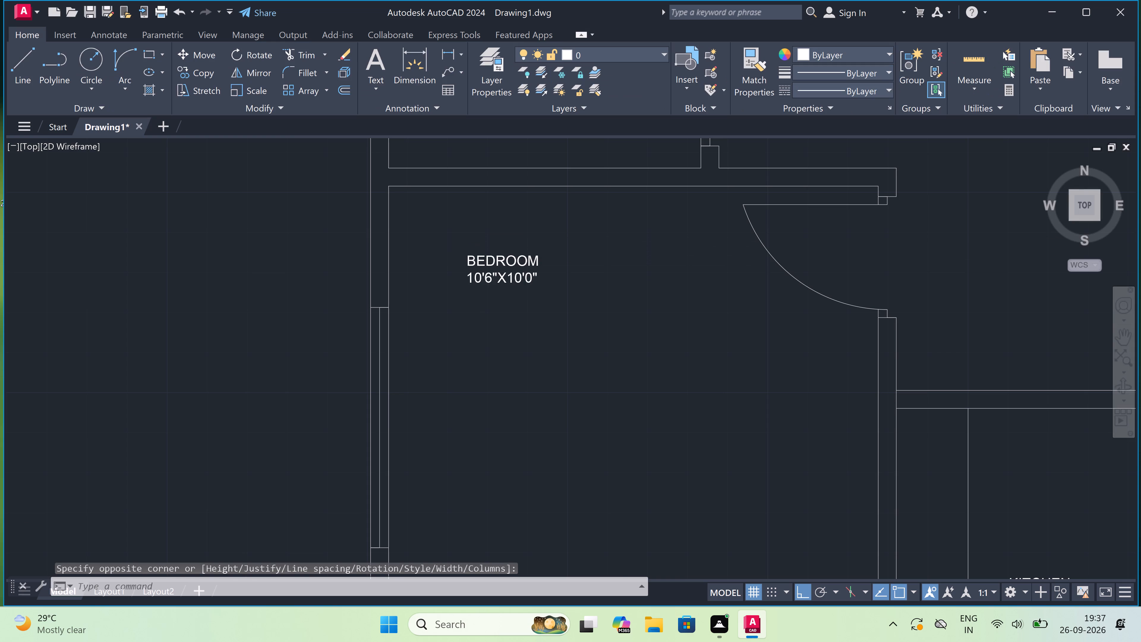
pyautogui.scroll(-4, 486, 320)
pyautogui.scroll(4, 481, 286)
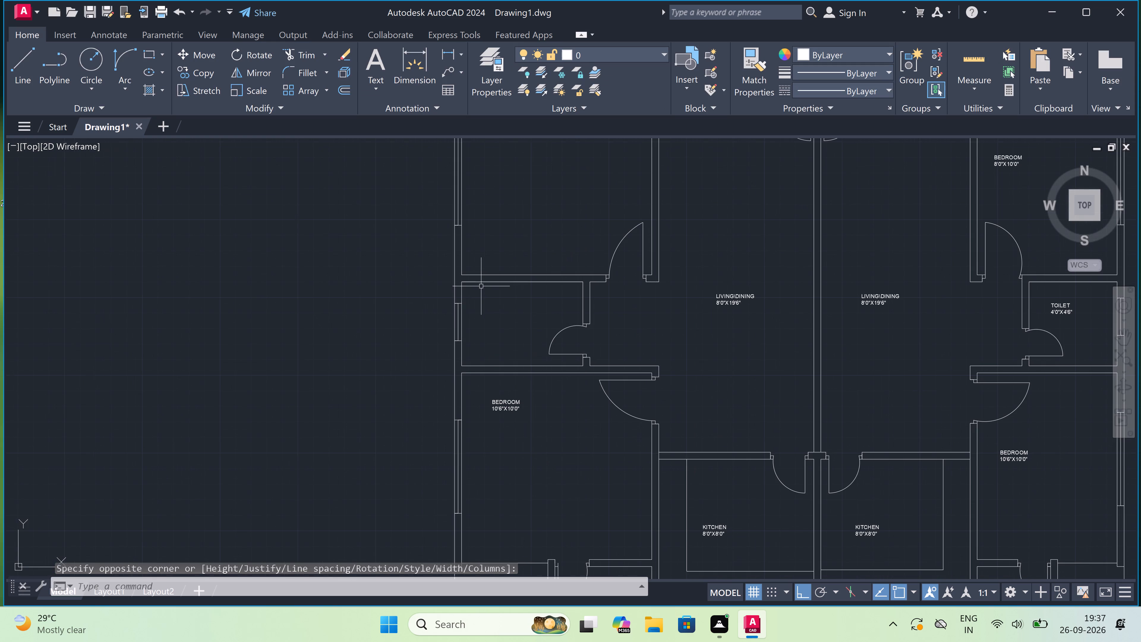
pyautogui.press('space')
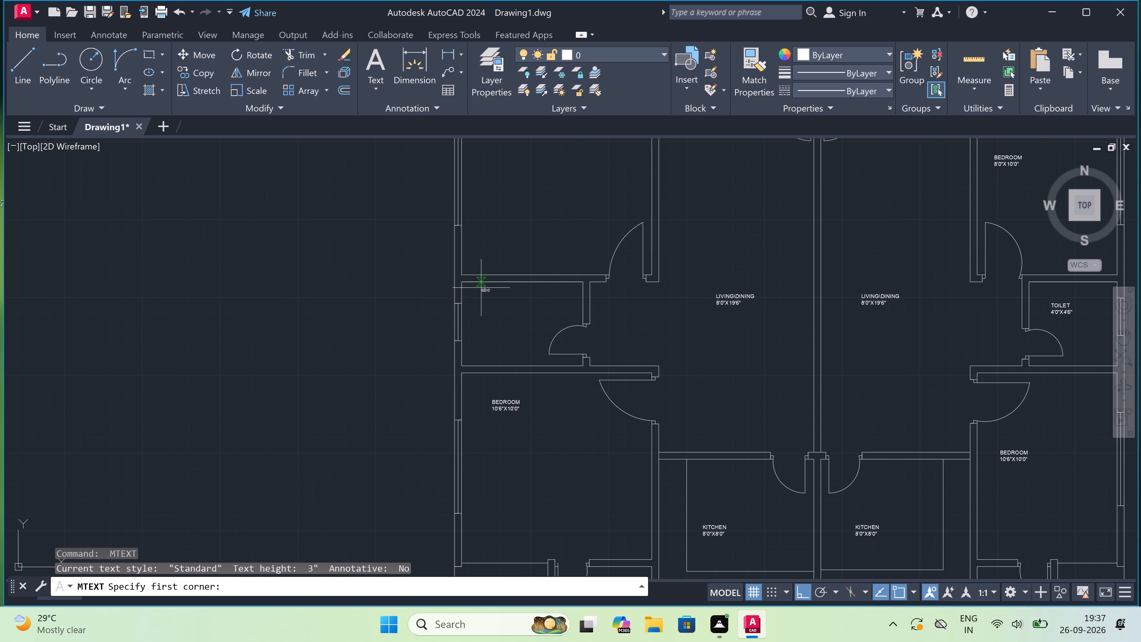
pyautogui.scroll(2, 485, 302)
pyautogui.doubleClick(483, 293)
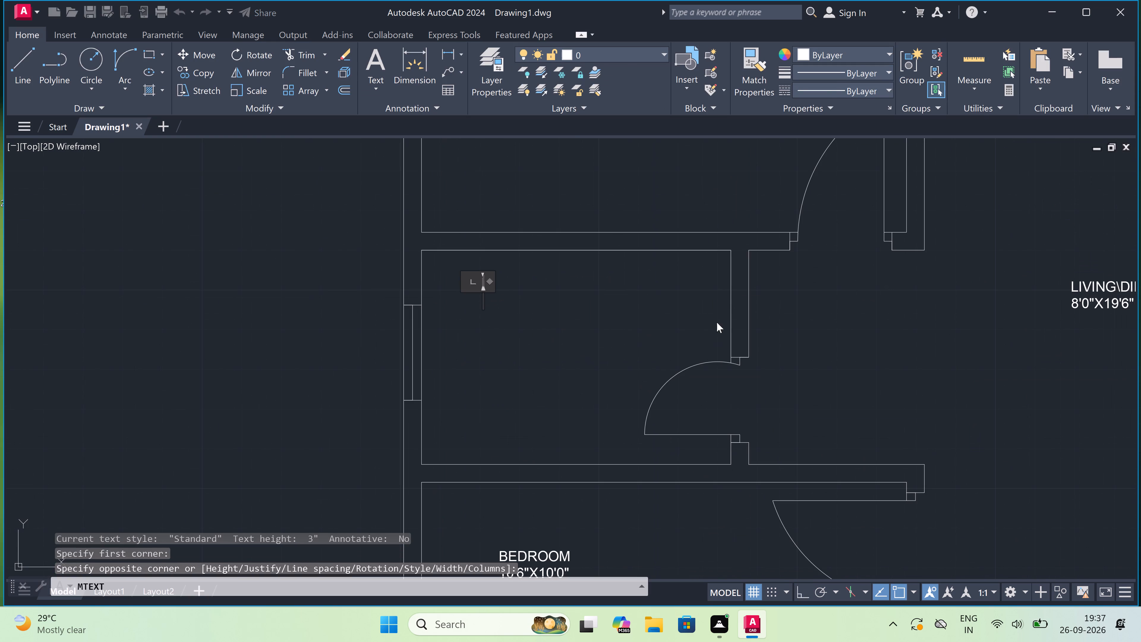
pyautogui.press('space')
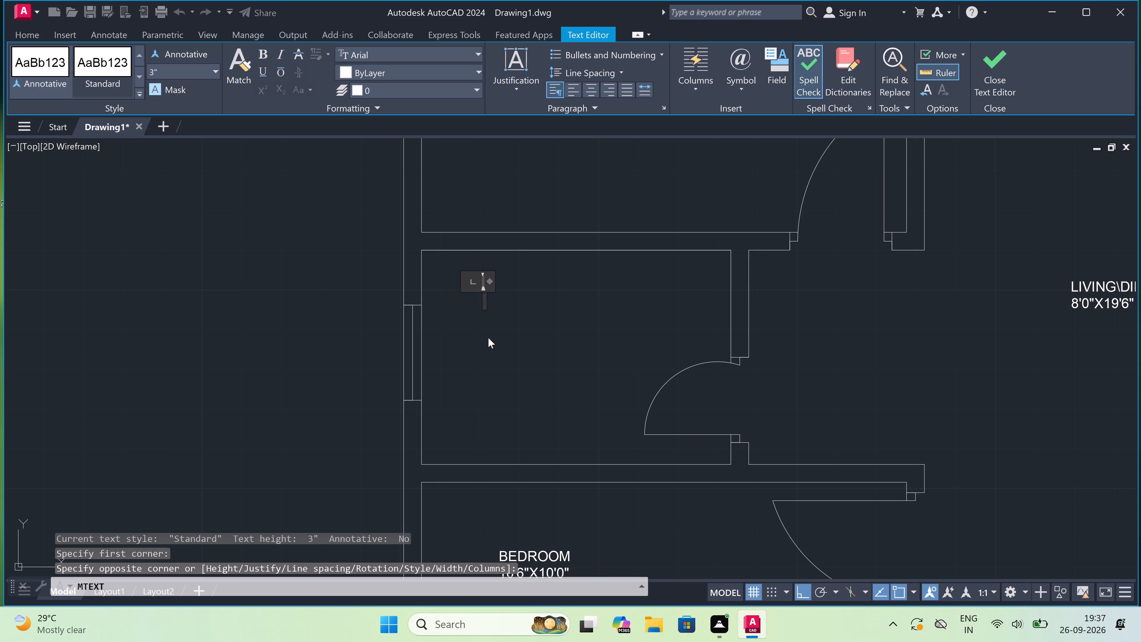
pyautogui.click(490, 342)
# Add a multiline text label reading "TOILET" with "4'0"X4'6"" on the second line, in the lower left unit's toilet between the bedrooms.
pyautogui.press('space')
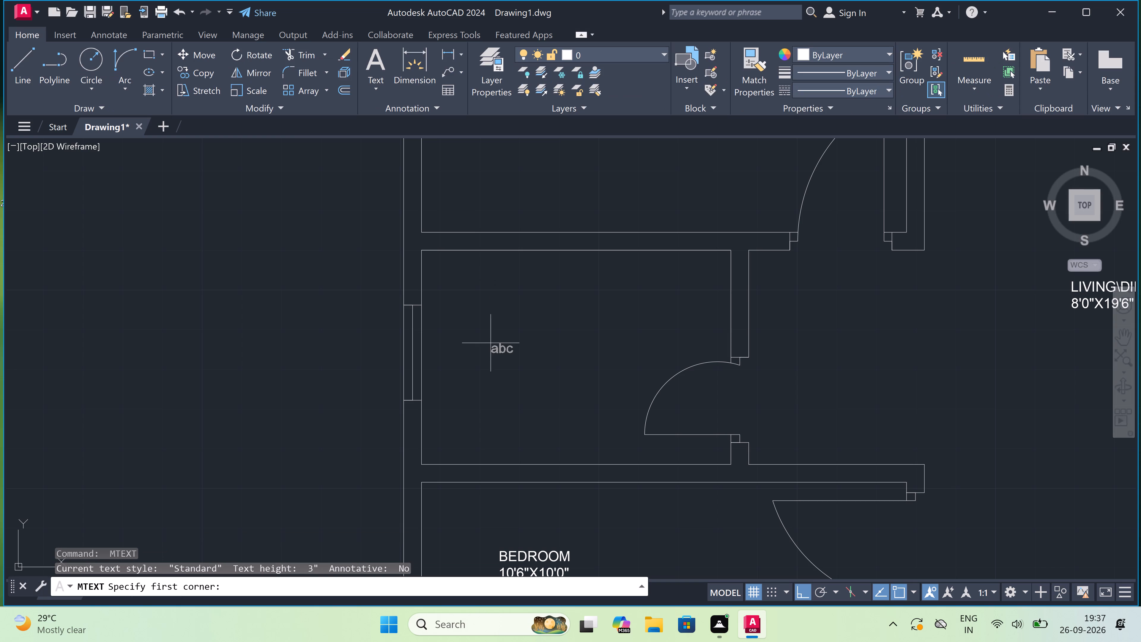
pyautogui.click(479, 288)
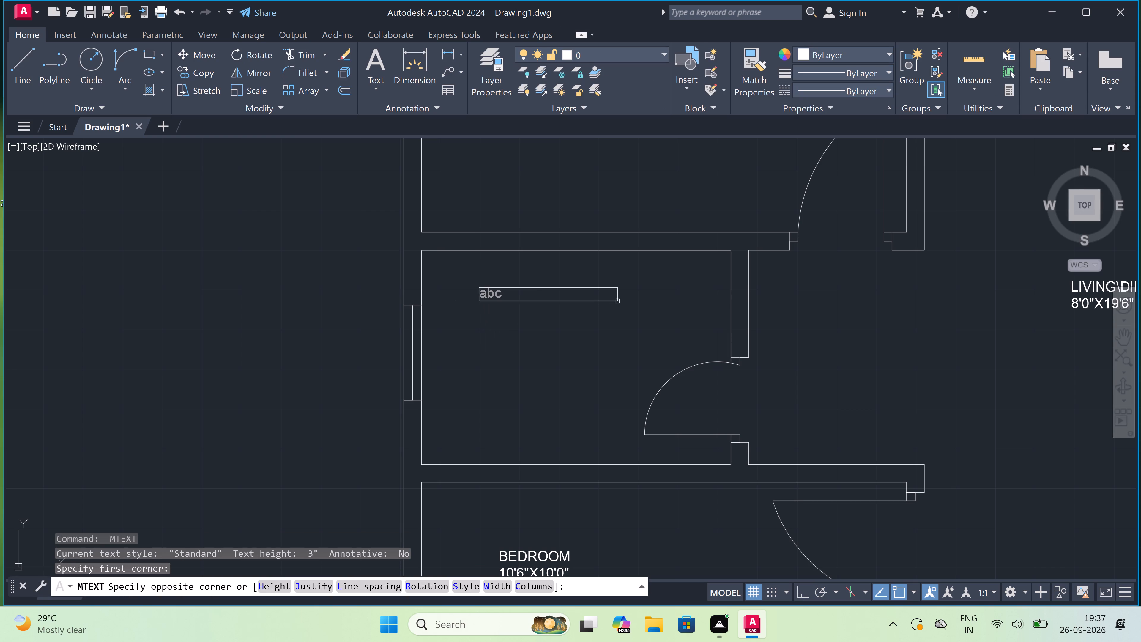
pyautogui.click(889, 316)
pyautogui.write('TOILET')
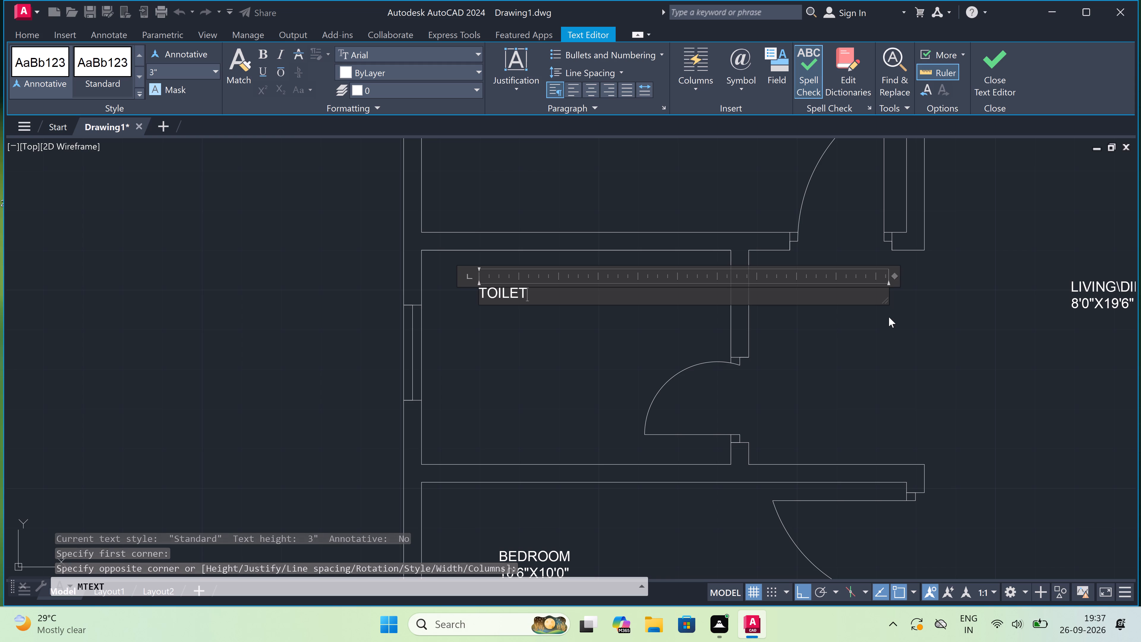
pyautogui.press('Return')
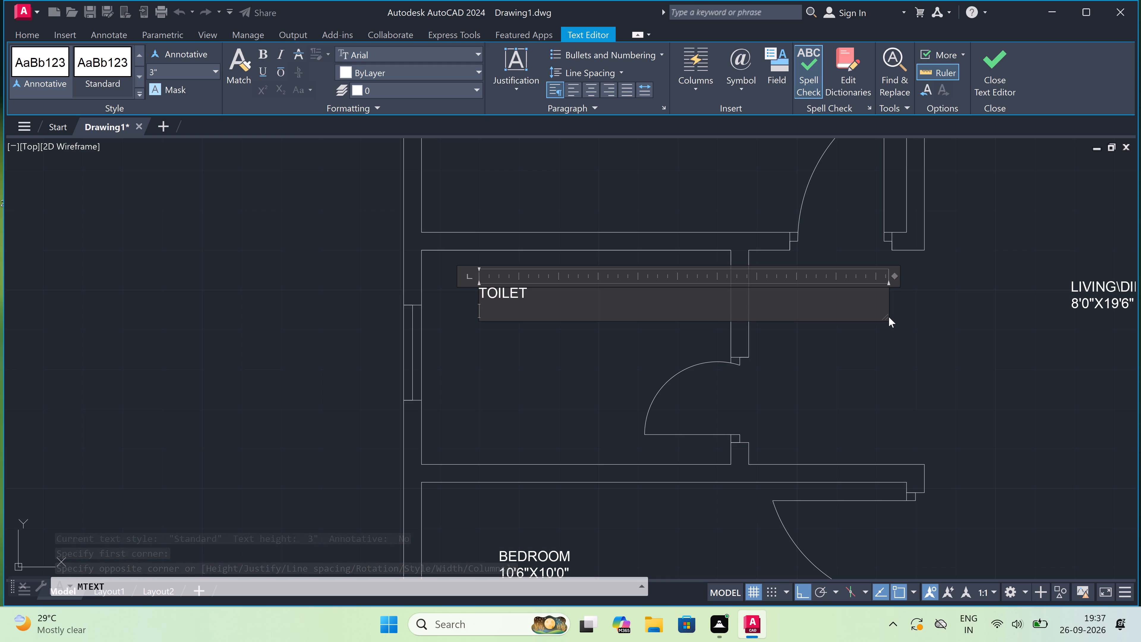
pyautogui.press('6')
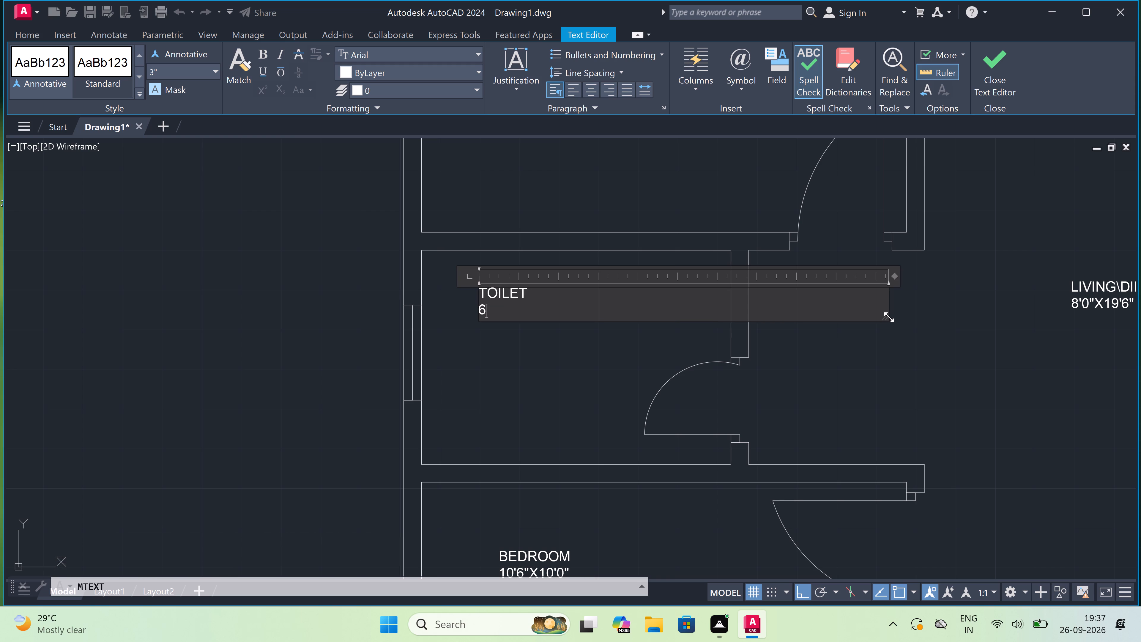
pyautogui.scroll(-2, 583, 398)
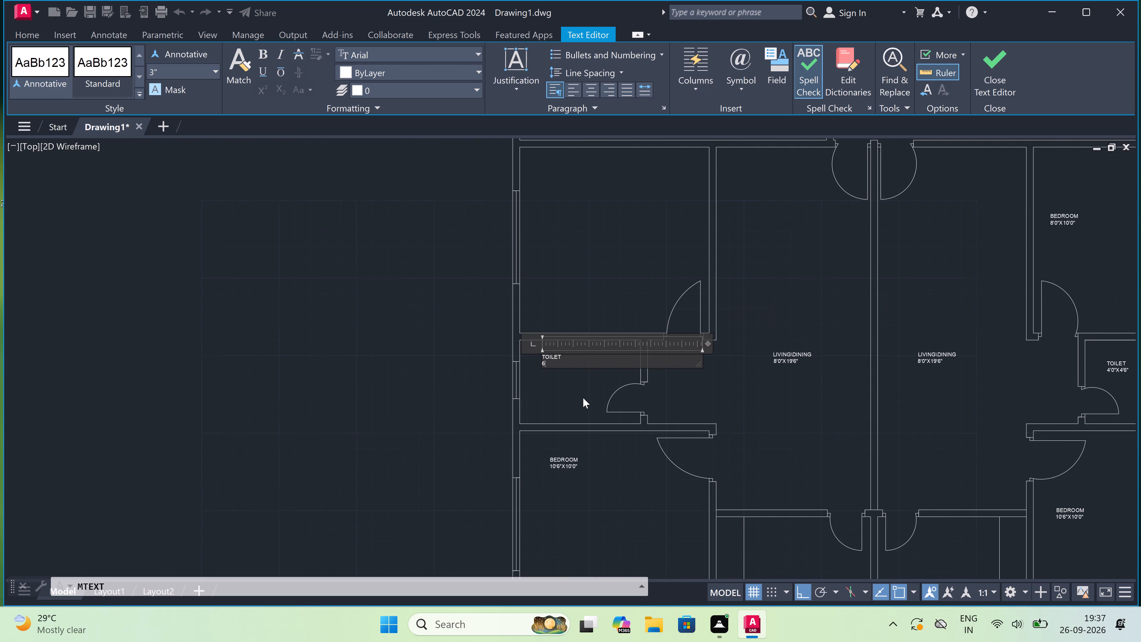
pyautogui.scroll(1, 583, 398)
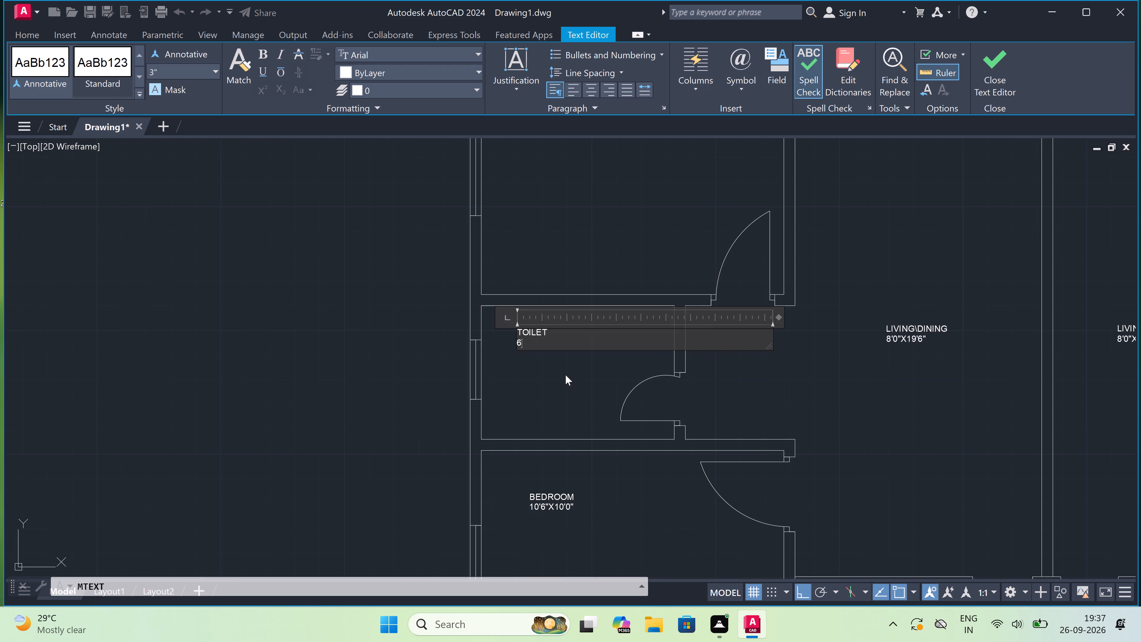
pyautogui.scroll(2, 561, 371)
pyautogui.press('BackSpace')
pyautogui.press('BackSpace')
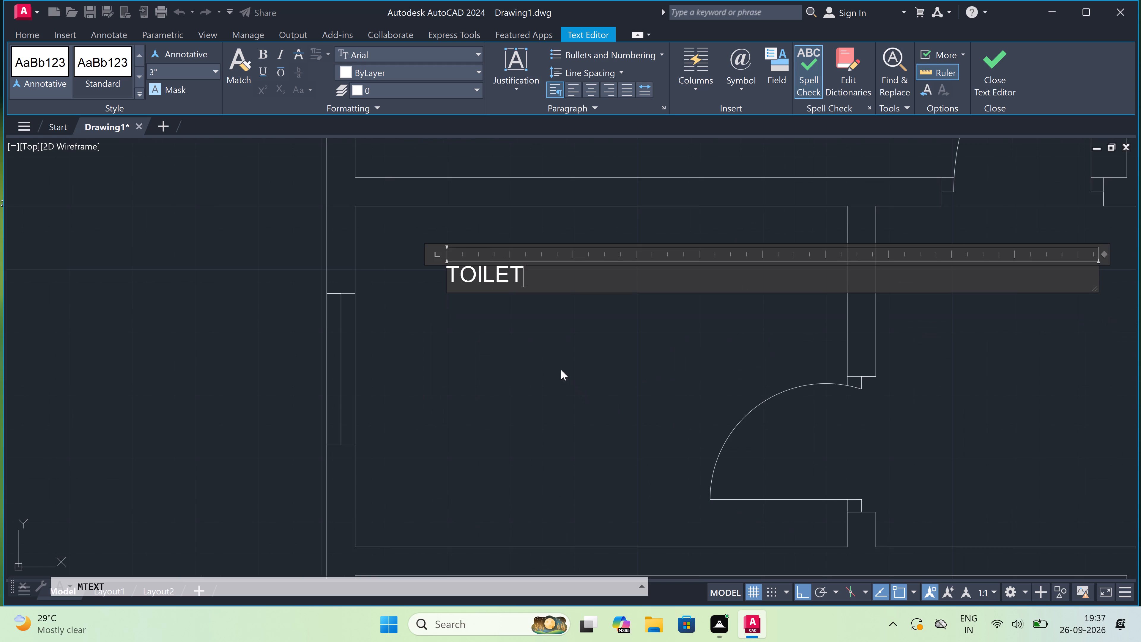
pyautogui.press('Return')
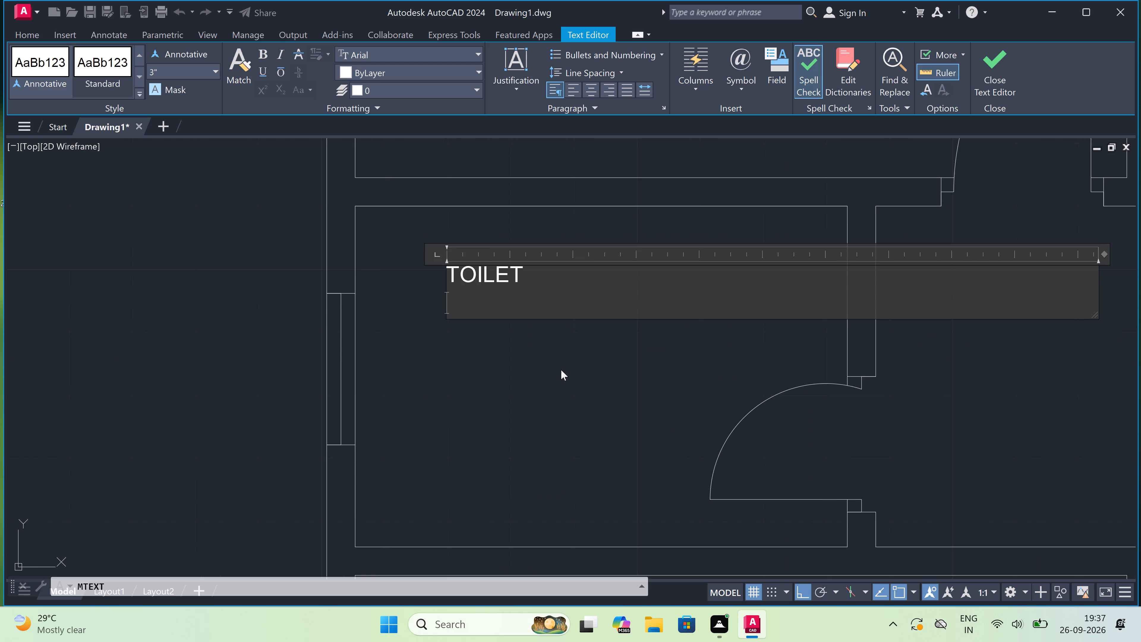
pyautogui.write('4\'0"')
pyautogui.write("X4'")
pyautogui.press('6')
pyautogui.hotkey('shift', '"')
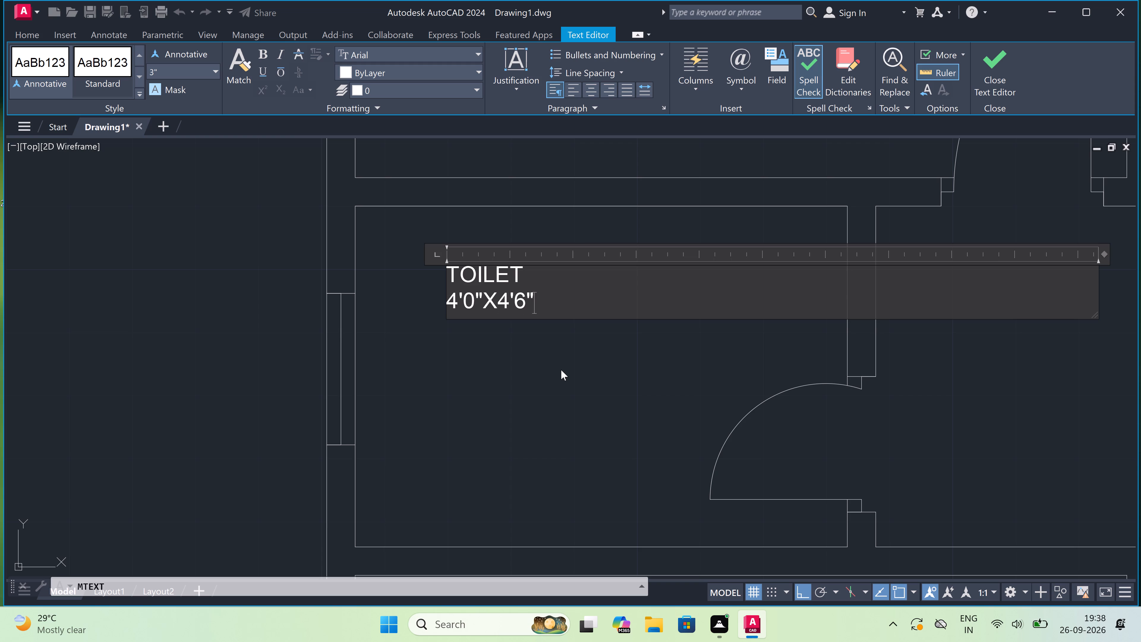
pyautogui.click(503, 374)
pyautogui.scroll(-6, 503, 374)
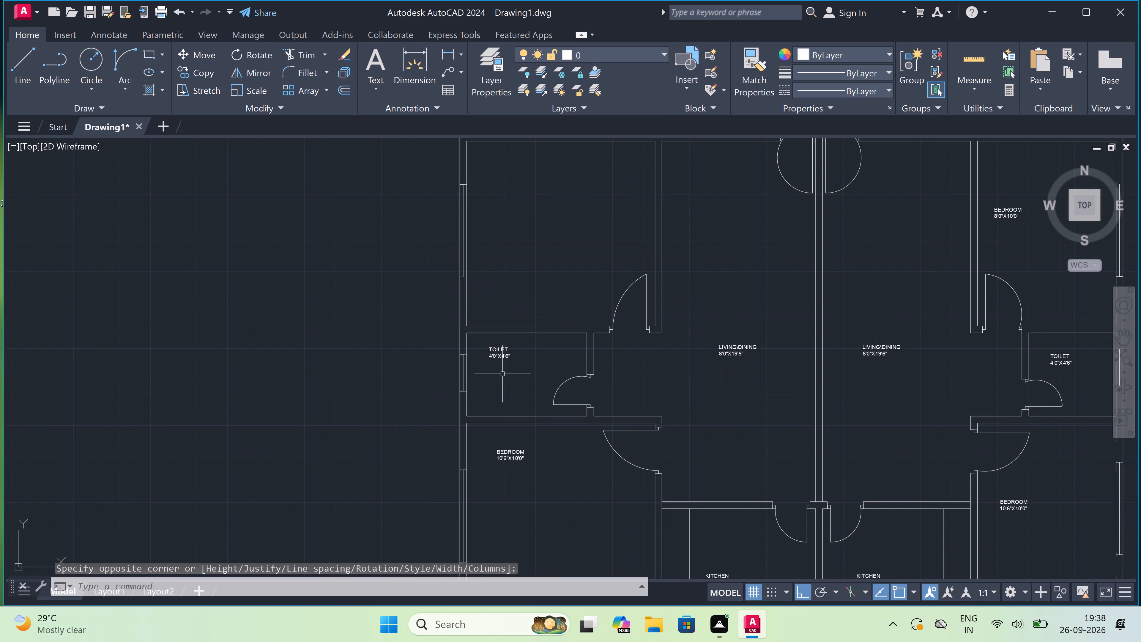
pyautogui.scroll(-2, 502, 374)
pyautogui.scroll(2, 502, 374)
pyautogui.scroll(2, 483, 336)
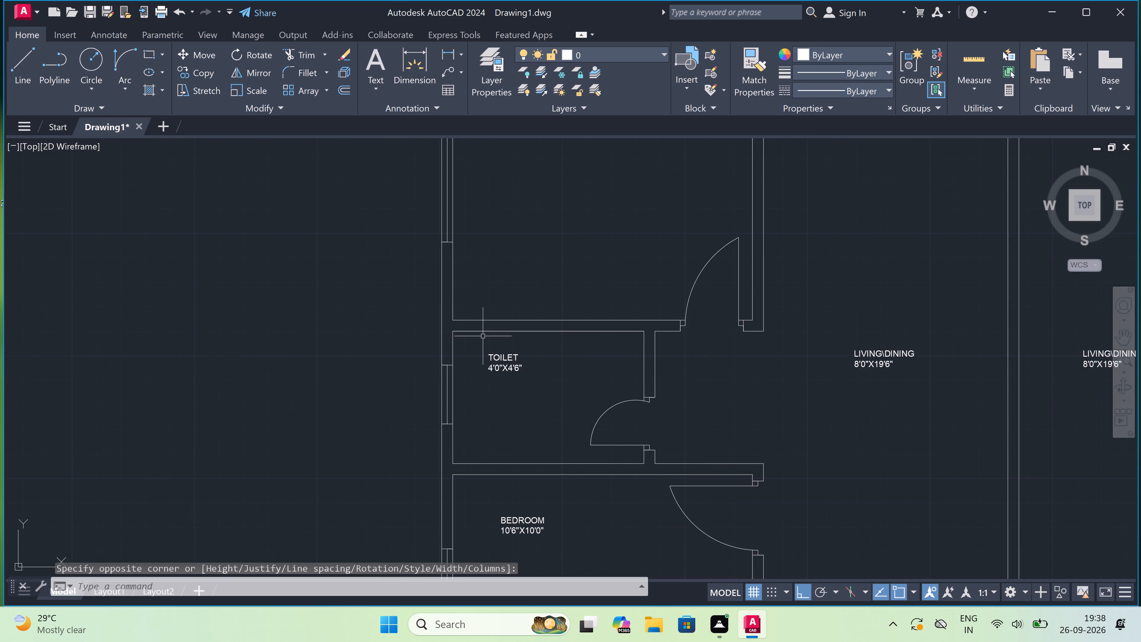
# Change the size in the lower left unit's toilet label to 6'0"X4'6".
pyautogui.tripleClick(493, 386)
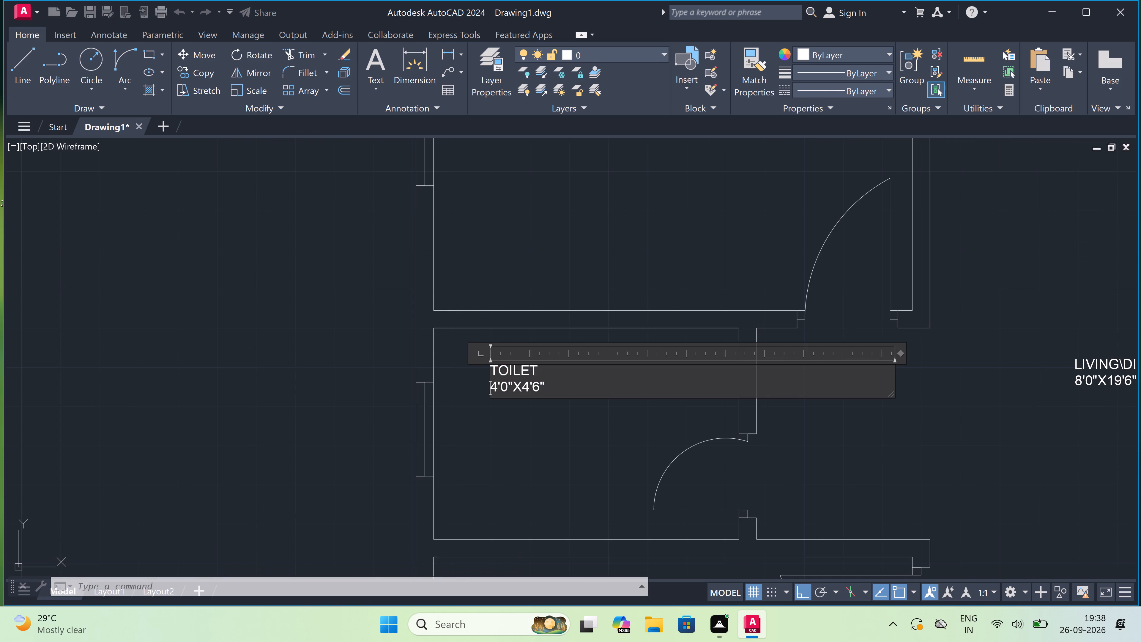
pyautogui.scroll(2, 493, 386)
pyautogui.click(514, 390)
pyautogui.press('BackSpace')
pyautogui.press('BackSpace')
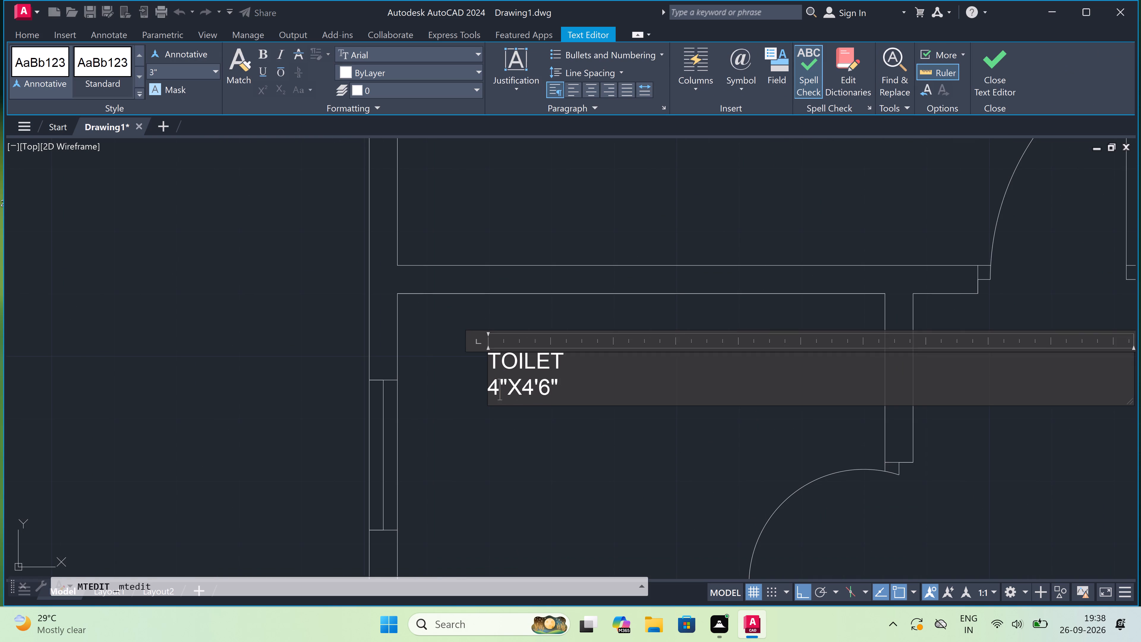
pyautogui.press('BackSpace')
pyautogui.write("6'0")
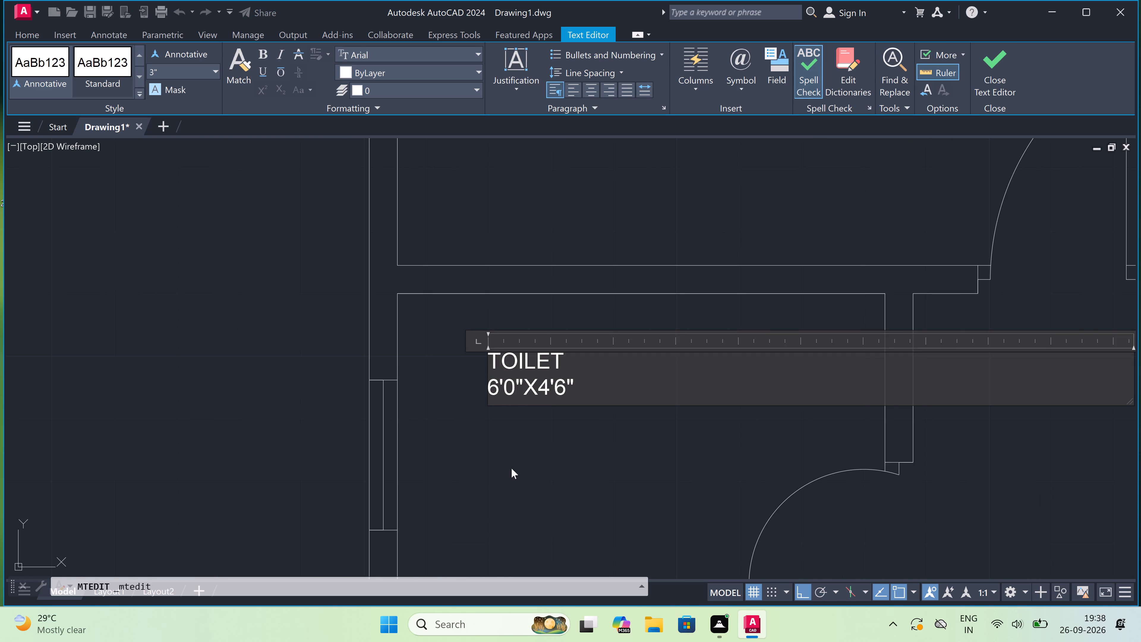
pyautogui.click(513, 481)
# Correct the size in the lower left unit's toilet label to 6'6"X4'6".
pyautogui.scroll(-2, 513, 481)
pyautogui.scroll(3, 513, 476)
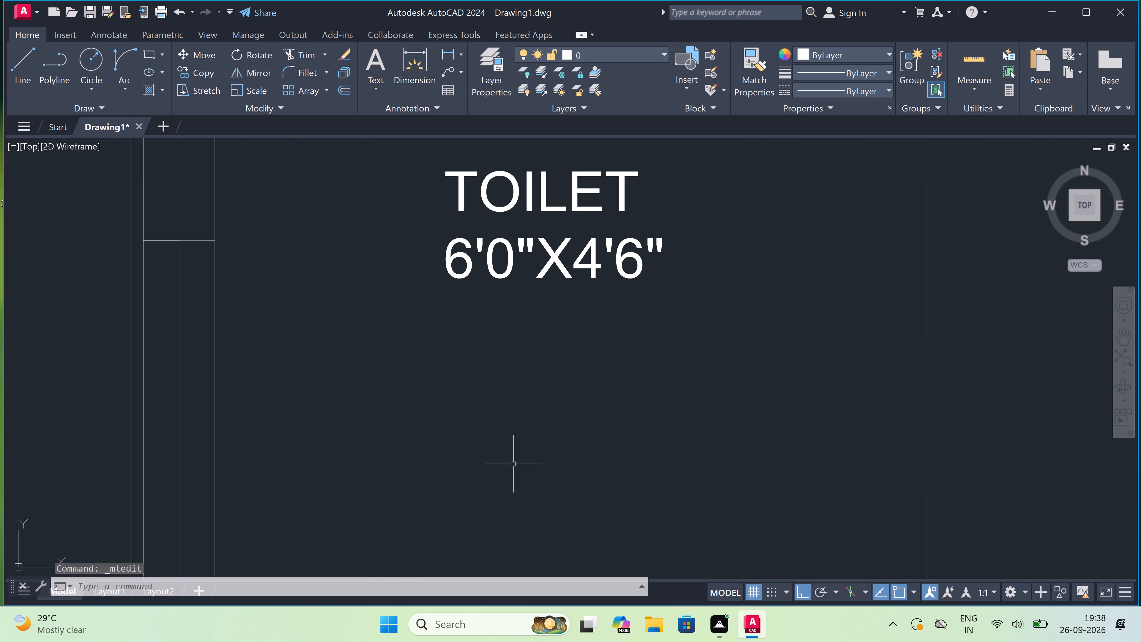
pyautogui.scroll(-3, 521, 290)
pyautogui.tripleClick(517, 284)
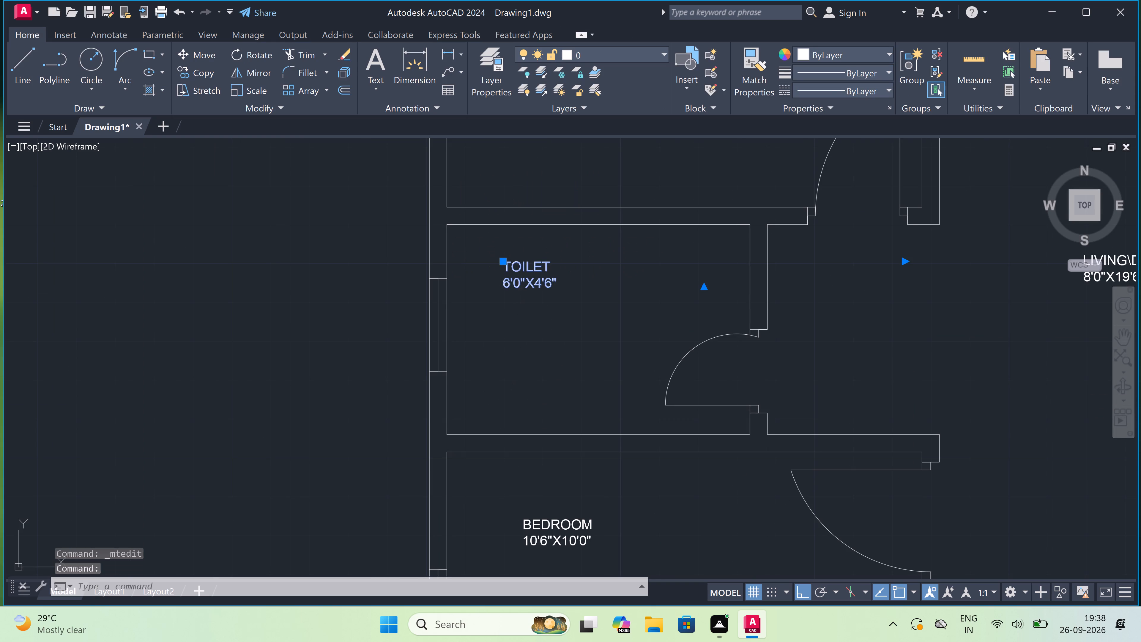
pyautogui.scroll(2, 517, 284)
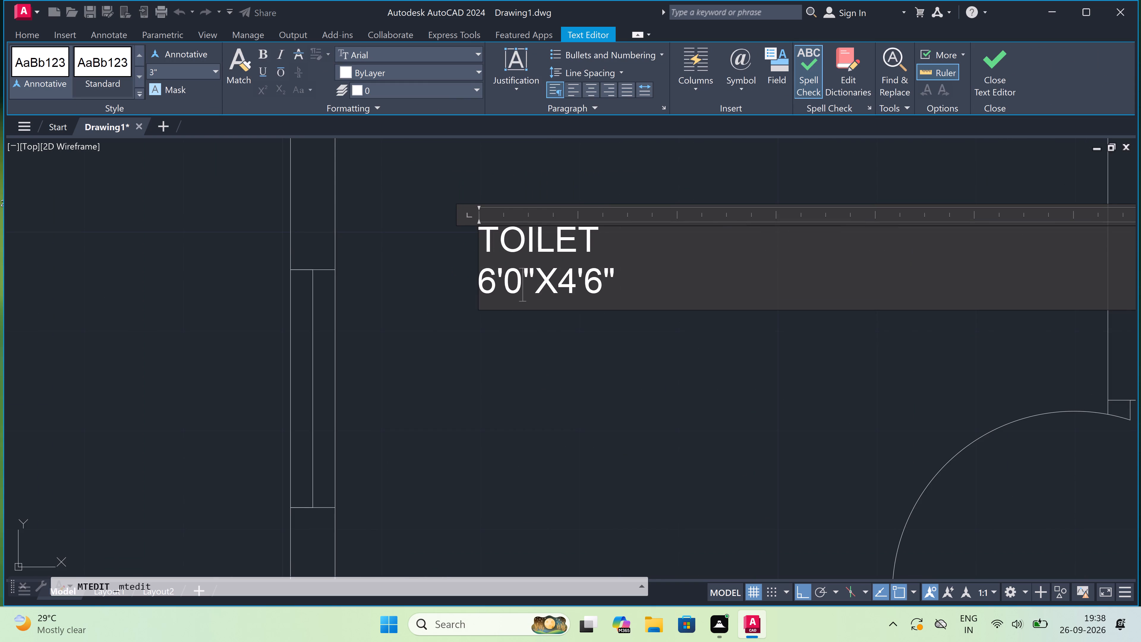
pyautogui.press('BackSpace')
pyautogui.press('6')
pyautogui.click(523, 488)
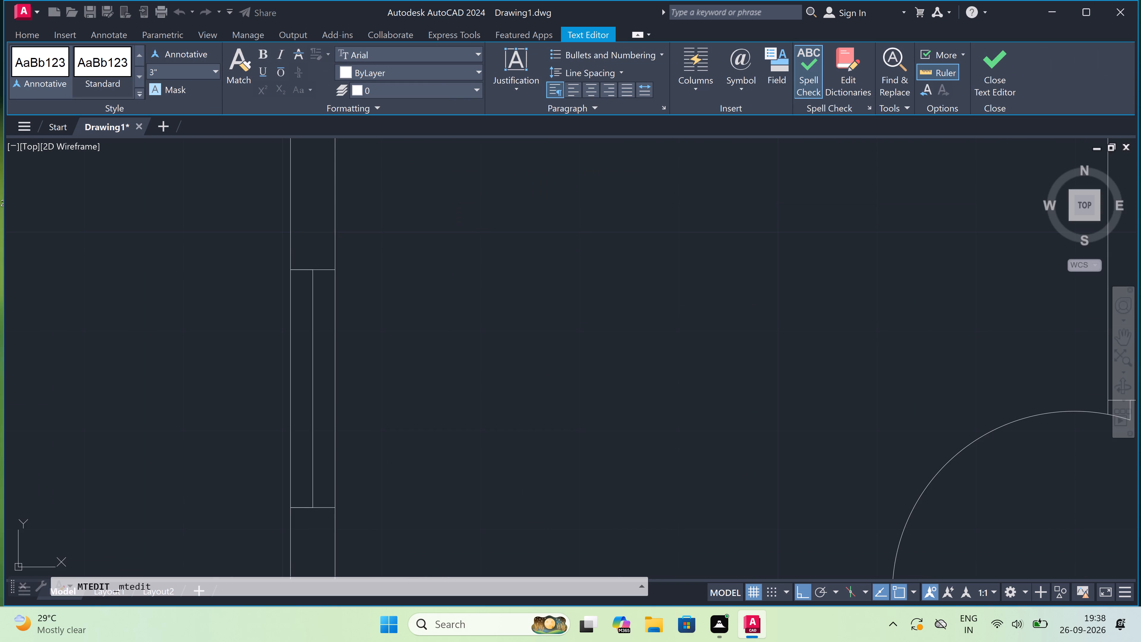
# Add a multiline text label reading "BEDROOM" with "10'6"X10'0"" on the second line, in the lower left unit's upper bedroom.
pyautogui.scroll(-6, 520, 487)
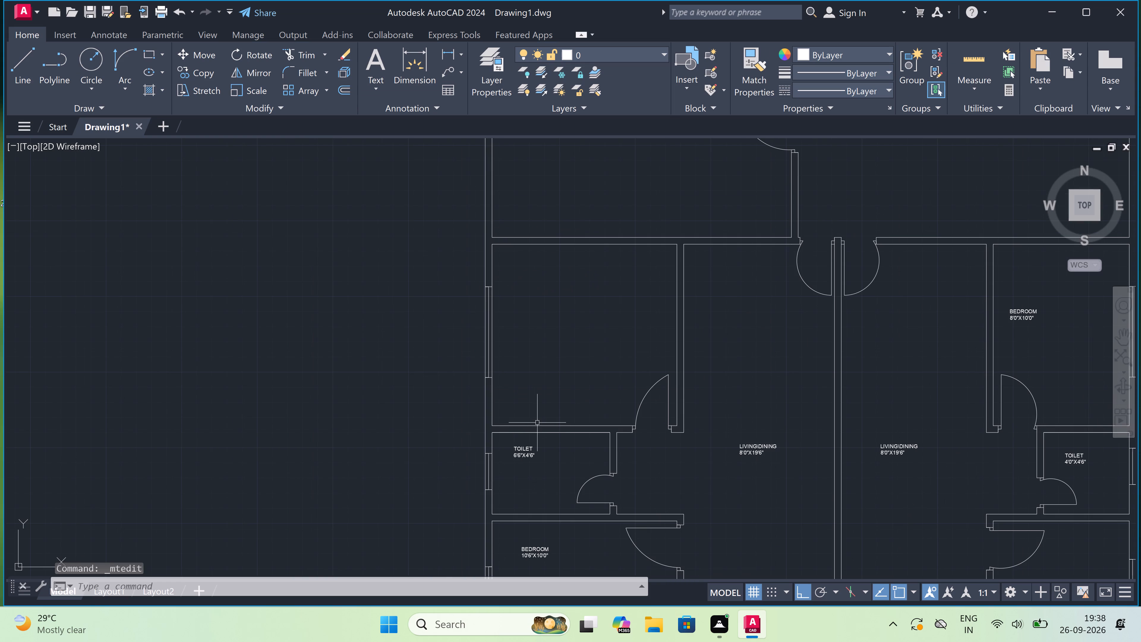
pyautogui.write('MT')
pyautogui.press('space')
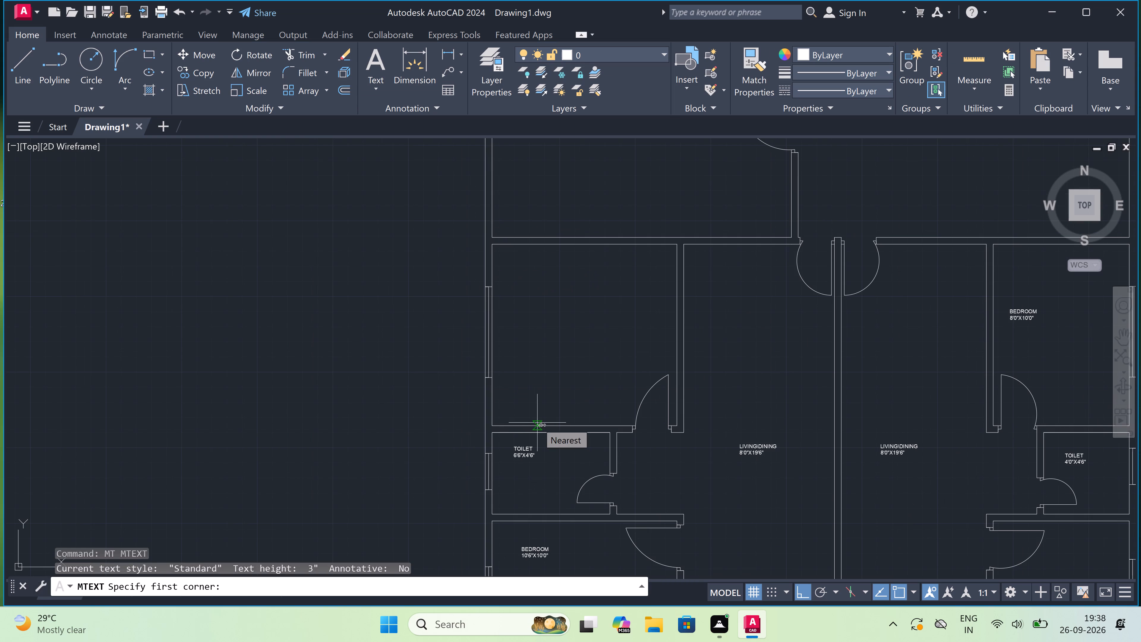
pyautogui.click(529, 327)
pyautogui.click(780, 339)
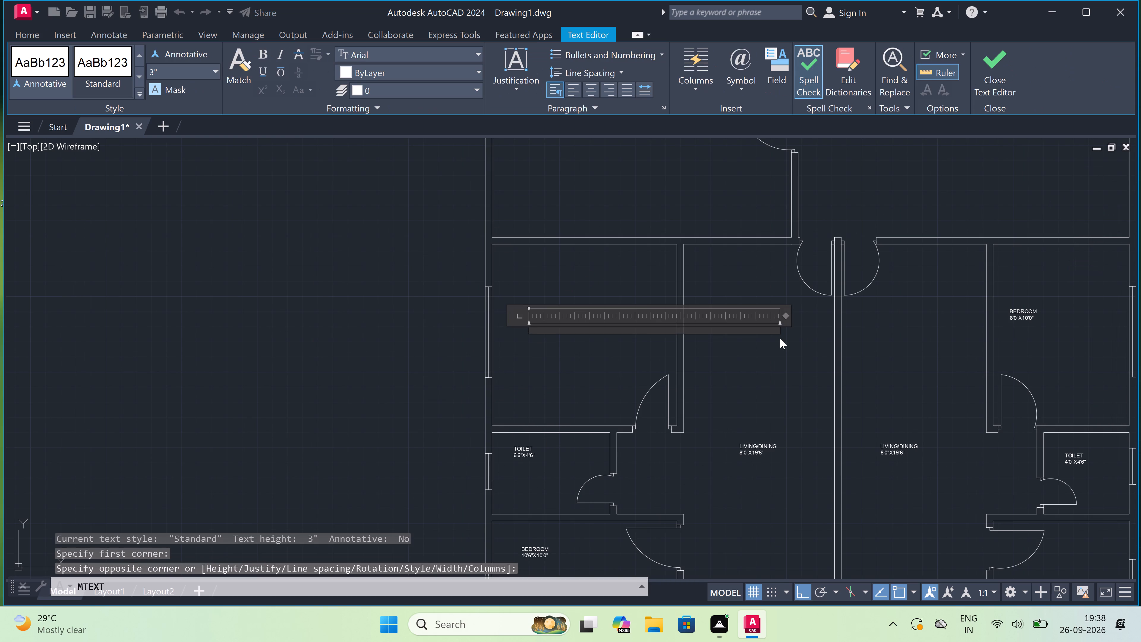
pyautogui.write('BEDR')
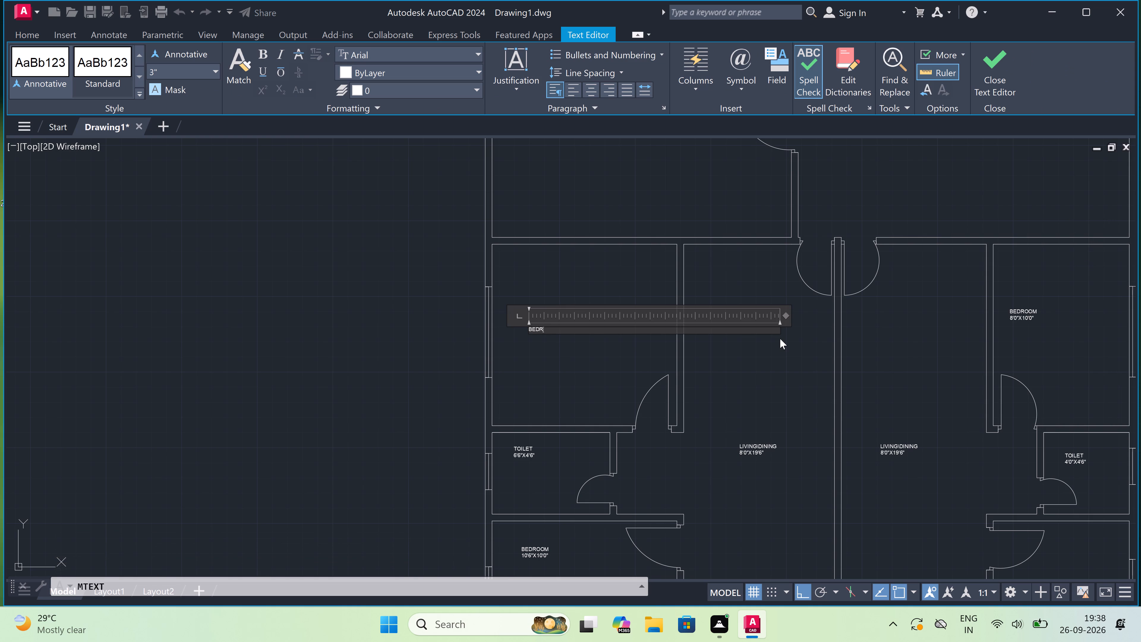
pyautogui.write('OOM')
pyautogui.press('Return')
pyautogui.press('1')
pyautogui.write("0'6")
pyautogui.write('"X')
pyautogui.press('1')
pyautogui.write('0\'0"')
pyautogui.click(285, 370)
# Draw a vertical line across the unlabelled common area's right part, plus a horizontal line running left from its midpoint.
pyautogui.scroll(-3, 287, 369)
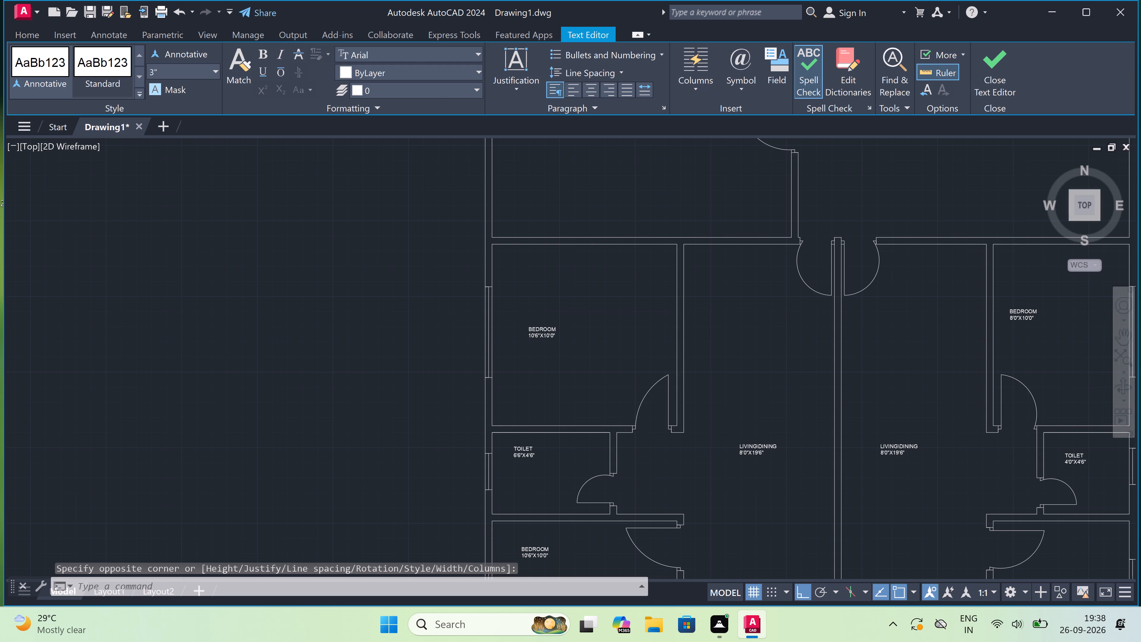
pyautogui.scroll(-2, 362, 373)
pyautogui.scroll(2, 425, 396)
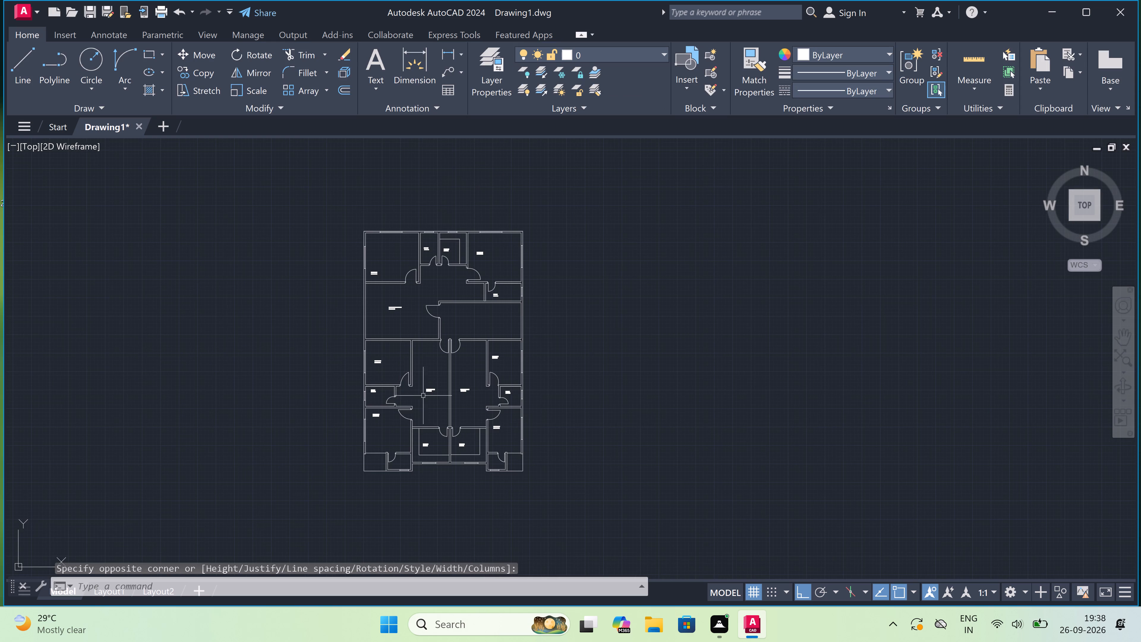
pyautogui.scroll(1, 425, 396)
pyautogui.scroll(-2, 425, 395)
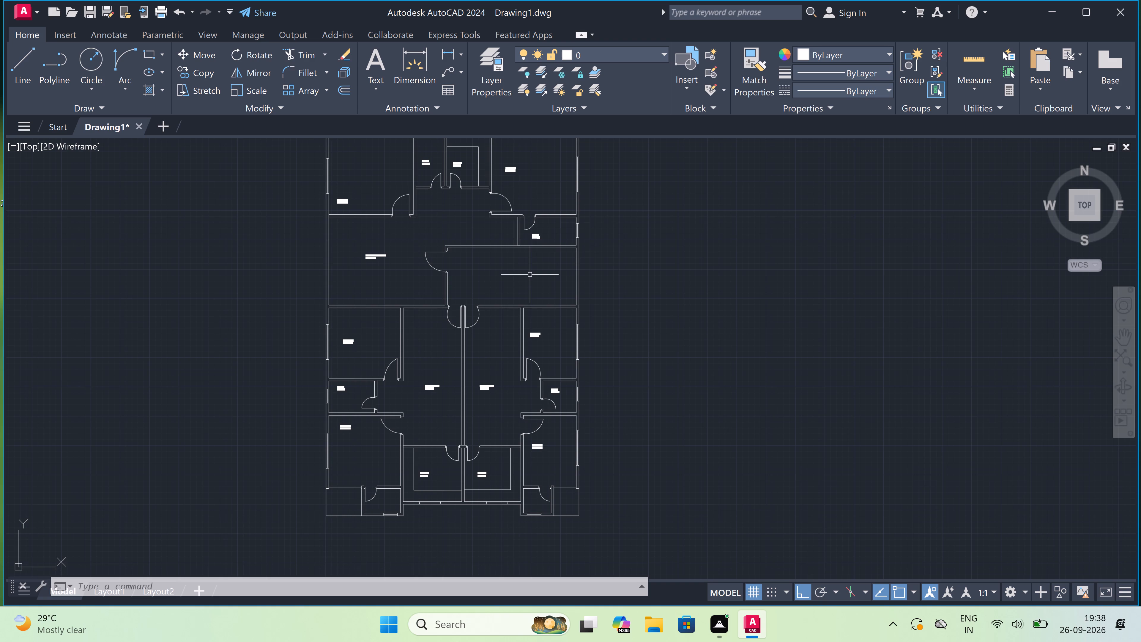
pyautogui.scroll(2, 530, 275)
pyautogui.write('L')
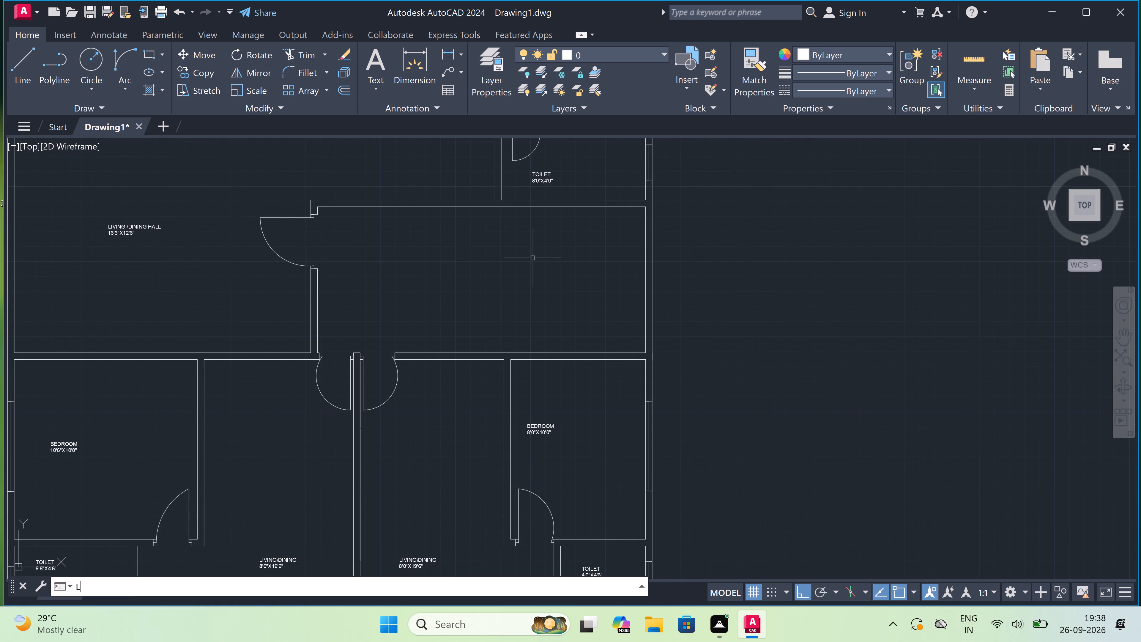
pyautogui.press('space')
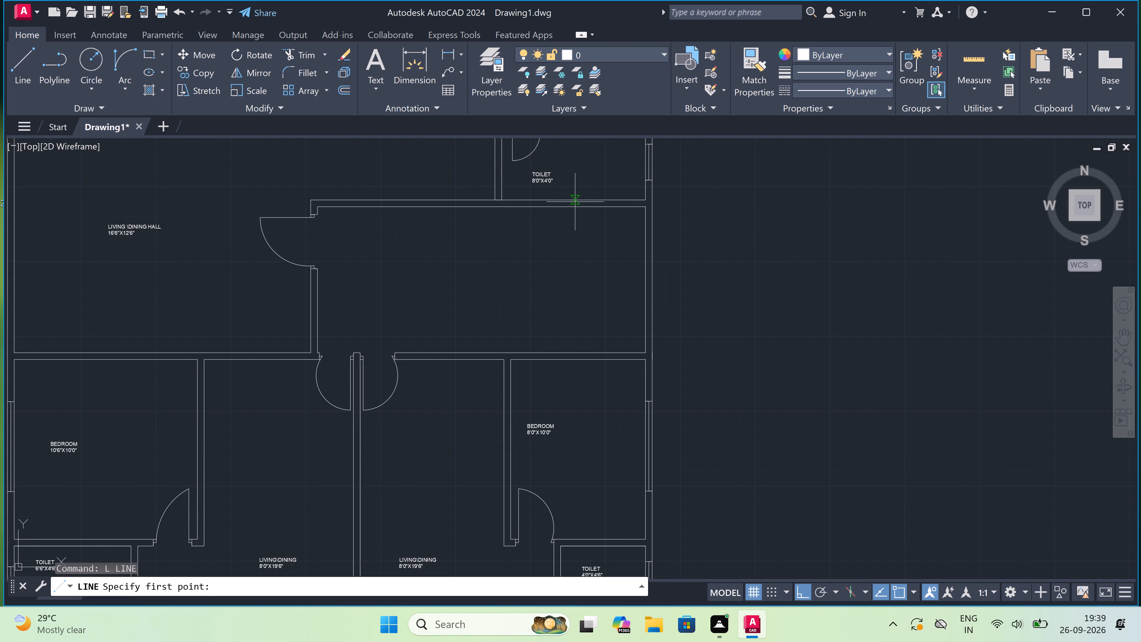
pyautogui.moveTo(575, 206); pyautogui.dragTo(576, 210)
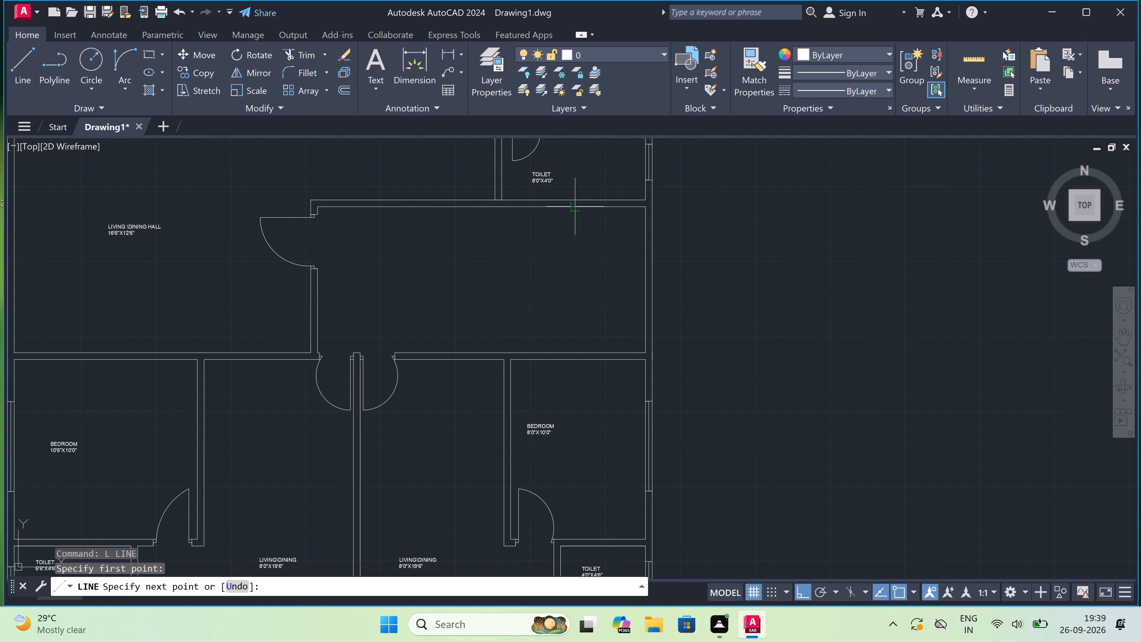
pyautogui.click(573, 356)
pyautogui.click(574, 284)
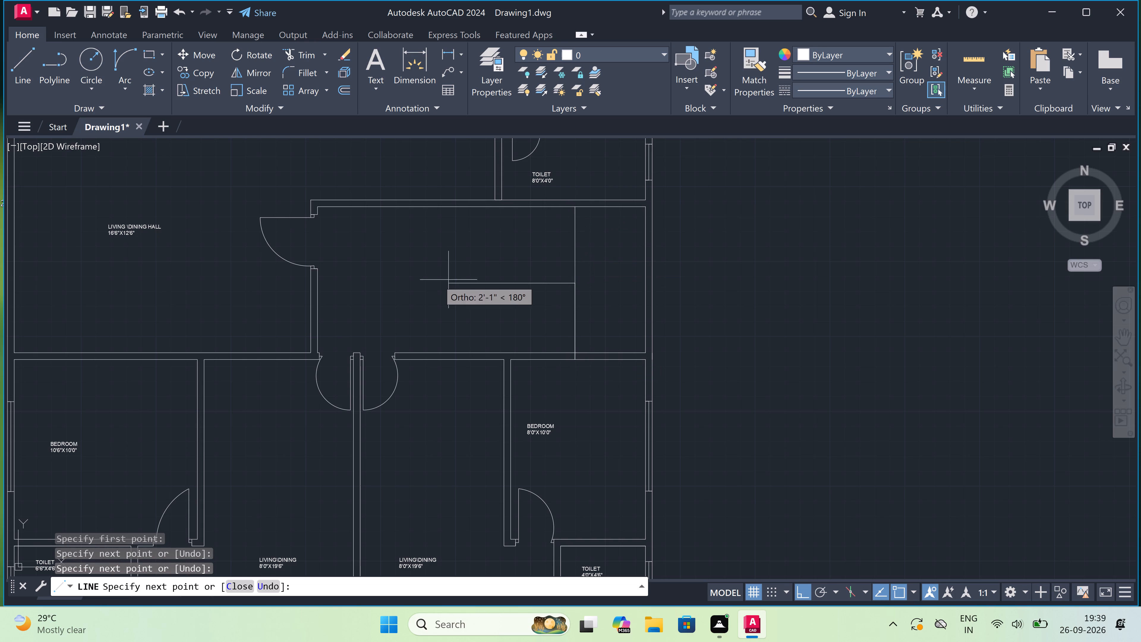
pyautogui.click(429, 278)
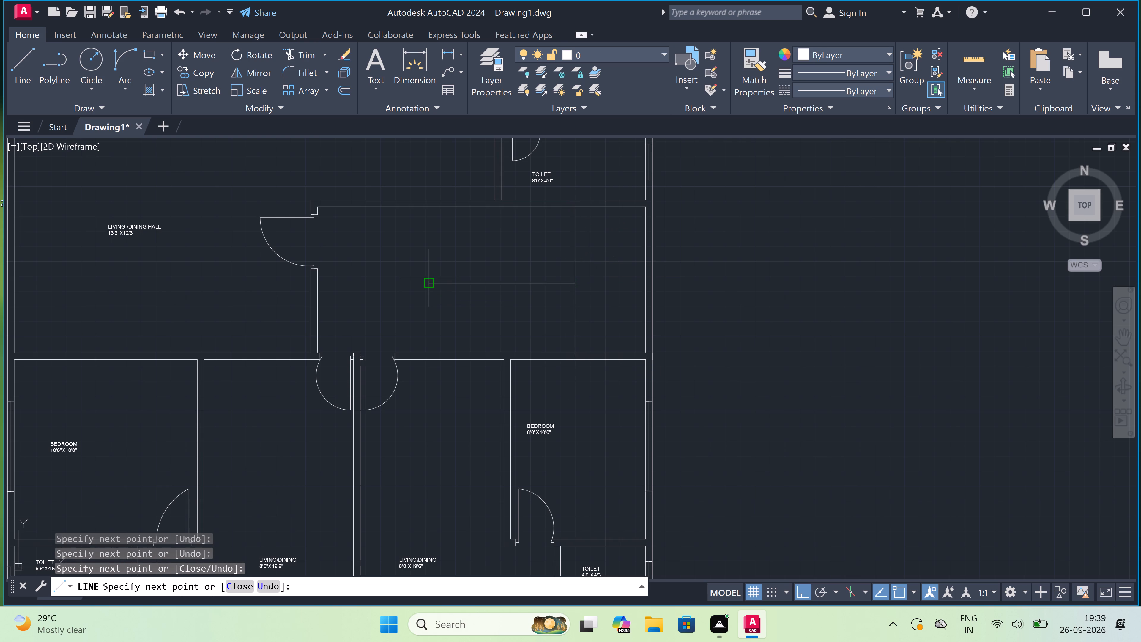
pyautogui.press('Escape')
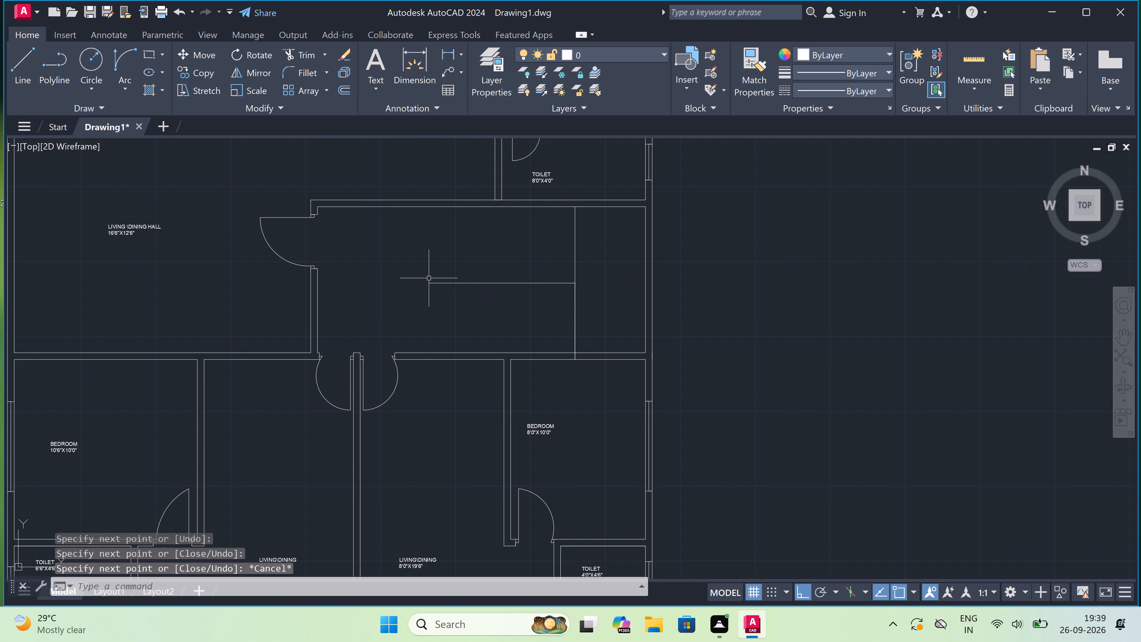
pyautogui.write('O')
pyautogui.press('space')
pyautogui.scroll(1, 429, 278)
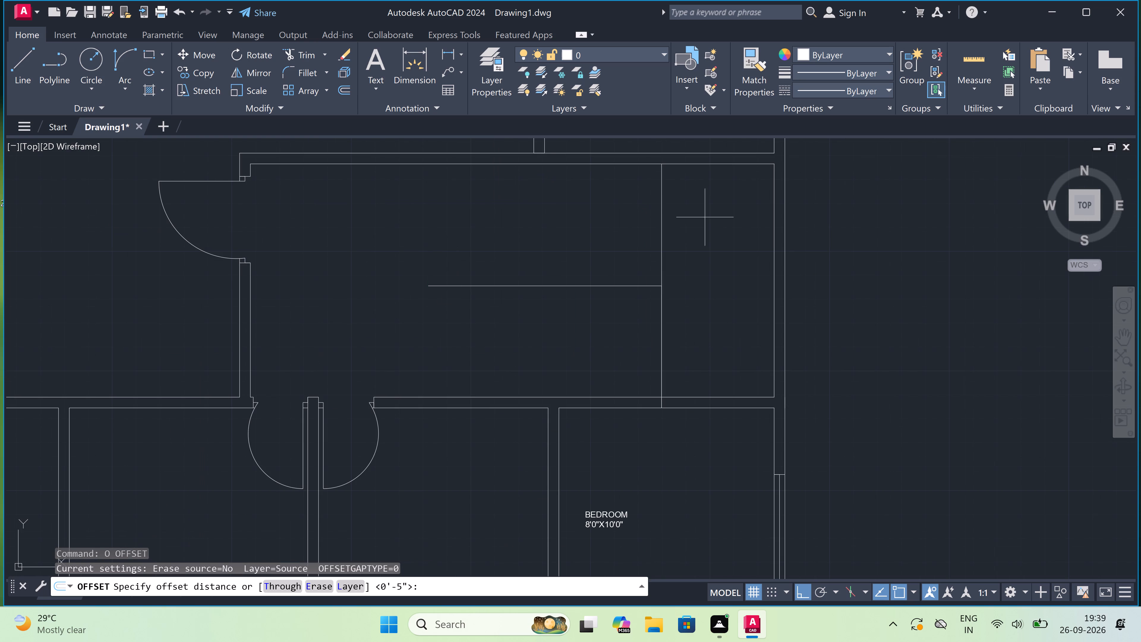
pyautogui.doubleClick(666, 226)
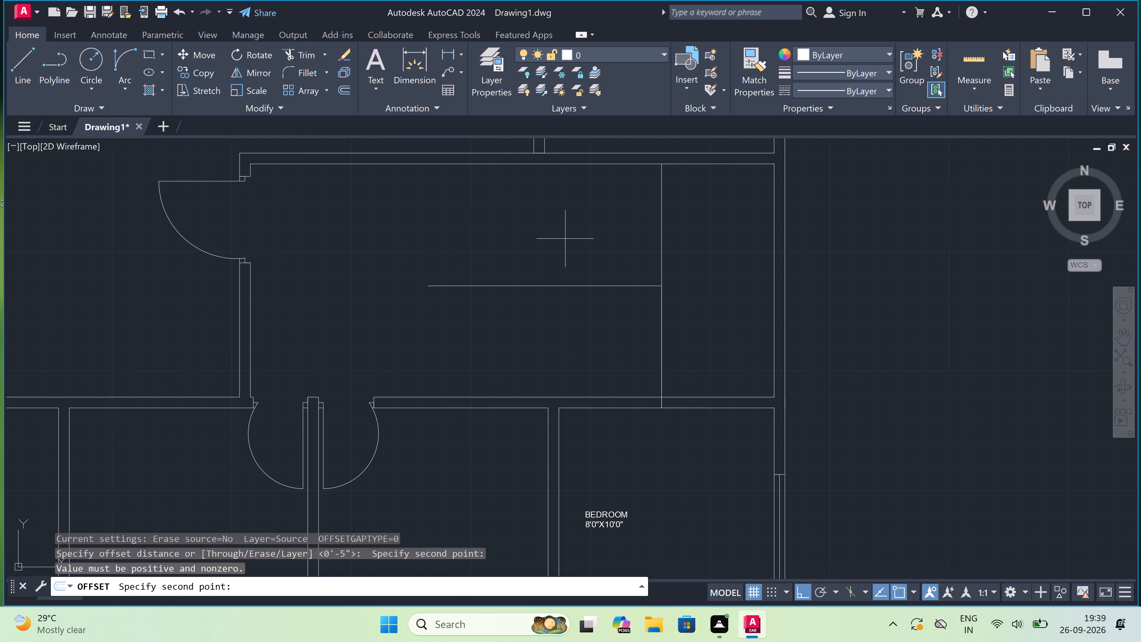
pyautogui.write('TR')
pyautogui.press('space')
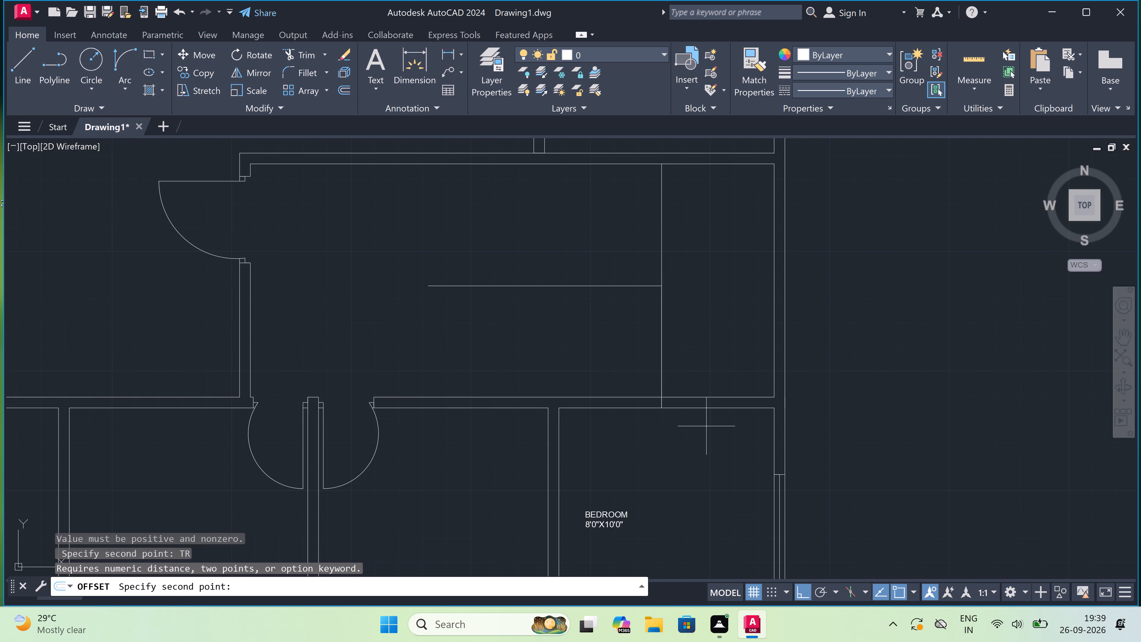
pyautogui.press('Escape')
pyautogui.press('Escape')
# Trim the vertical line's lower end where it crosses the wall thickness below the common area.
pyautogui.write('TR')
pyautogui.press('space')
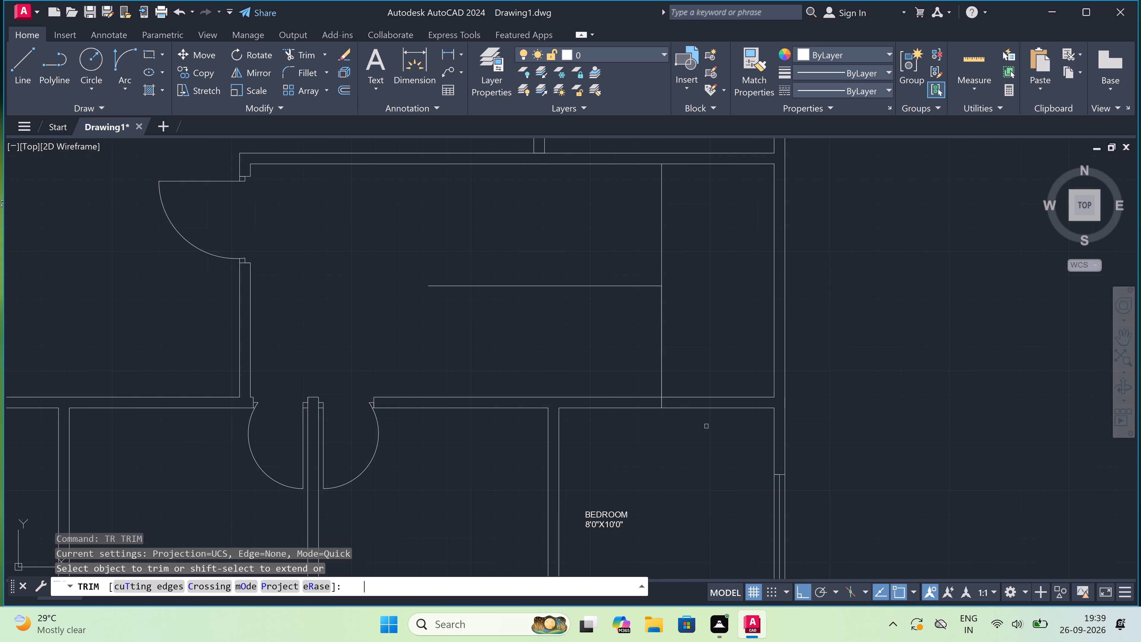
pyautogui.scroll(2, 644, 398)
pyautogui.doubleClick(655, 407)
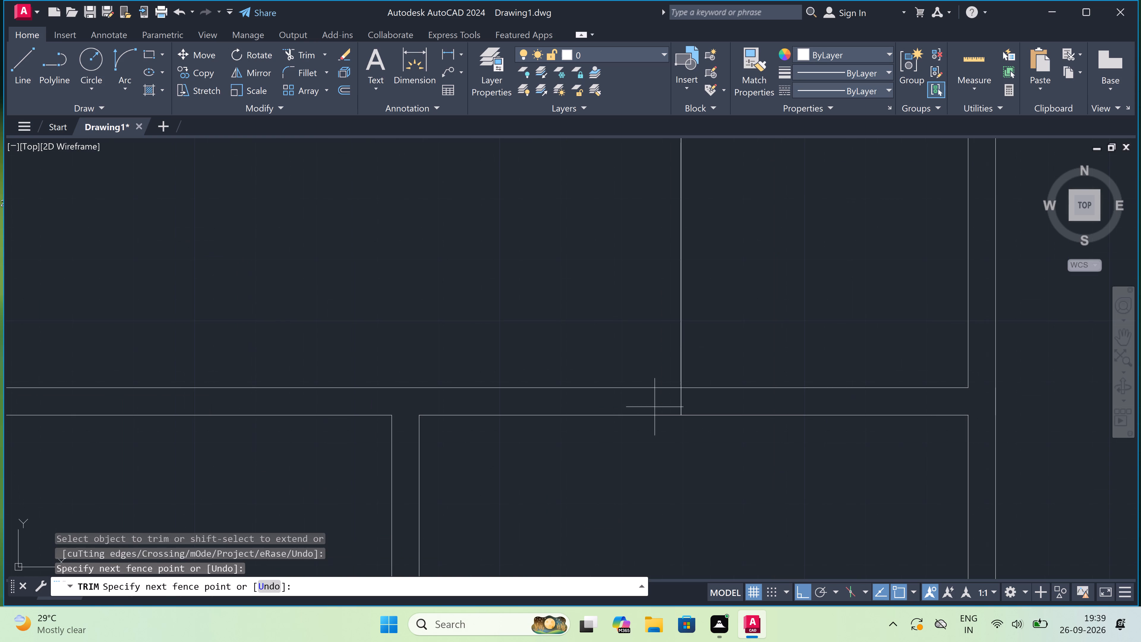
pyautogui.click(714, 402)
pyautogui.click(639, 401)
pyautogui.scroll(-4, 639, 401)
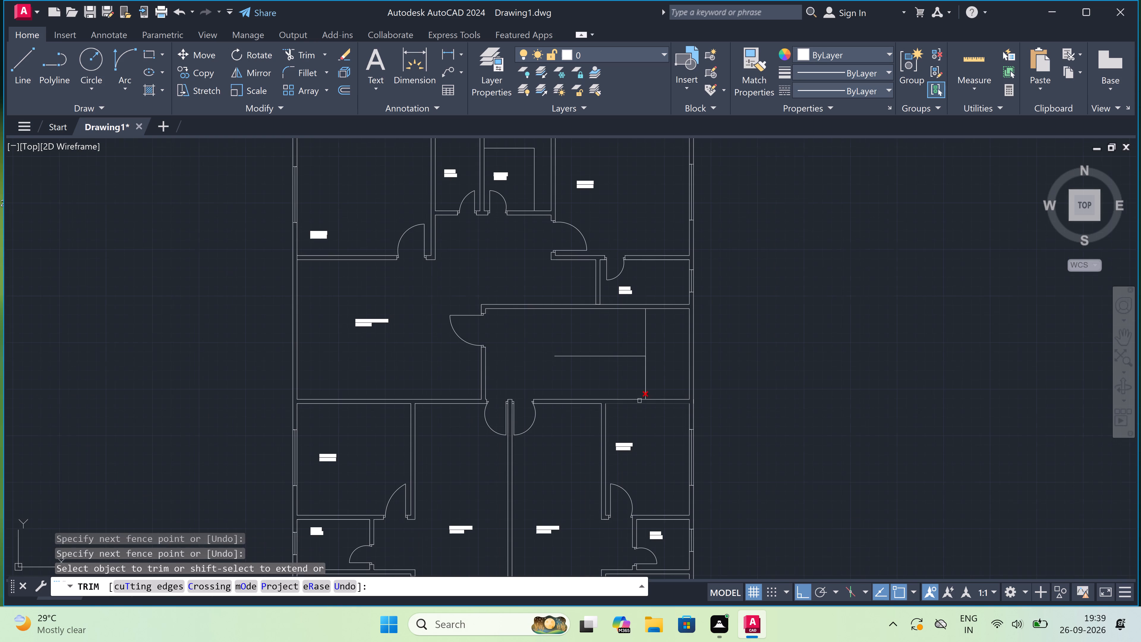
pyautogui.scroll(2, 620, 382)
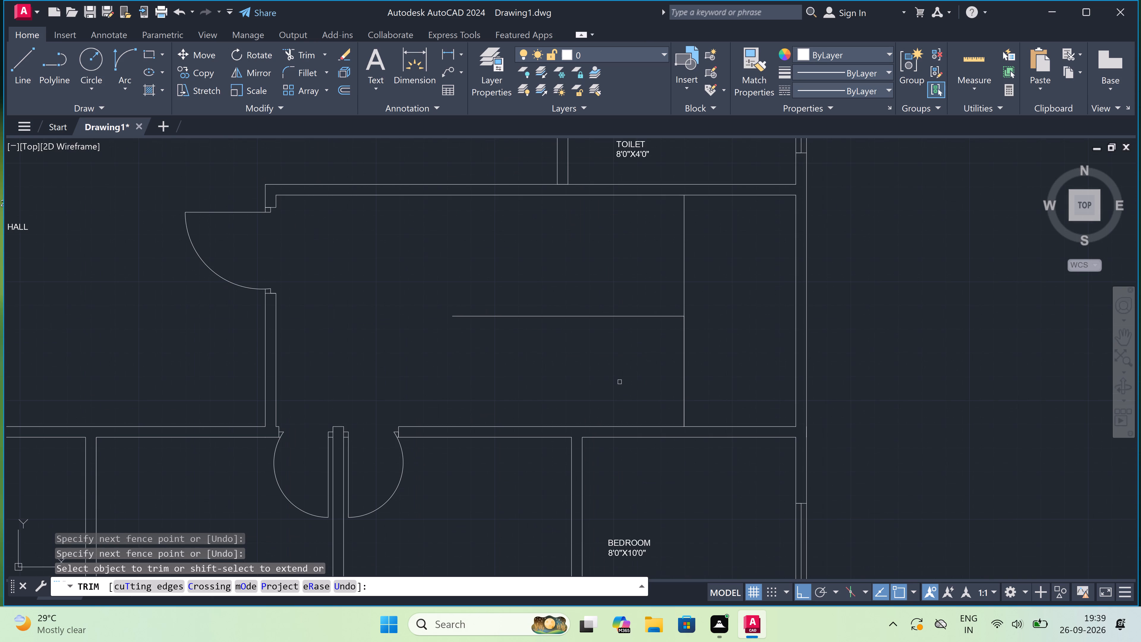
pyautogui.press('Escape')
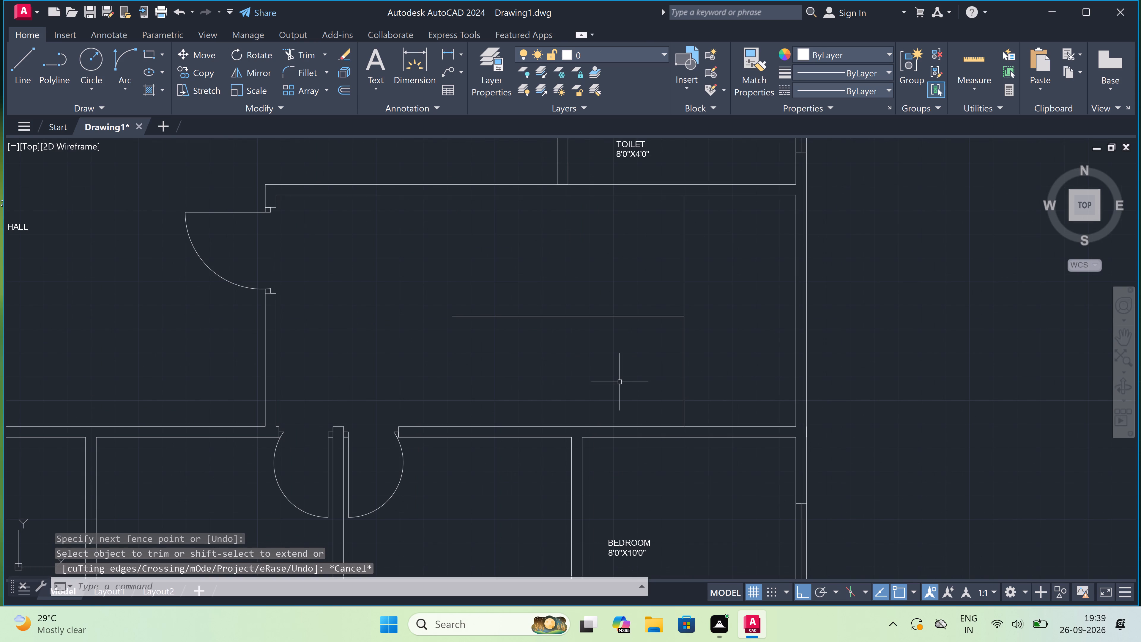
# Draw a second horizontal line just above the first in the common area, from the vertical line to the first line's left end.
pyautogui.write('L')
pyautogui.press('space')
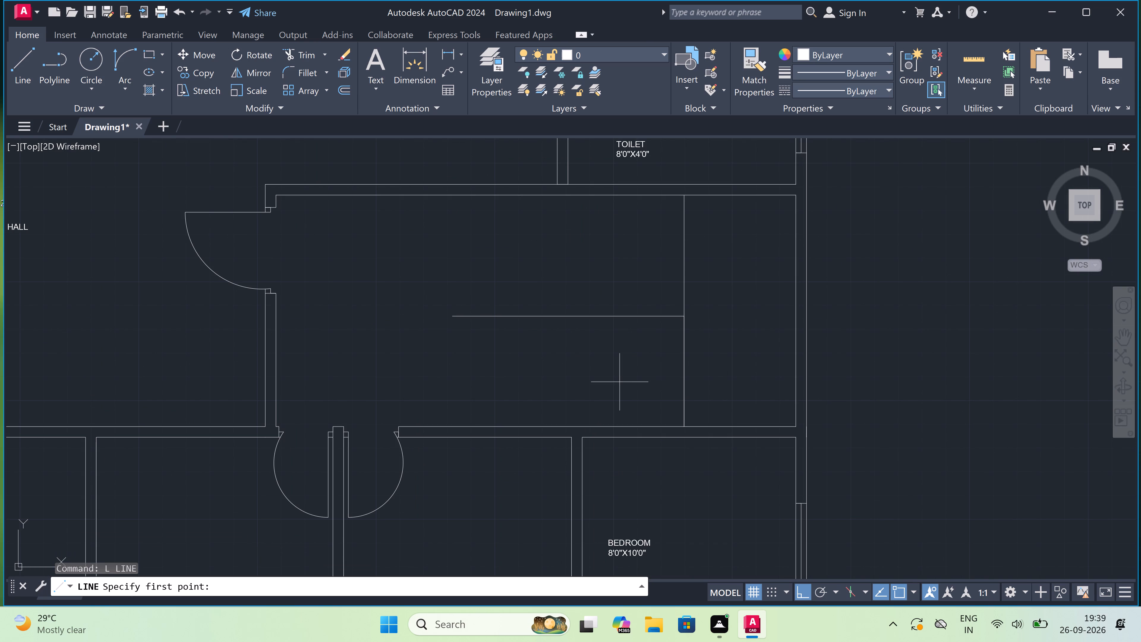
pyautogui.click(682, 307)
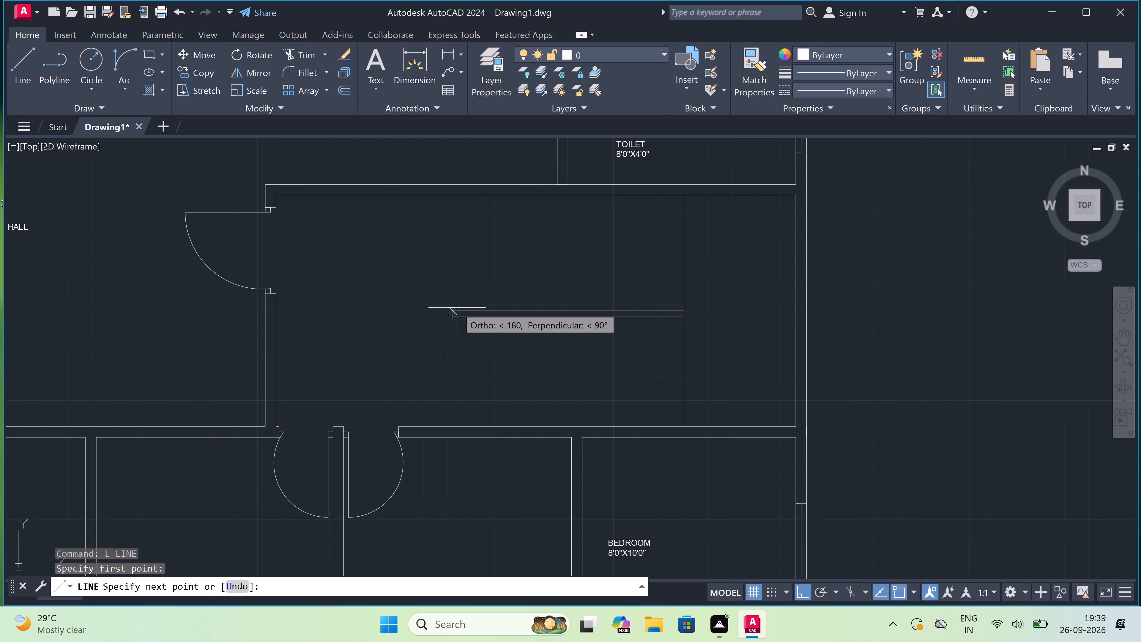
pyautogui.scroll(3, 457, 307)
pyautogui.click(435, 324)
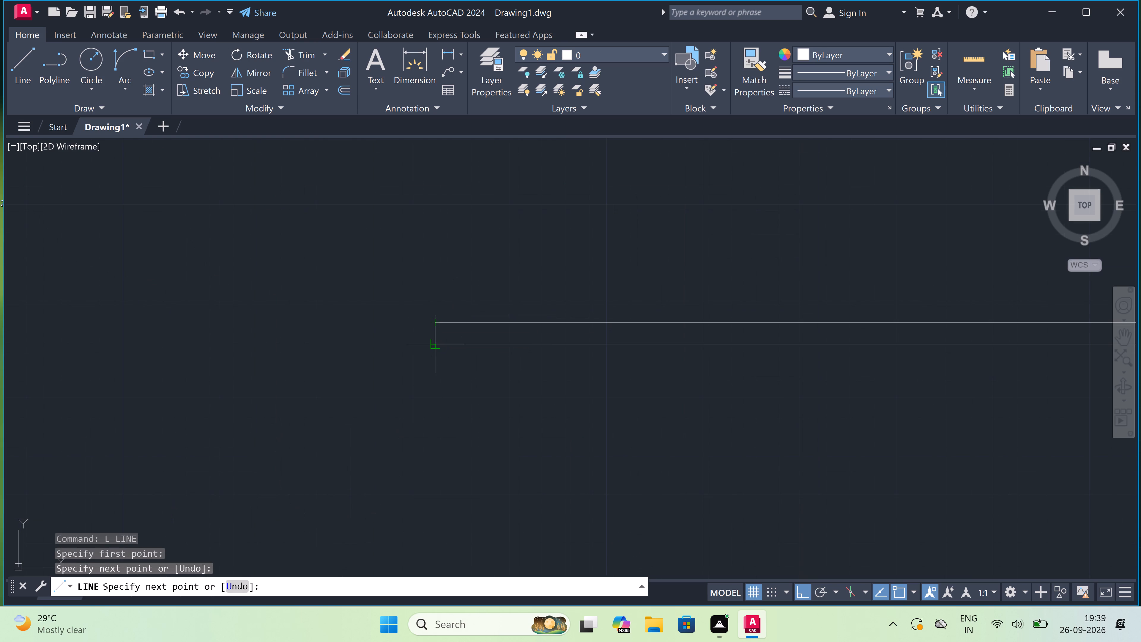
pyautogui.press('Escape')
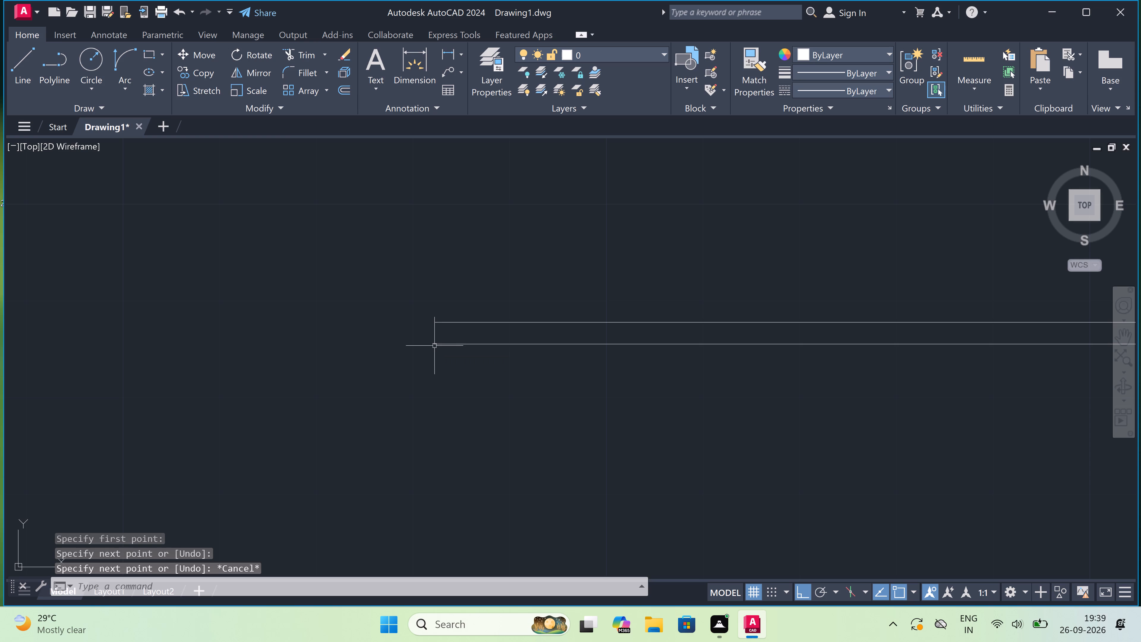
# Delete the lower of the two closely spaced horizontal lines in the common area.
pyautogui.scroll(-2, 459, 328)
pyautogui.scroll(-2, 543, 292)
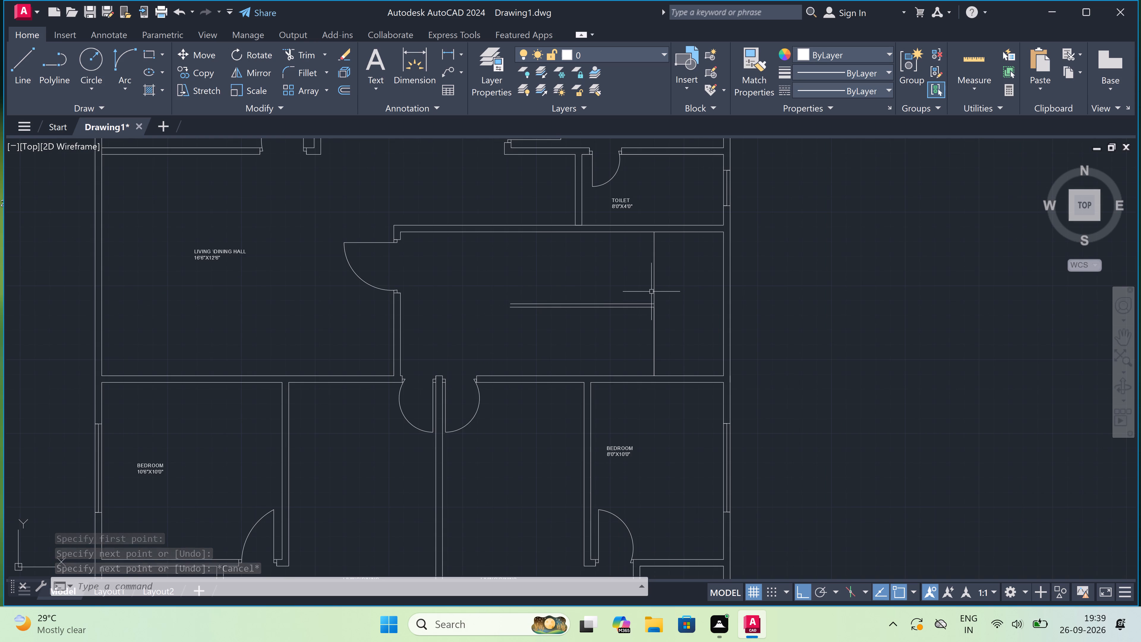
pyautogui.scroll(2, 565, 351)
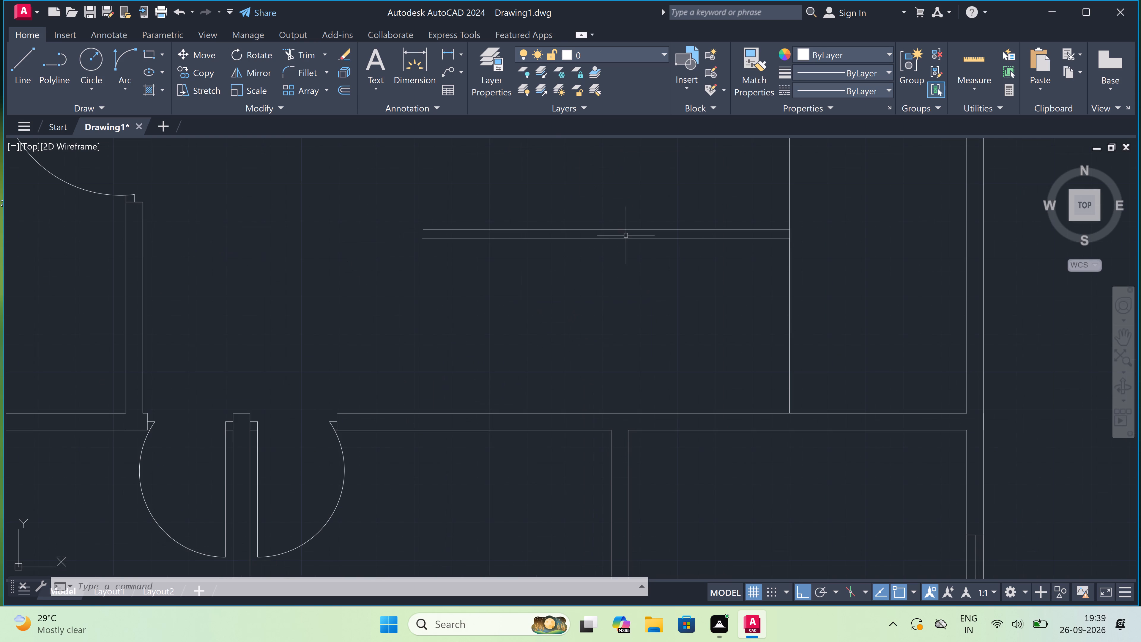
pyautogui.click(626, 237)
pyautogui.click(605, 276)
pyautogui.press('Delete')
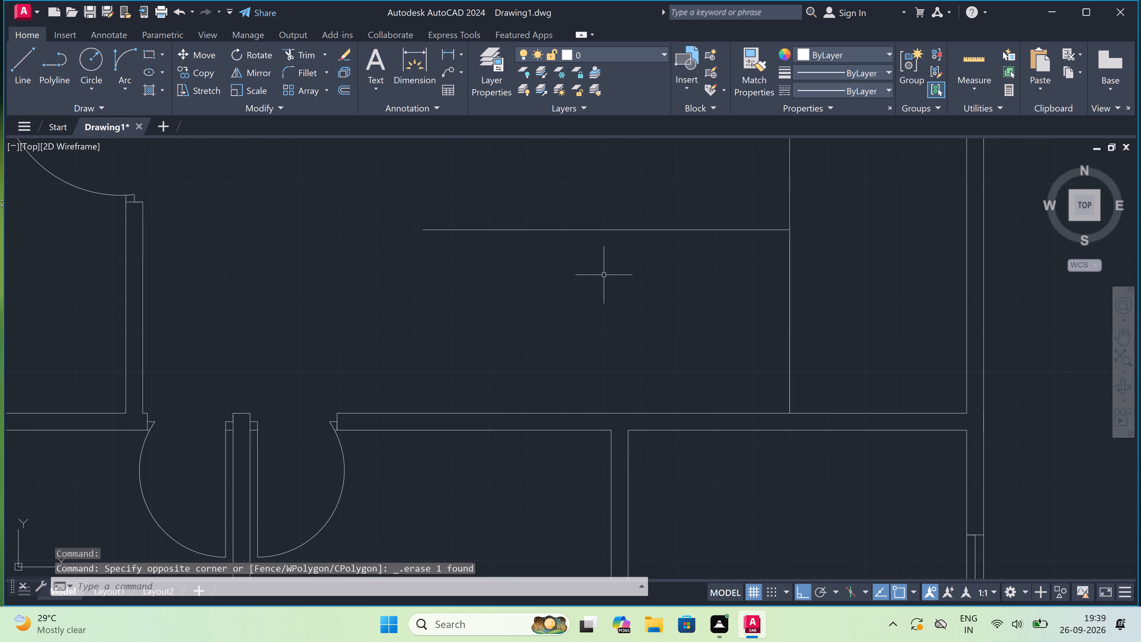
# Offset the vertical line's lower segment 9" repeatedly to the left to make ten stair treads below the common area's horizontal line.
pyautogui.write('O')
pyautogui.press('space')
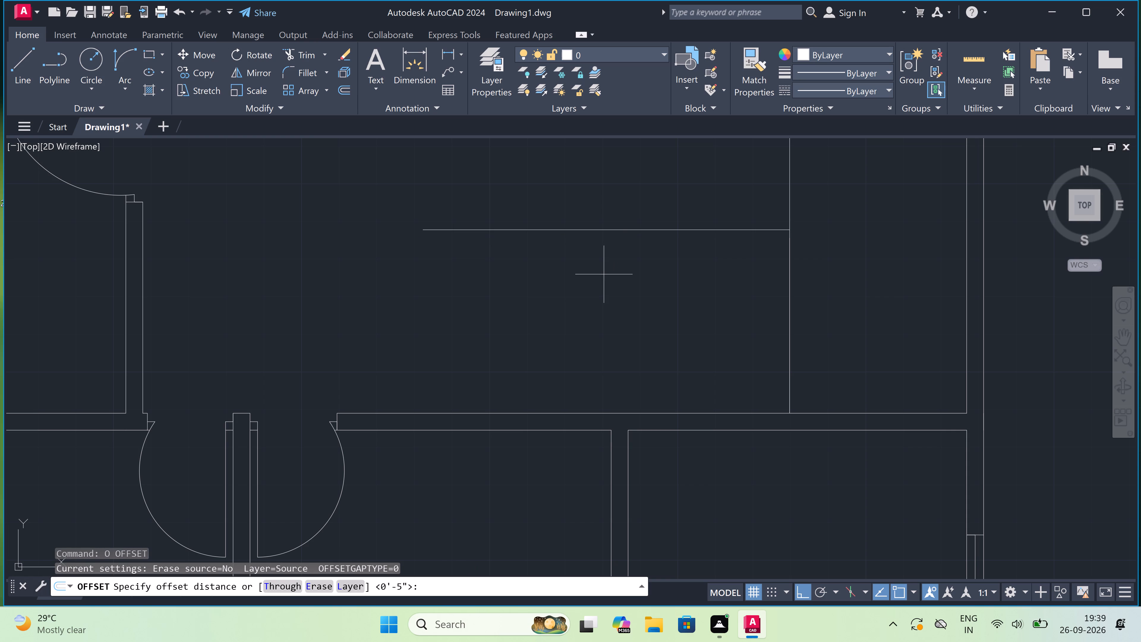
pyautogui.click(786, 304)
pyautogui.write('9"')
pyautogui.press('space')
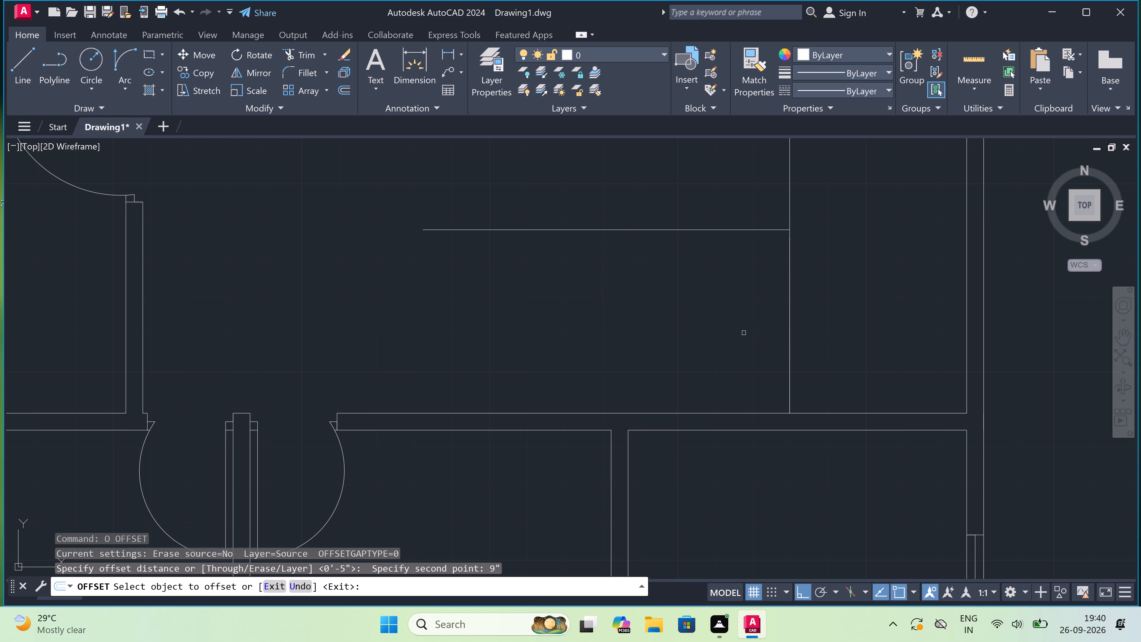
pyautogui.click(789, 314)
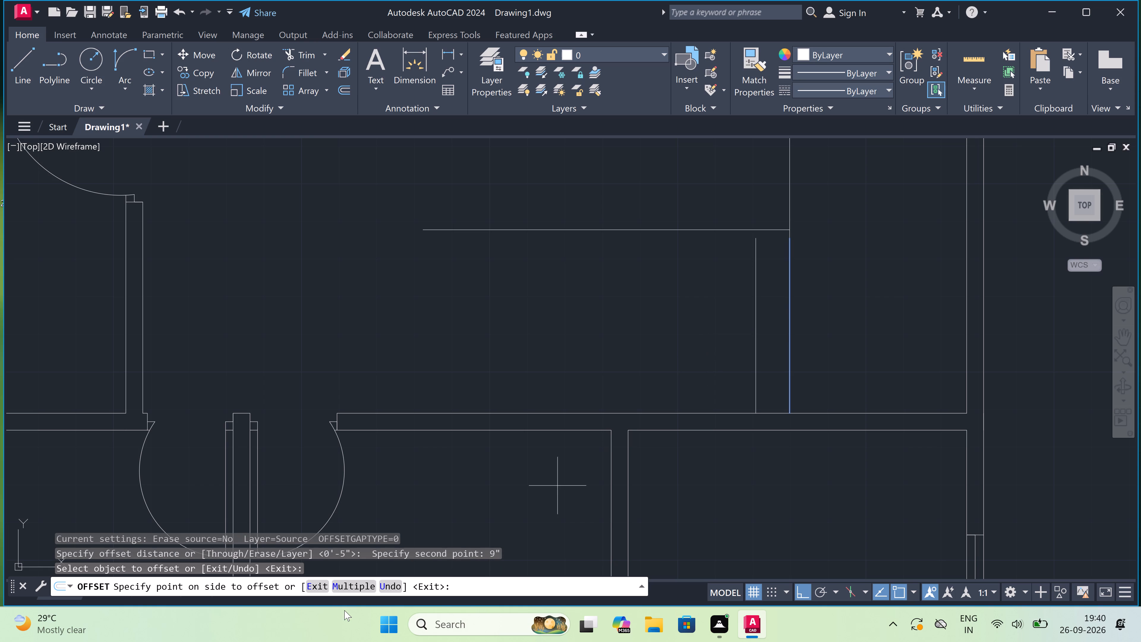
pyautogui.click(350, 583)
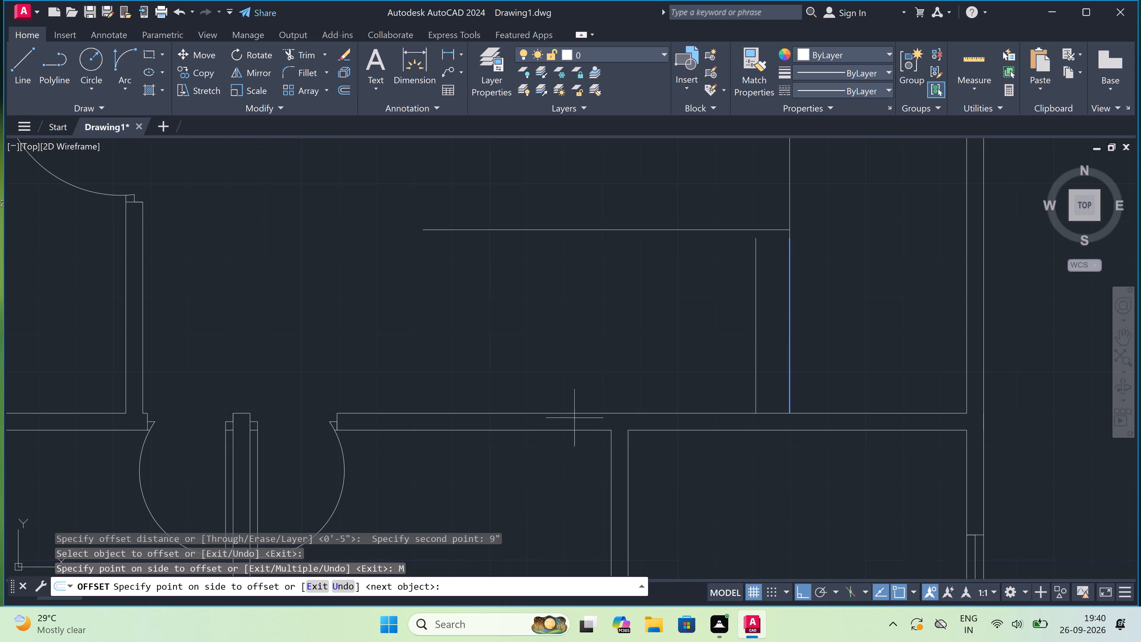
pyautogui.scroll(-2, 576, 417)
pyautogui.click(613, 316)
pyautogui.click(606, 310)
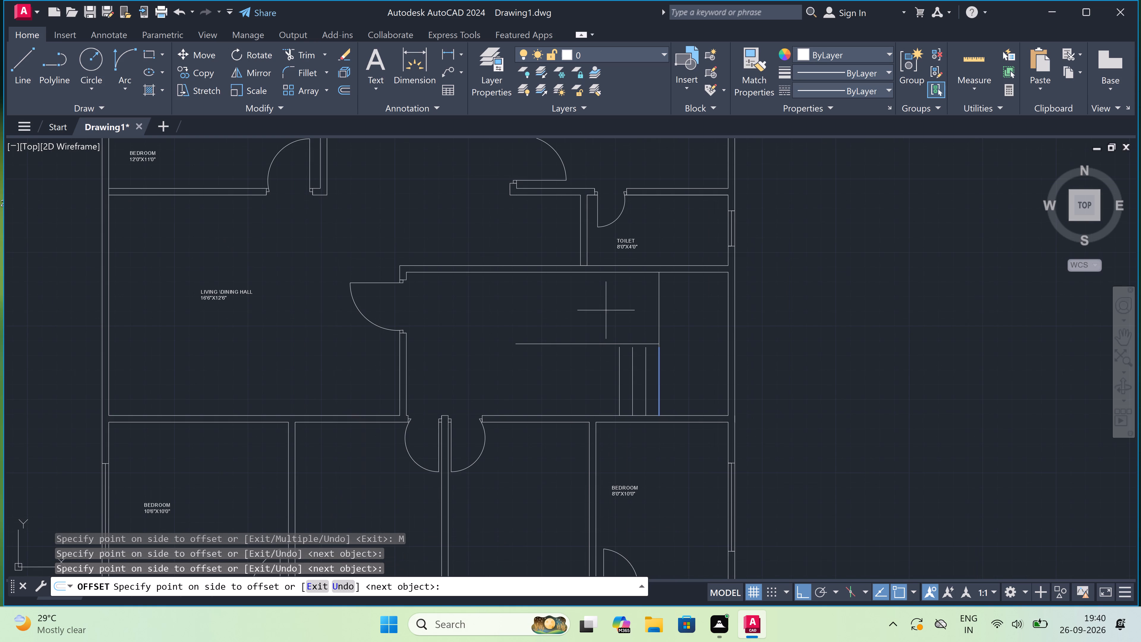
pyautogui.click(602, 310)
pyautogui.click(587, 312)
pyautogui.click(575, 309)
pyautogui.click(559, 309)
pyautogui.click(536, 308)
pyautogui.click(531, 305)
pyautogui.click(531, 305)
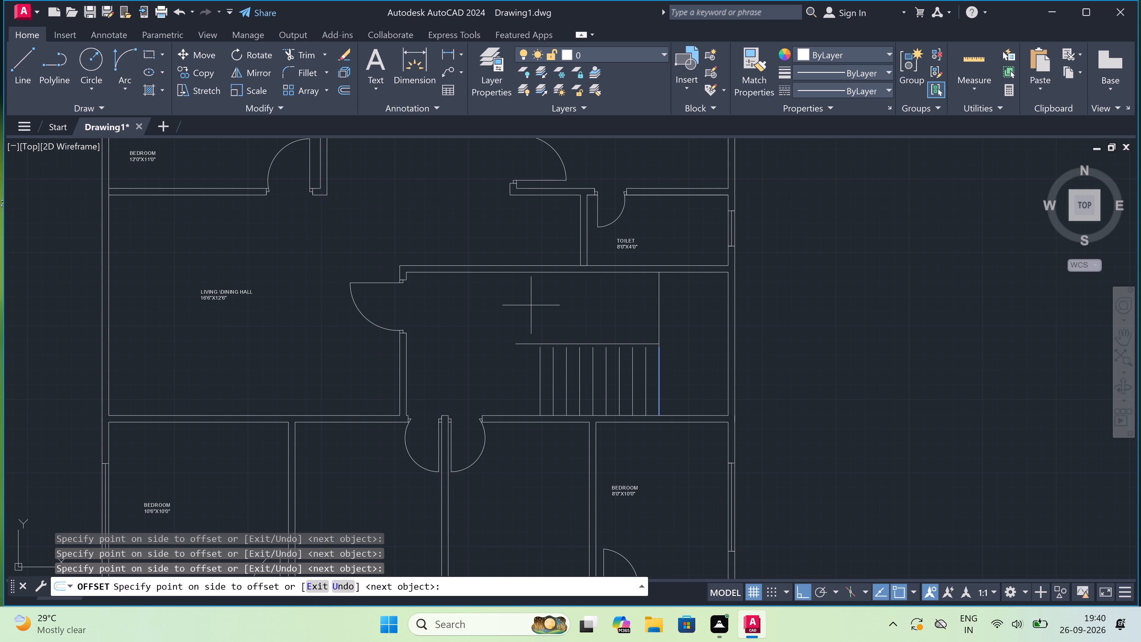
pyautogui.click(531, 305)
pyautogui.click(519, 308)
pyautogui.press('Escape')
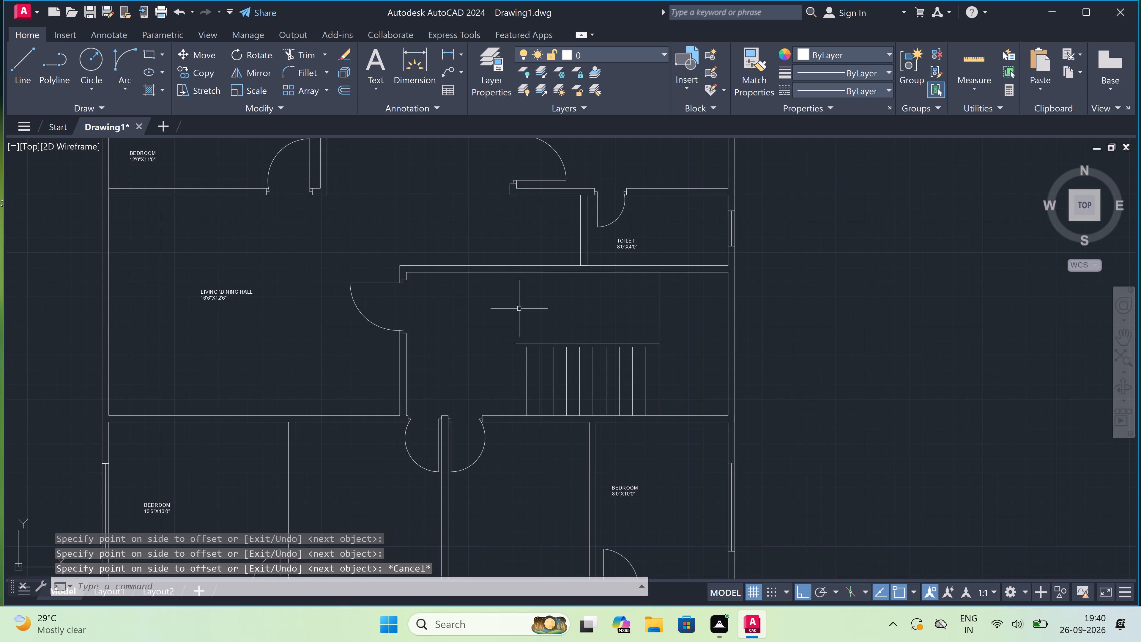
# Offset the vertical line's upper segment 9" repeatedly to the left to make ten matching treads above the horizontal line.
pyautogui.write('O')
pyautogui.press('space')
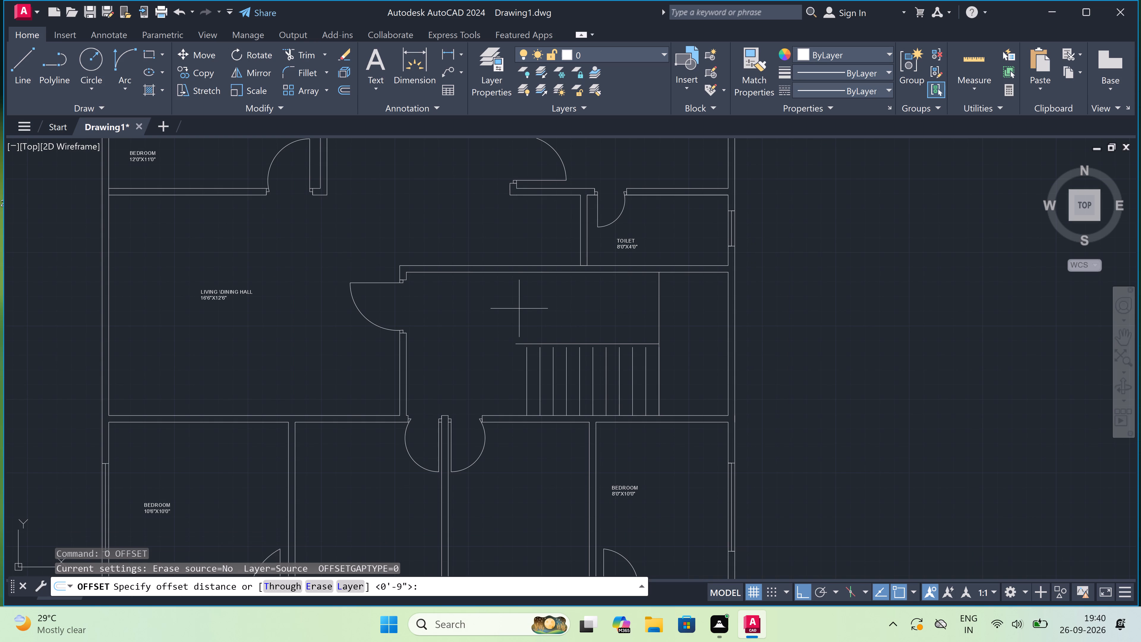
pyautogui.scroll(1, 519, 309)
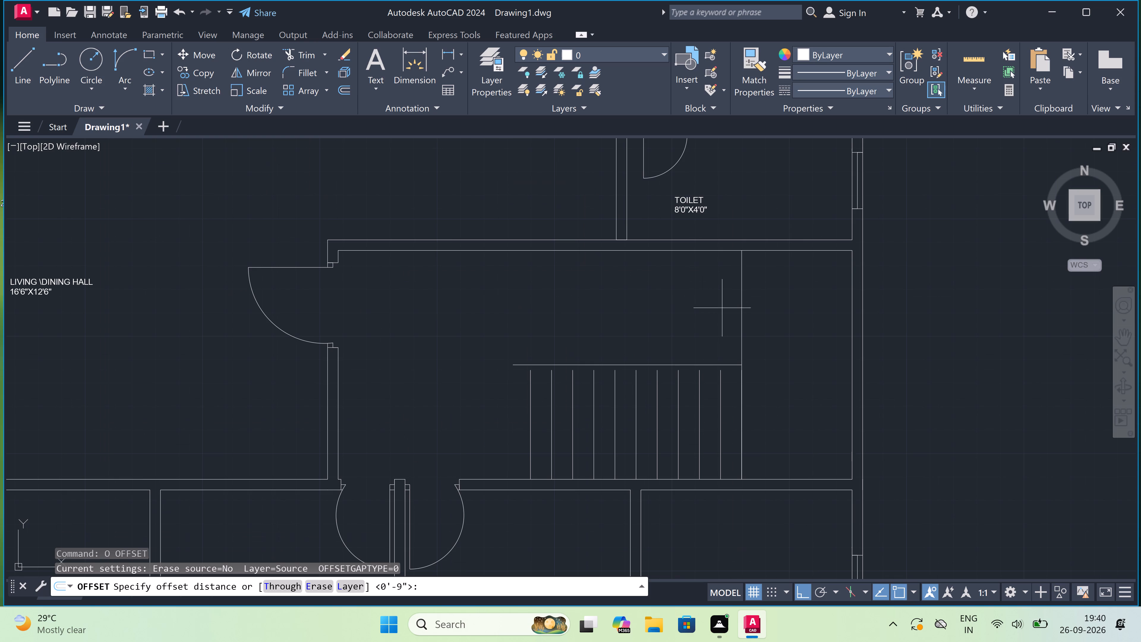
pyautogui.click(740, 304)
pyautogui.write('9"')
pyautogui.press('space')
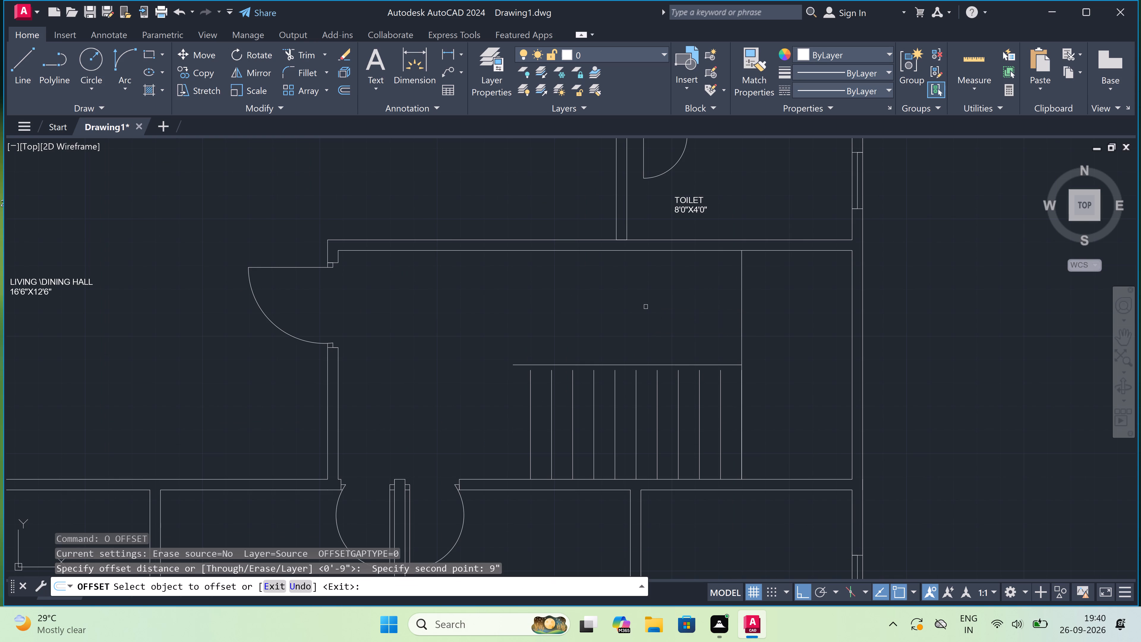
pyautogui.click(741, 308)
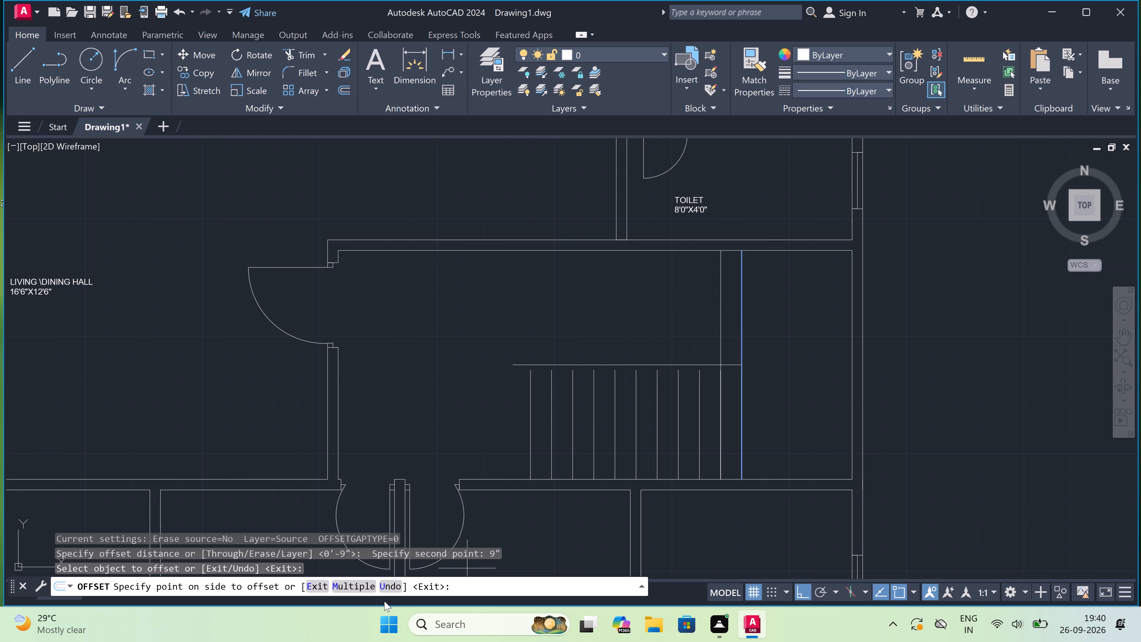
pyautogui.click(350, 585)
pyautogui.tripleClick(425, 322)
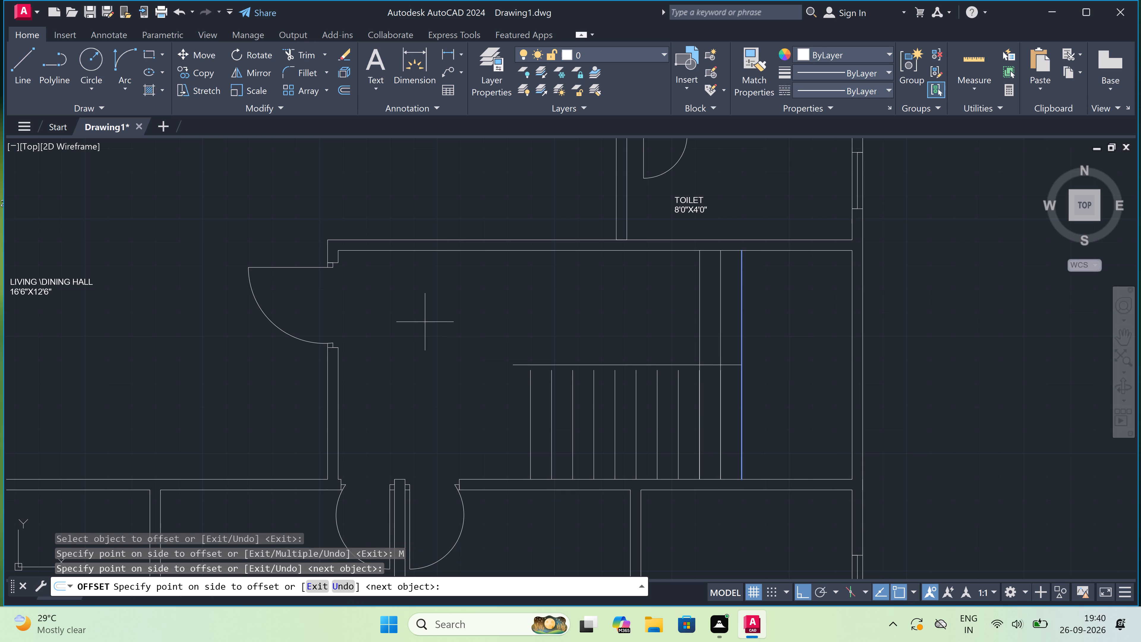
pyautogui.tripleClick(425, 322)
pyautogui.tripleClick(425, 321)
pyautogui.doubleClick(425, 321)
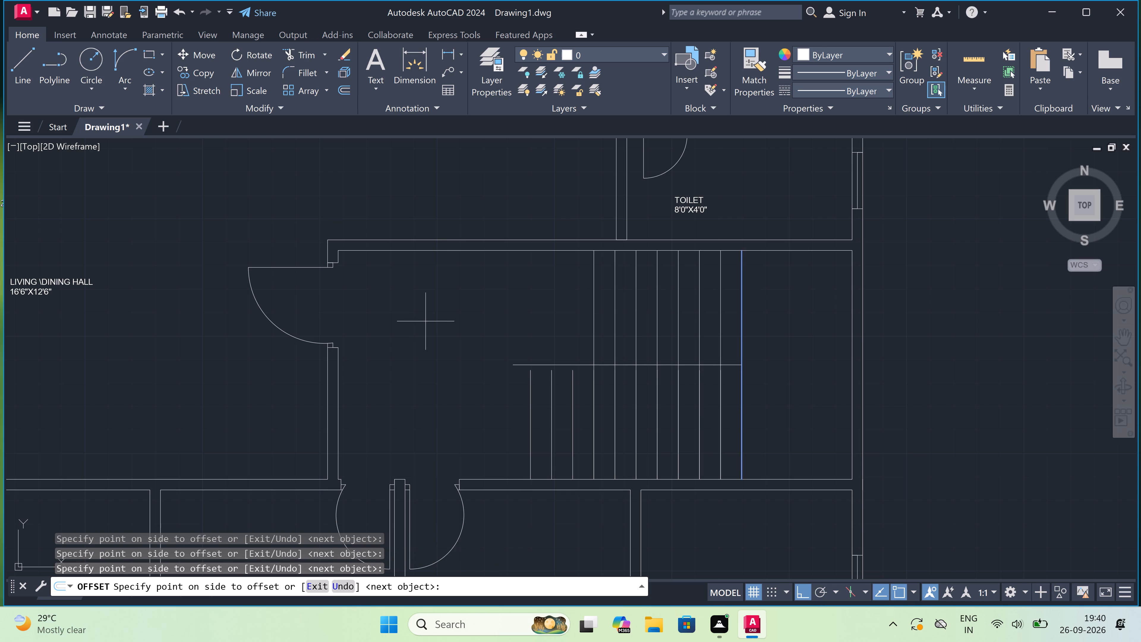
pyautogui.tripleClick(423, 322)
pyautogui.doubleClick(423, 322)
pyautogui.click(423, 322)
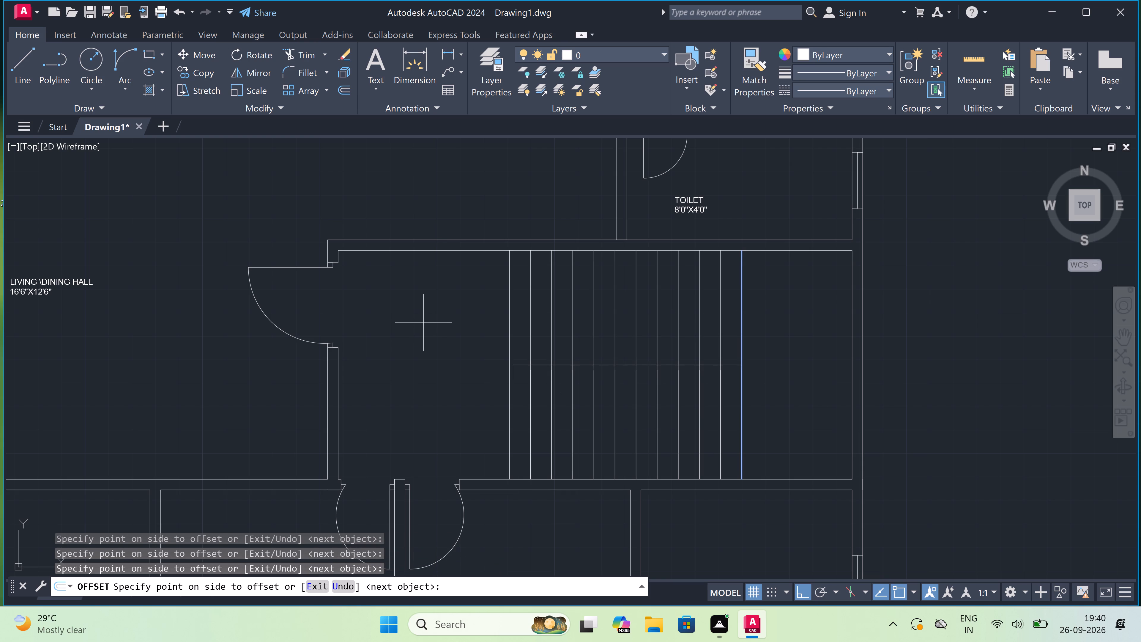
pyautogui.press('Escape')
# Trim the horizontal line's left end where it extends past the last stair tread.
pyautogui.write('TR')
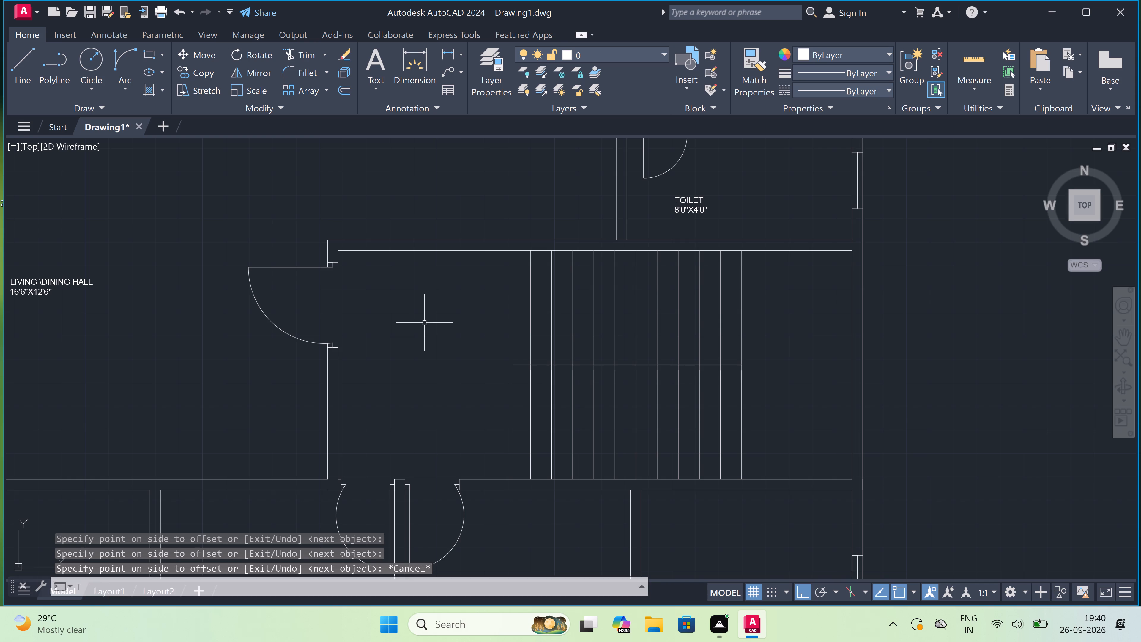
pyautogui.press('space')
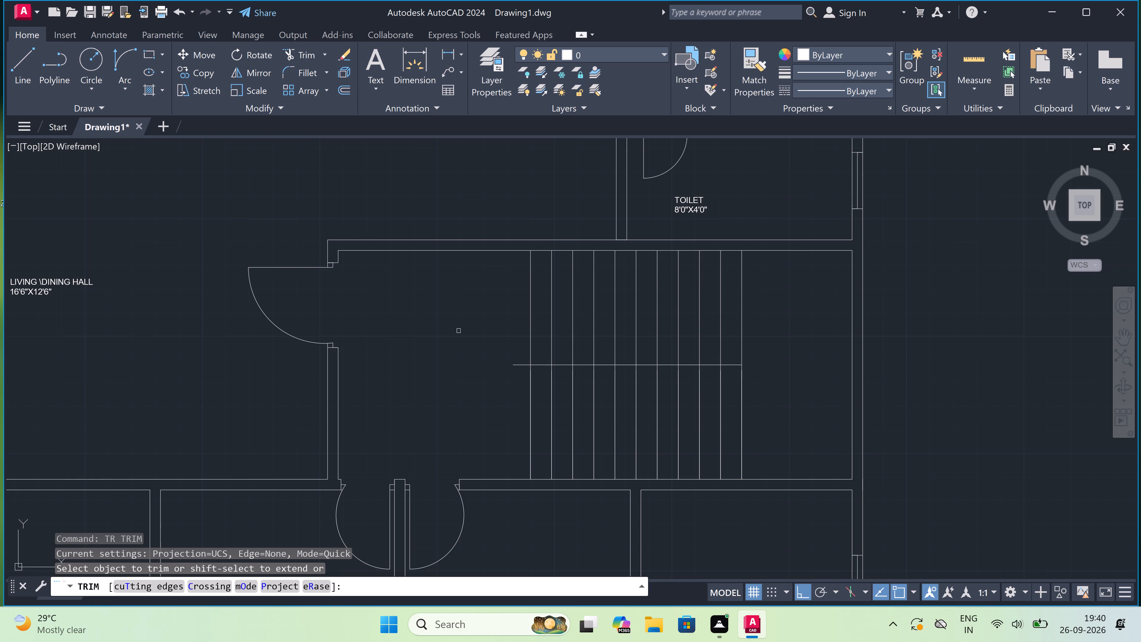
pyautogui.scroll(2, 521, 391)
pyautogui.moveTo(518, 380); pyautogui.dragTo(518, 361)
pyautogui.click(519, 259)
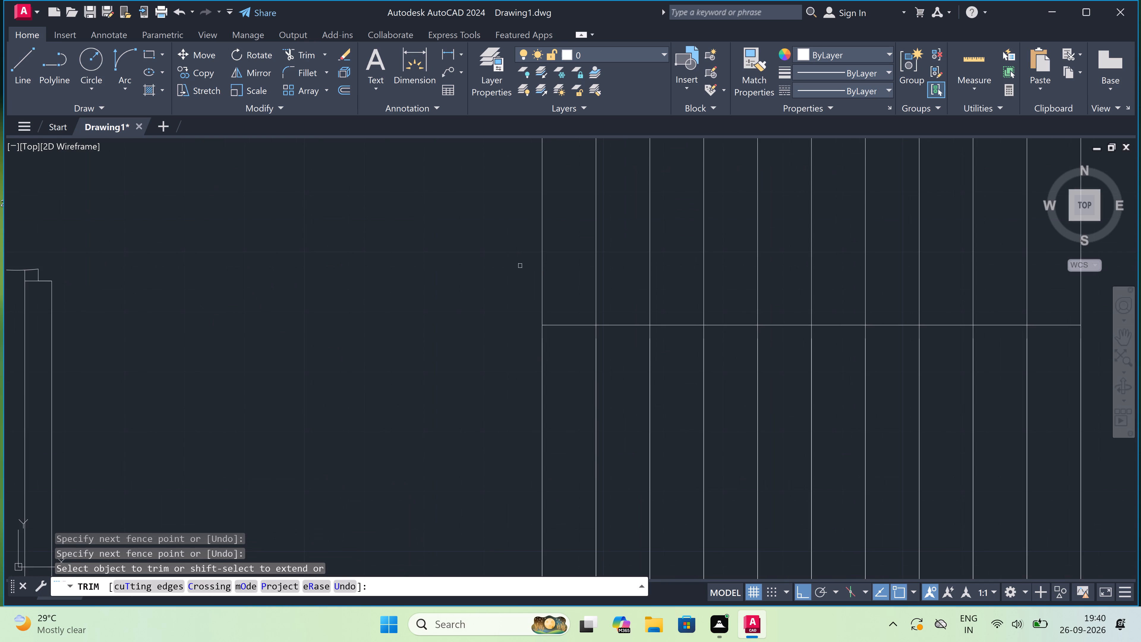
pyautogui.scroll(-6, 514, 340)
pyautogui.press('Escape')
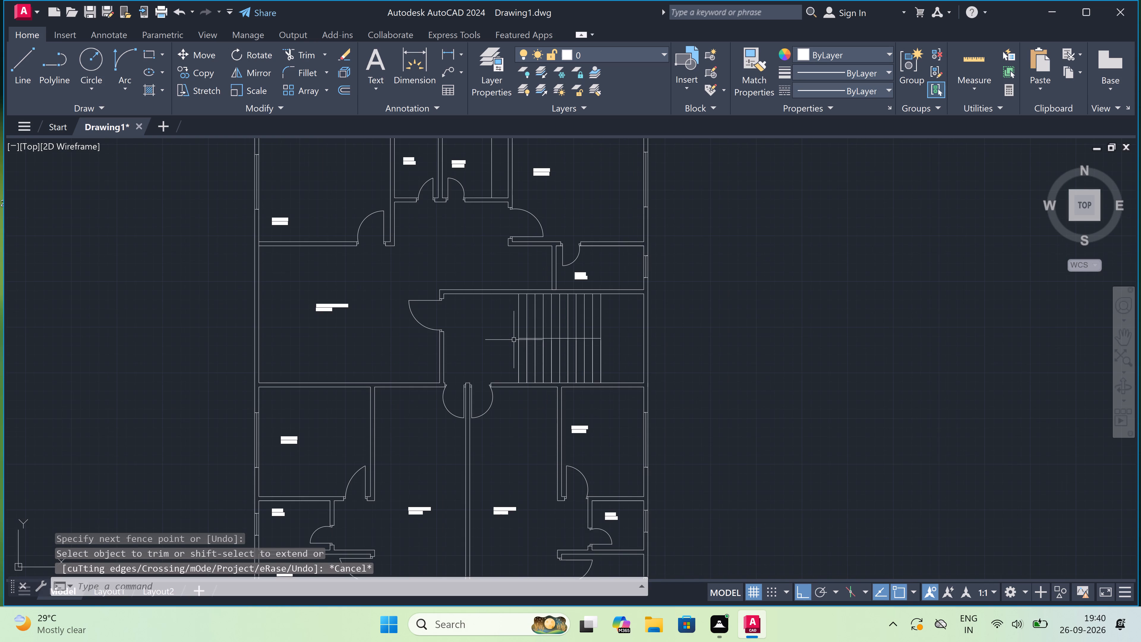
# Label the verandah at the plan's lower-left corner with multiline text reading VERANDAH and 5'0"X3'6" on a second line.
pyautogui.scroll(-4, 514, 339)
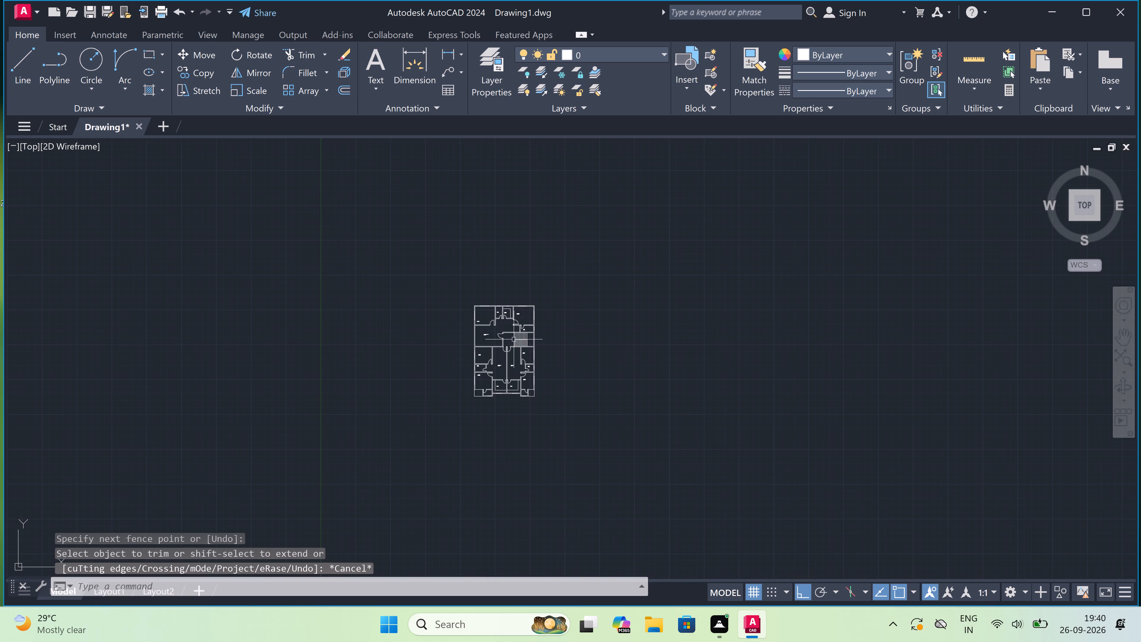
pyautogui.scroll(3, 542, 309)
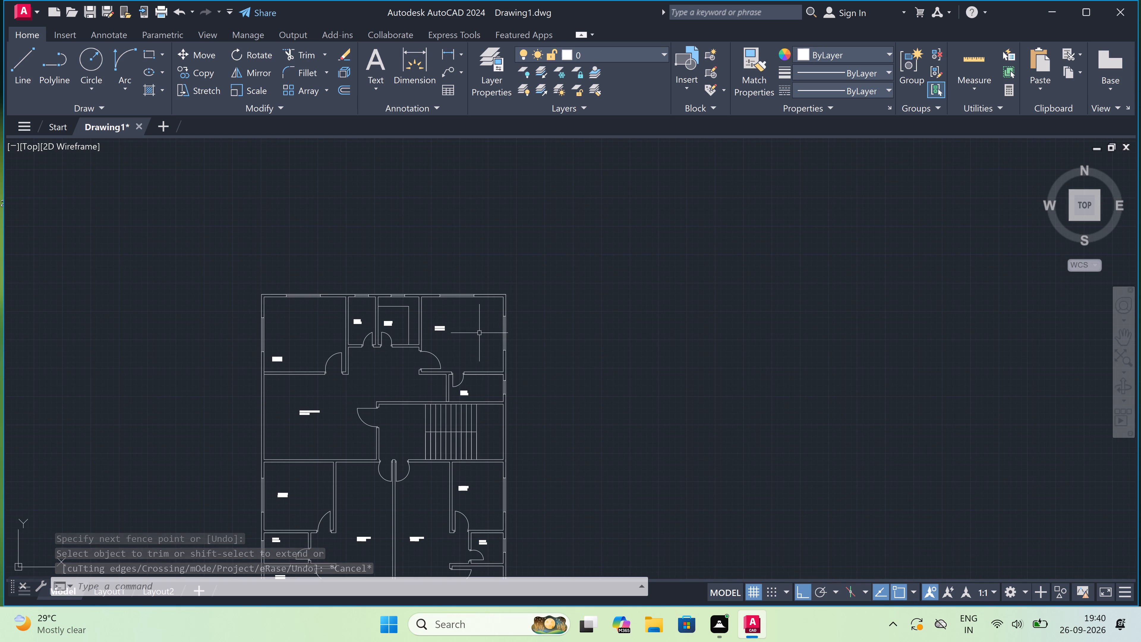
pyautogui.scroll(-3, 517, 315)
pyautogui.scroll(2, 493, 345)
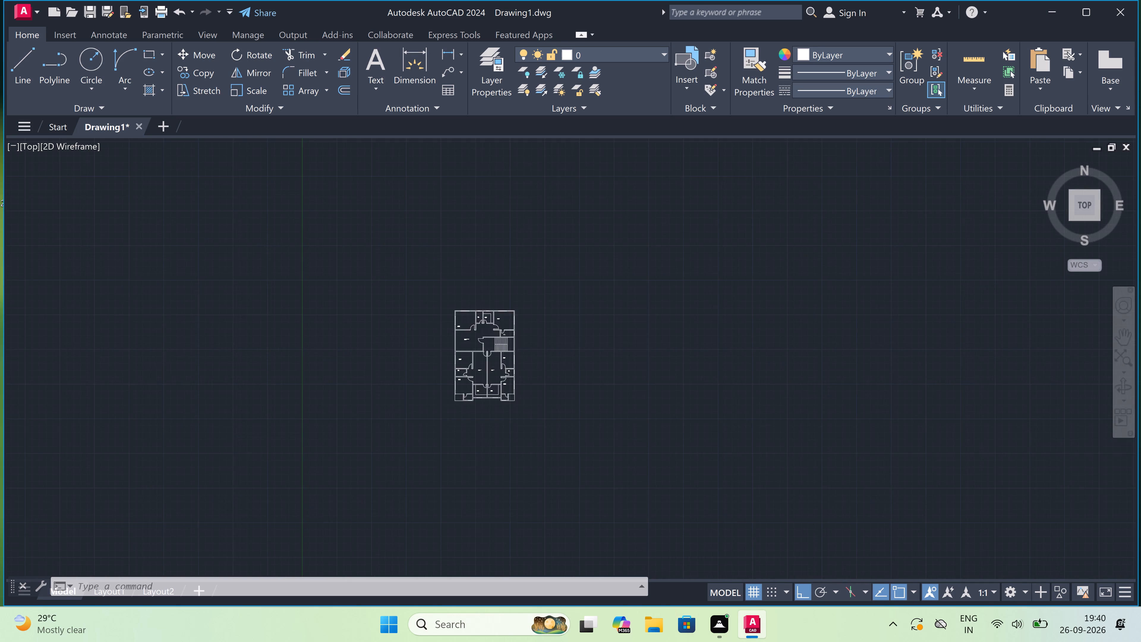
pyautogui.scroll(2, 493, 345)
pyautogui.scroll(-2, 510, 312)
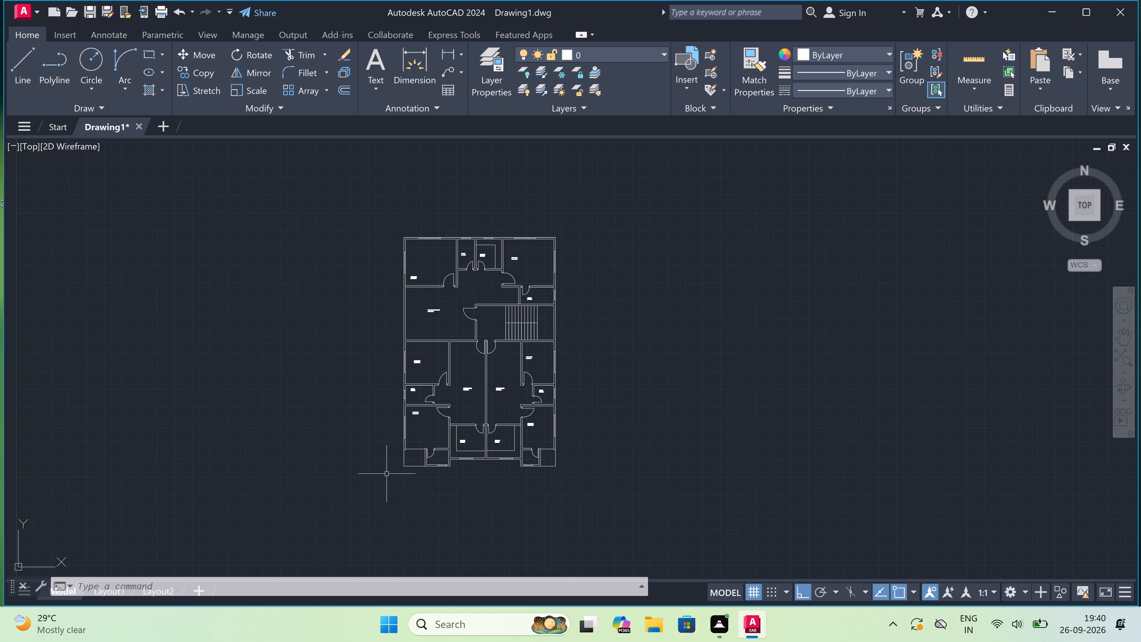
pyautogui.scroll(2, 390, 475)
pyautogui.write('MT')
pyautogui.press('space')
pyautogui.scroll(2, 406, 460)
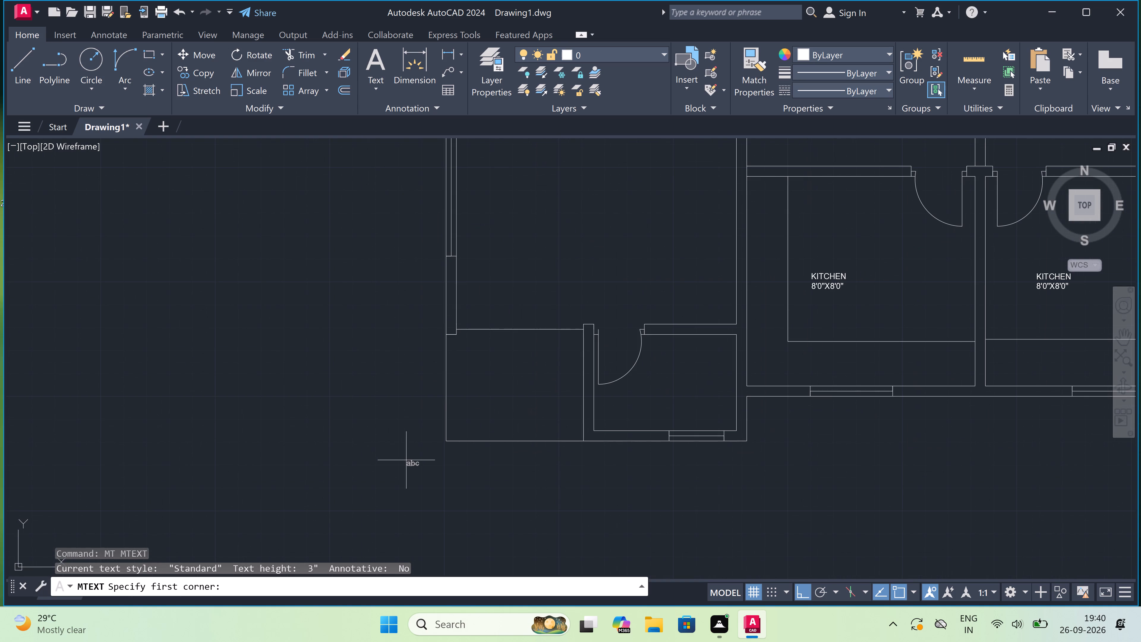
pyautogui.click(480, 381)
pyautogui.click(577, 390)
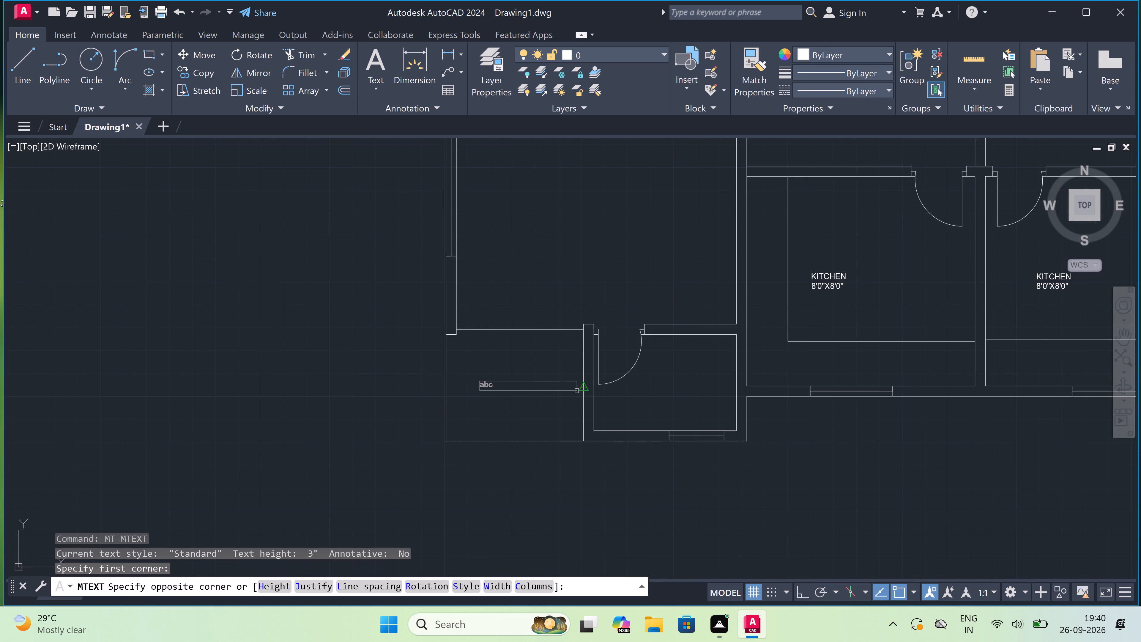
pyautogui.scroll(2, 483, 407)
pyautogui.write('VERAN')
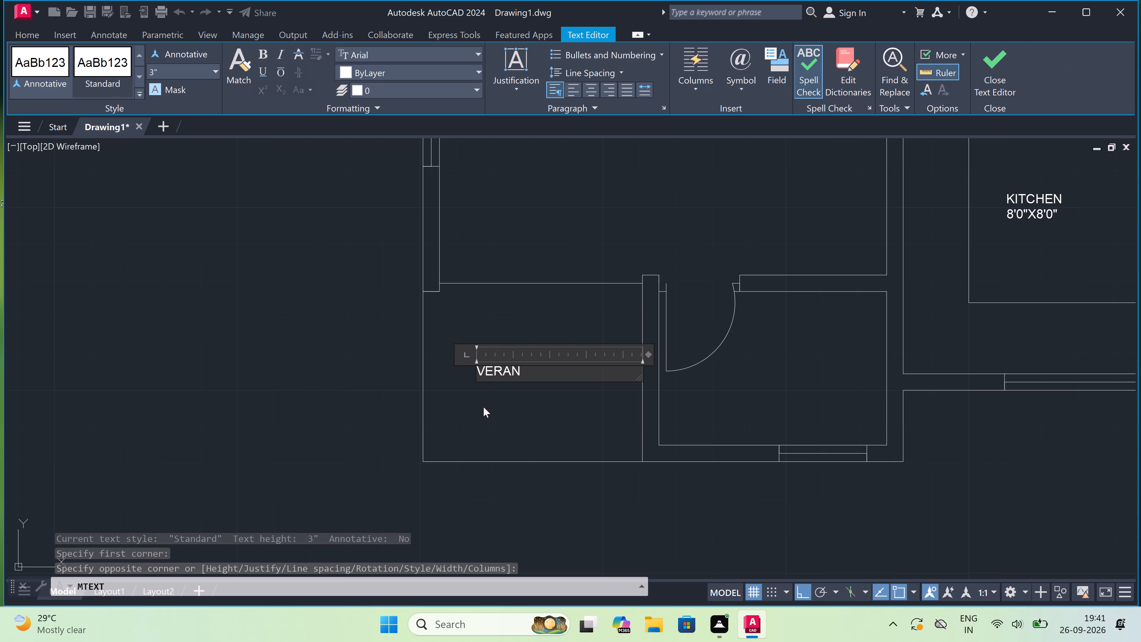
pyautogui.press('d')
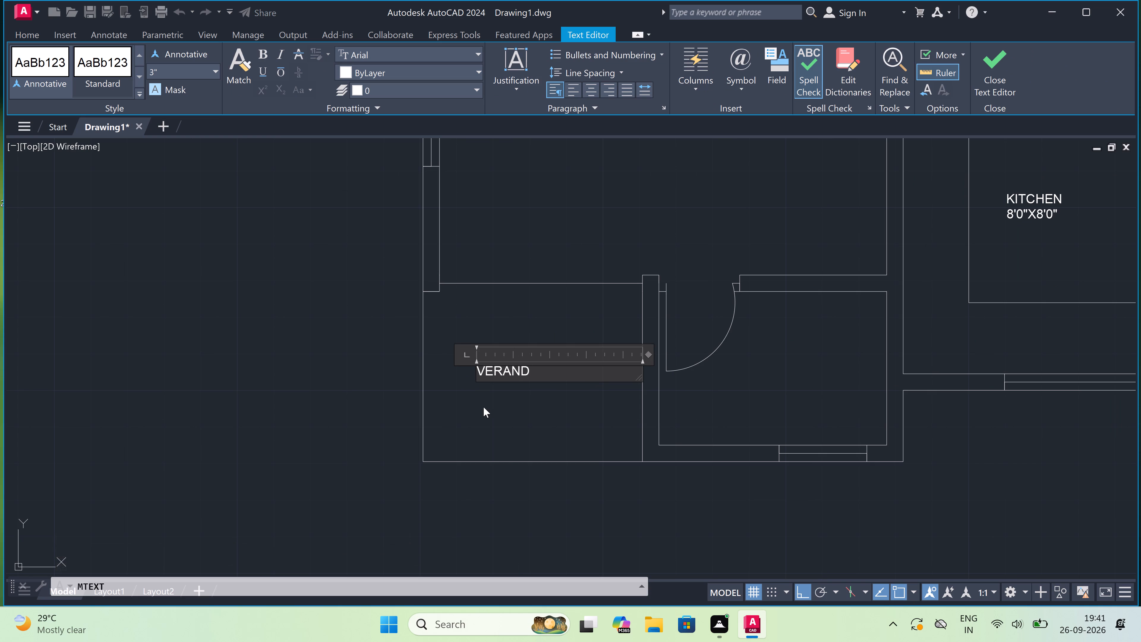
pyautogui.press('a')
pyautogui.press('h')
pyautogui.press('Return')
pyautogui.press('5')
pyautogui.write('\'0"')
pyautogui.press('x')
pyautogui.write("3'6")
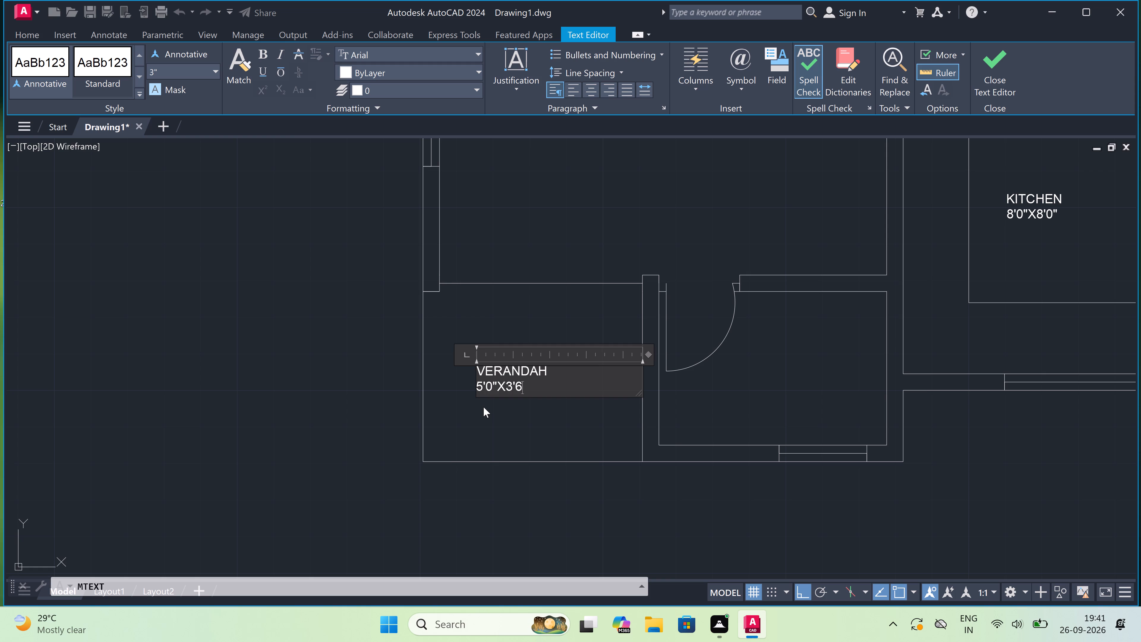
pyautogui.hotkey('shift', '"')
pyautogui.click(485, 411)
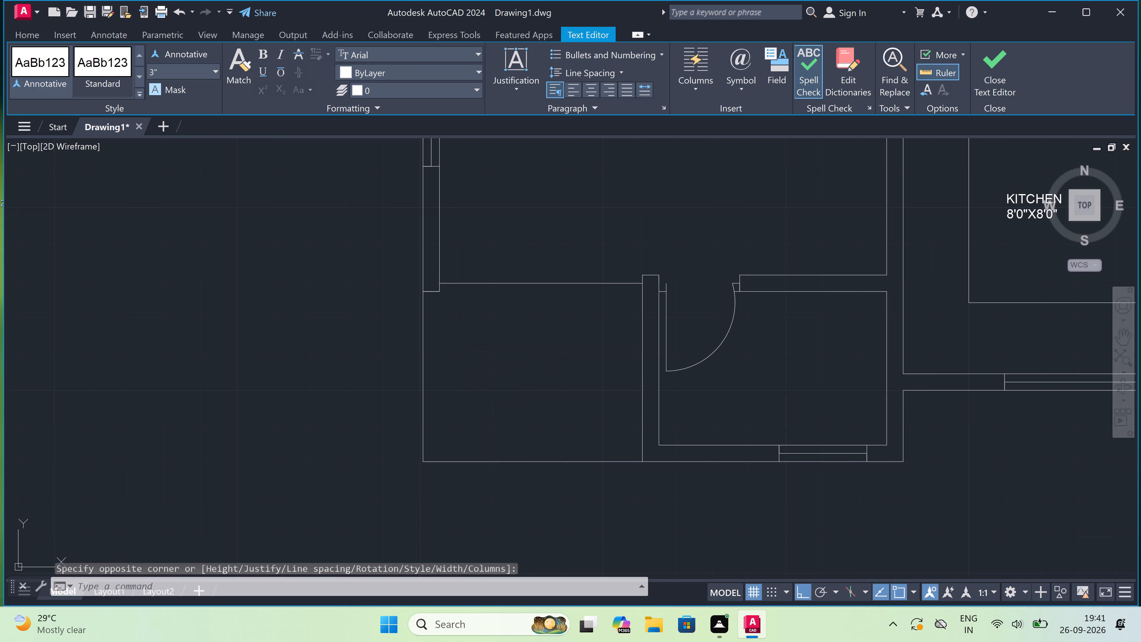
# Label the small room beside the lower-left verandah with multiline text reading TOILET and 5'6"X3'6" on a second line.
pyautogui.scroll(-4, 485, 411)
pyautogui.scroll(3, 644, 400)
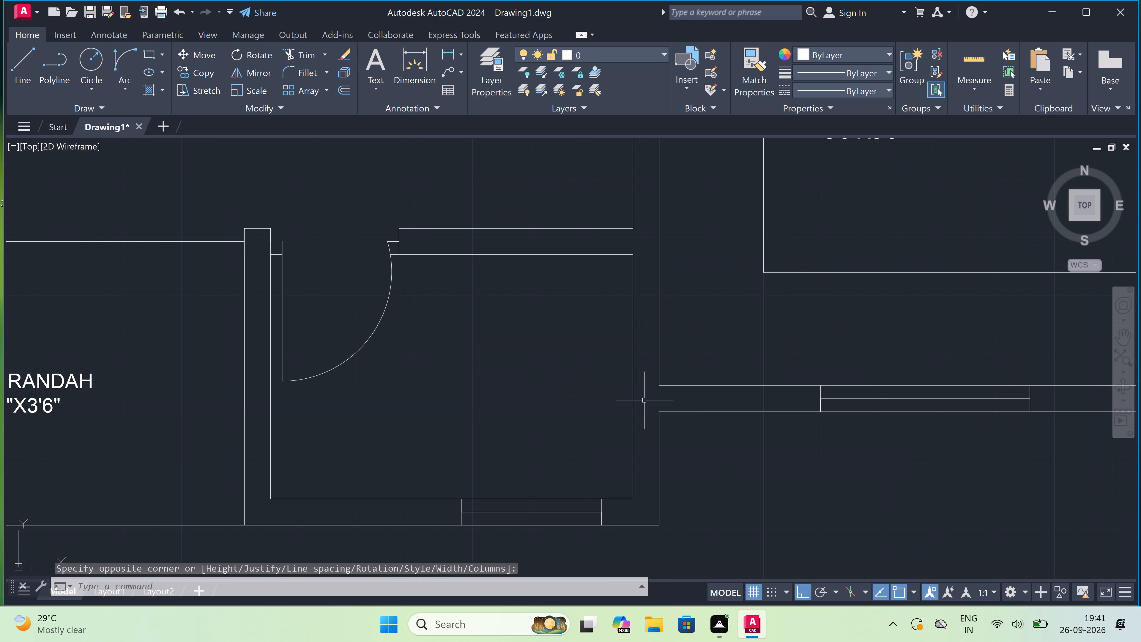
pyautogui.press('space')
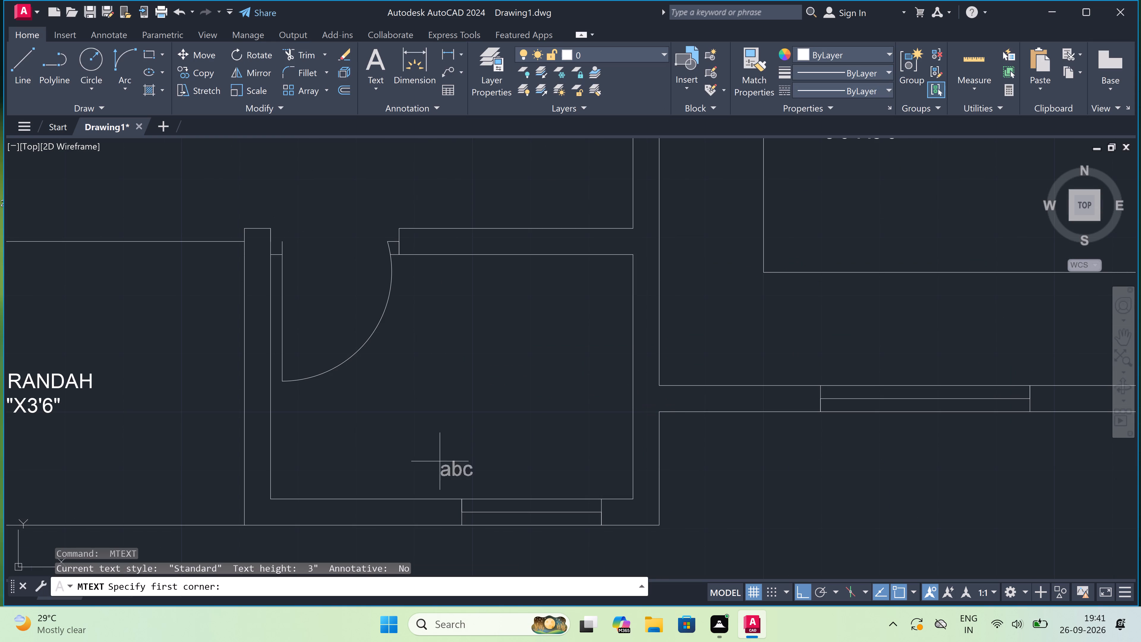
pyautogui.click(350, 412)
pyautogui.click(726, 445)
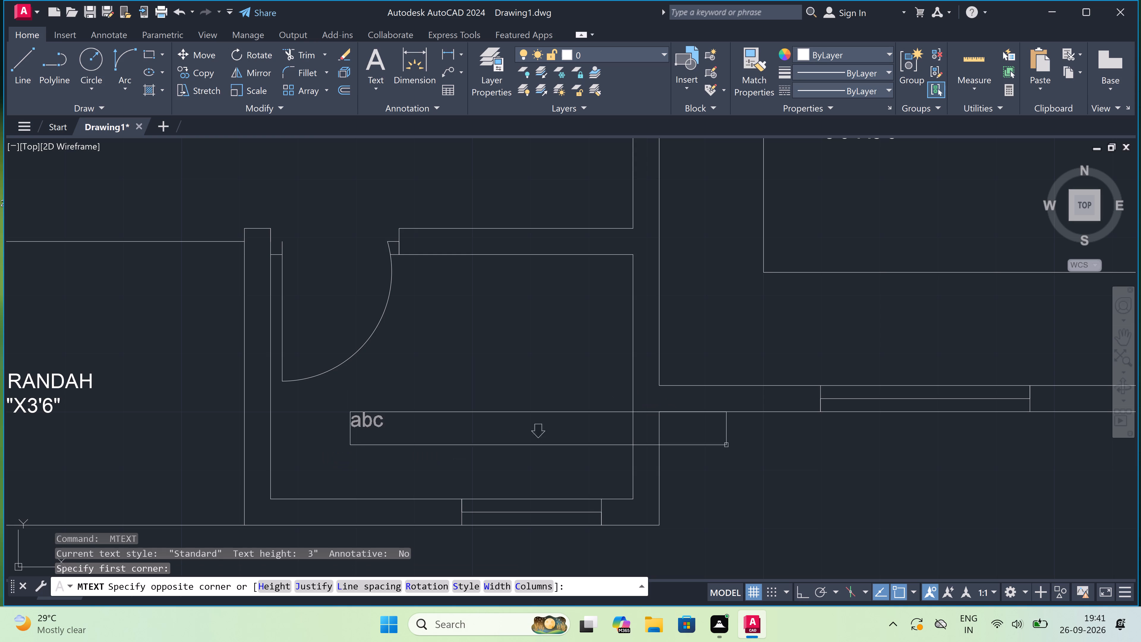
pyautogui.write('TOILET')
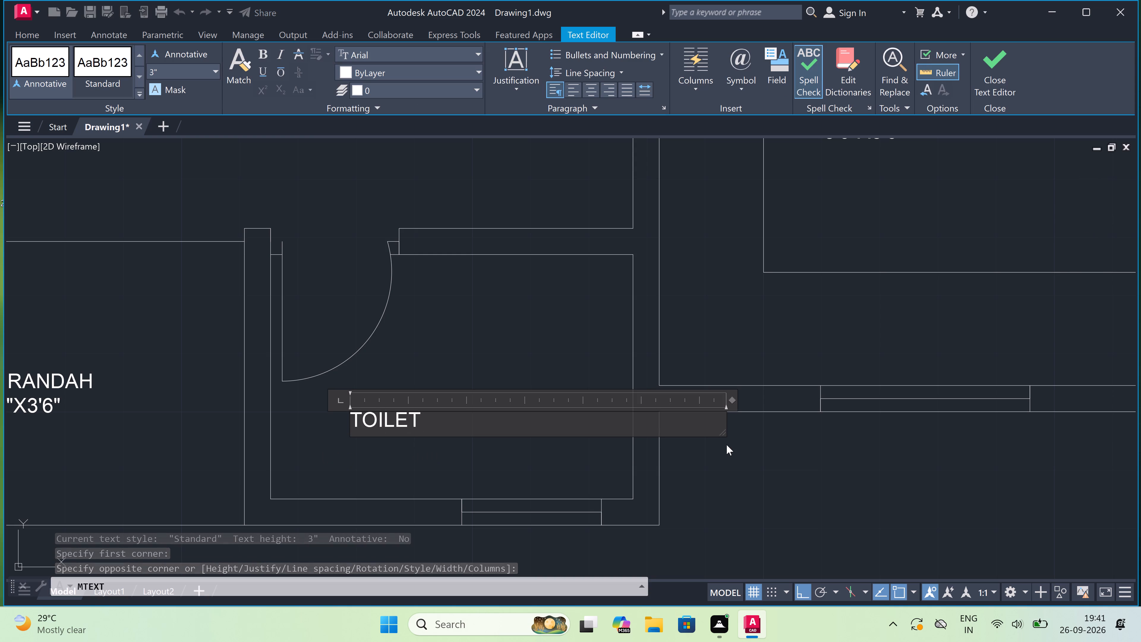
pyautogui.press('Return')
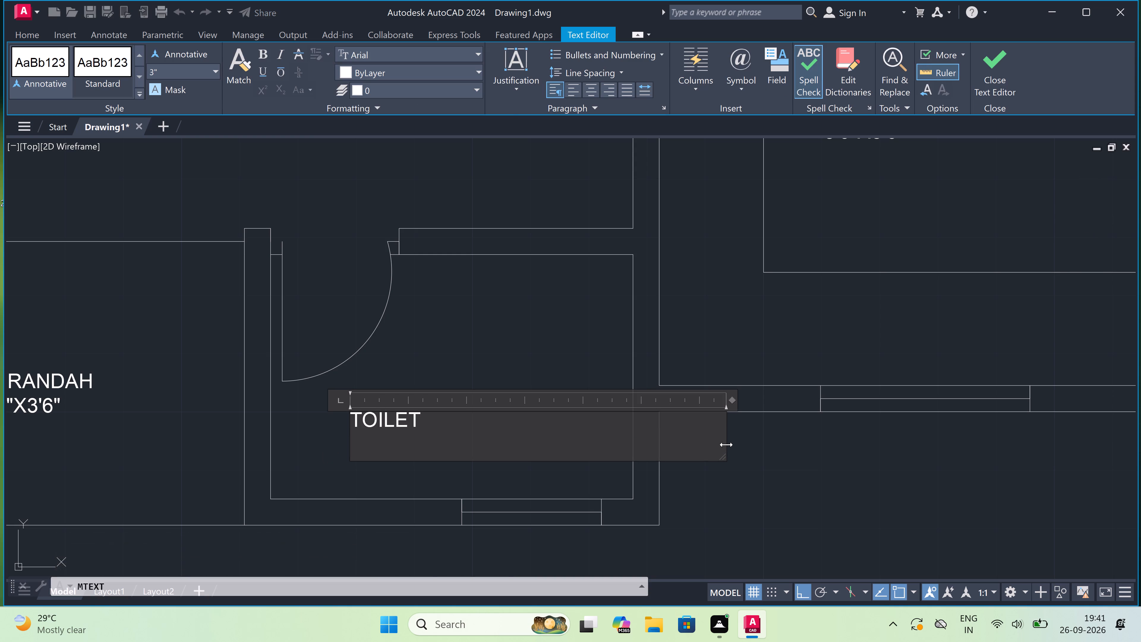
pyautogui.write("5'6")
pyautogui.hotkey('shift', '"')
pyautogui.press('x')
pyautogui.write("3'")
pyautogui.press('6')
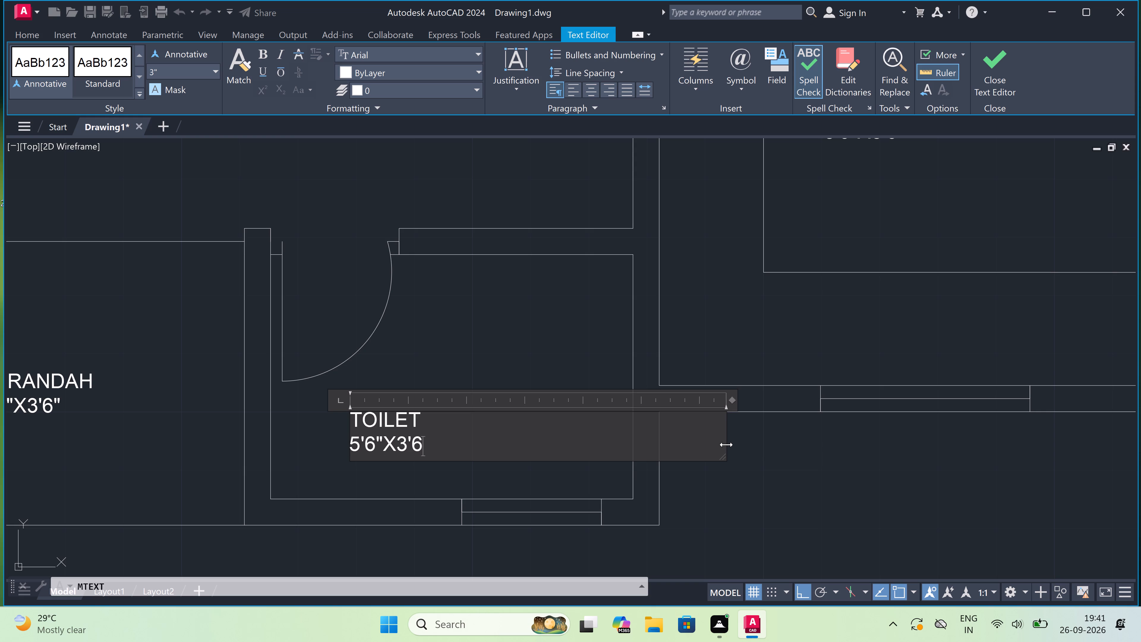
pyautogui.hotkey('shift', '"')
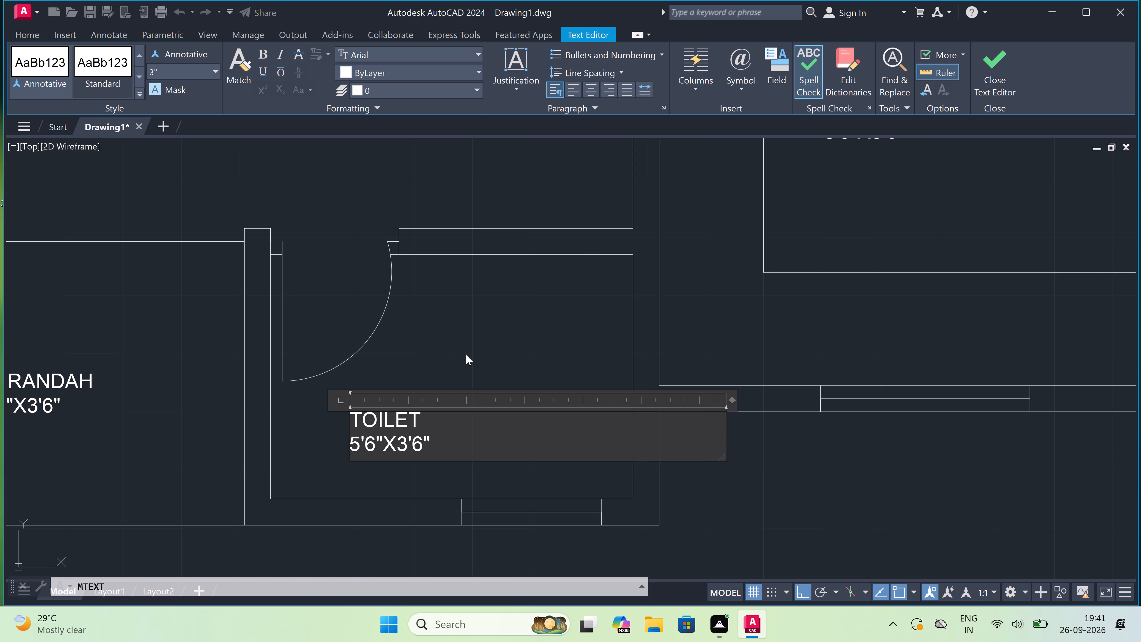
pyautogui.click(467, 354)
# Copy the TOILET 5'6"X3'6" label into the matching toilet at the plan's lower-right end.
pyautogui.scroll(-3, 467, 354)
pyautogui.click(412, 394)
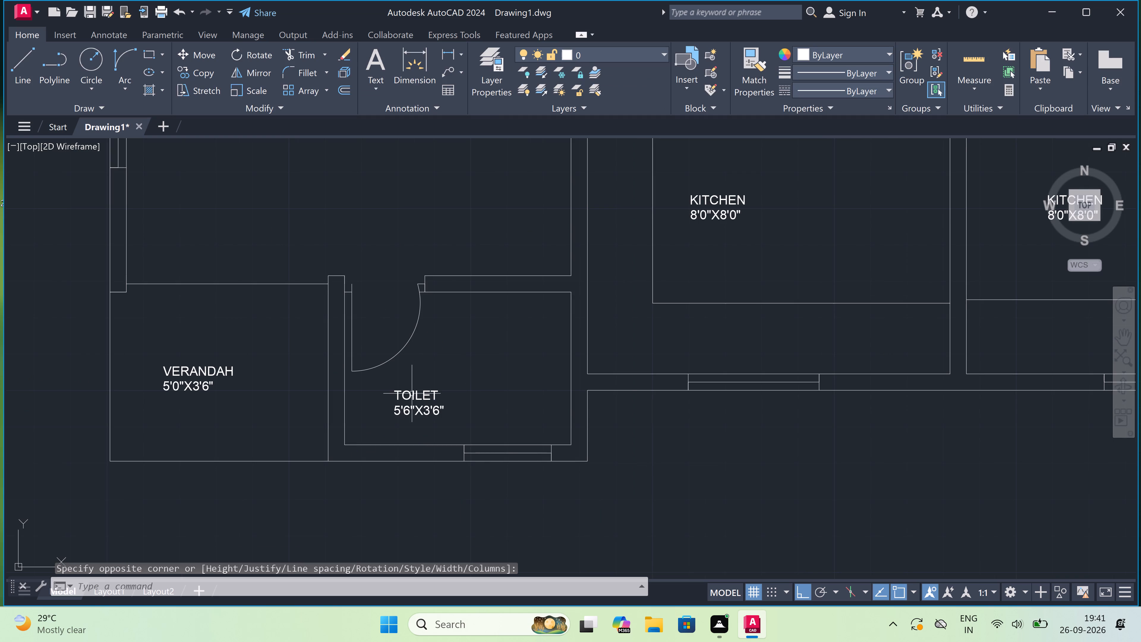
pyautogui.click(198, 72)
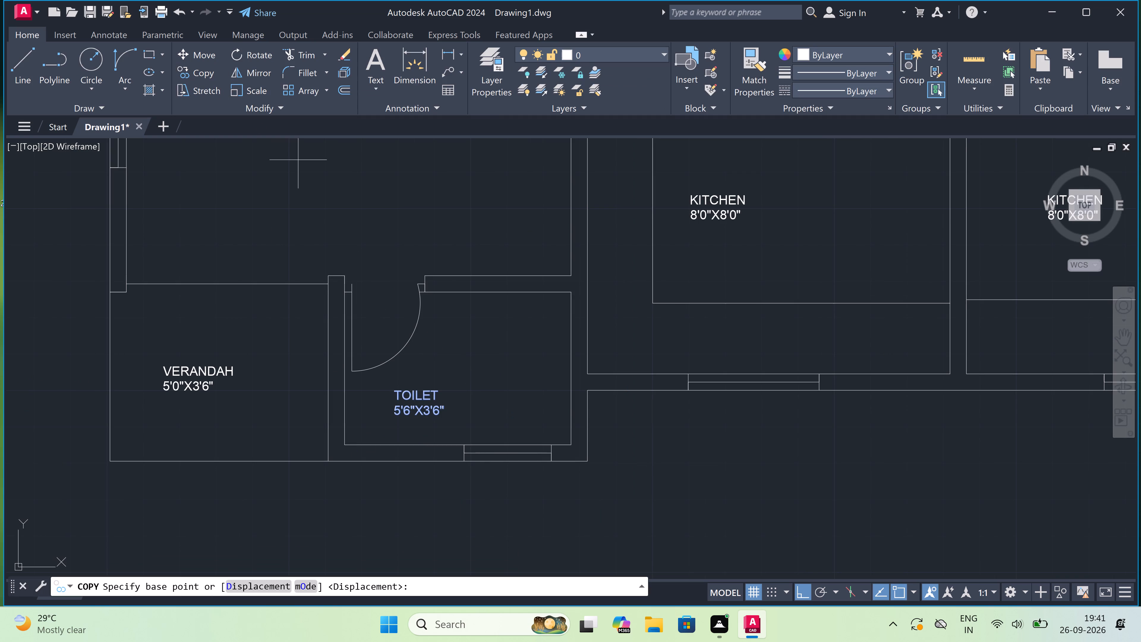
pyautogui.click(416, 397)
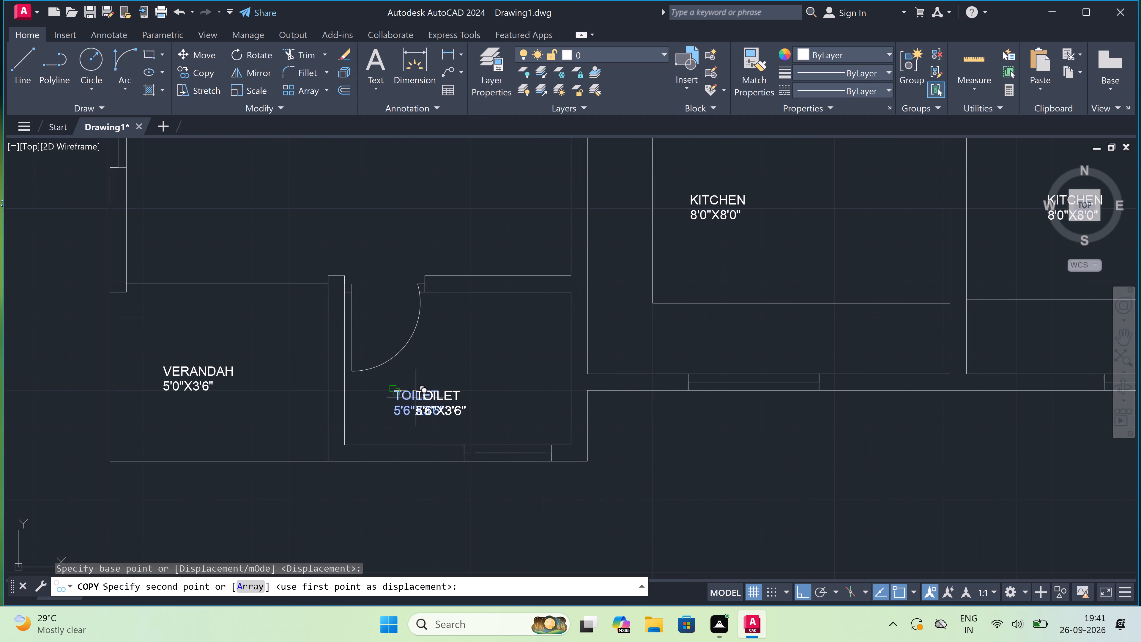
pyautogui.scroll(-3, 416, 399)
pyautogui.scroll(3, 809, 414)
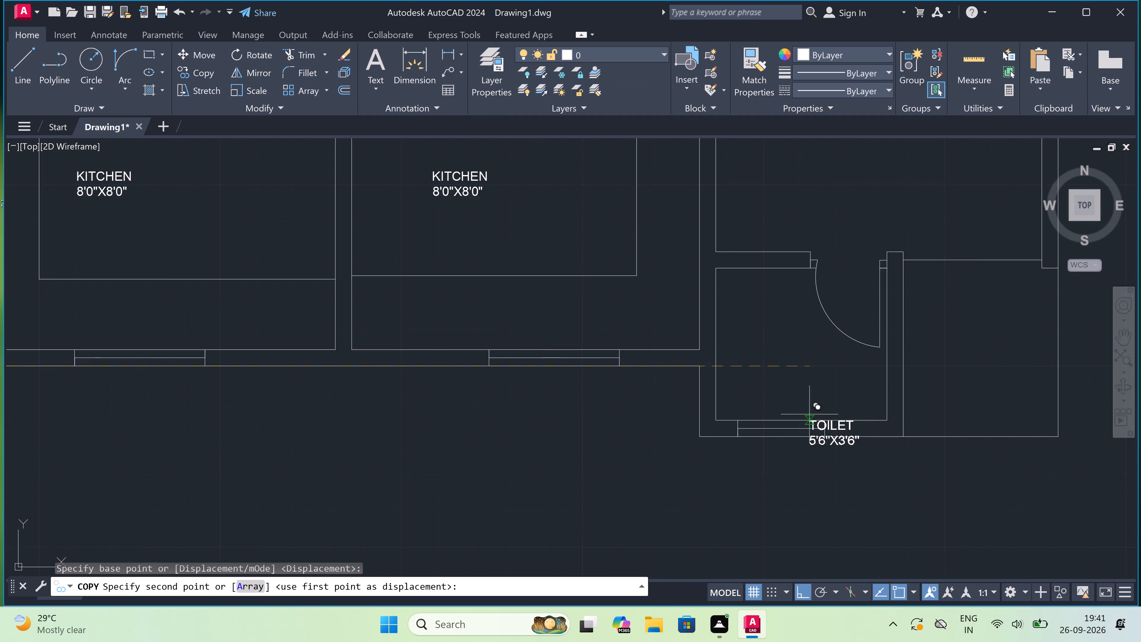
pyautogui.click(721, 374)
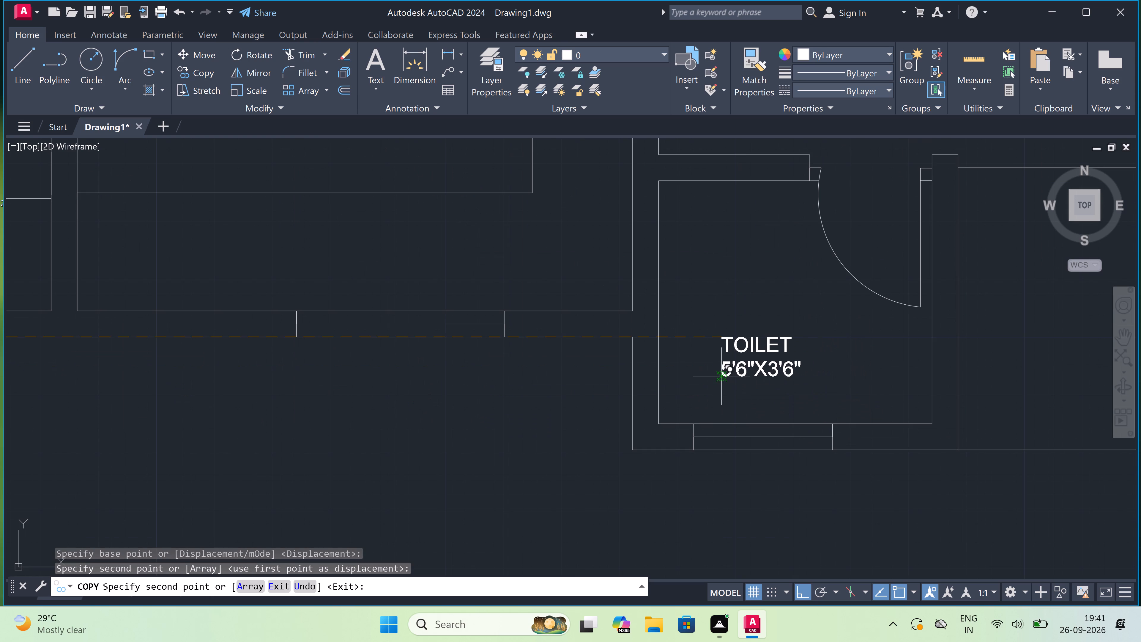
pyautogui.press('Escape')
# Copy the VERANDAH 5'0"X3'6" label straight across into the matching verandah at the plan's lower-right corner.
pyautogui.scroll(-4, 720, 374)
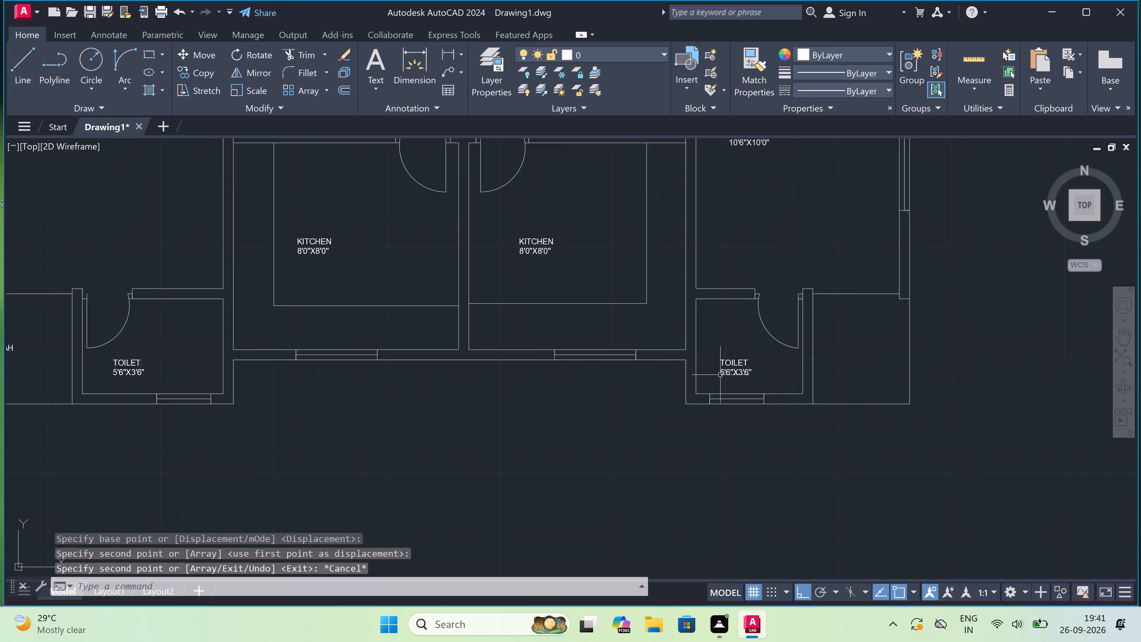
pyautogui.scroll(2, 428, 370)
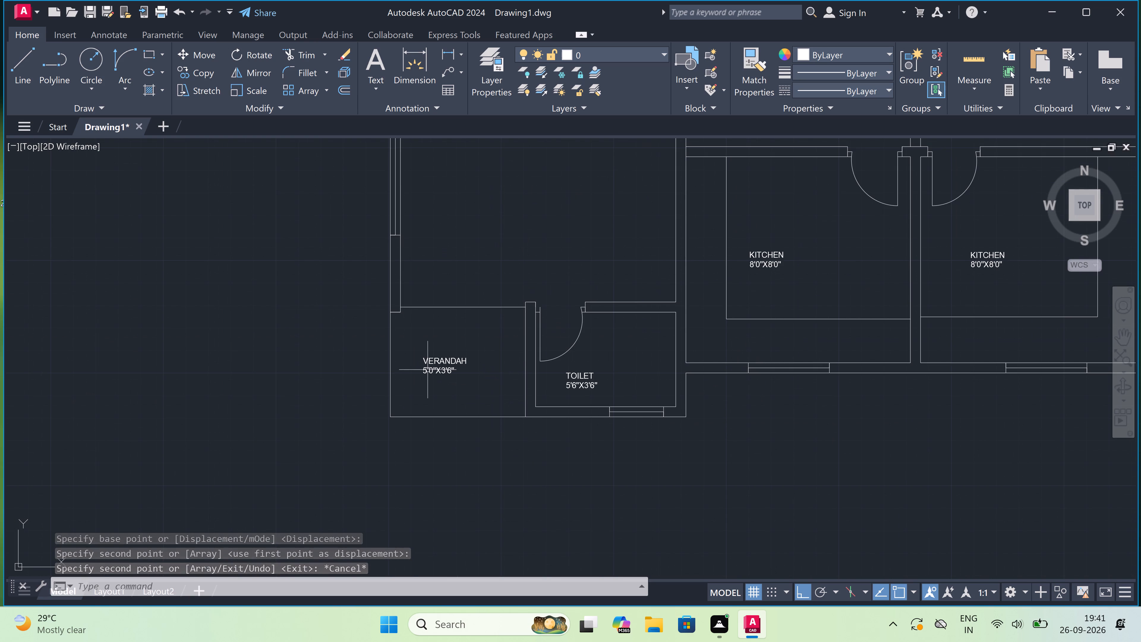
pyautogui.click(428, 370)
pyautogui.click(205, 69)
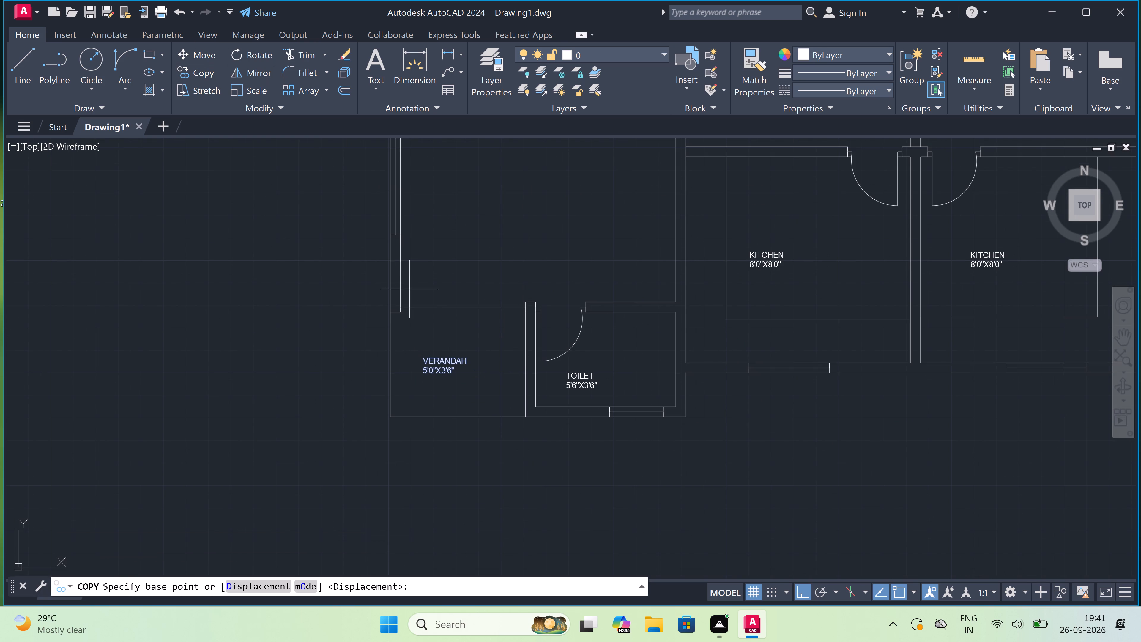
pyautogui.click(436, 366)
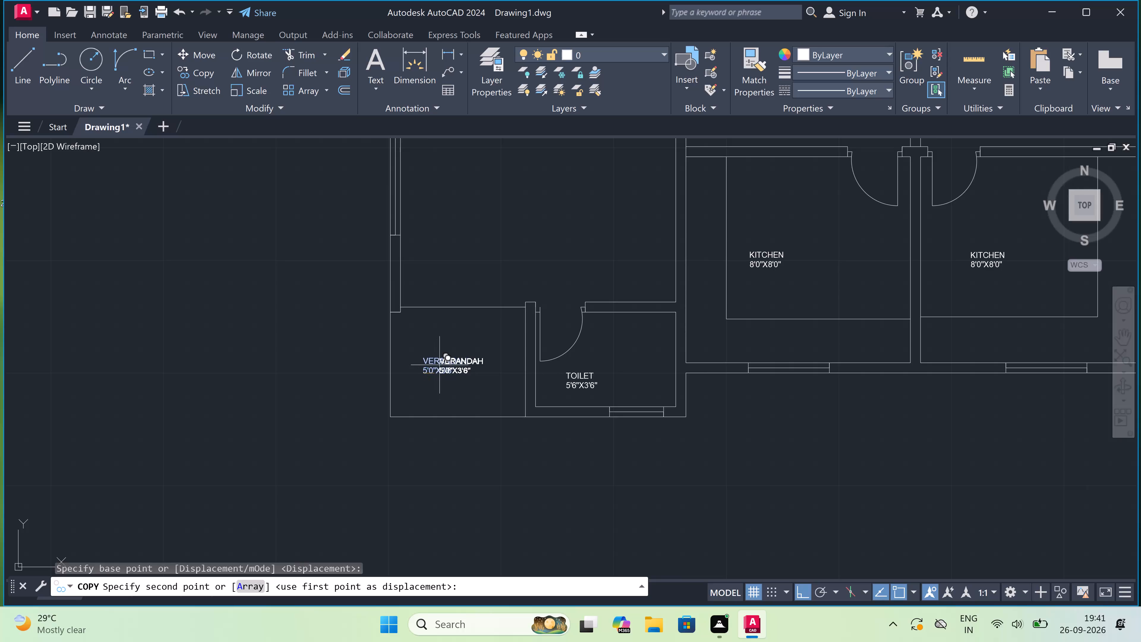
pyautogui.scroll(-4, 458, 350)
pyautogui.scroll(4, 586, 363)
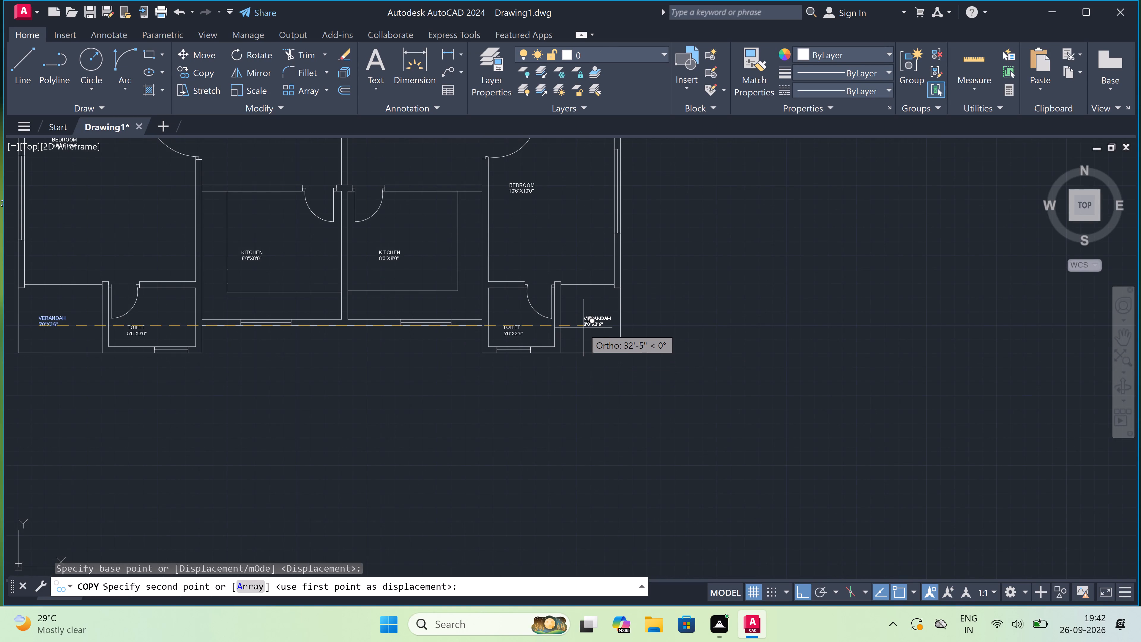
pyautogui.scroll(2, 577, 326)
pyautogui.click(572, 322)
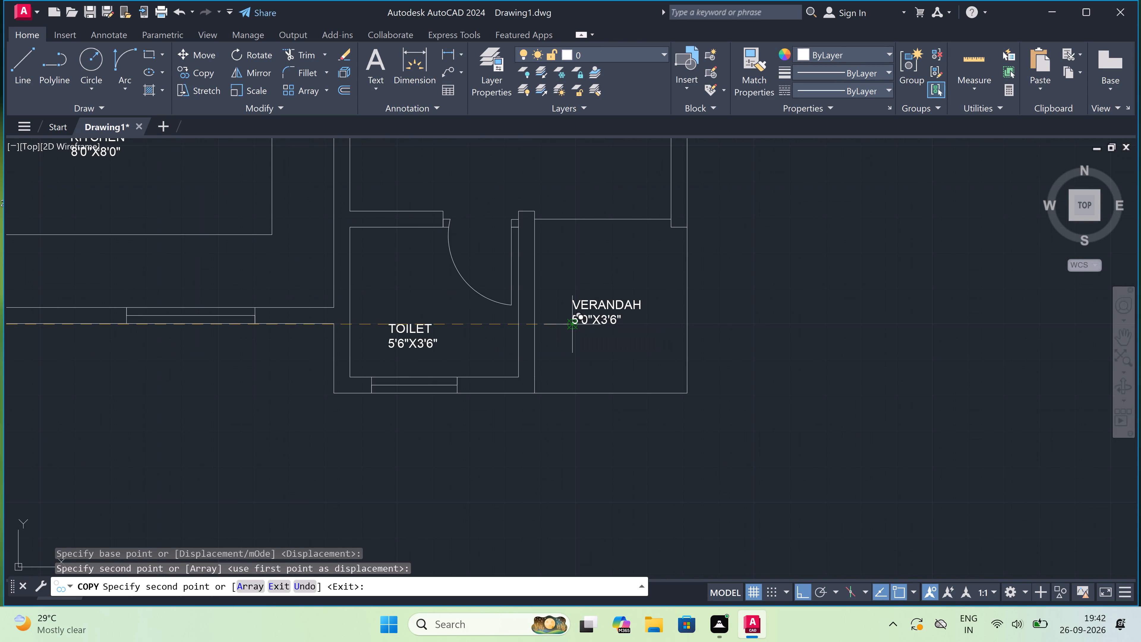
pyautogui.press('Escape')
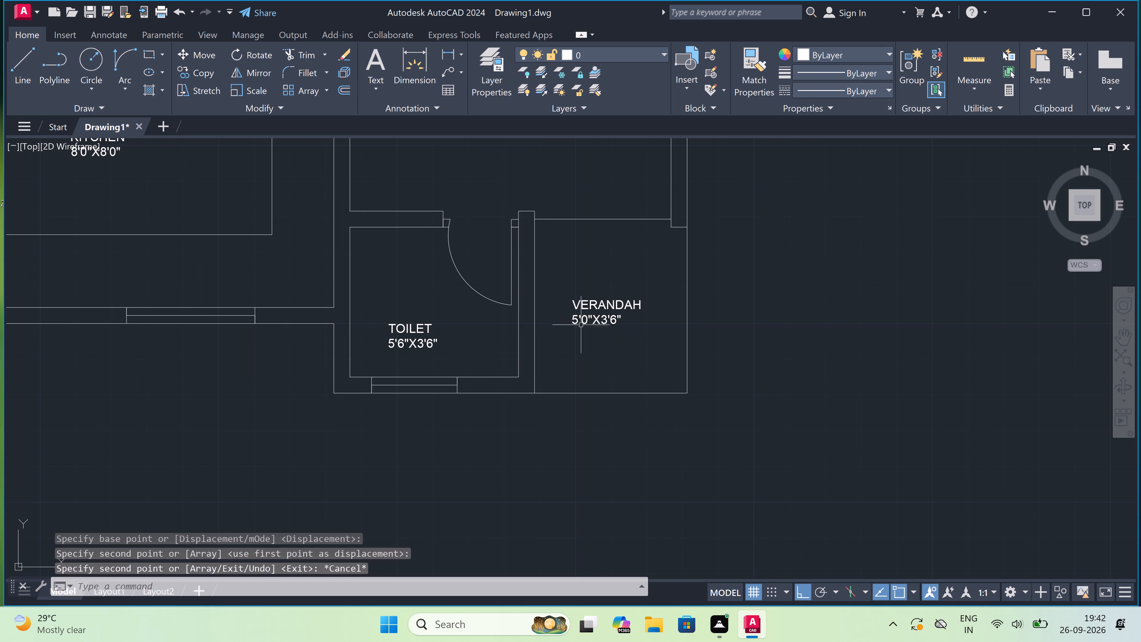
# Select all the multiline text labels in the plan using Select Similar and set their text height to 7".
pyautogui.click(595, 309)
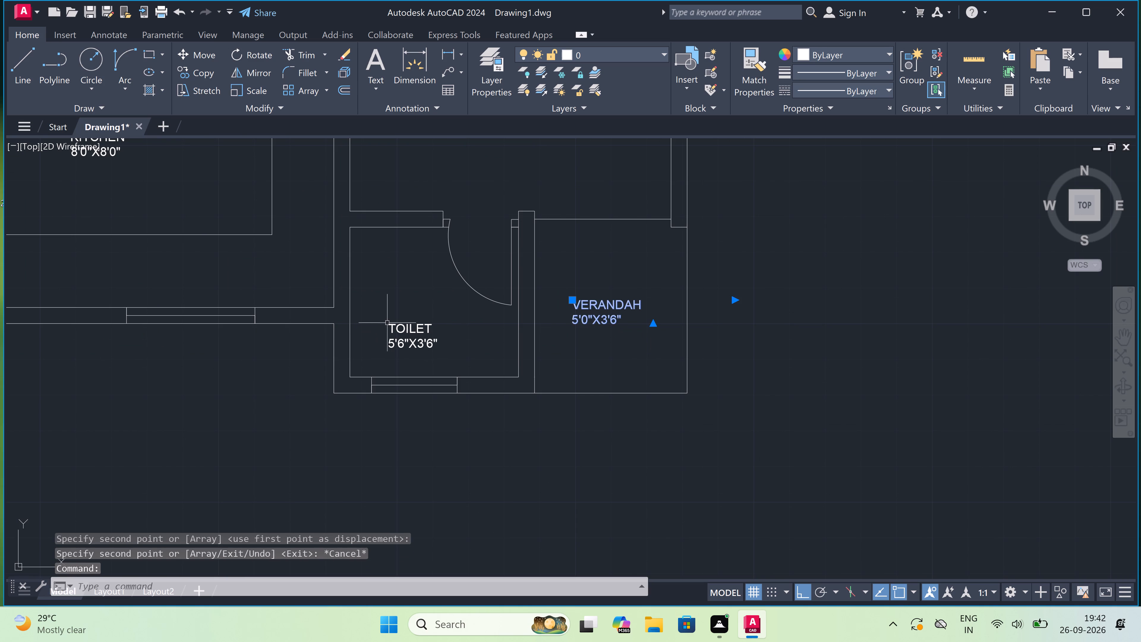
pyautogui.click(398, 333)
pyautogui.scroll(-5, 459, 328)
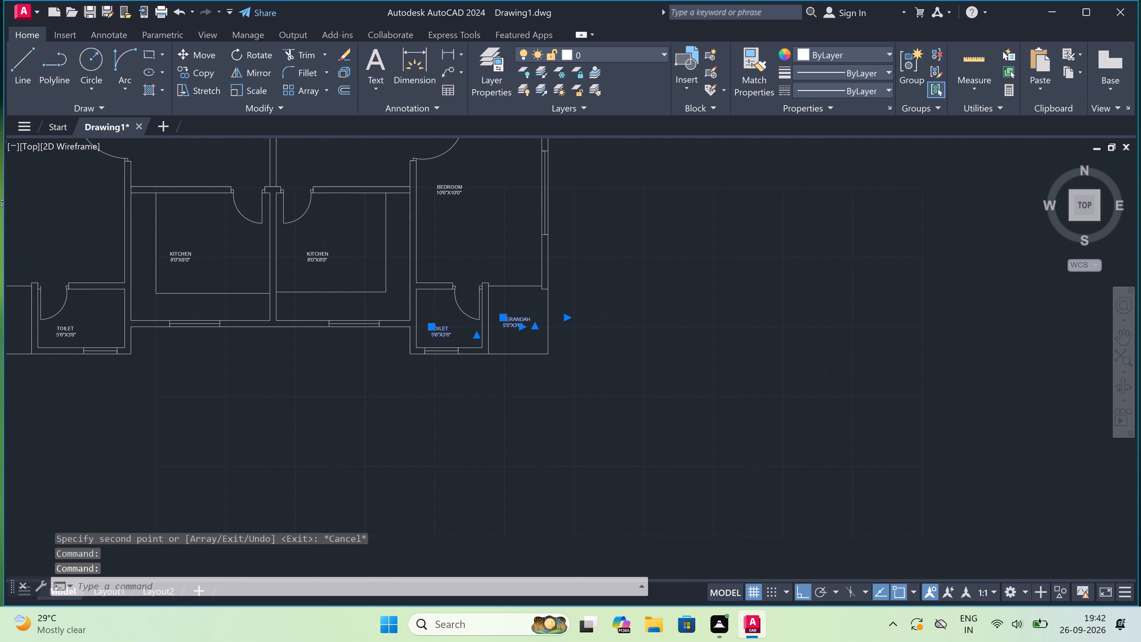
pyautogui.scroll(4, 219, 320)
pyautogui.scroll(-3, 544, 342)
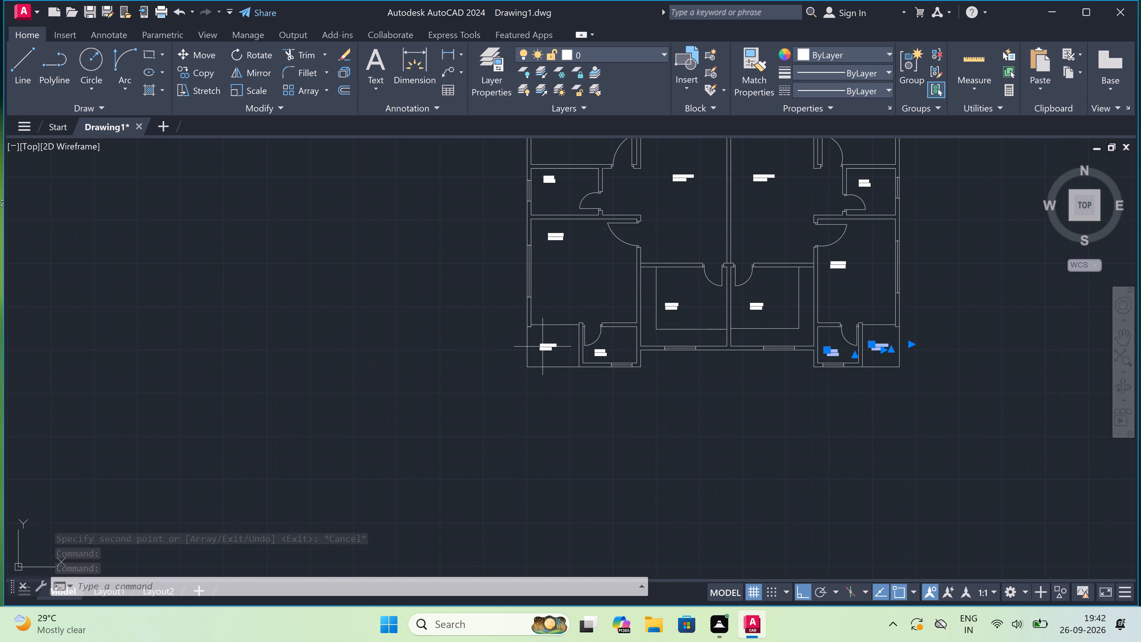
pyautogui.rightClick(367, 286)
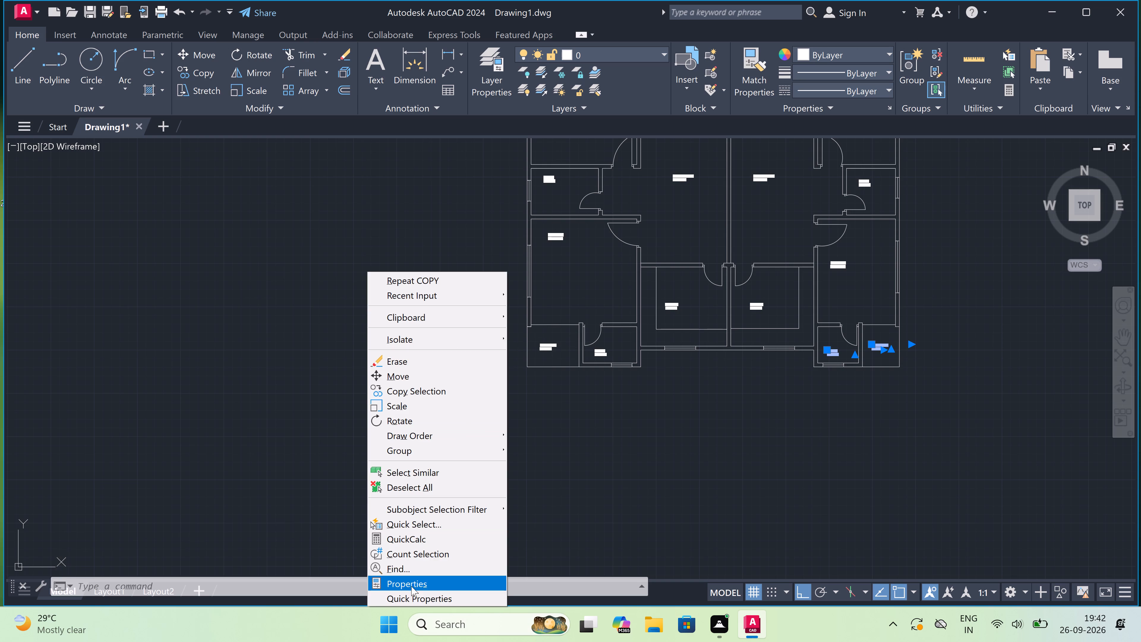
pyautogui.click(413, 580)
pyautogui.rightClick(416, 325)
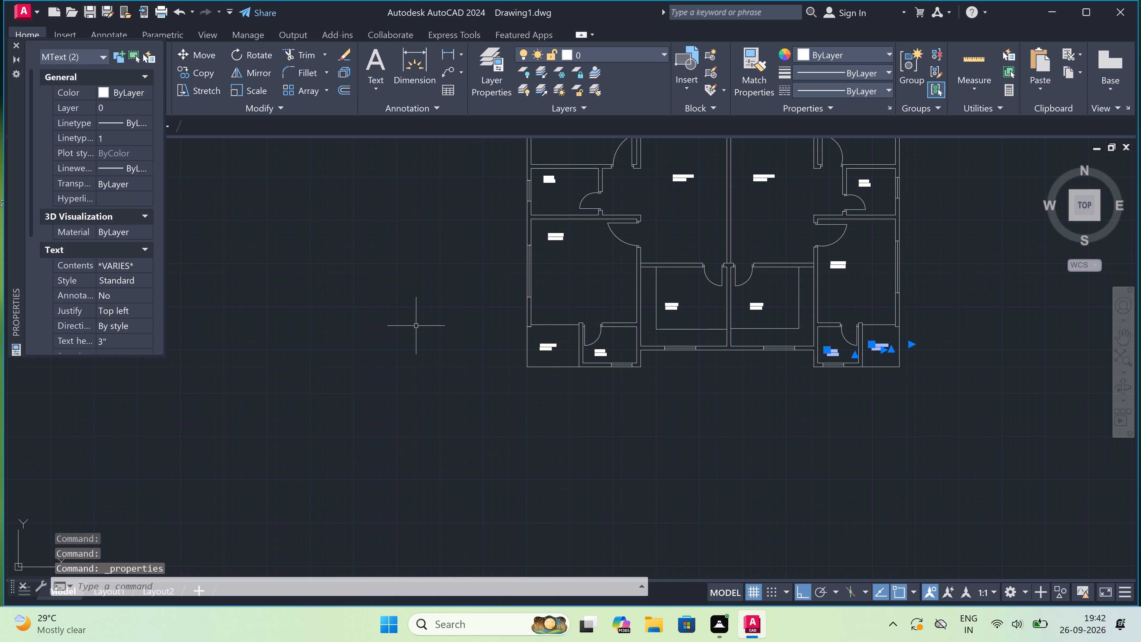
pyautogui.click(483, 473)
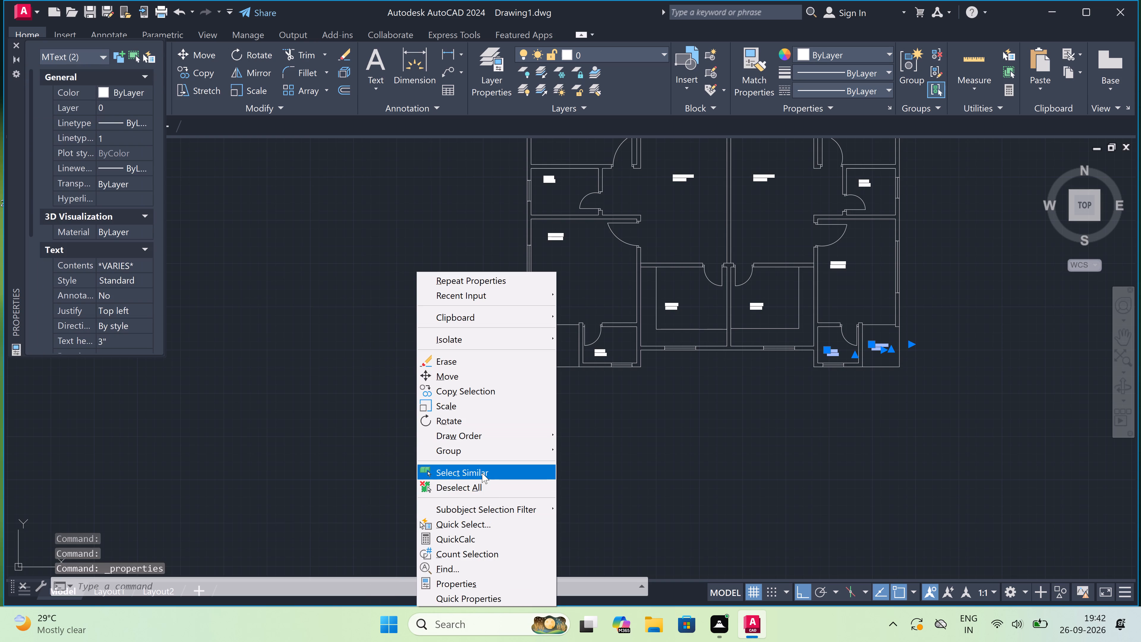
pyautogui.click(138, 340)
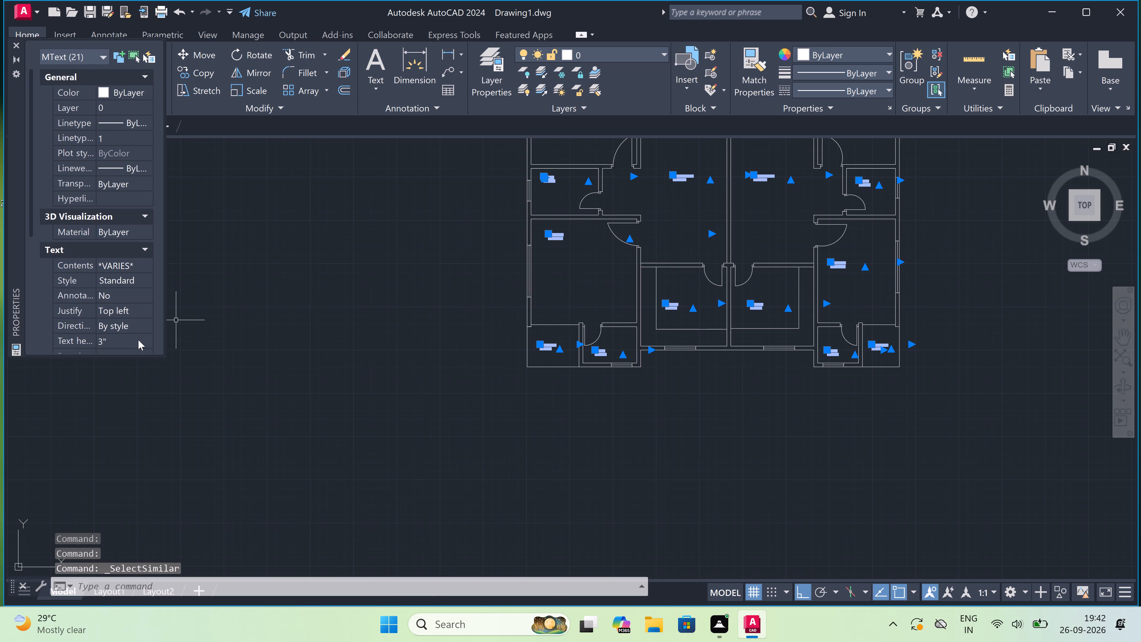
pyautogui.press('BackSpace')
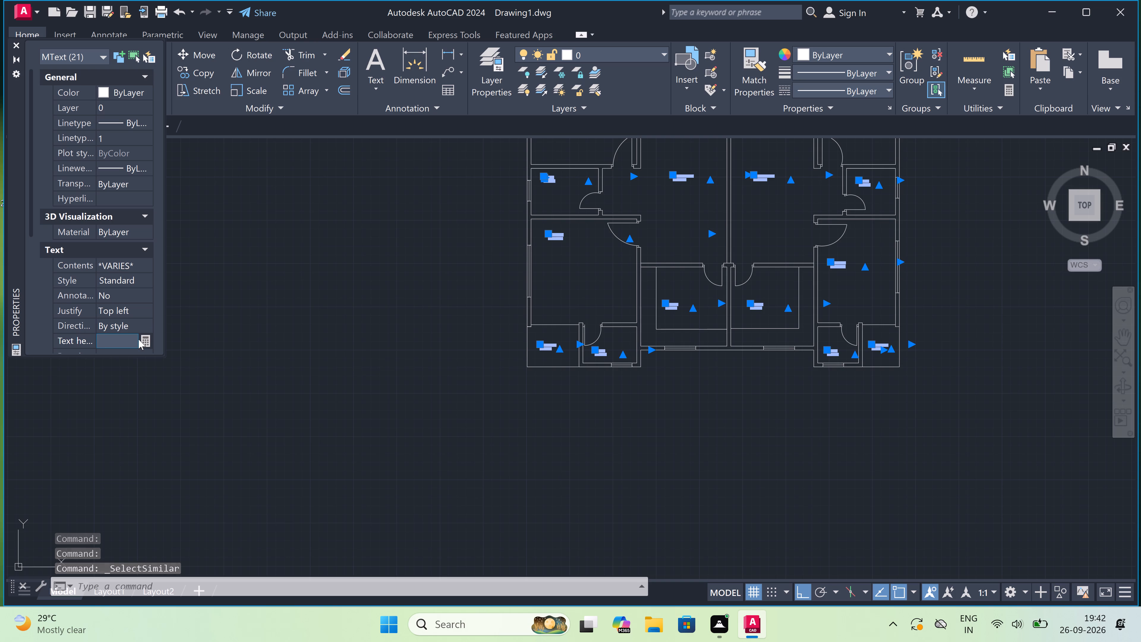
pyautogui.write('7"')
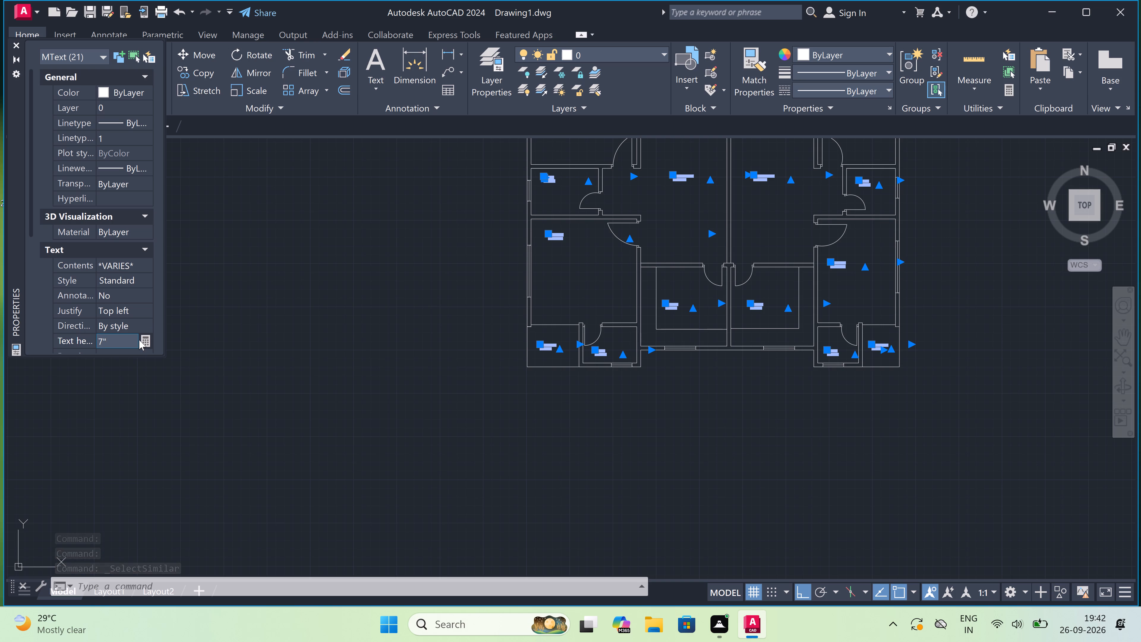
pyautogui.click(398, 346)
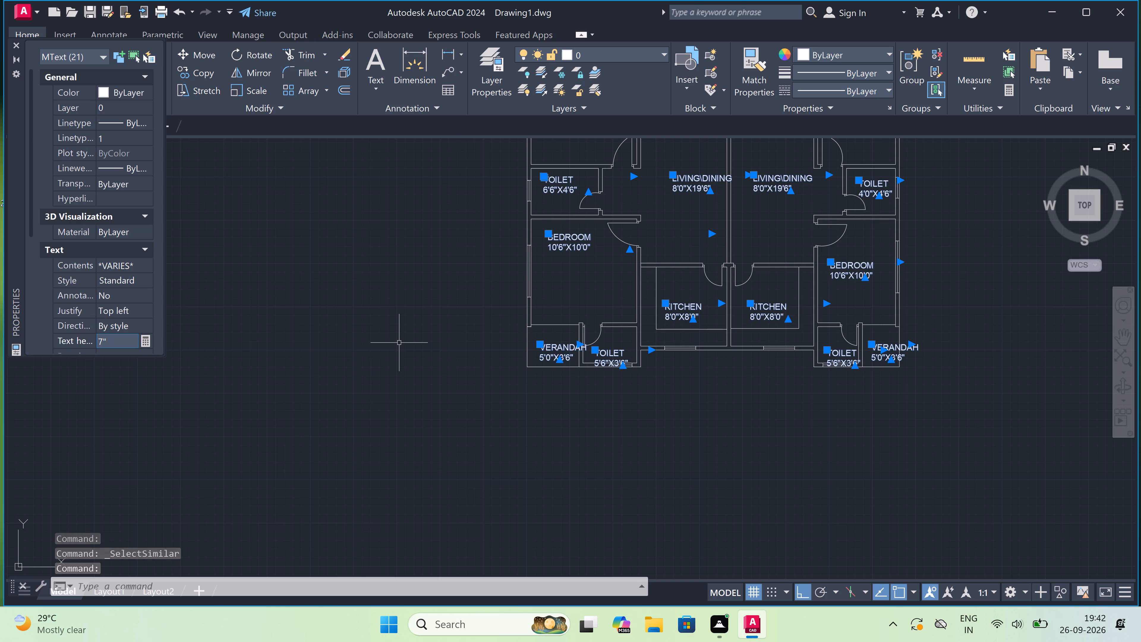
# Set the text height of all the selected room labels to 6" and clear the selection.
pyautogui.click(126, 341)
pyautogui.press('BackSpace')
pyautogui.press('BackSpace')
pyautogui.press('BackSpace')
pyautogui.press('BackSpace')
pyautogui.press('BackSpace')
pyautogui.press('BackSpace')
pyautogui.press('BackSpace')
pyautogui.press('BackSpace')
pyautogui.press('BackSpace')
pyautogui.press('BackSpace')
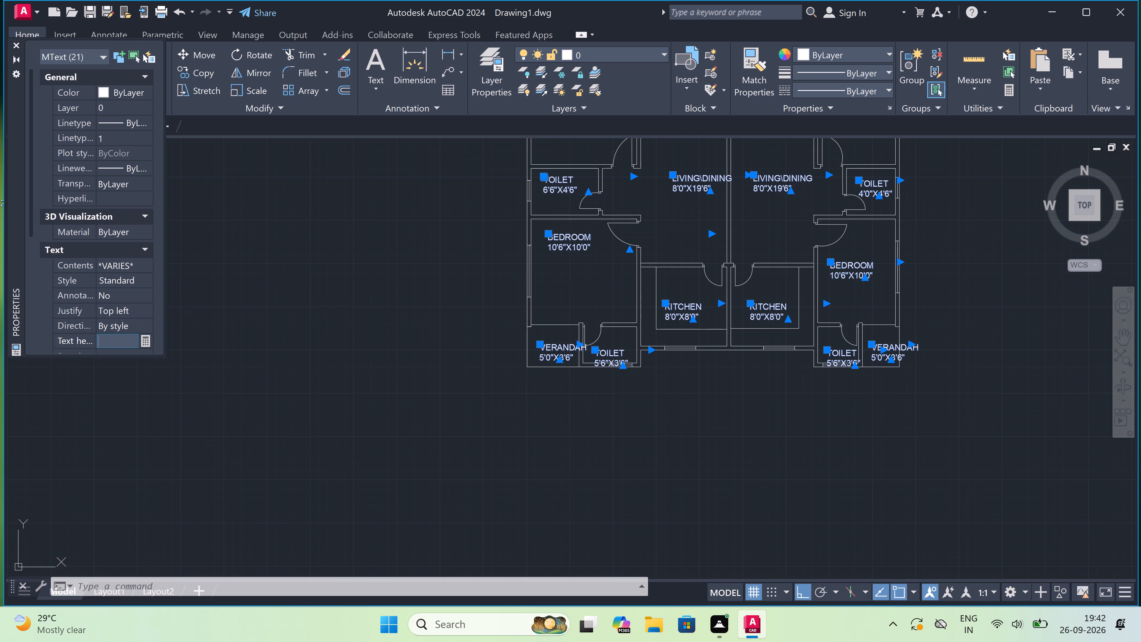
pyautogui.write('6"')
pyautogui.click(343, 339)
pyautogui.scroll(-3, 435, 405)
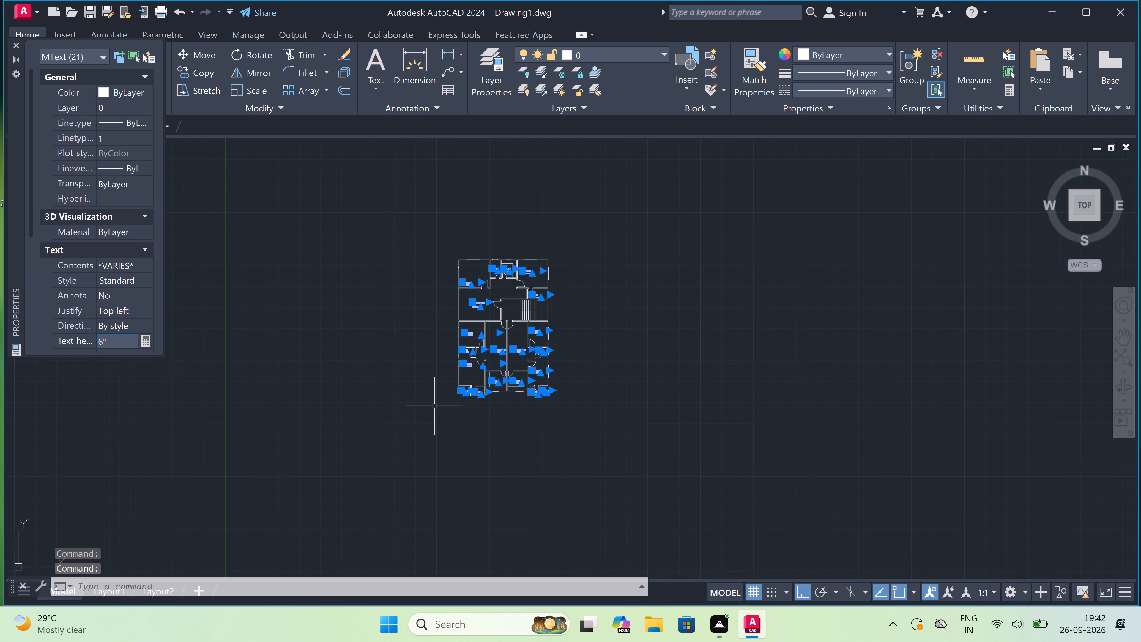
pyautogui.press('Escape')
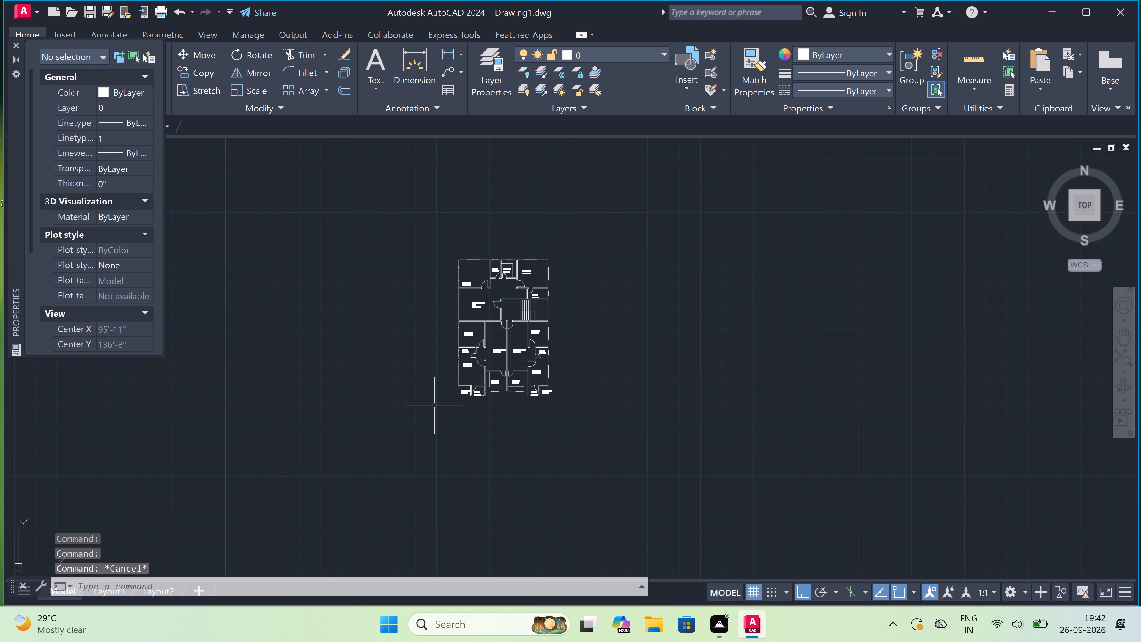
# With Ortho off, move the plan's lower-left TOILET 5'6"X3'6" label up and to the right, clear of the walls and door swing.
pyautogui.scroll(2, 529, 406)
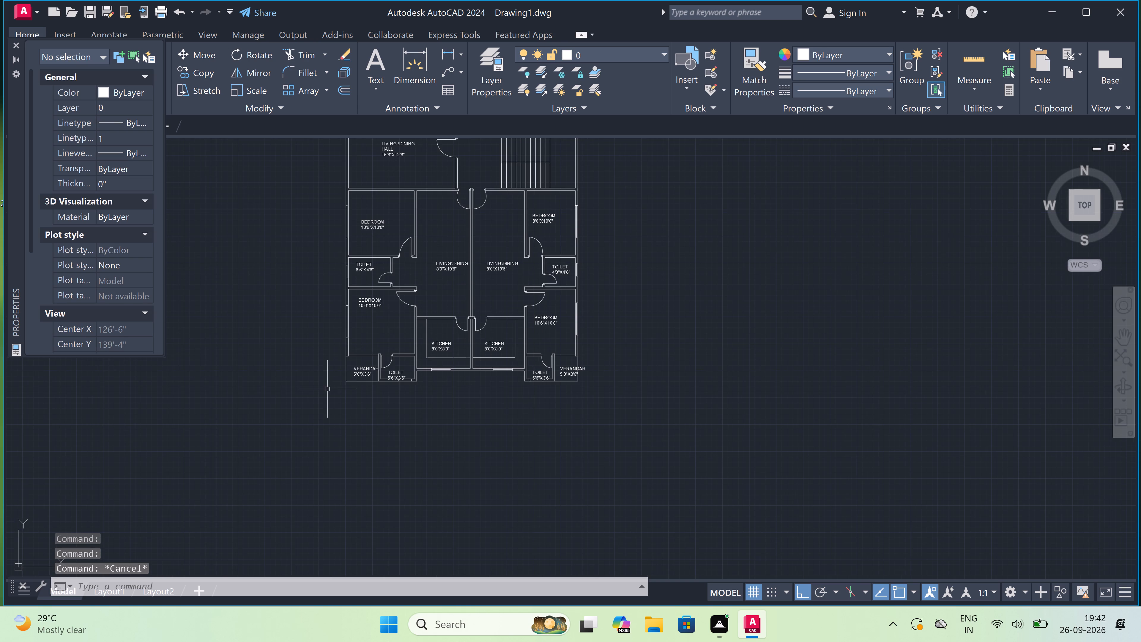
pyautogui.scroll(3, 303, 368)
pyautogui.scroll(1, 488, 369)
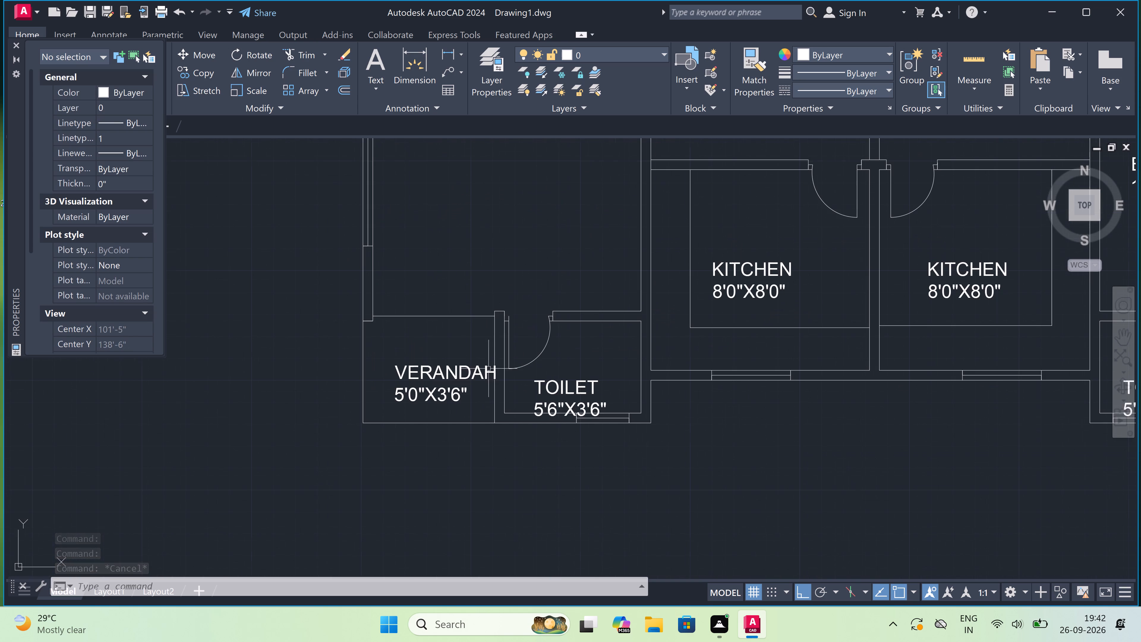
pyautogui.scroll(1, 516, 379)
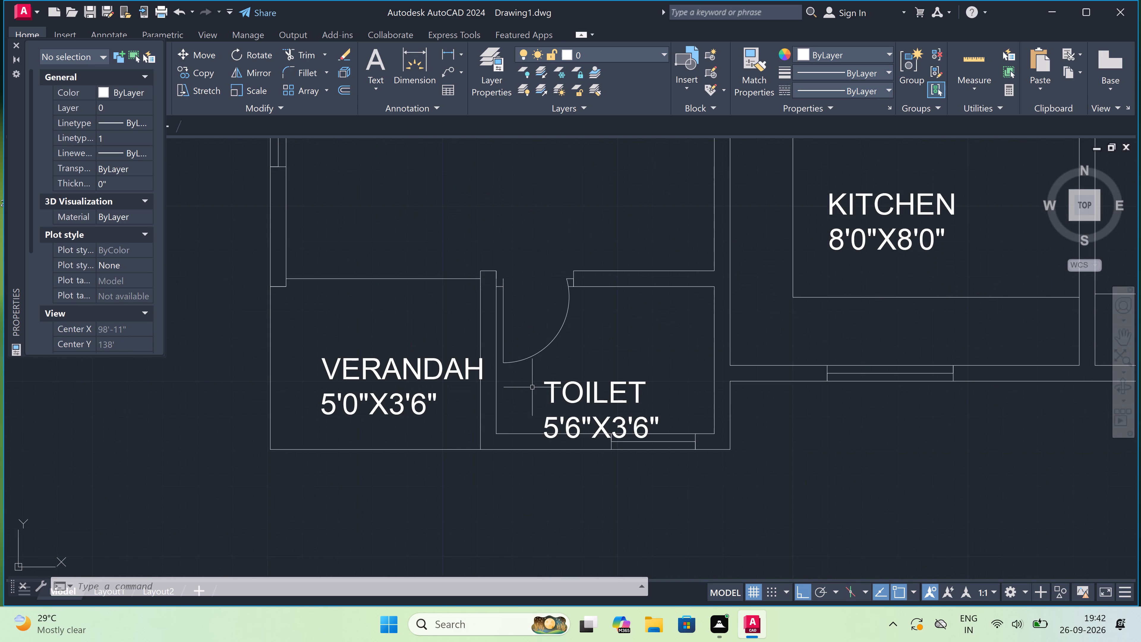
pyautogui.click(561, 385)
pyautogui.click(543, 380)
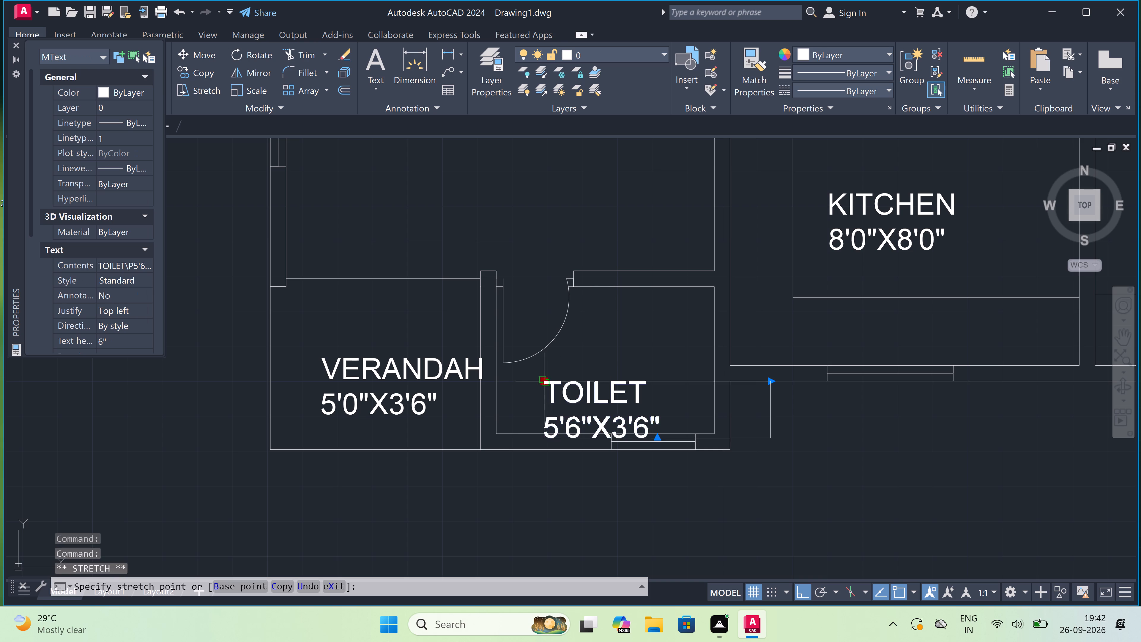
pyautogui.press('F8')
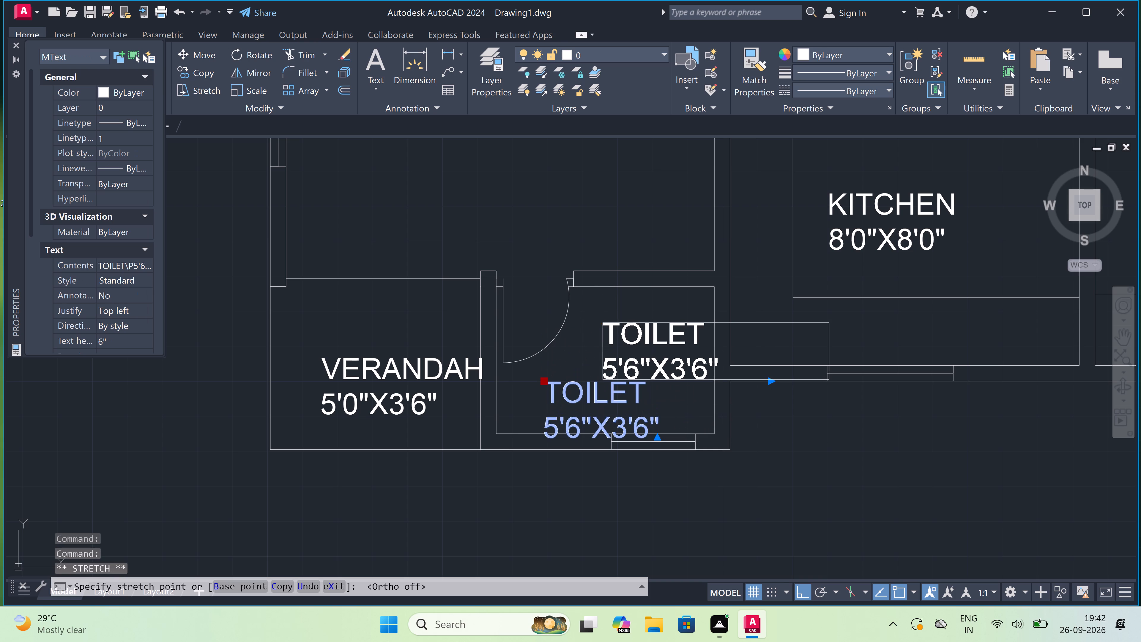
pyautogui.scroll(3, 556, 313)
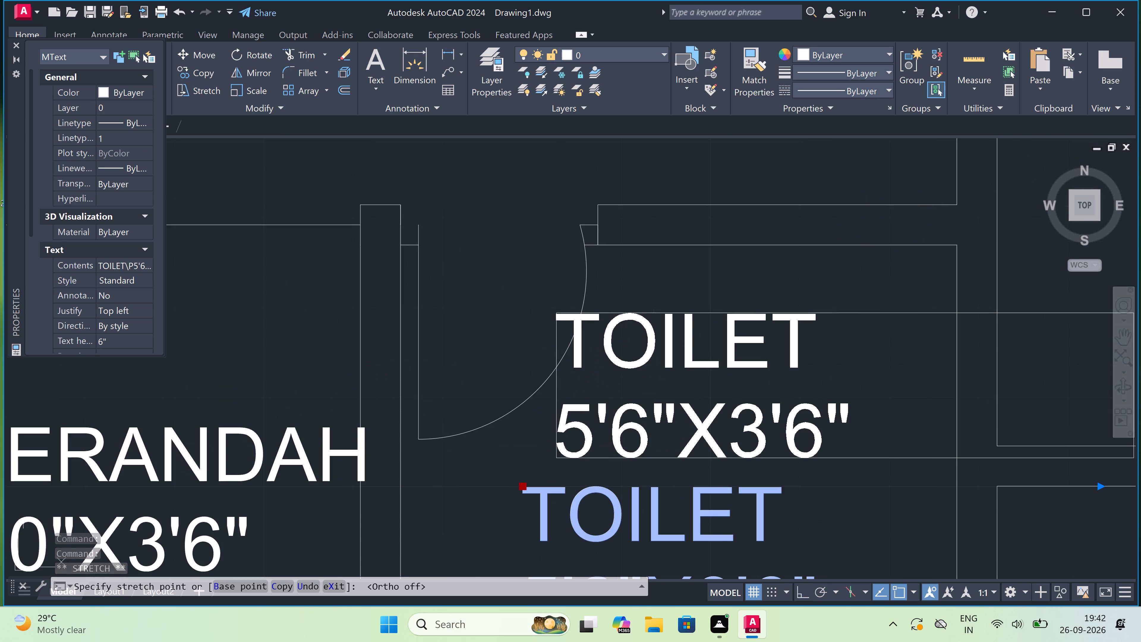
pyautogui.click(607, 315)
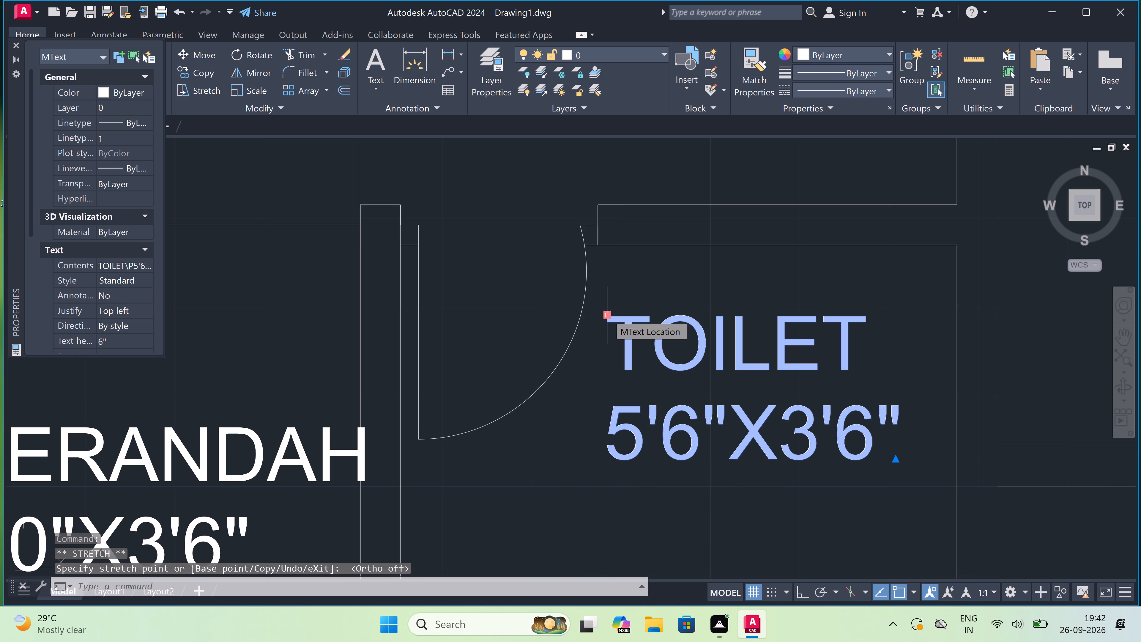
pyautogui.press('Escape')
# Shift the lower-left VERANDAH 5'0"X3'6" label slightly up and left so it fits inside the verandah.
pyautogui.scroll(-3, 607, 317)
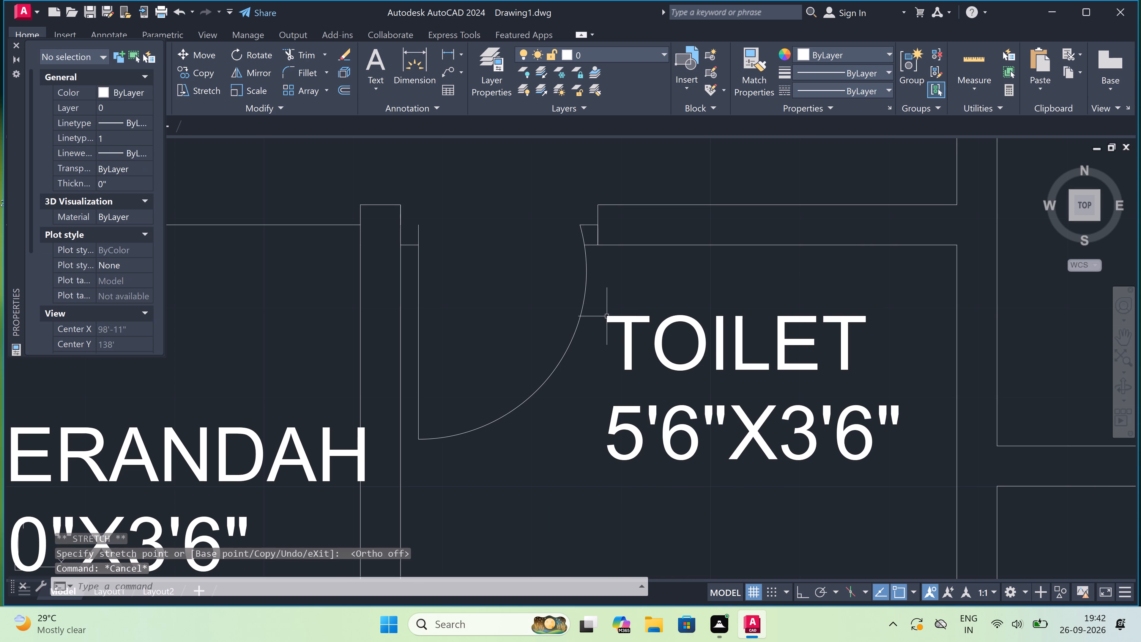
pyautogui.scroll(-2, 575, 336)
pyautogui.scroll(2, 501, 346)
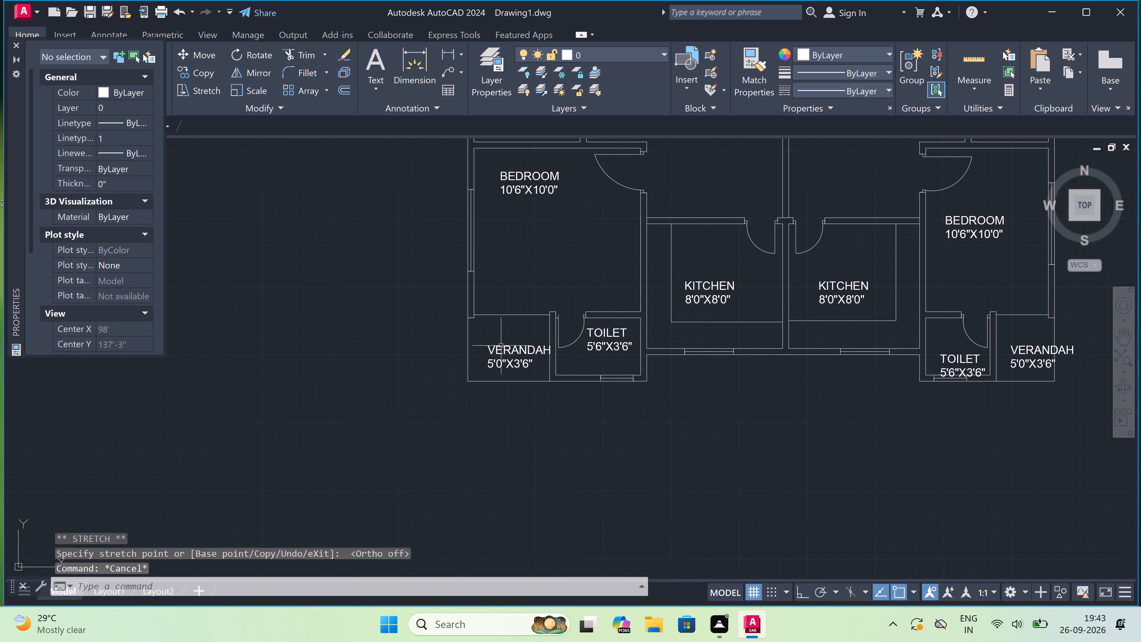
pyautogui.click(492, 362)
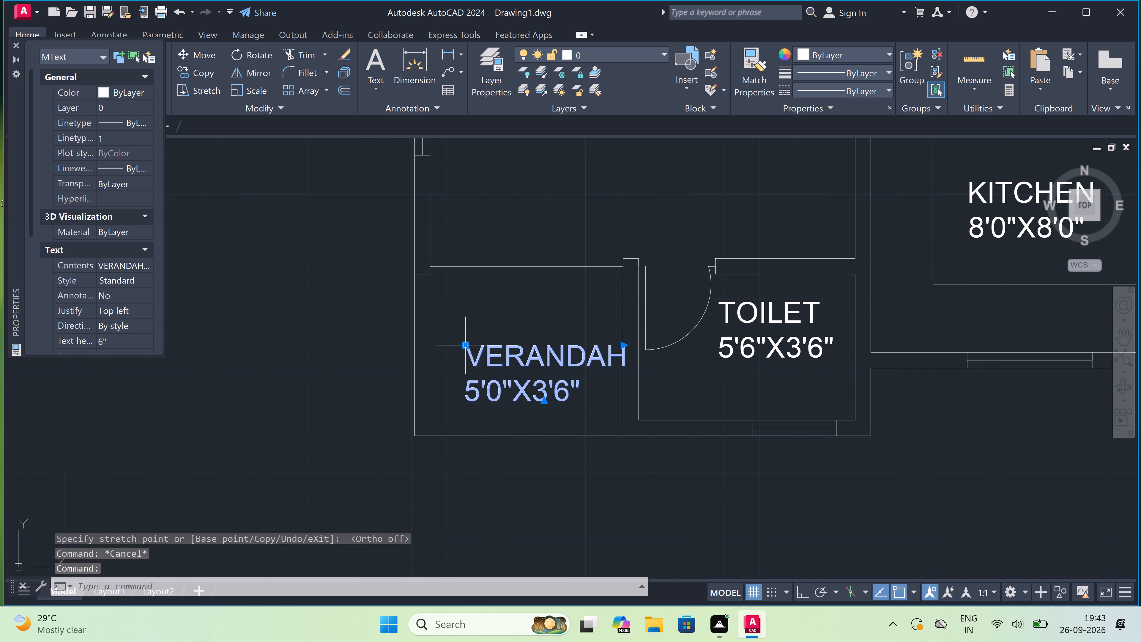
pyautogui.click(463, 348)
pyautogui.click(441, 333)
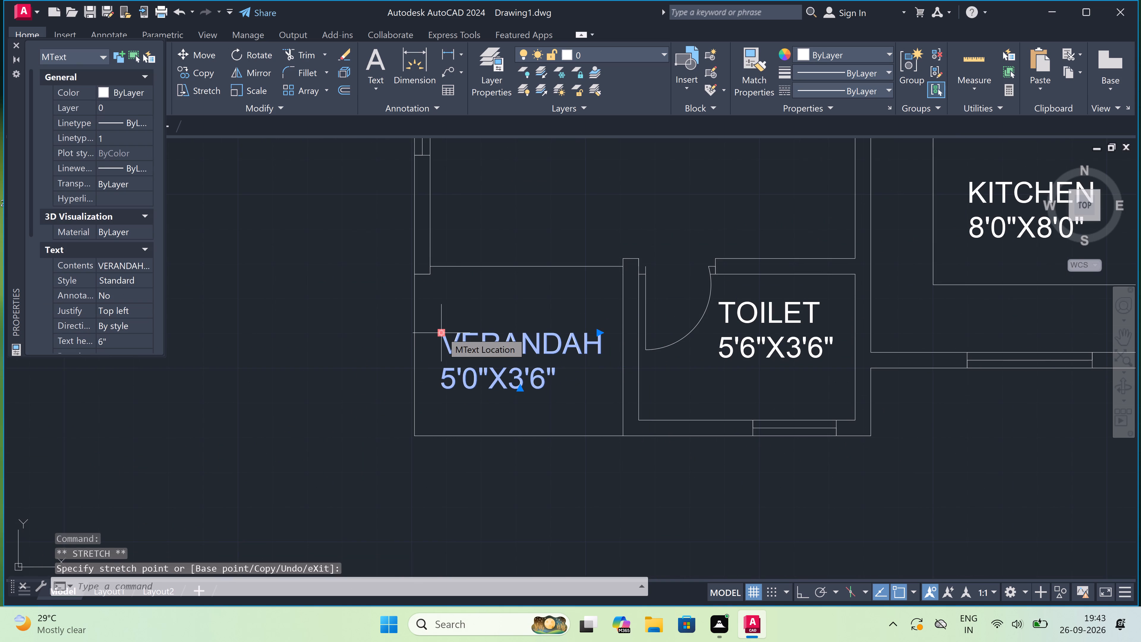
pyautogui.scroll(-2, 442, 332)
pyautogui.press('Escape')
# Shift the lower-right VERANDAH 5'0"X3'6" label slightly up and left within its verandah.
pyautogui.scroll(-2, 442, 332)
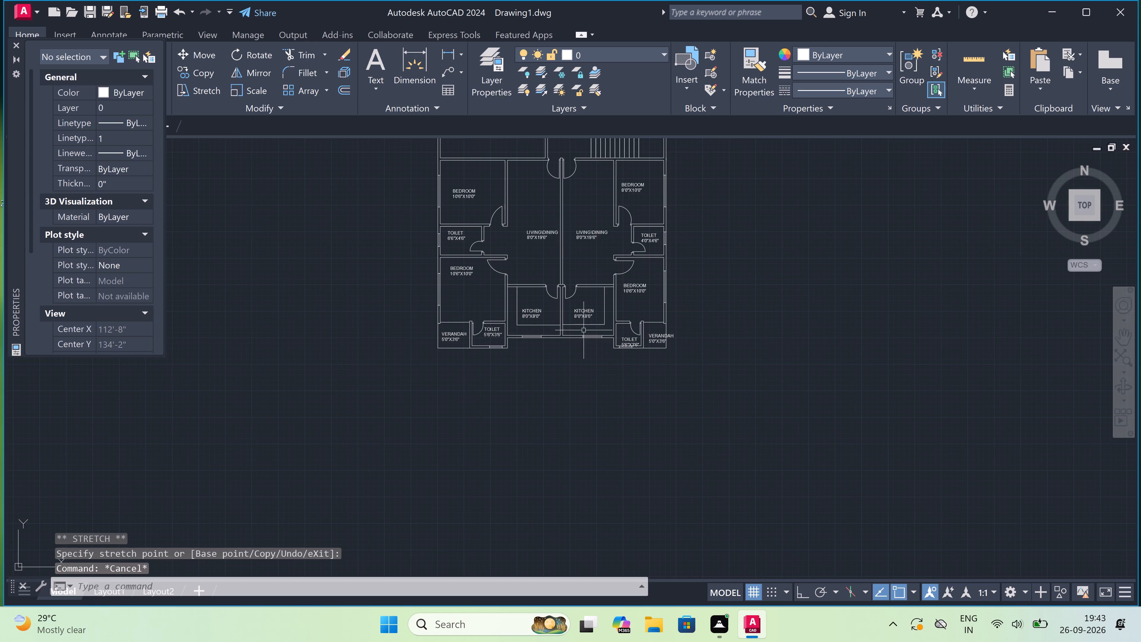
pyautogui.scroll(3, 628, 339)
pyautogui.scroll(2, 687, 328)
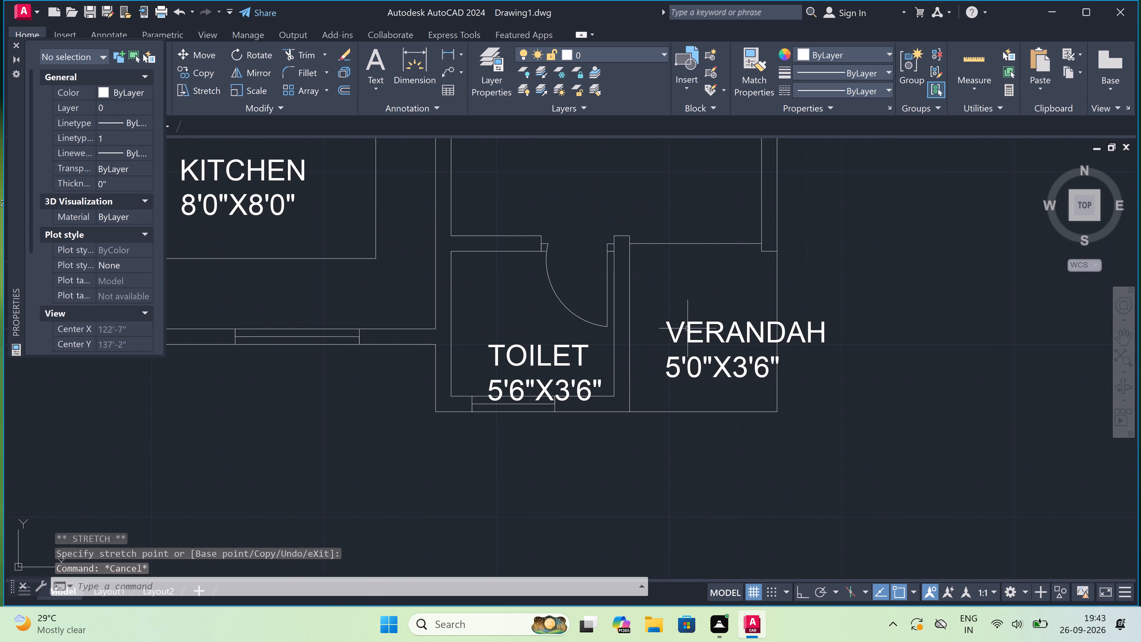
pyautogui.click(688, 328)
pyautogui.click(666, 319)
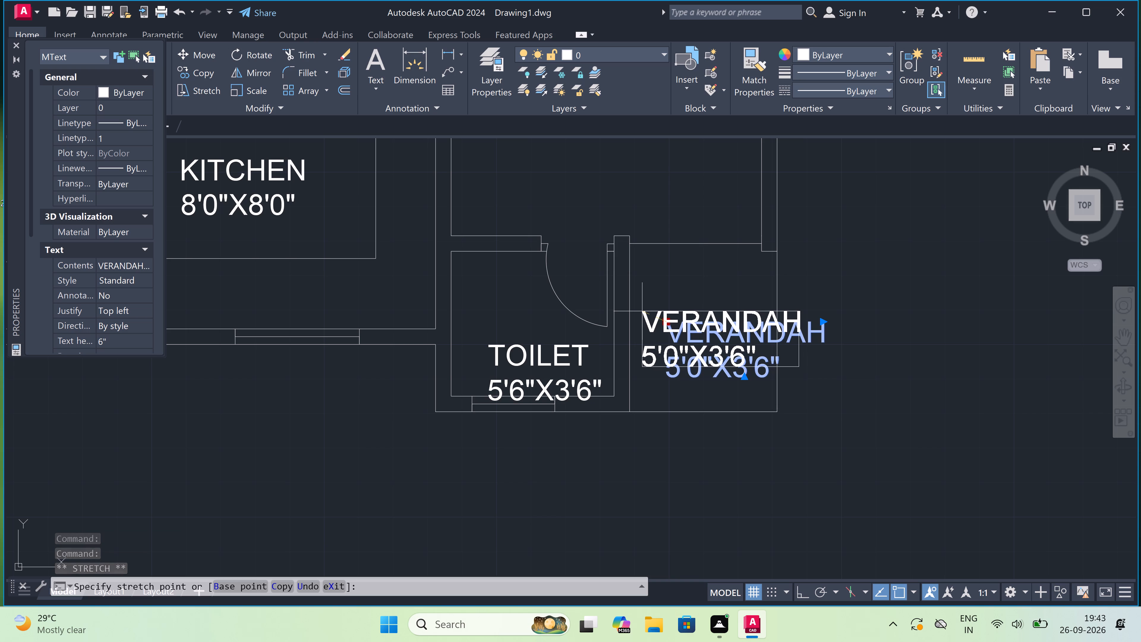
pyautogui.click(642, 311)
pyautogui.press('Escape')
# Shorten the first line of the lower-right verandah label to VER, keeping 5'0"X3'6" on the second line.
pyautogui.tripleClick(678, 317)
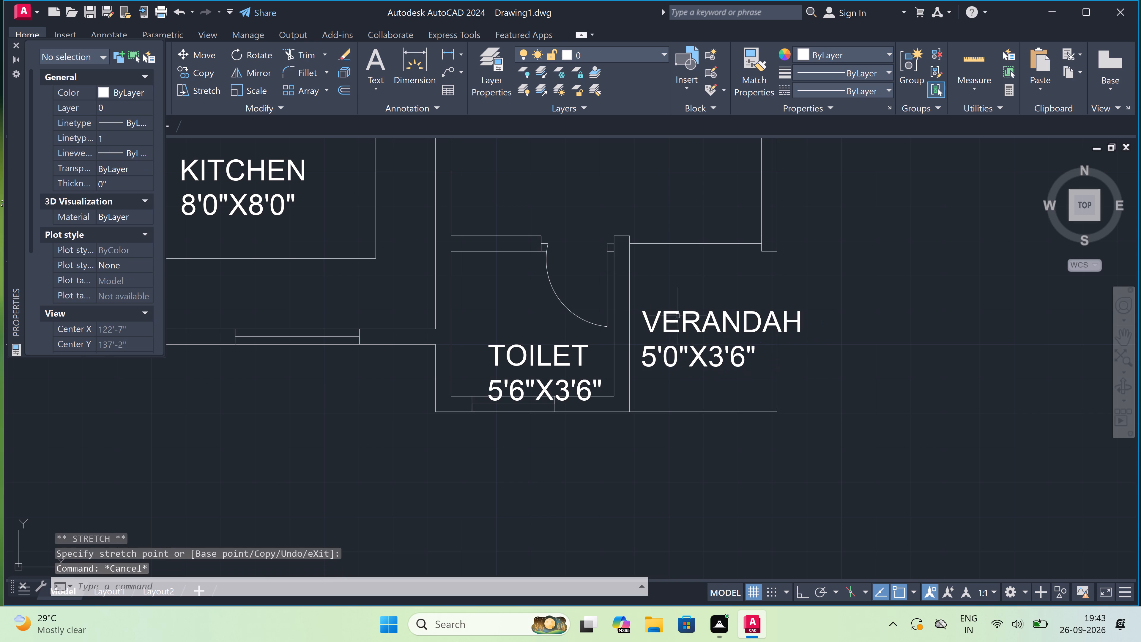
pyautogui.tripleClick(679, 318)
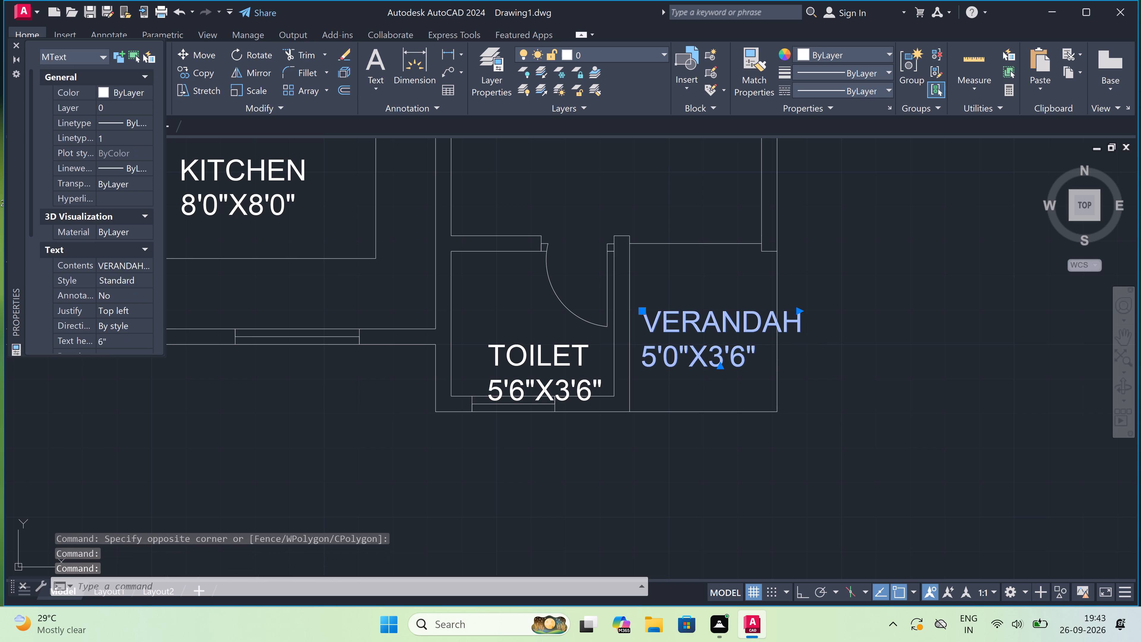
pyautogui.click(797, 322)
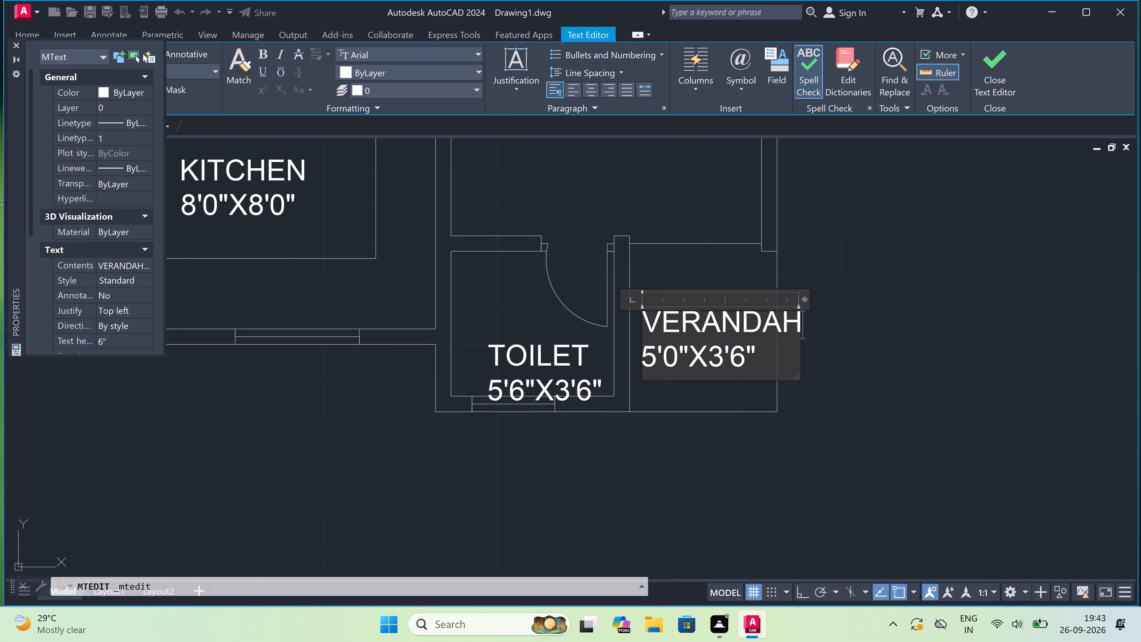
pyautogui.press('BackSpace')
pyautogui.press('BackSpace')
pyautogui.press('BackSpace')
pyautogui.press('BackSpace')
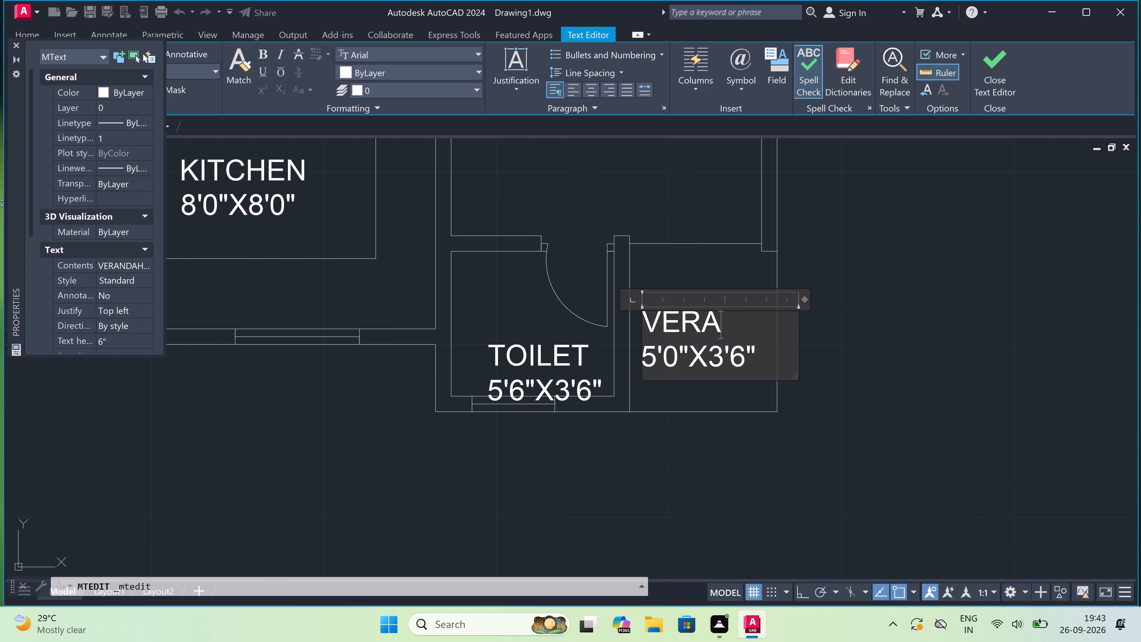
pyautogui.press('BackSpace')
pyautogui.click(702, 277)
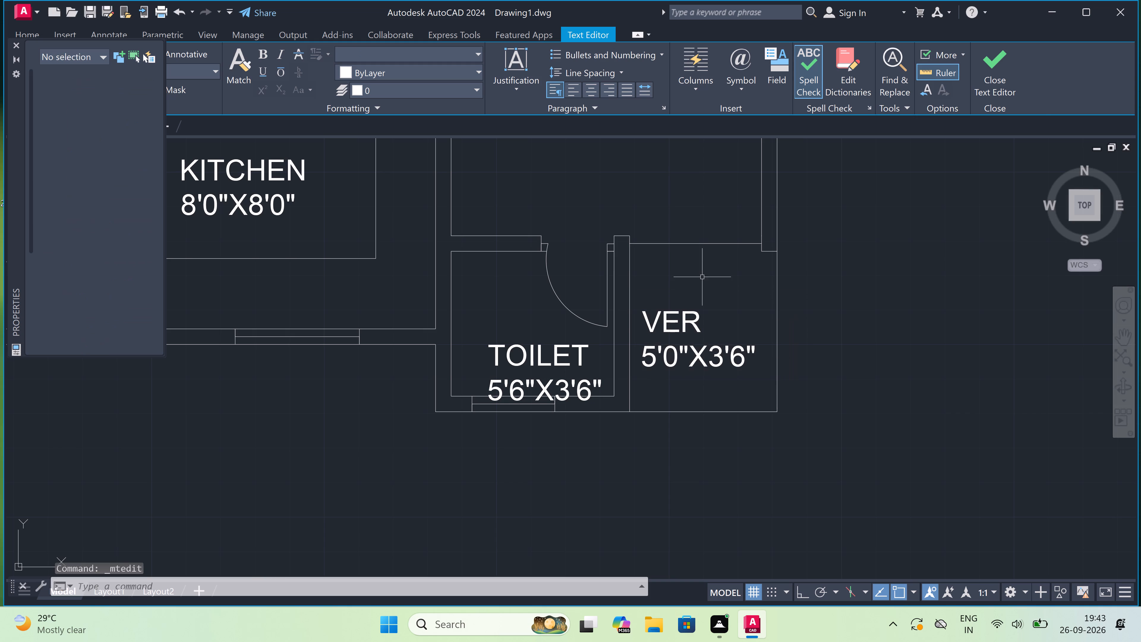
# Move the plan's lower-right TOILET 5'6"X3'6" label up and to the left so it sits inside the toilet walls.
pyautogui.click(496, 362)
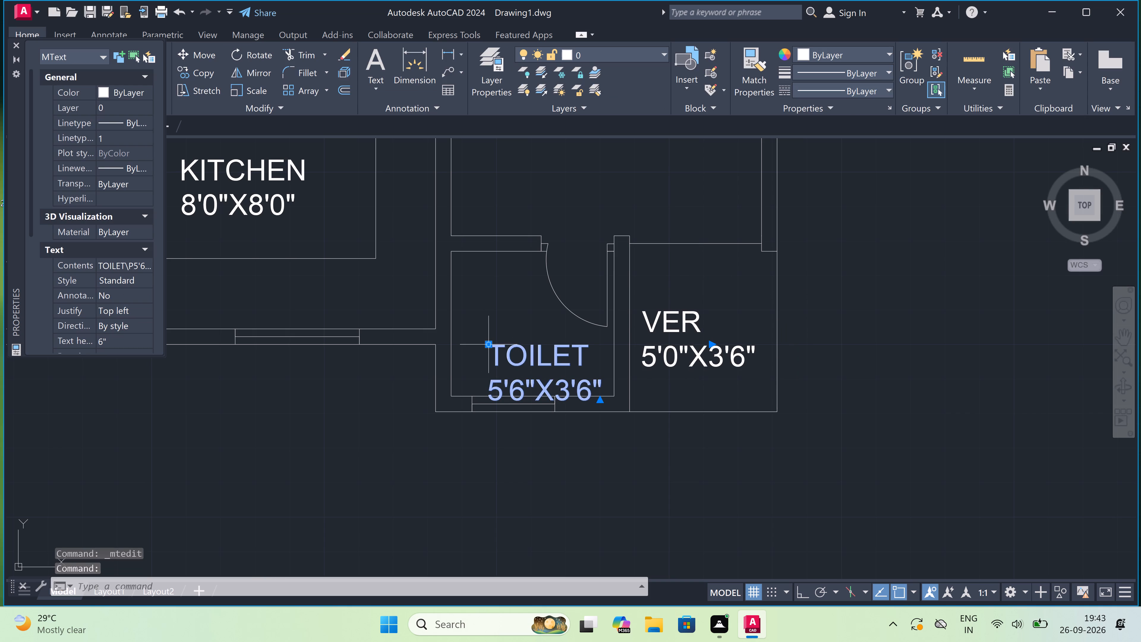
pyautogui.click(486, 344)
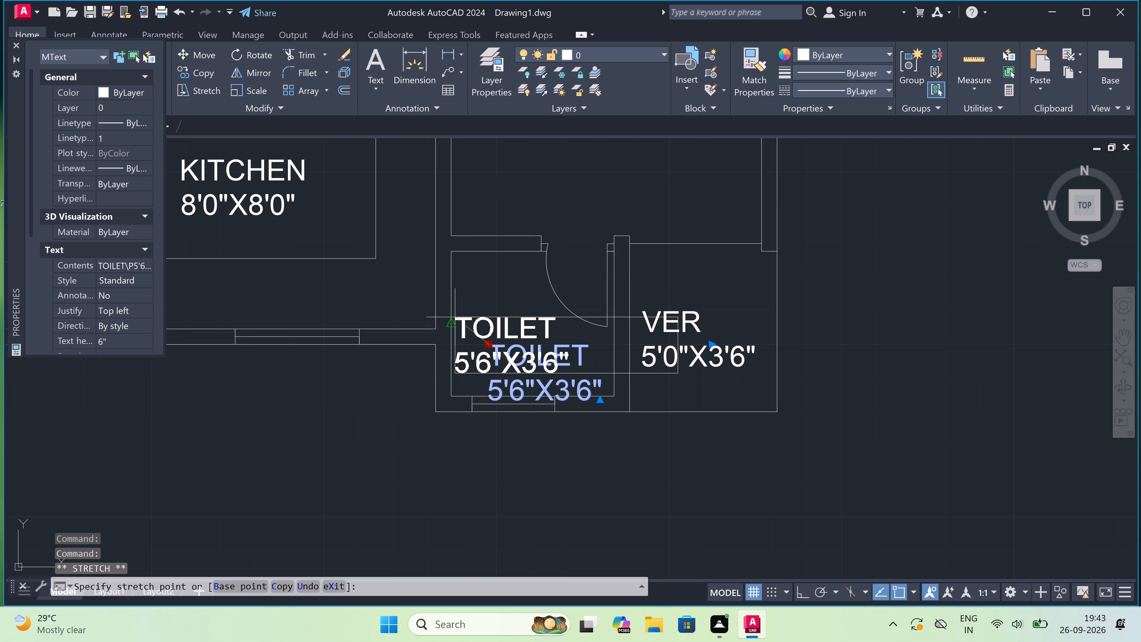
pyautogui.scroll(3, 455, 317)
pyautogui.click(457, 314)
pyautogui.press('Escape')
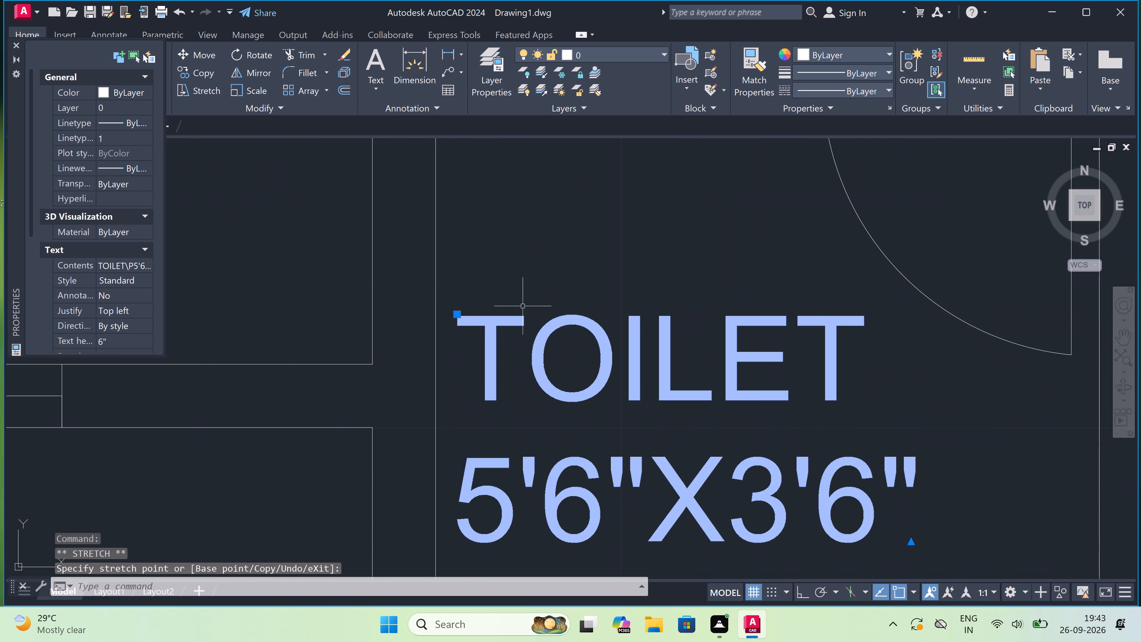
# Shorten the first line of the plan's lower-left verandah label to VER, keeping 5'0"X3'6" on the second line.
pyautogui.scroll(-11, 547, 316)
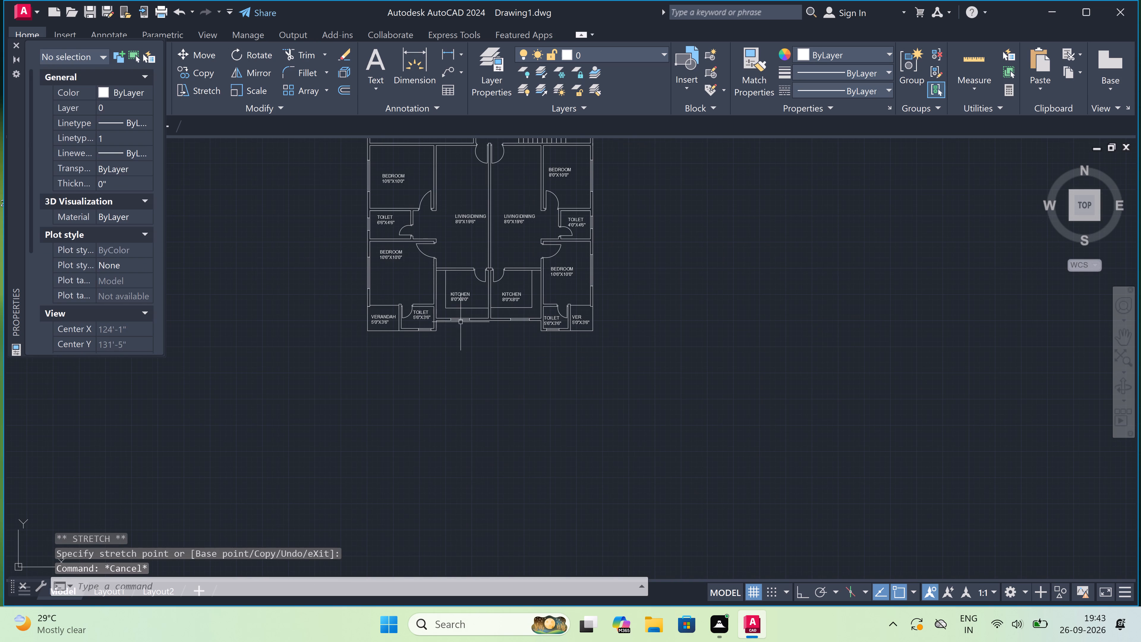
pyautogui.scroll(3, 330, 321)
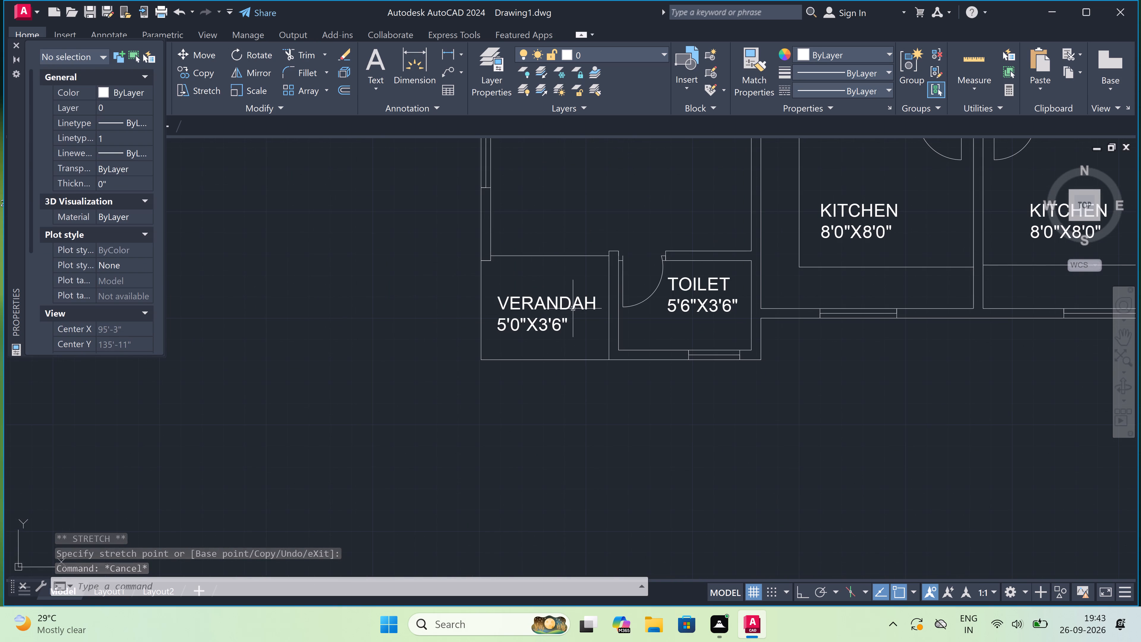
pyautogui.doubleClick(532, 313)
pyautogui.click(531, 311)
pyautogui.tripleClick(518, 300)
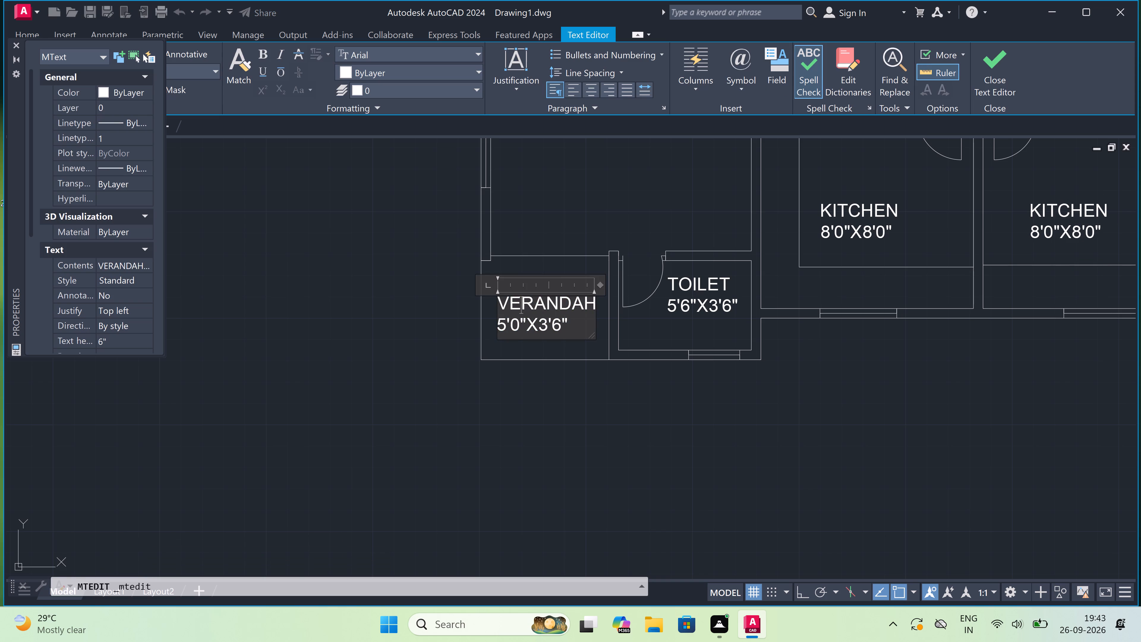
pyautogui.click(593, 304)
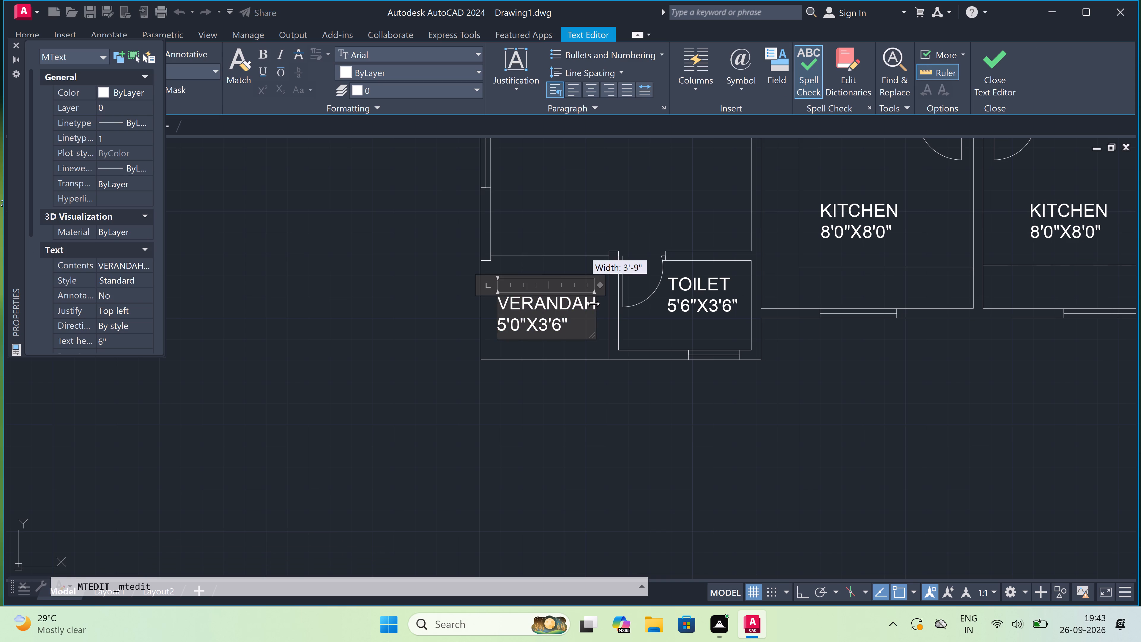
pyautogui.doubleClick(594, 313)
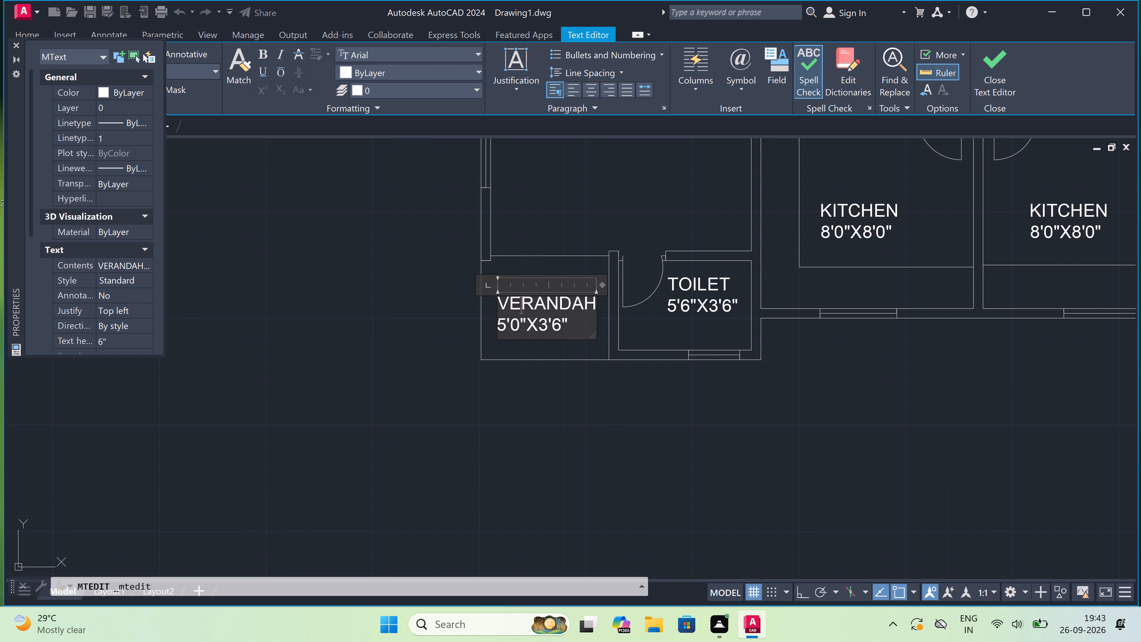
pyautogui.click(591, 305)
pyautogui.press('BackSpace')
pyautogui.press('BackSpace')
pyautogui.press('BackSpace')
pyautogui.press('BackSpace')
pyautogui.press('BackSpace')
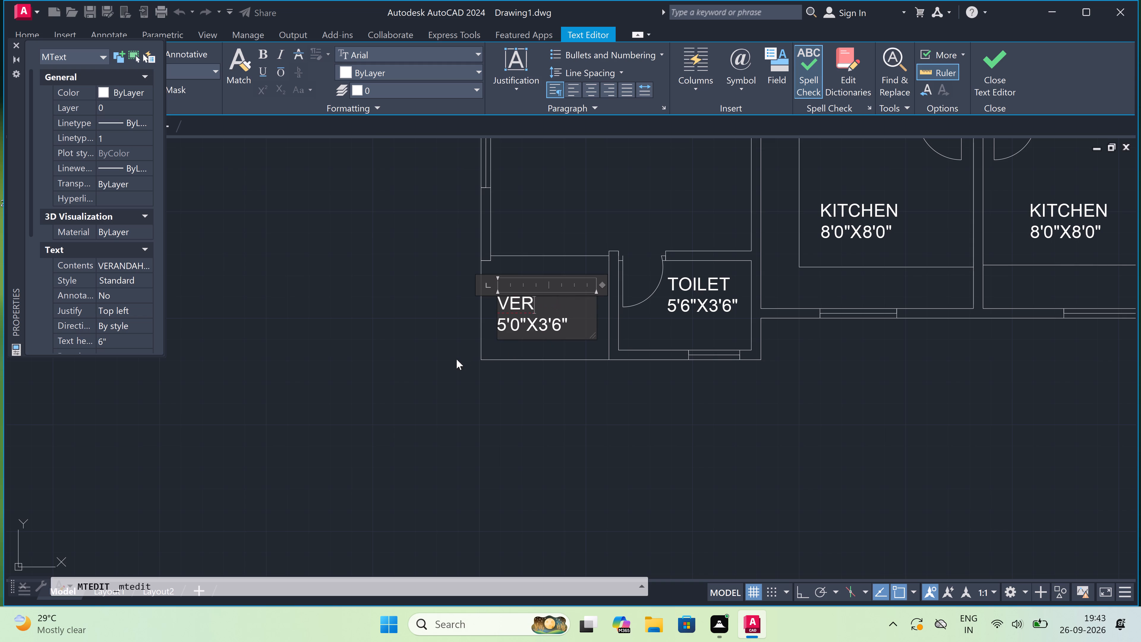
pyautogui.click(456, 360)
# Change the dimensions in the plan's lower-right TOILET label to 3'6"X3'6".
pyautogui.scroll(-4, 456, 361)
pyautogui.scroll(-2, 546, 341)
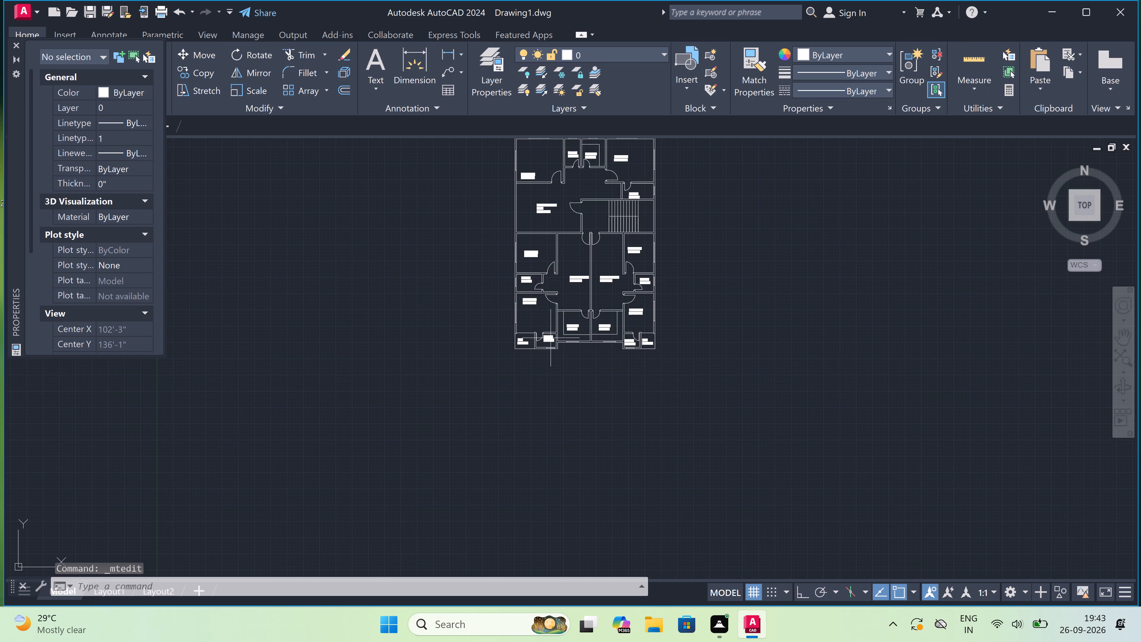
pyautogui.scroll(1, 648, 339)
pyautogui.scroll(3, 605, 354)
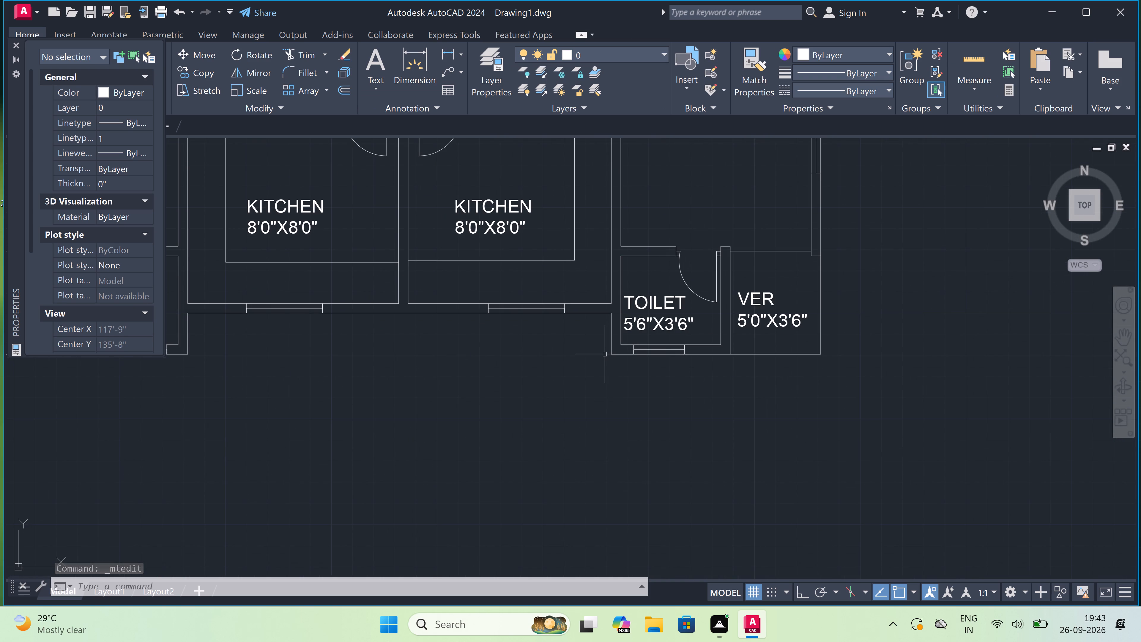
pyautogui.scroll(-1, 603, 356)
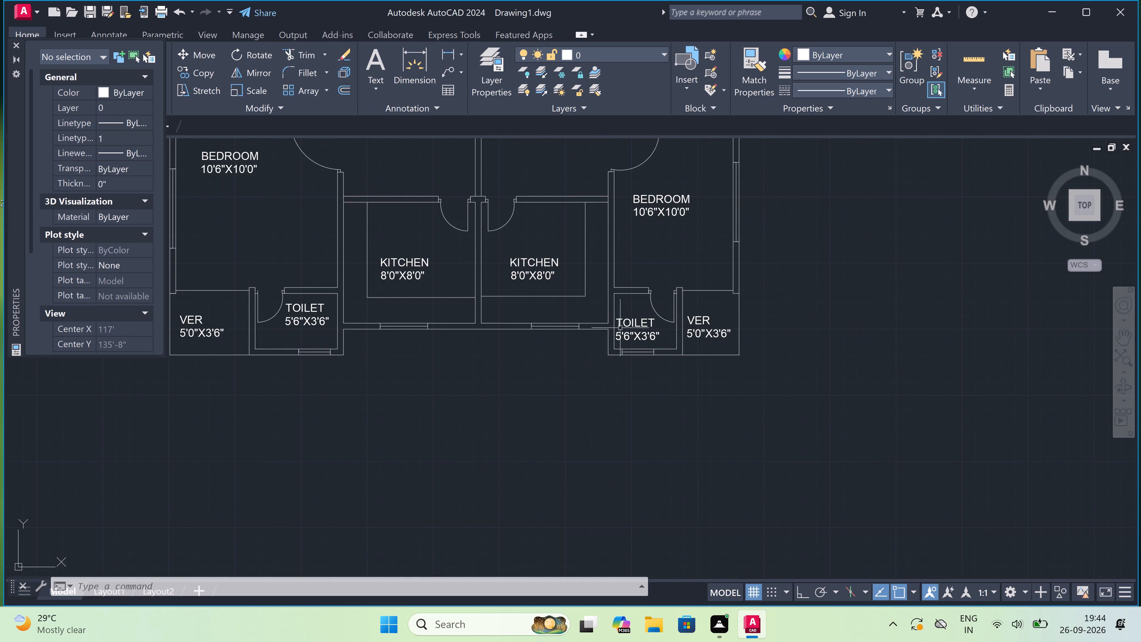
pyautogui.scroll(3, 632, 323)
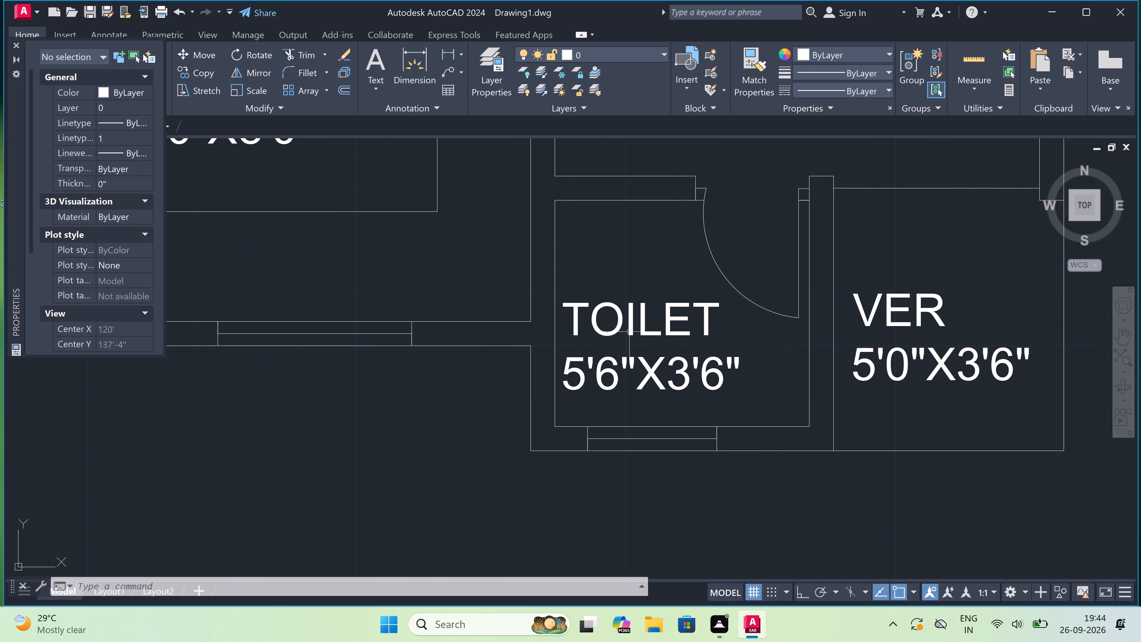
pyautogui.tripleClick(610, 363)
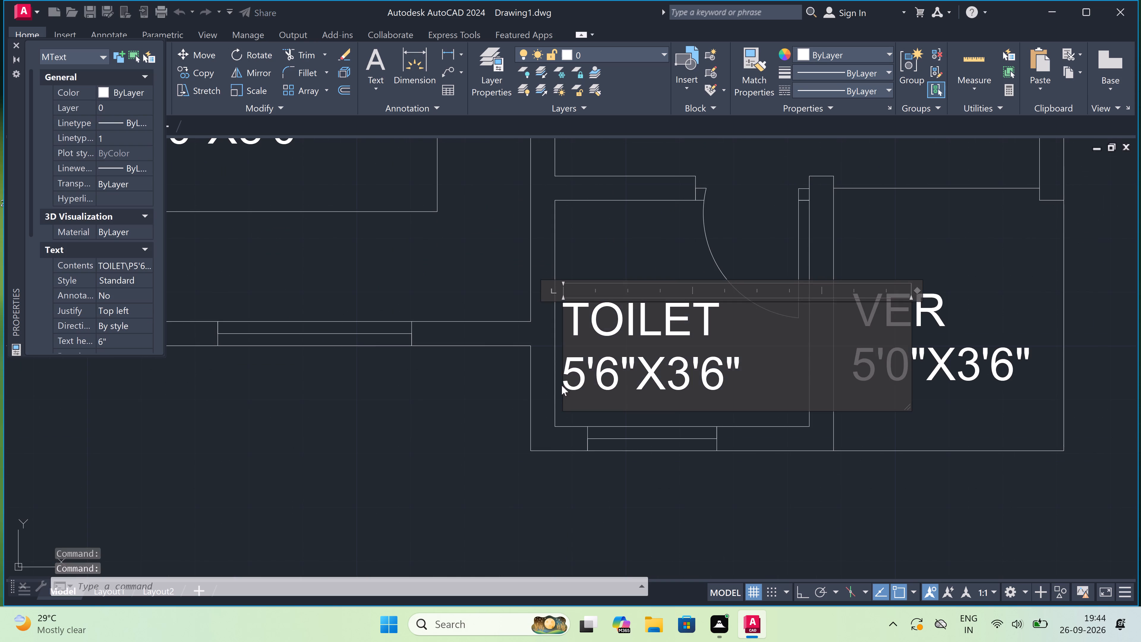
pyautogui.click(584, 376)
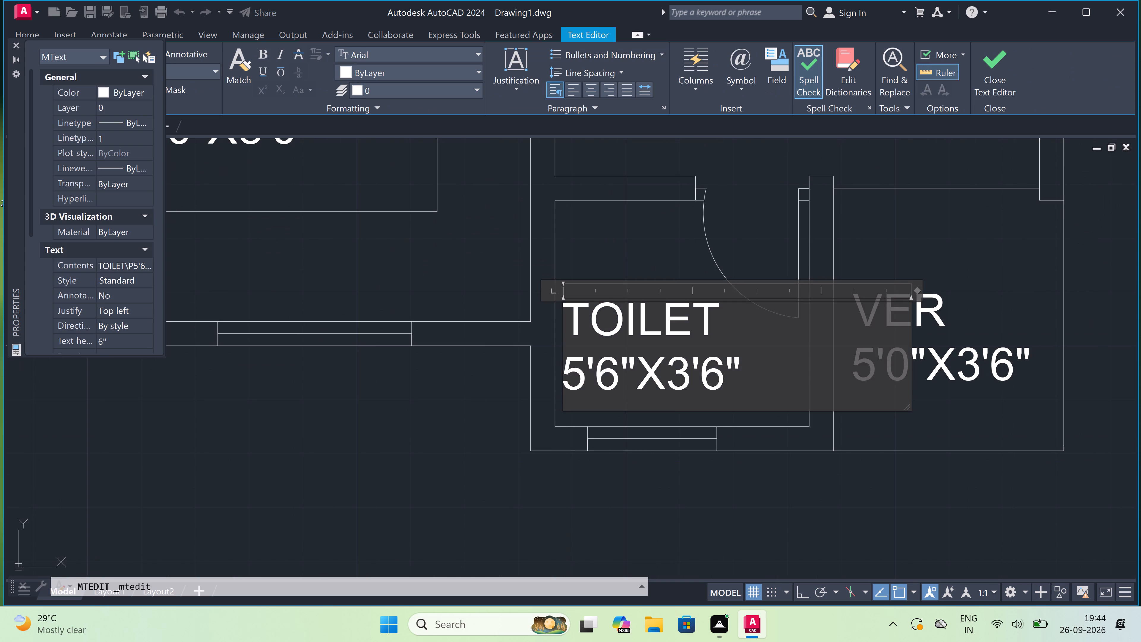
pyautogui.press('BackSpace')
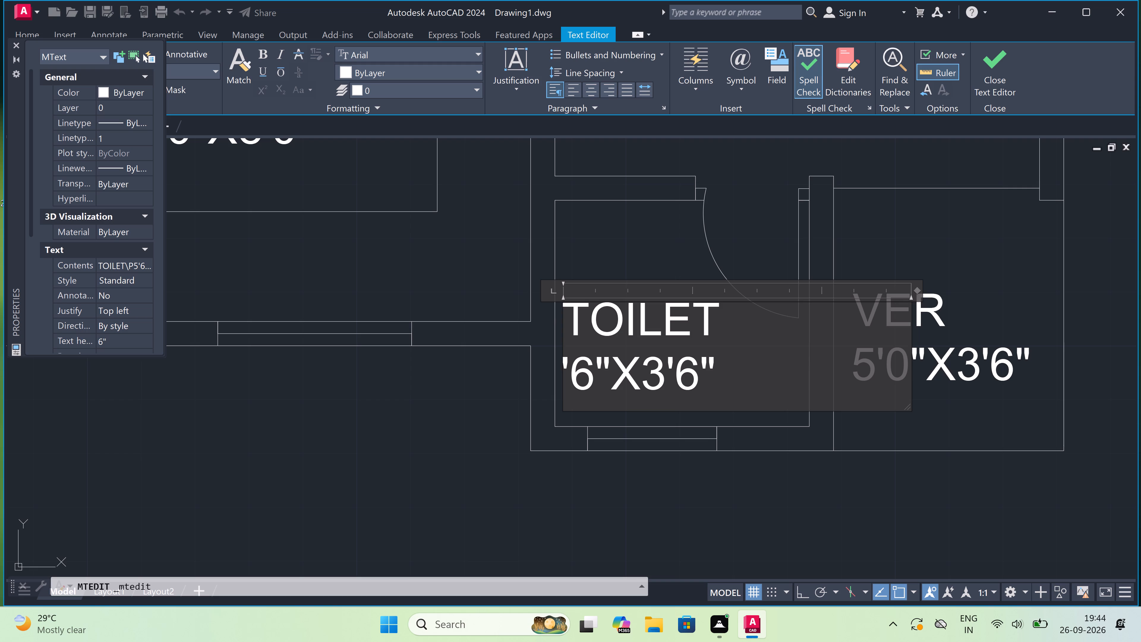
pyautogui.press('3')
pyautogui.click(425, 426)
# Change the dimensions in the plan's lower-right VER label to 3'0"X3'6".
pyautogui.scroll(-3, 438, 409)
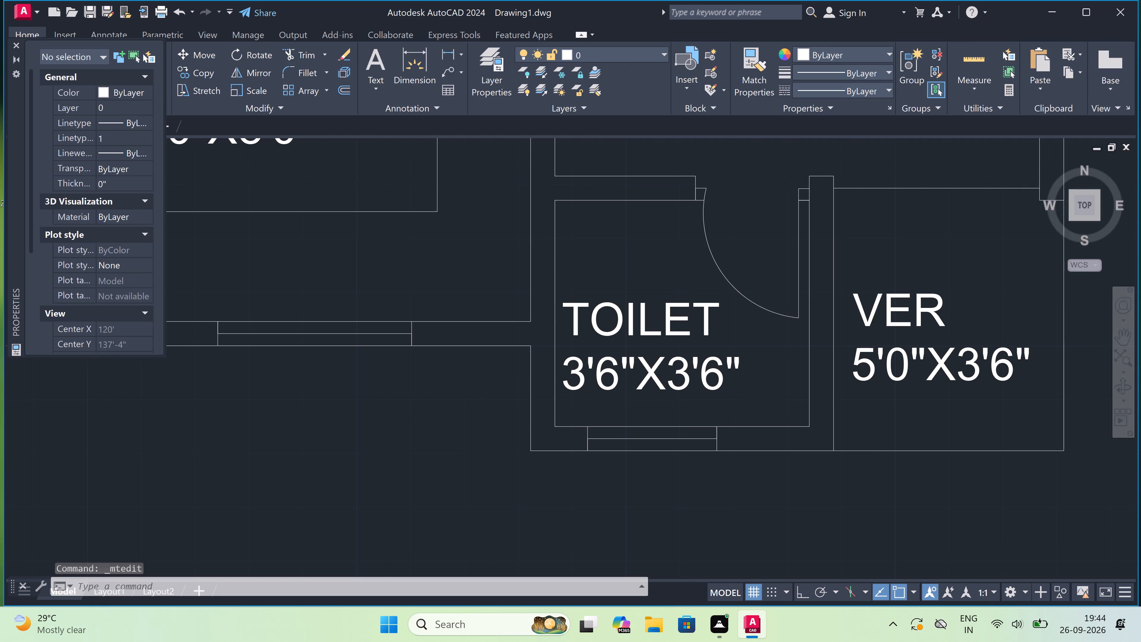
pyautogui.scroll(2, 712, 381)
pyautogui.doubleClick(712, 378)
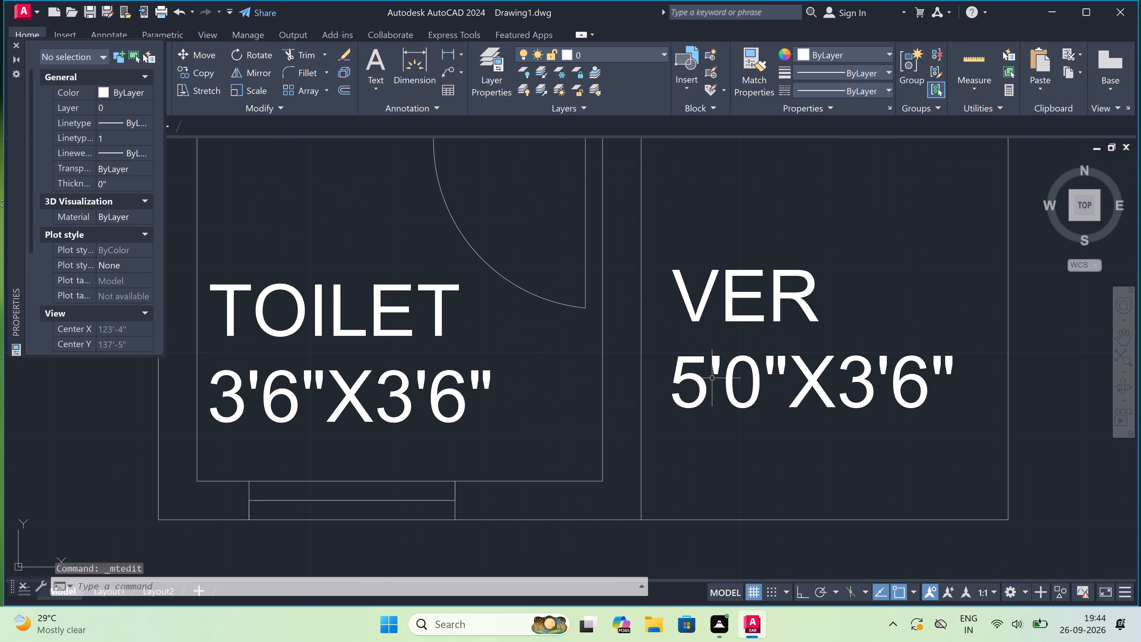
pyautogui.click(732, 355)
pyautogui.tripleClick(738, 360)
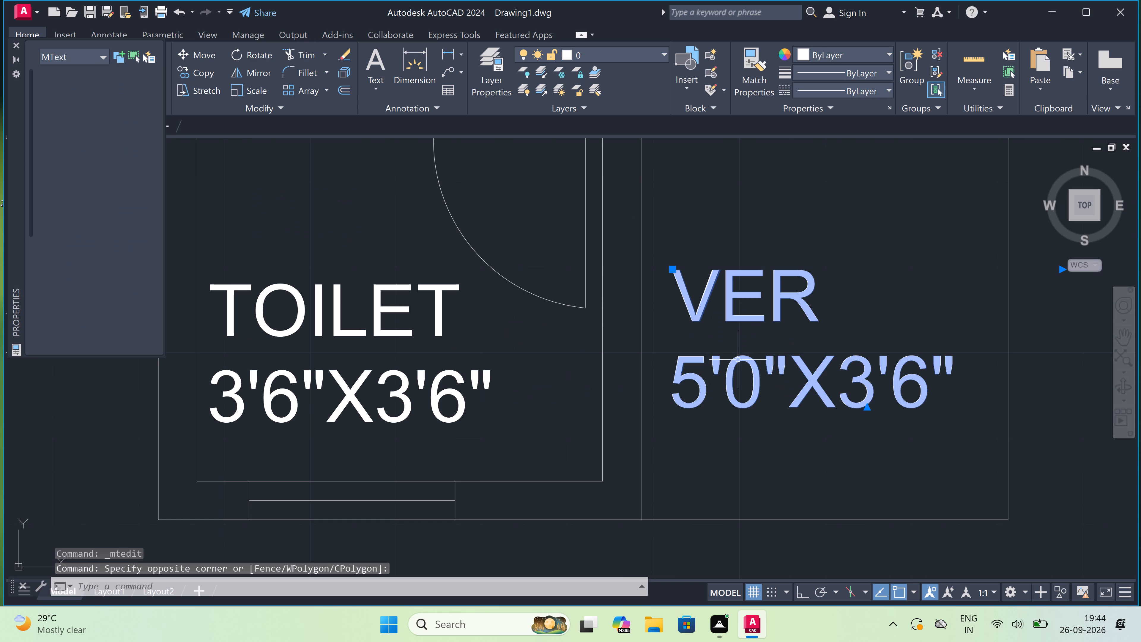
pyautogui.click(698, 383)
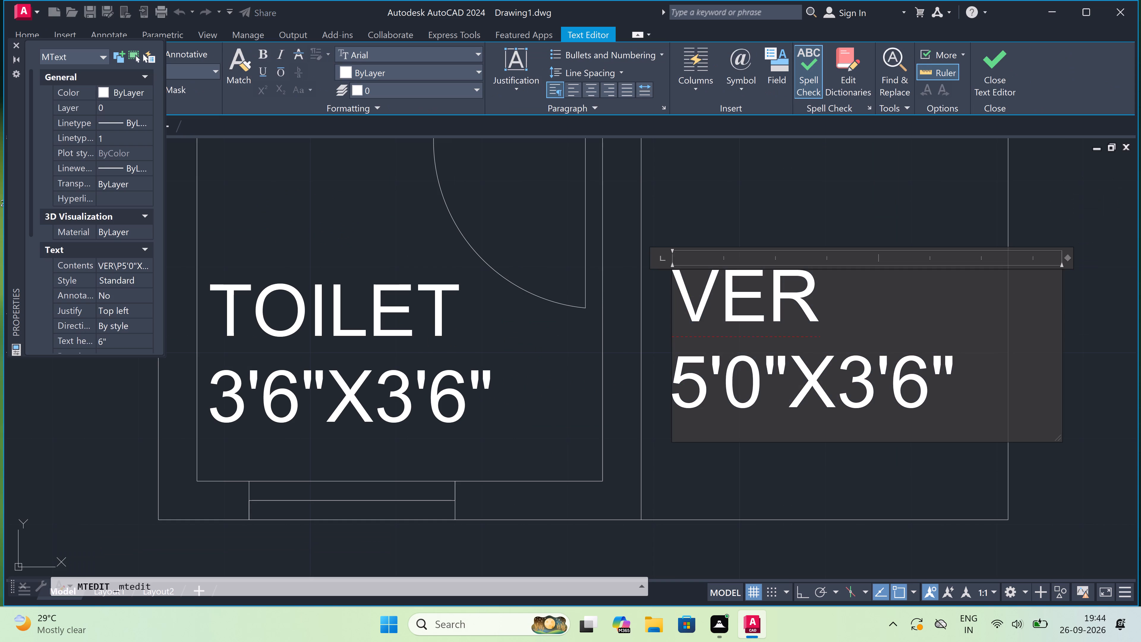
pyautogui.press('BackSpace')
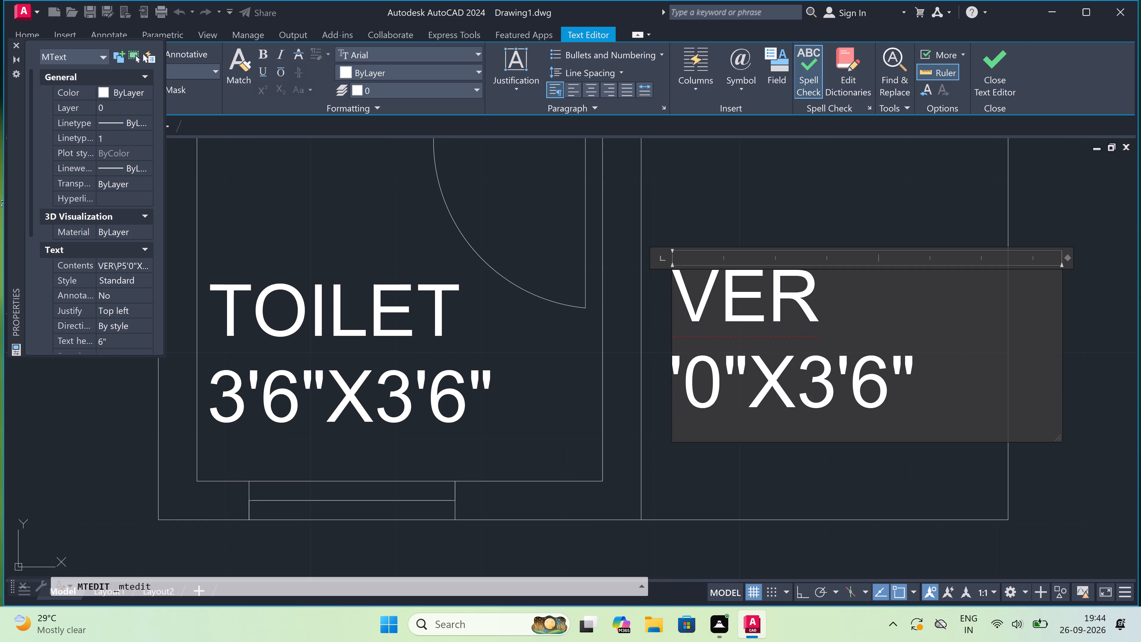
pyautogui.press('3')
pyautogui.click(703, 231)
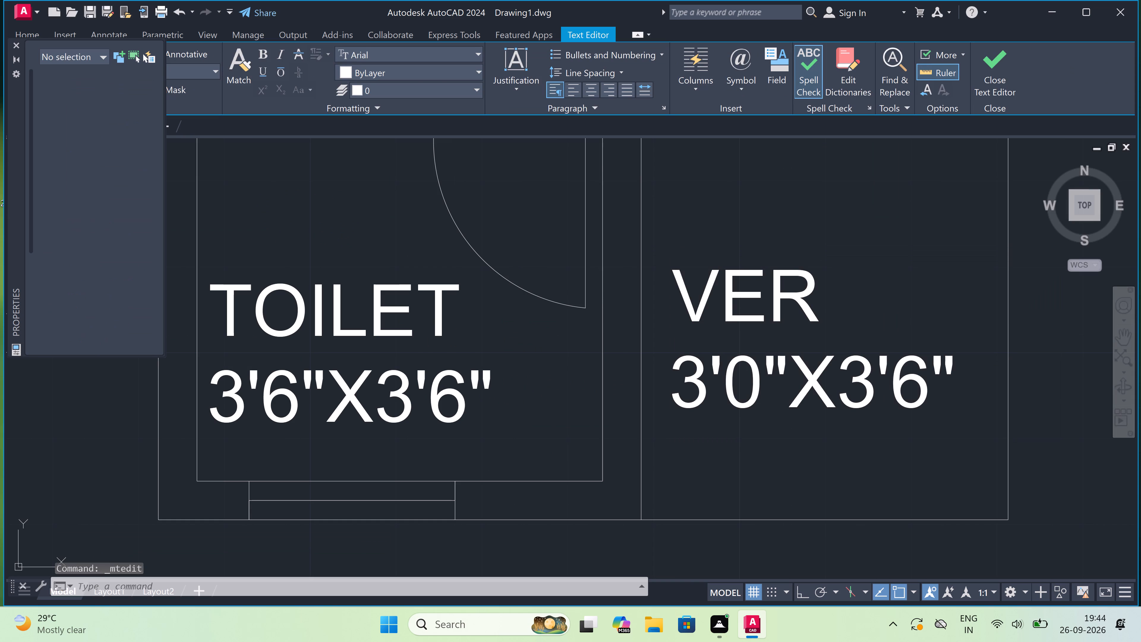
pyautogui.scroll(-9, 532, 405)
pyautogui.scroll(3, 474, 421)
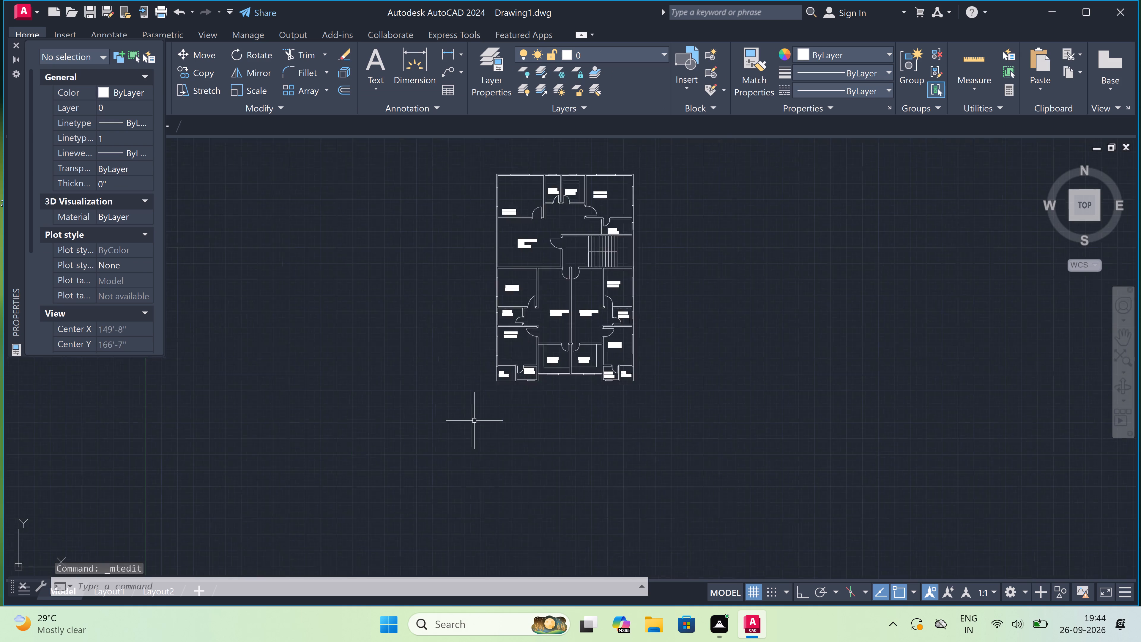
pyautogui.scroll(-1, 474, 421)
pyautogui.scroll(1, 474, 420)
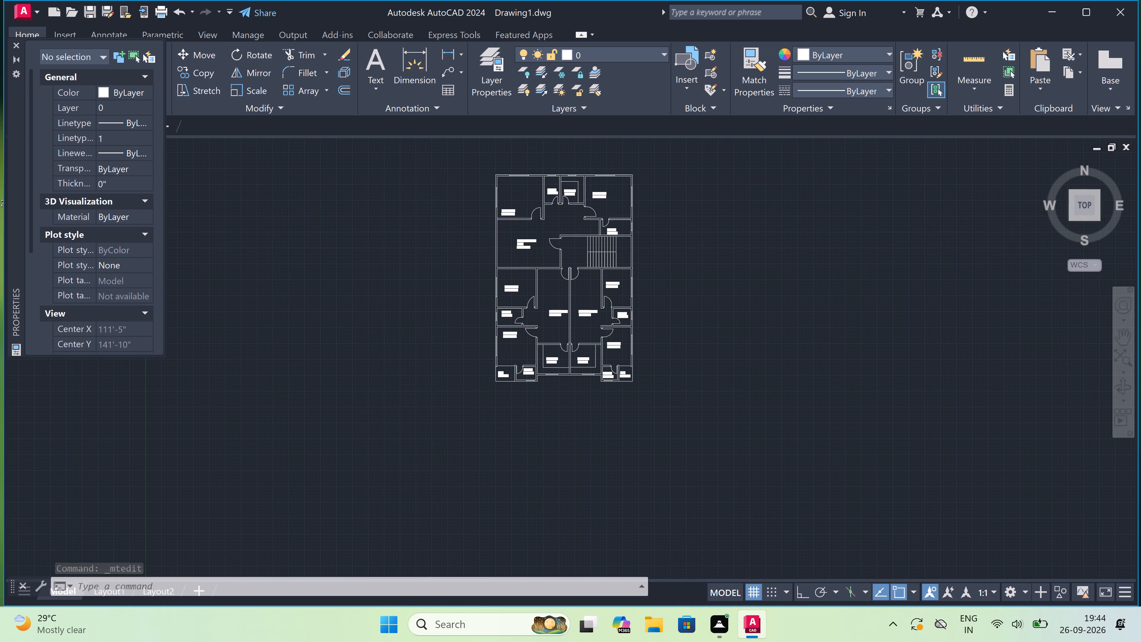
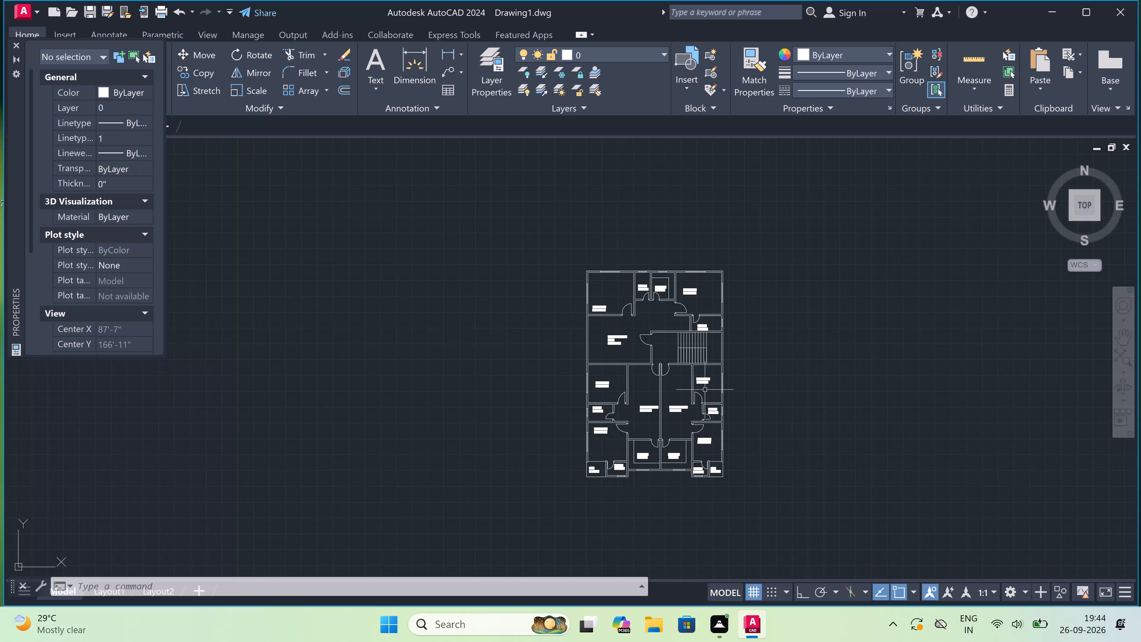
# Copy the entire labelled floor plan horizontally about 43' to the right of the original, with Ortho on.
pyautogui.moveTo(750, 248); pyautogui.dragTo(750, 251)
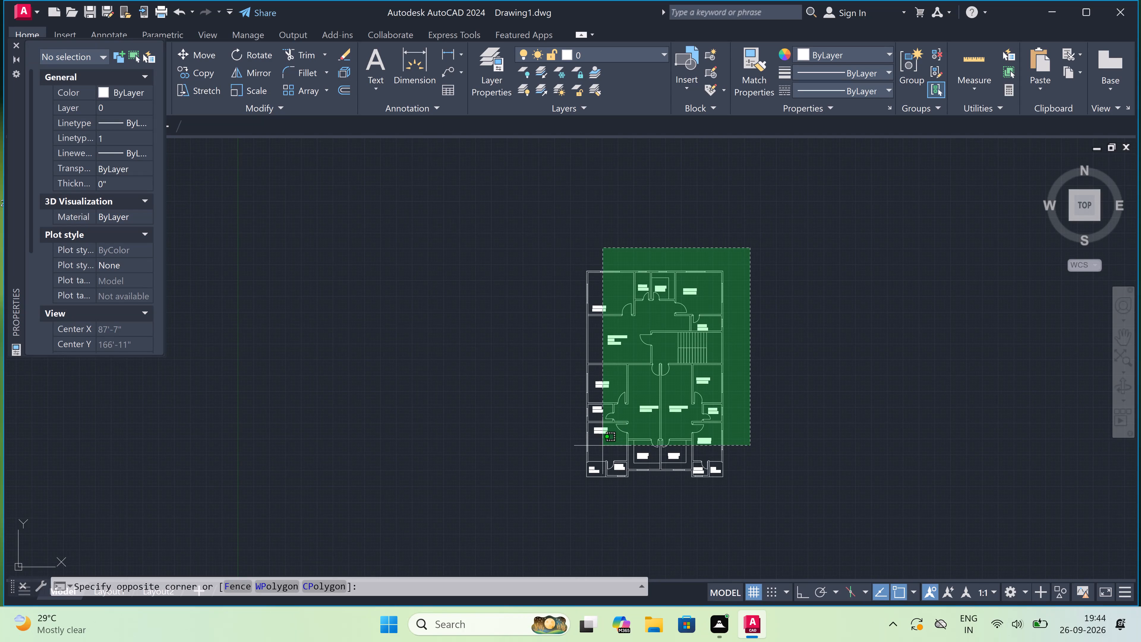
pyautogui.click(547, 511)
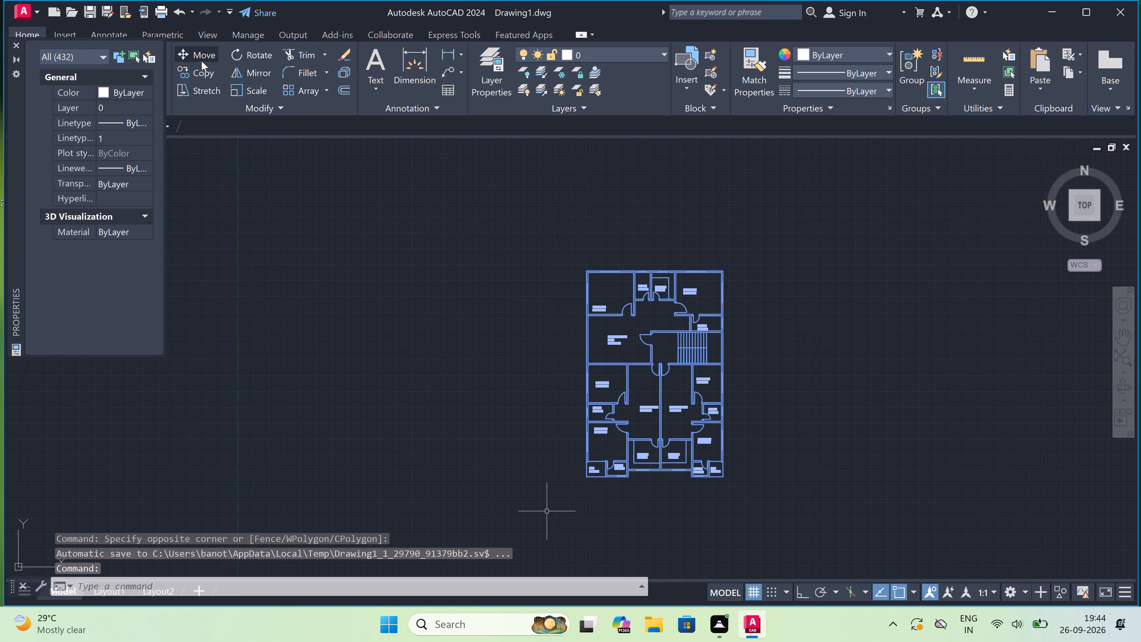
pyautogui.moveTo(200, 69); pyautogui.dragTo(204, 71)
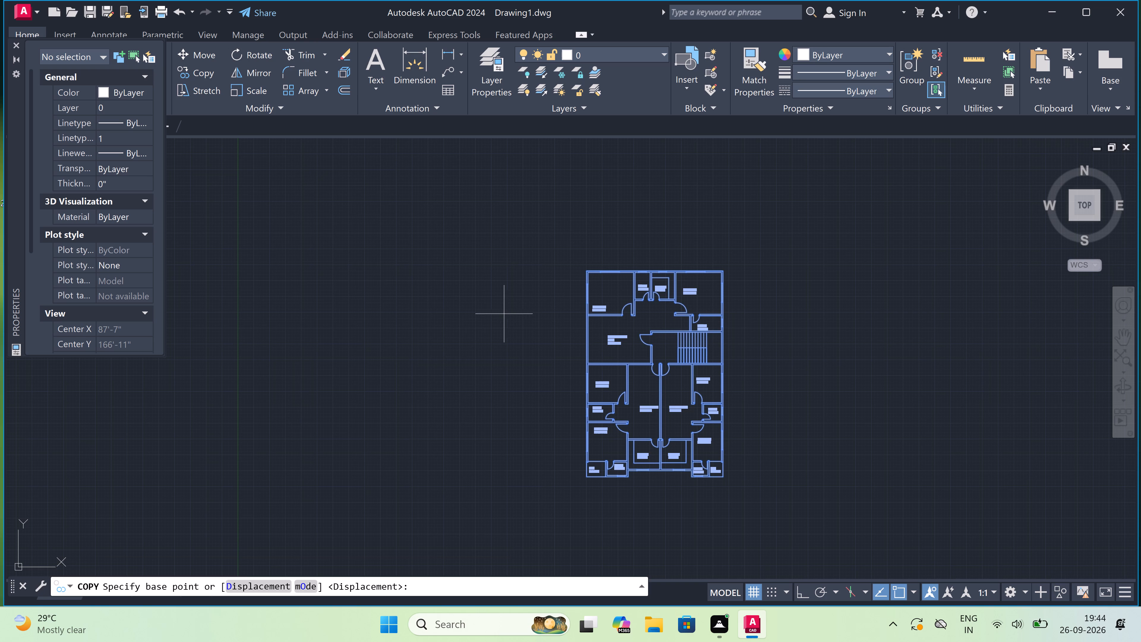
pyautogui.doubleClick(642, 385)
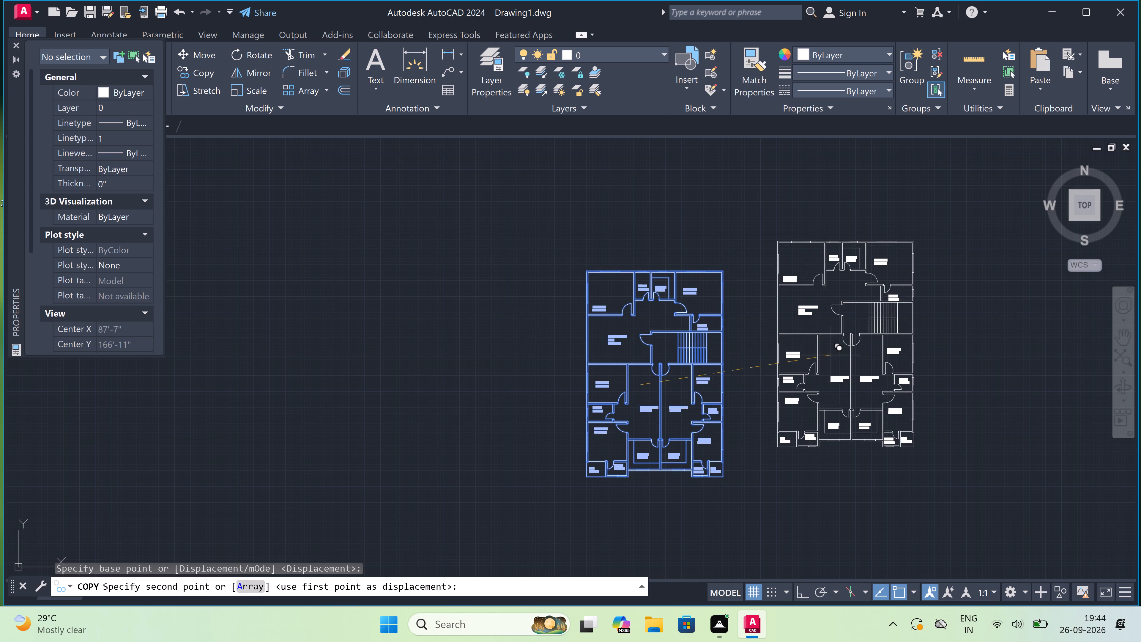
pyautogui.press('F8')
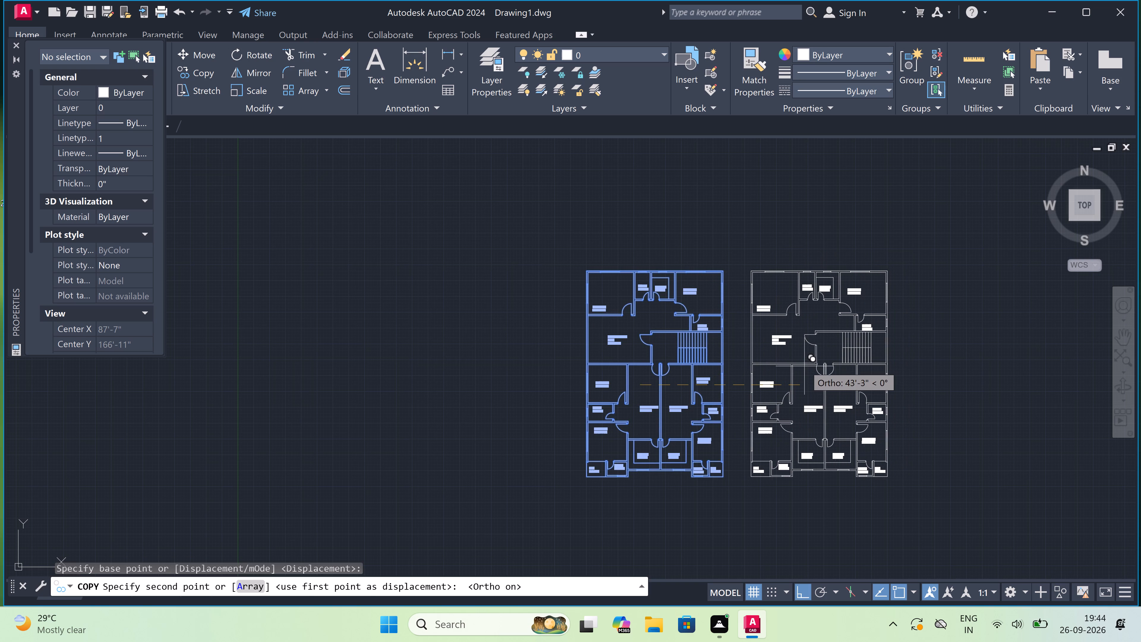
pyautogui.click(803, 365)
pyautogui.press('Escape')
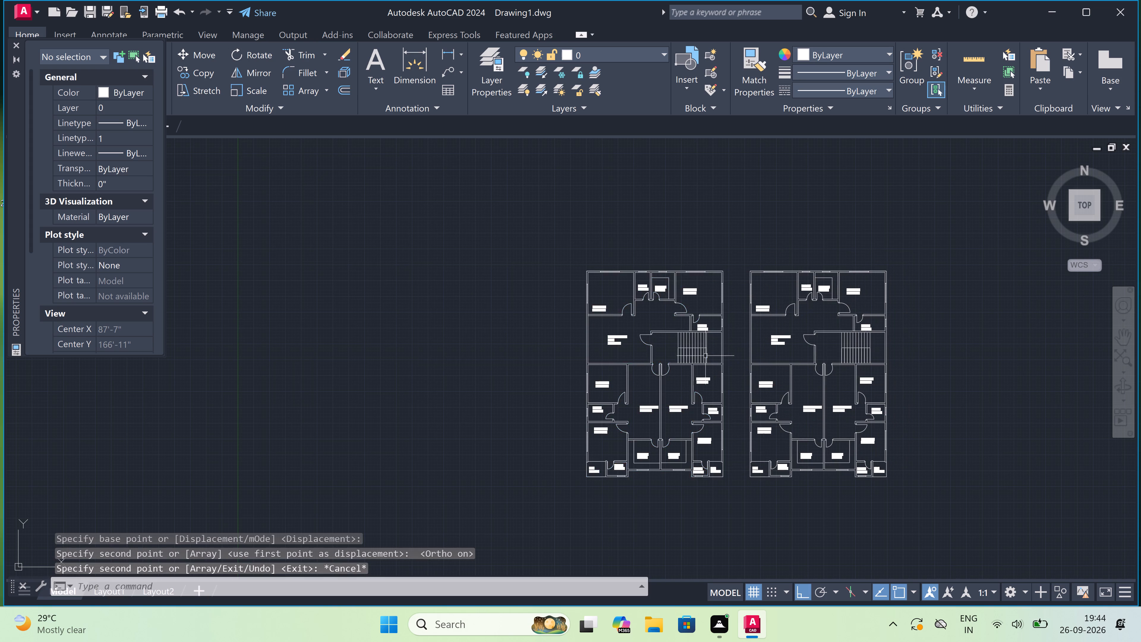
# Erase all the room, kitchen, toilet and verandah text labels from the copied floor plan, keeping its walls, doors and stairs.
pyautogui.scroll(-3, 630, 365)
pyautogui.scroll(4, 672, 364)
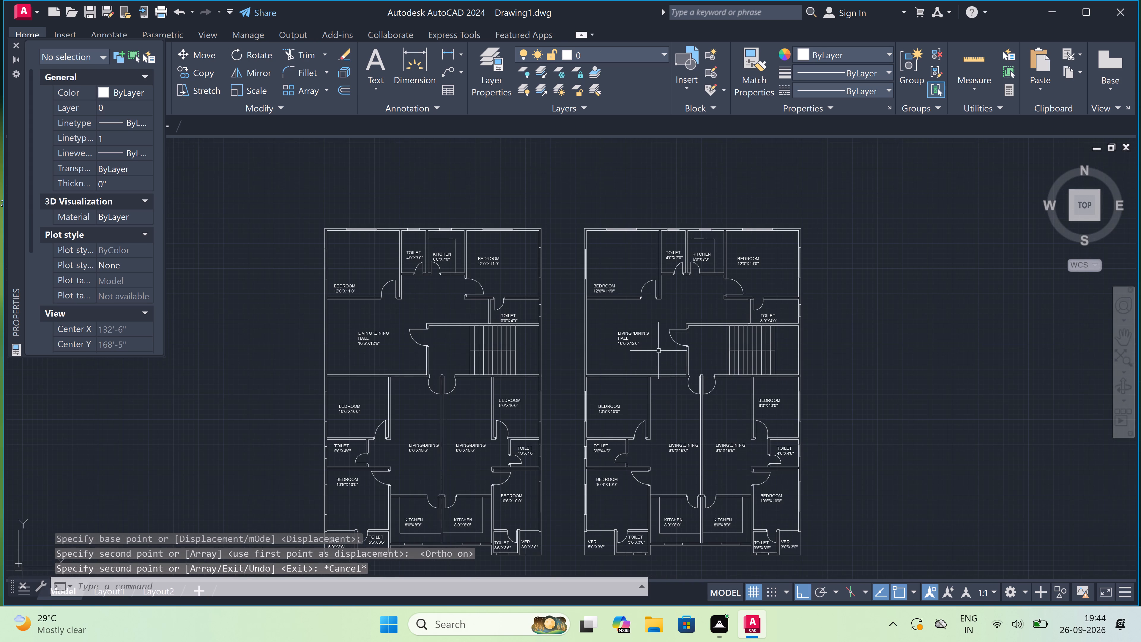
pyautogui.scroll(1, 631, 335)
pyautogui.click(624, 330)
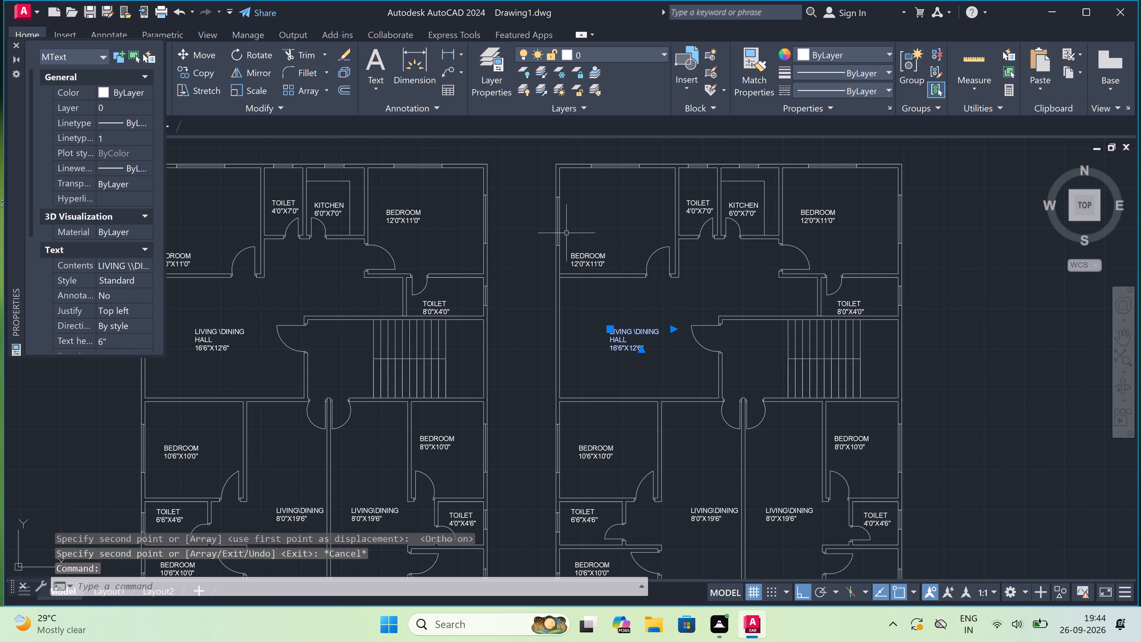
pyautogui.moveTo(583, 257); pyautogui.dragTo(584, 261)
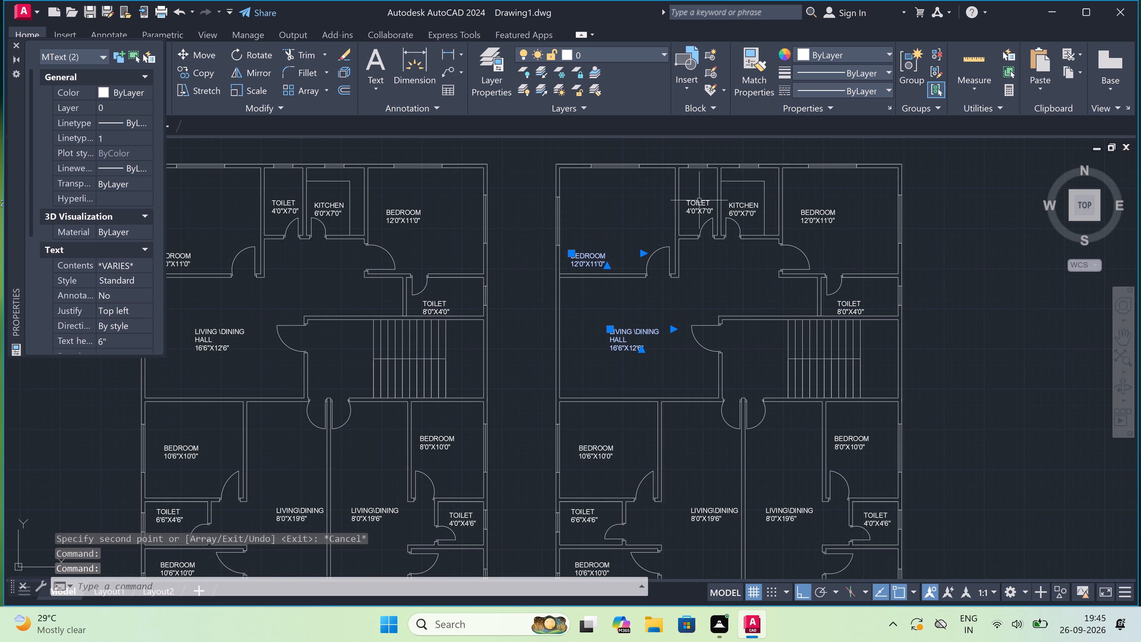
pyautogui.click(702, 207)
pyautogui.doubleClick(751, 209)
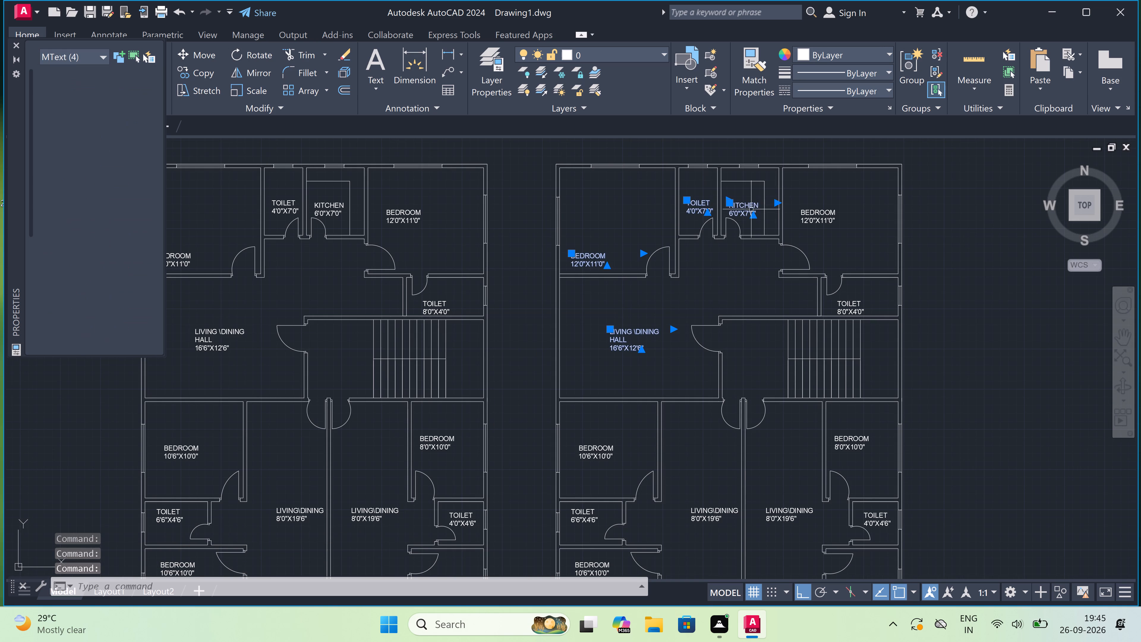
pyautogui.click(827, 217)
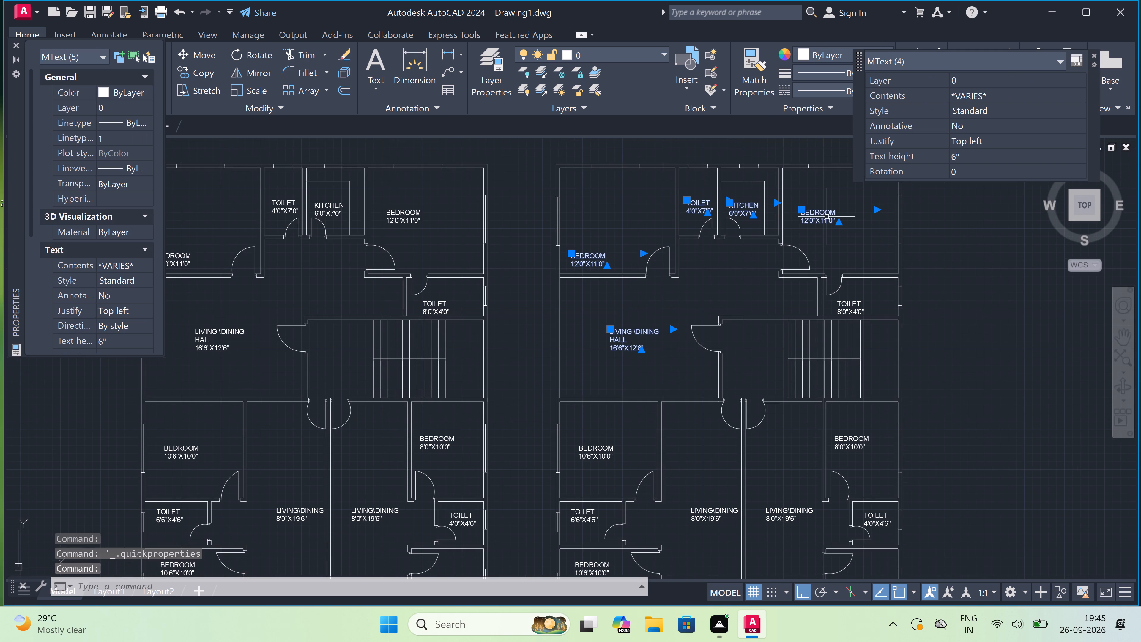
pyautogui.click(850, 311)
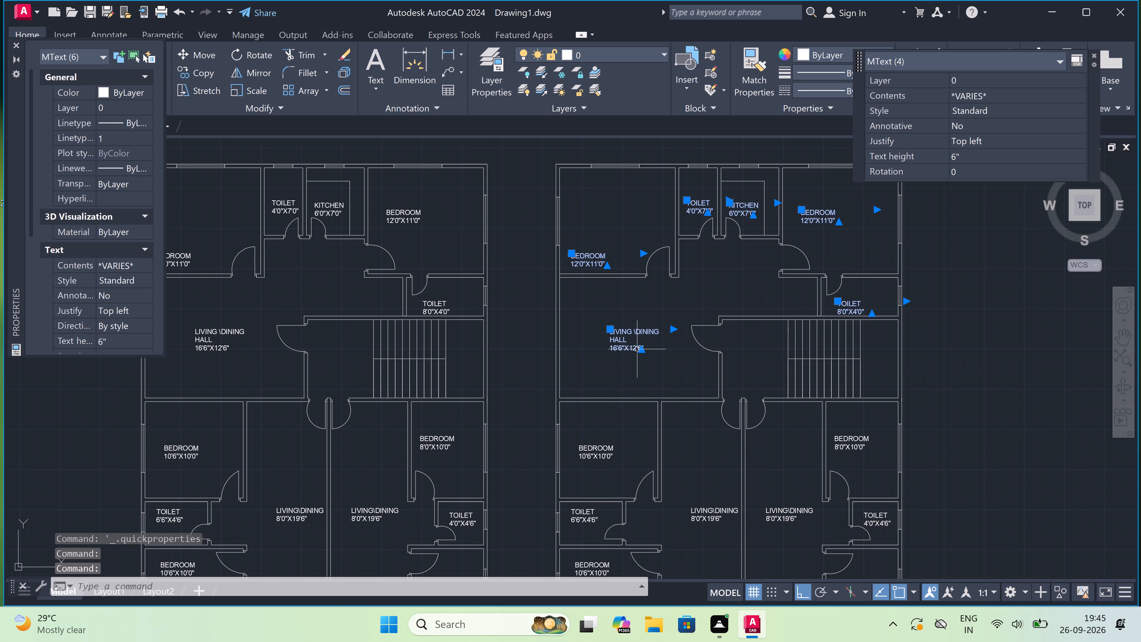
pyautogui.click(596, 447)
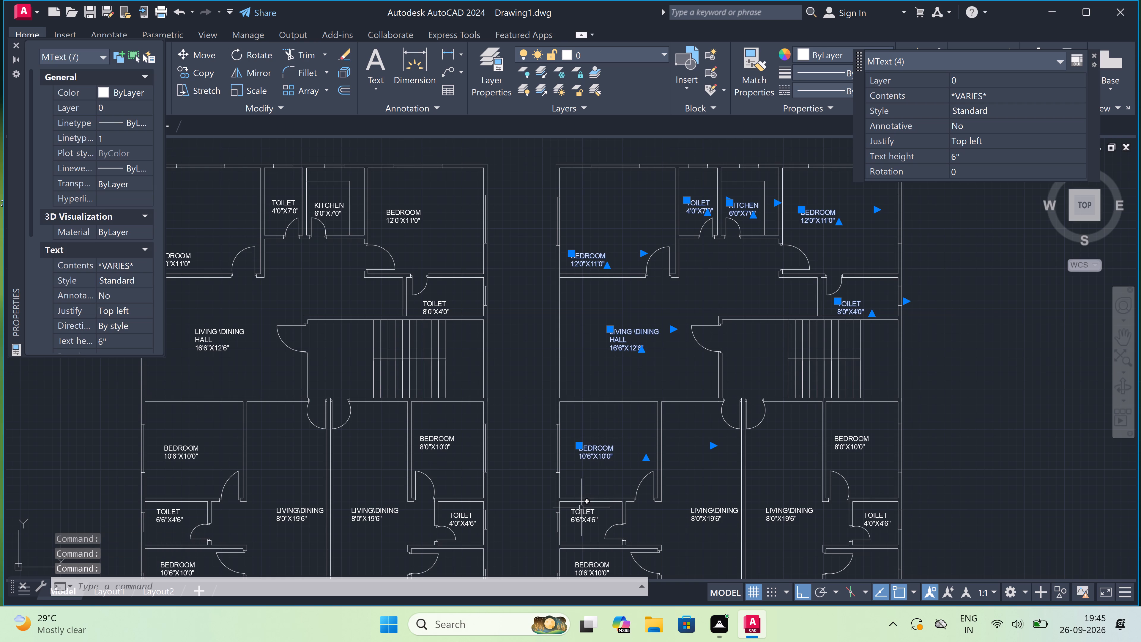
pyautogui.click(581, 512)
pyautogui.scroll(-4, 586, 445)
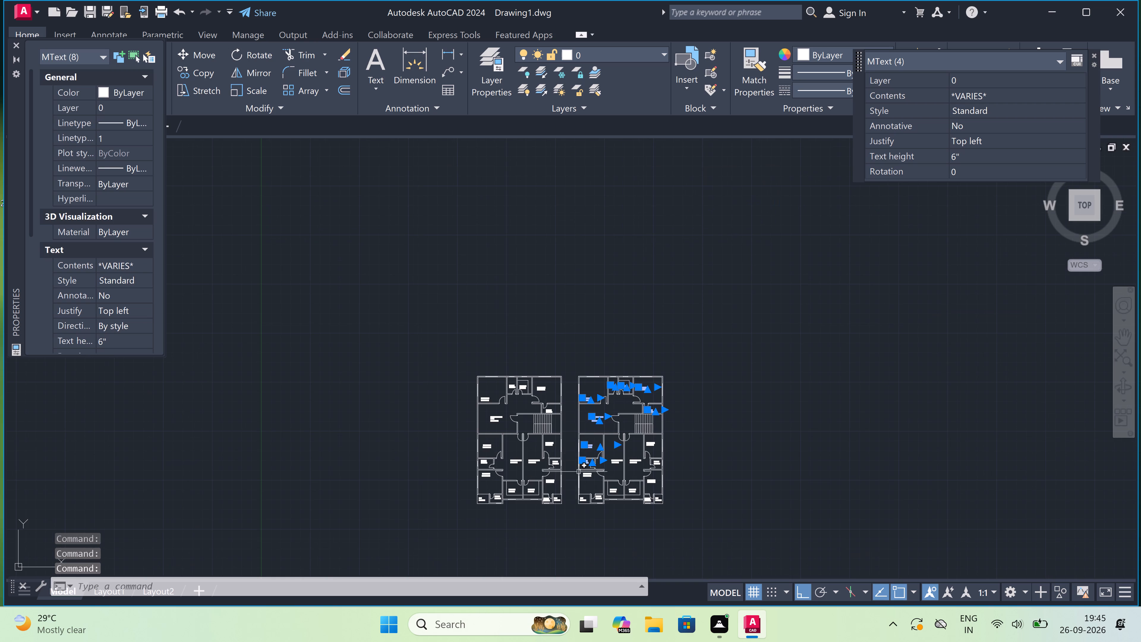
pyautogui.scroll(4, 581, 483)
pyautogui.click(613, 423)
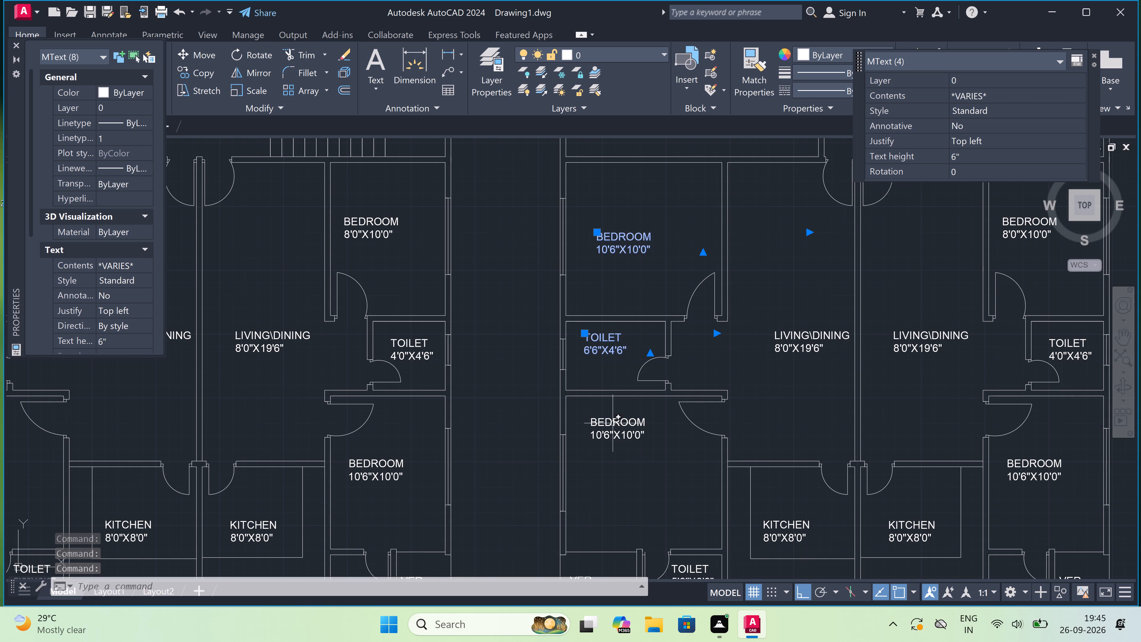
pyautogui.scroll(-3, 613, 423)
pyautogui.scroll(3, 609, 481)
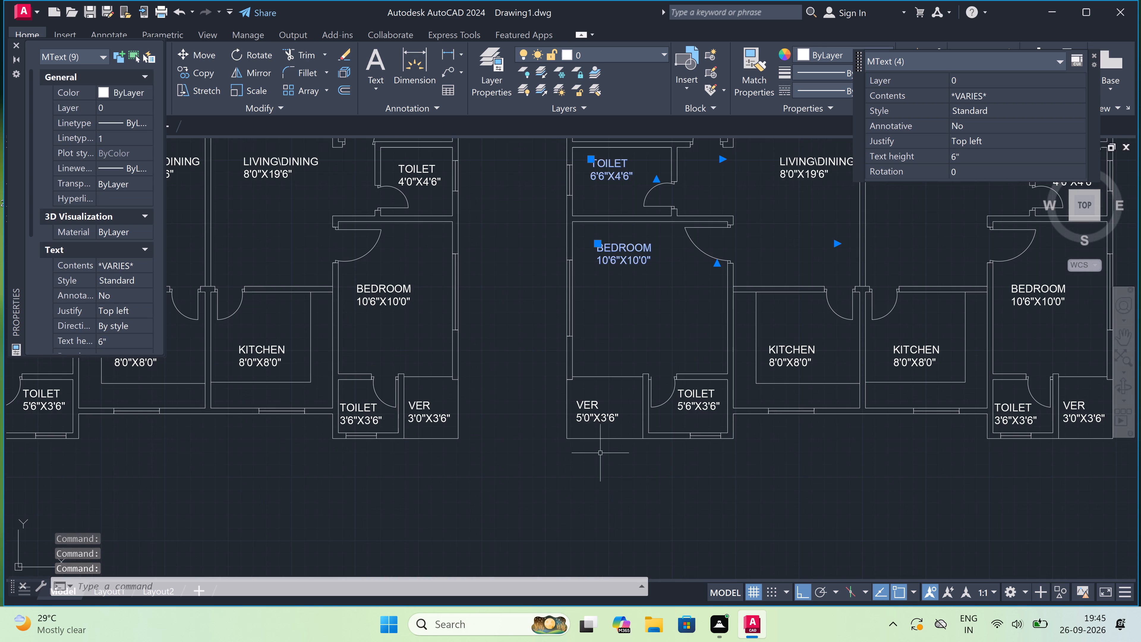
pyautogui.click(593, 410)
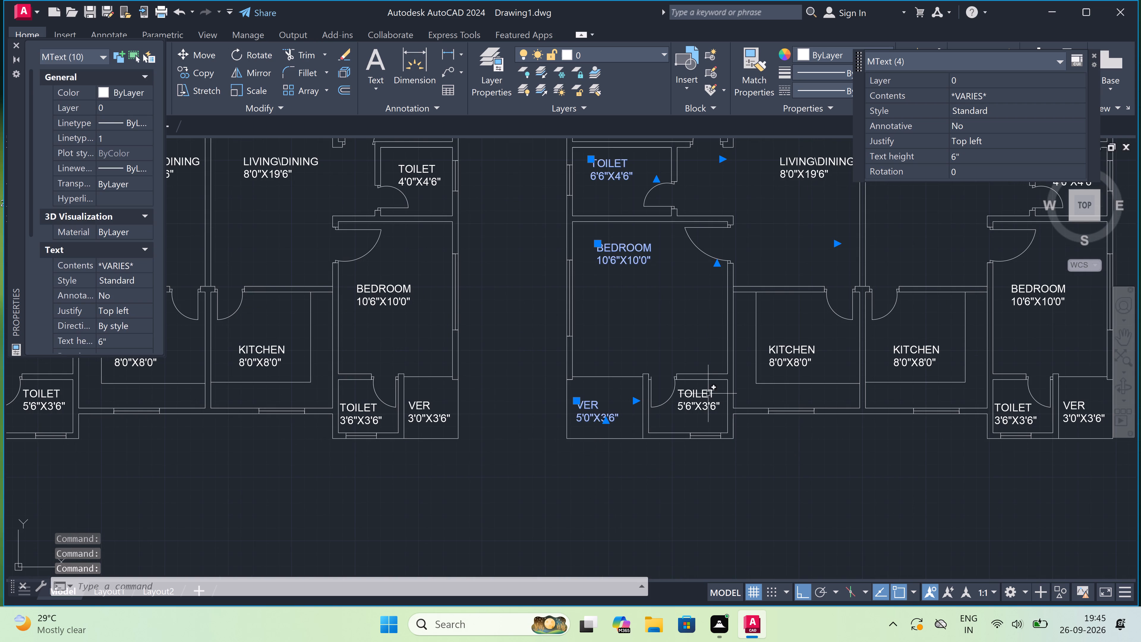
pyautogui.scroll(2, 704, 393)
pyautogui.click(704, 393)
pyautogui.scroll(-4, 702, 393)
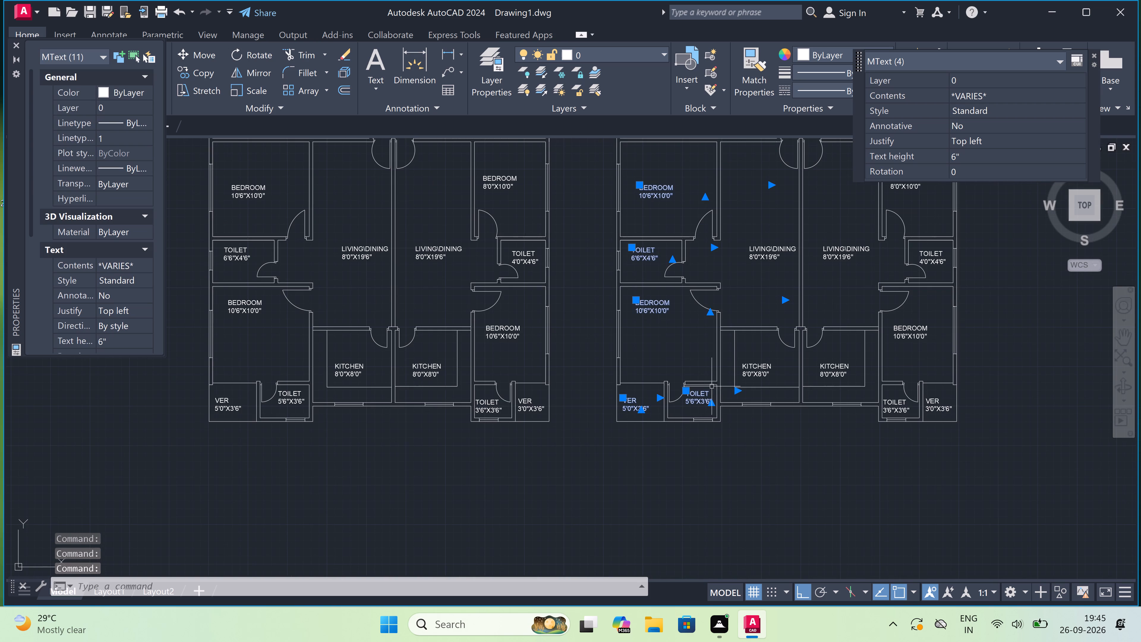
pyautogui.scroll(3, 759, 365)
pyautogui.click(750, 372)
pyautogui.scroll(-4, 724, 378)
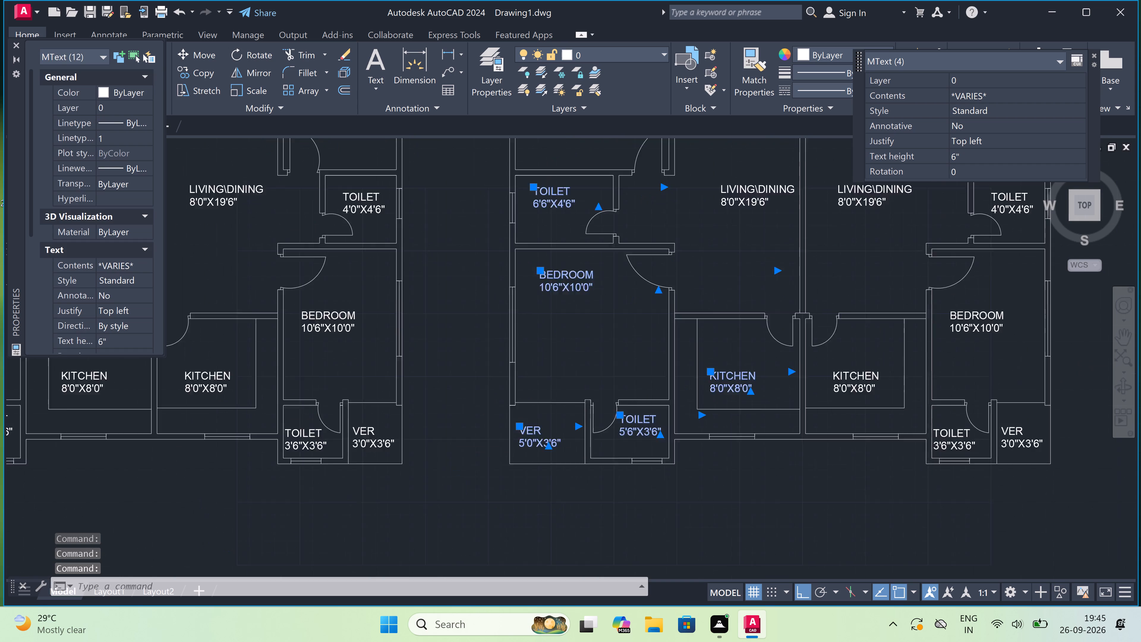
pyautogui.scroll(-2, 724, 378)
pyautogui.scroll(4, 770, 374)
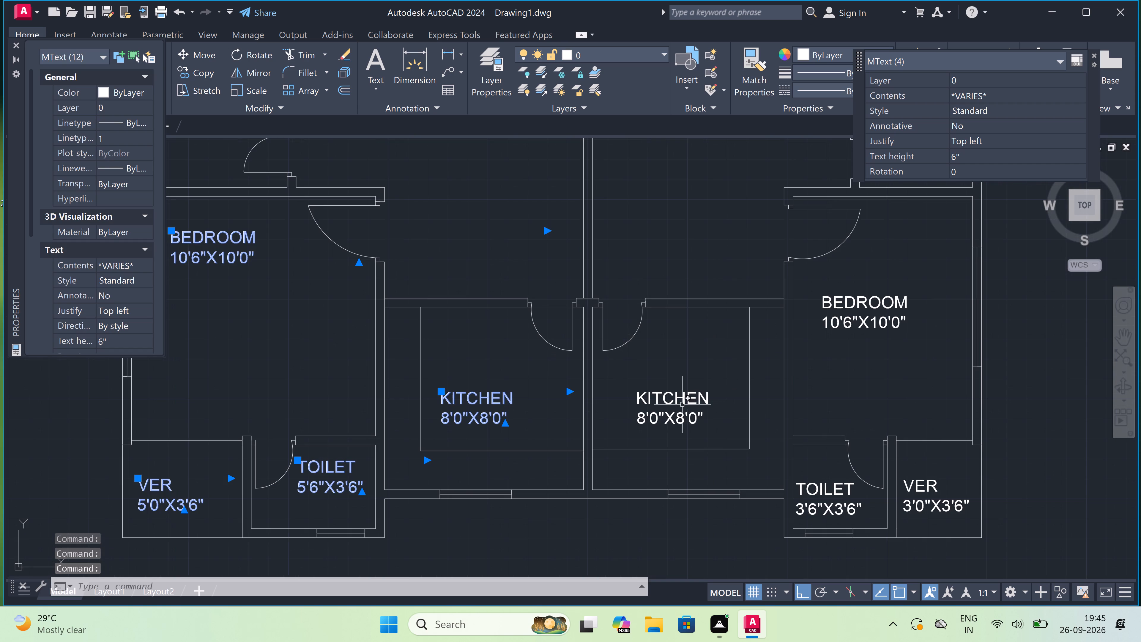
pyautogui.click(666, 403)
pyautogui.scroll(-3, 666, 402)
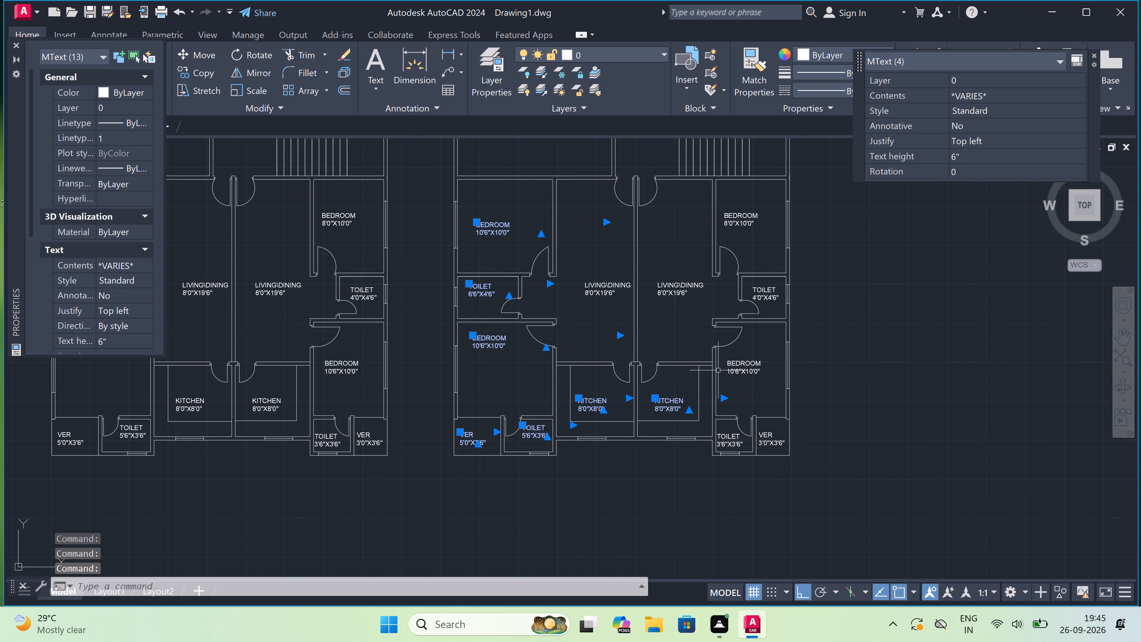
pyautogui.click(743, 362)
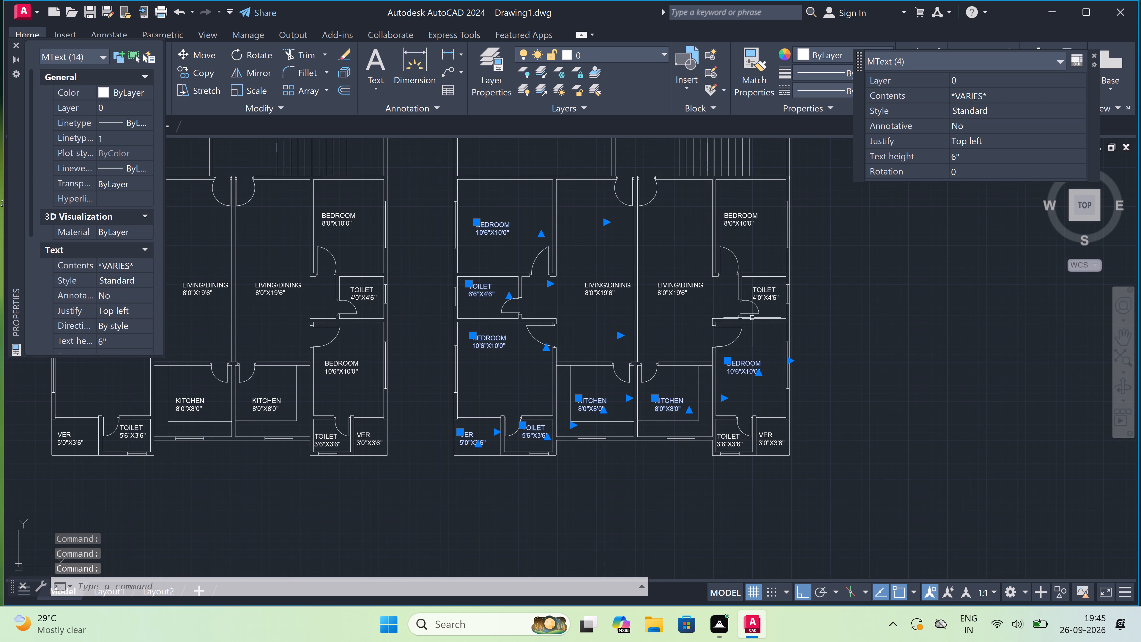
pyautogui.click(760, 291)
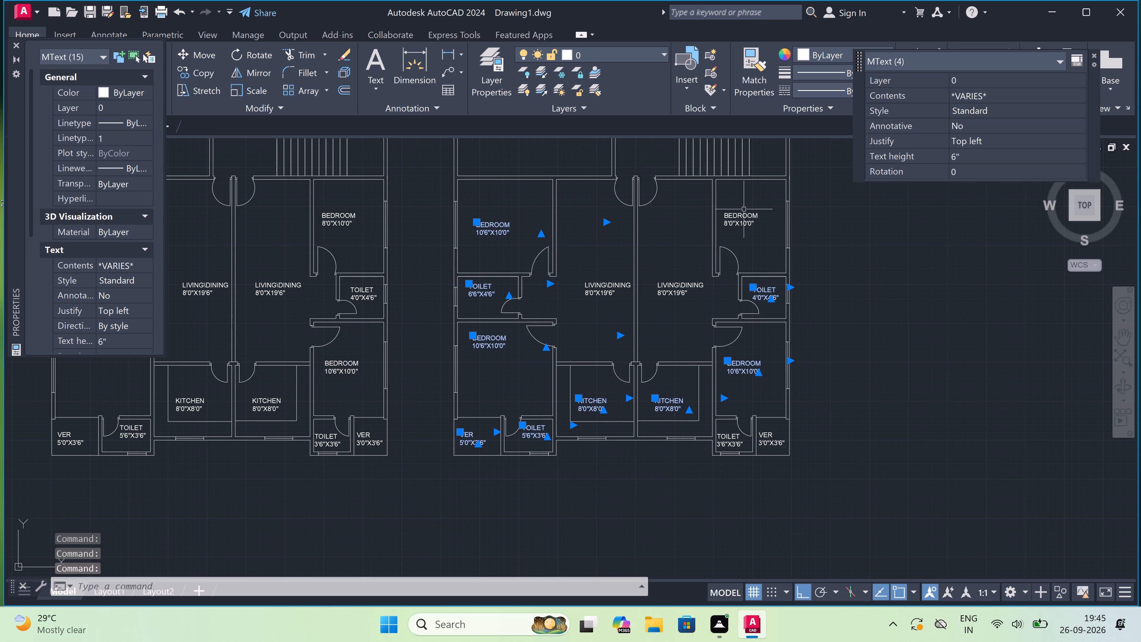
pyautogui.click(743, 213)
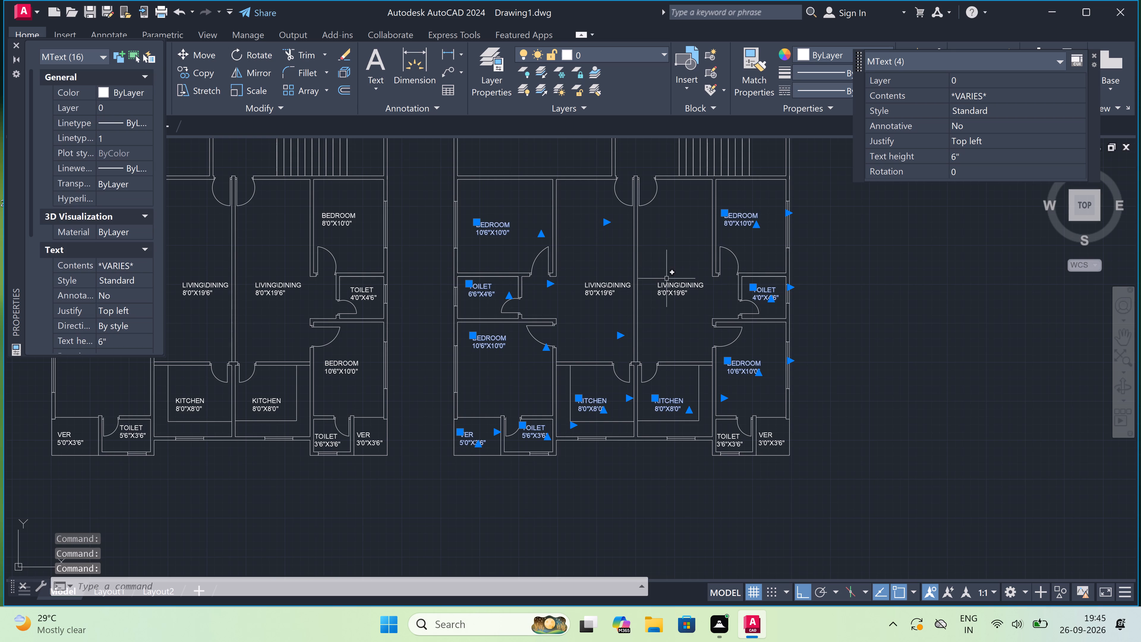
pyautogui.click(669, 284)
pyautogui.click(603, 284)
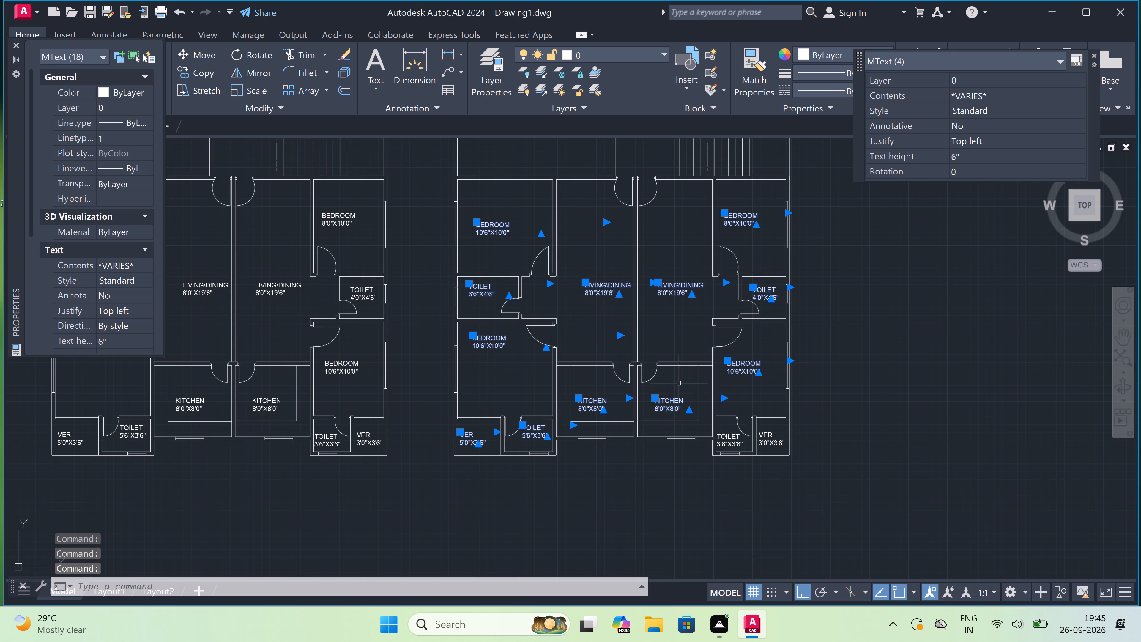
pyautogui.scroll(2, 731, 440)
pyautogui.click(727, 433)
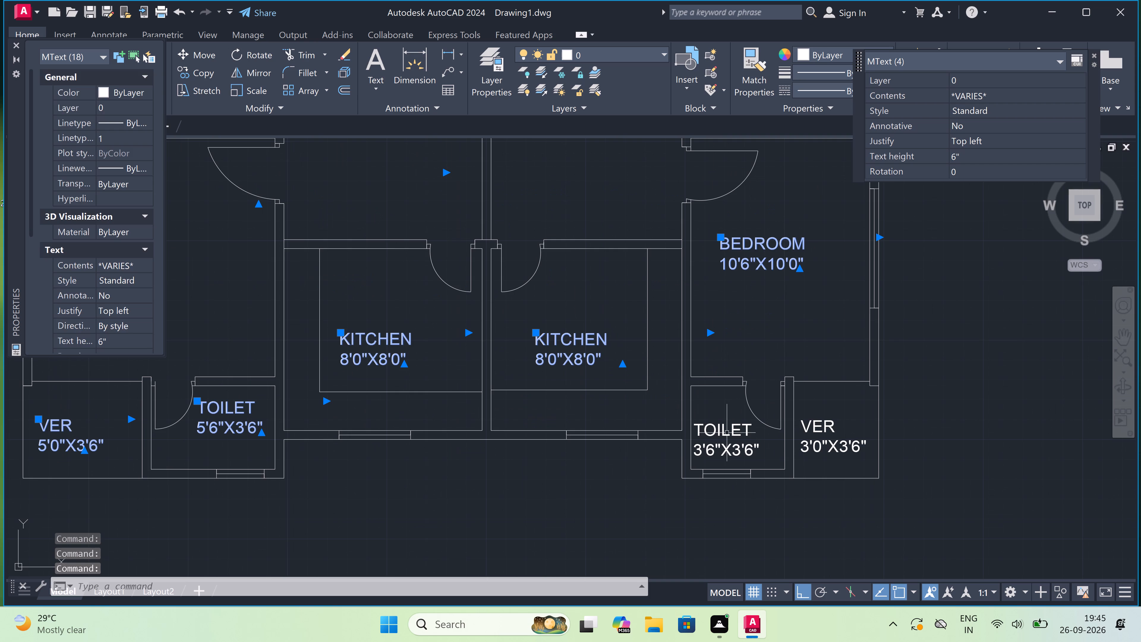
pyautogui.click(819, 430)
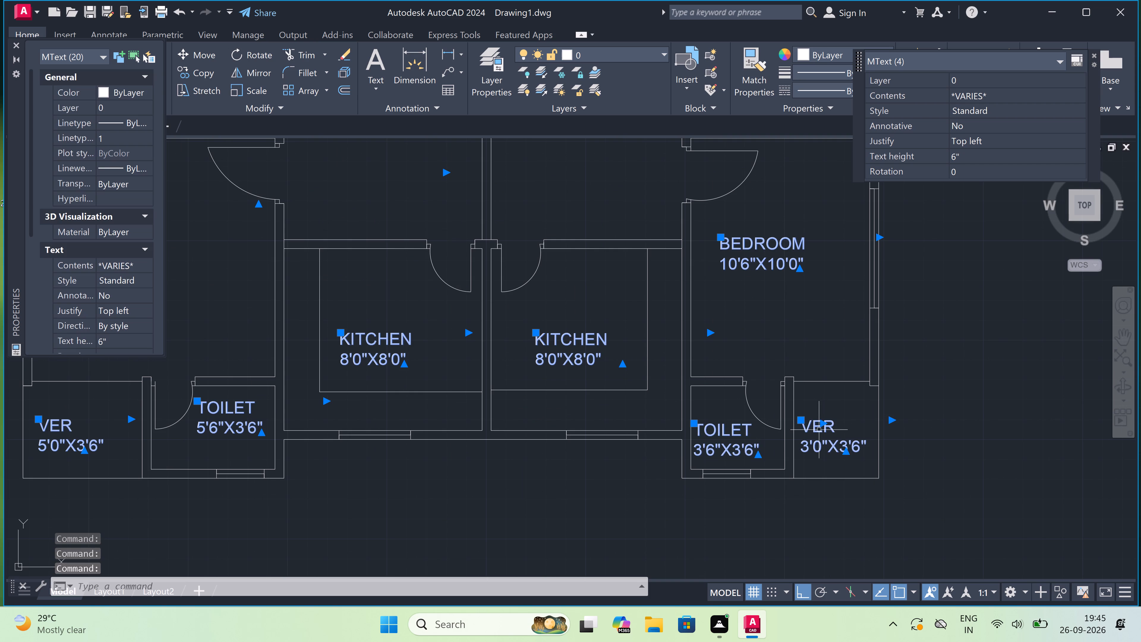
pyautogui.press('Delete')
# Draw a horizontal section line across the copied plan's upper rooms, past both outer walls, with a short upward leg beyond its right side.
pyautogui.scroll(-3, 719, 429)
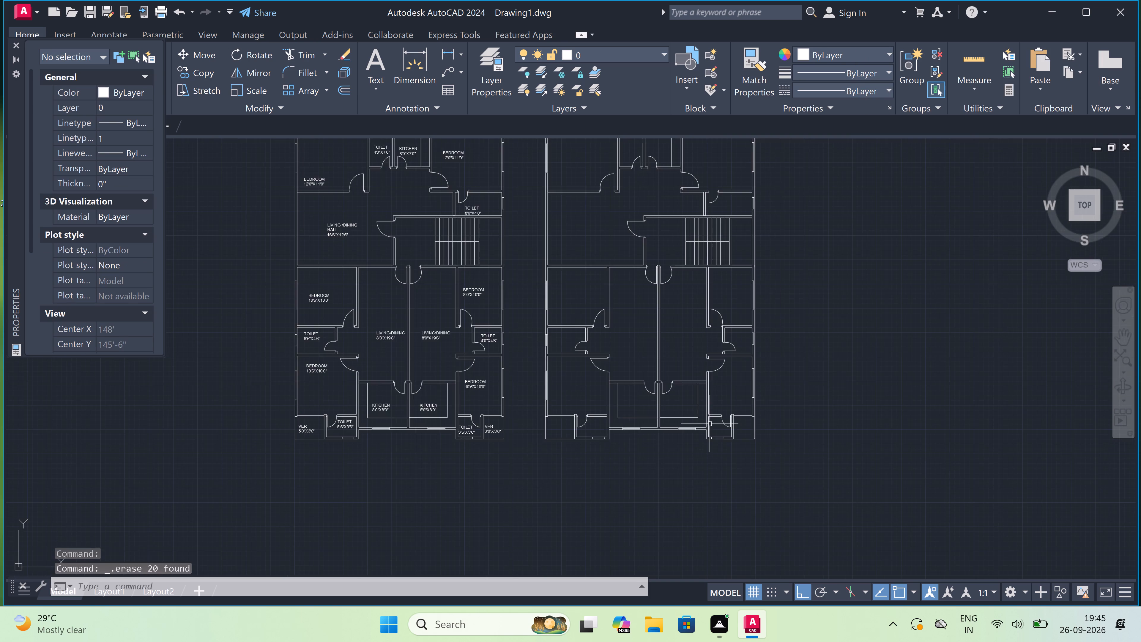
pyautogui.scroll(-1, 709, 423)
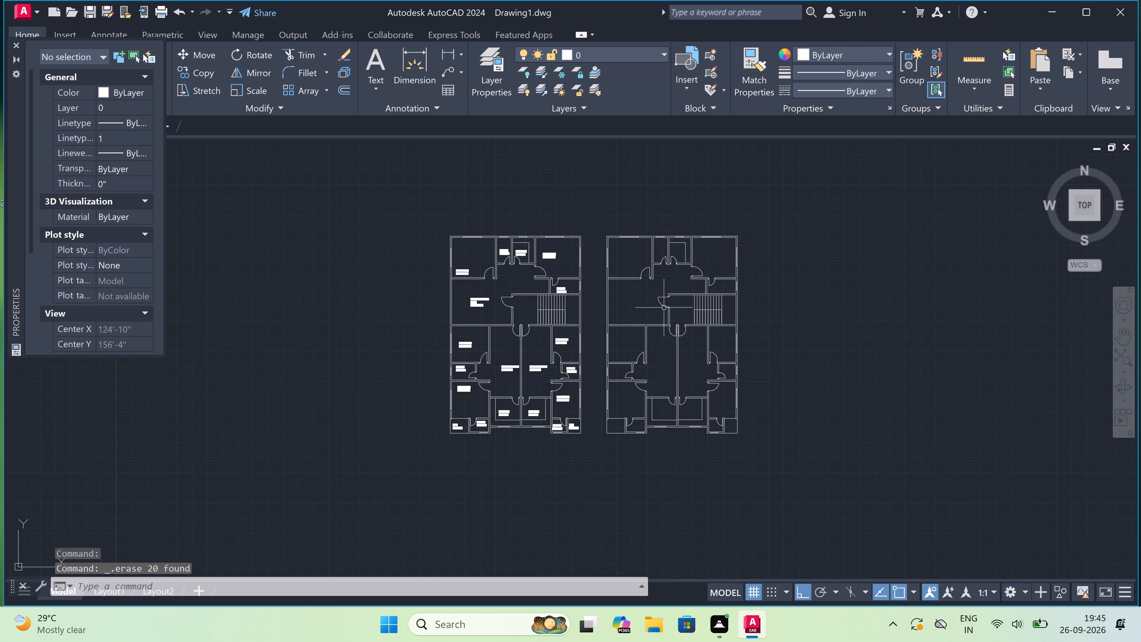
pyautogui.scroll(1, 670, 244)
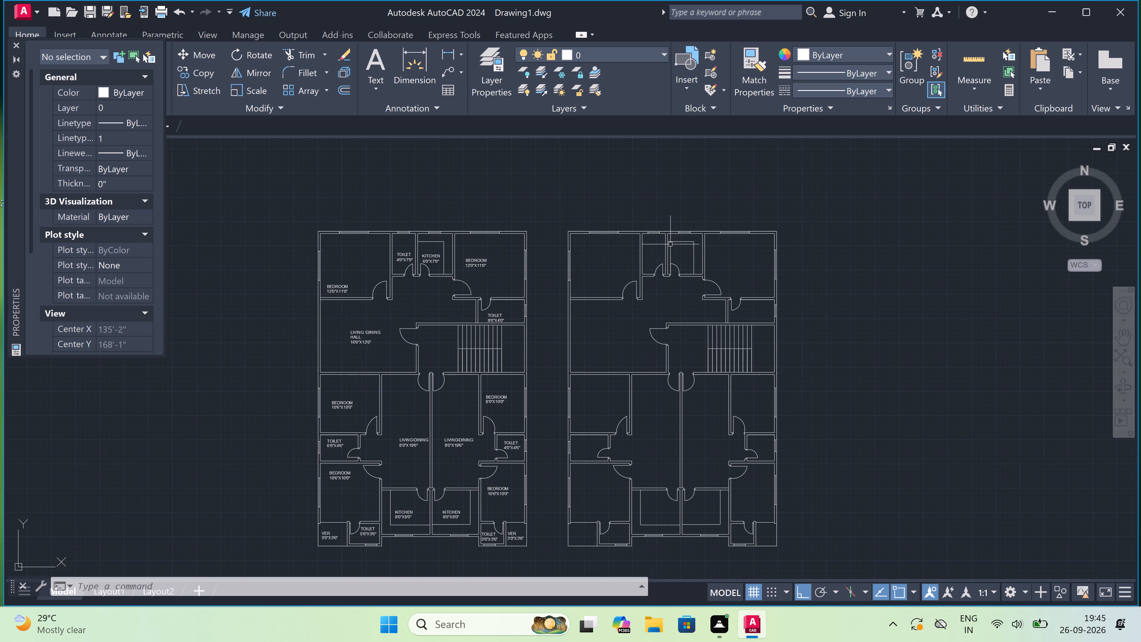
pyautogui.write('L')
pyautogui.press('space')
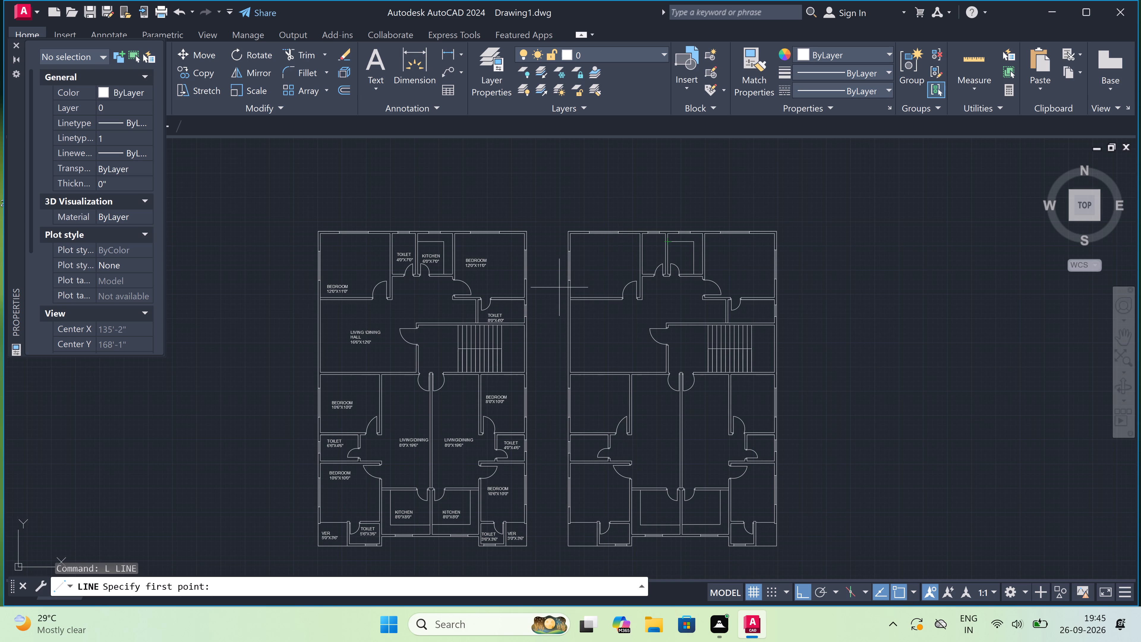
pyautogui.click(559, 288)
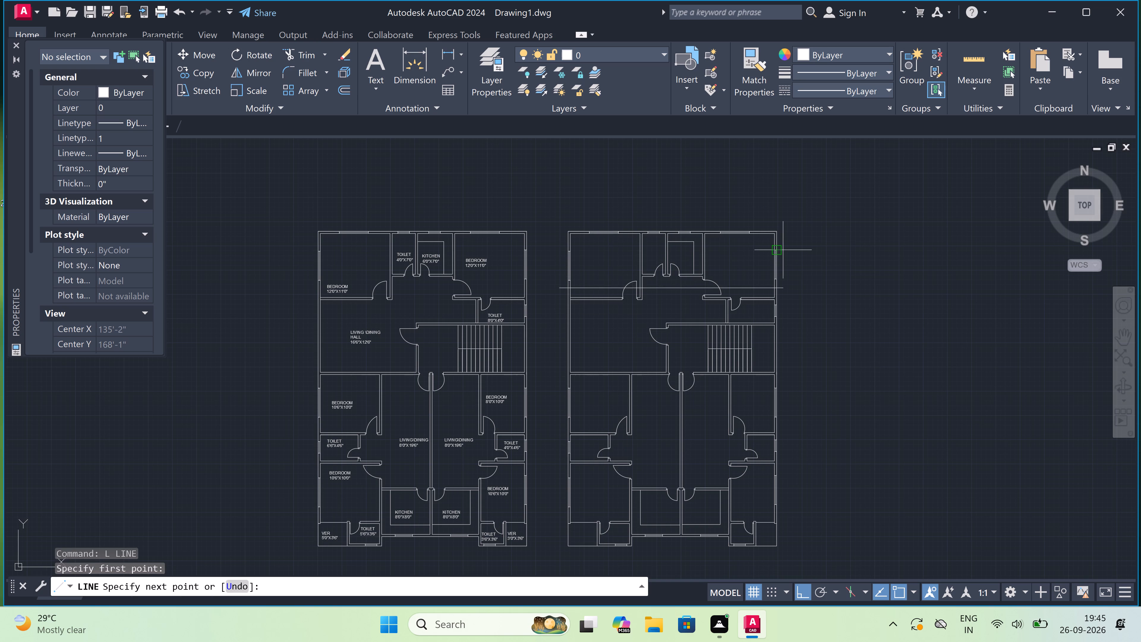
pyautogui.scroll(2, 783, 250)
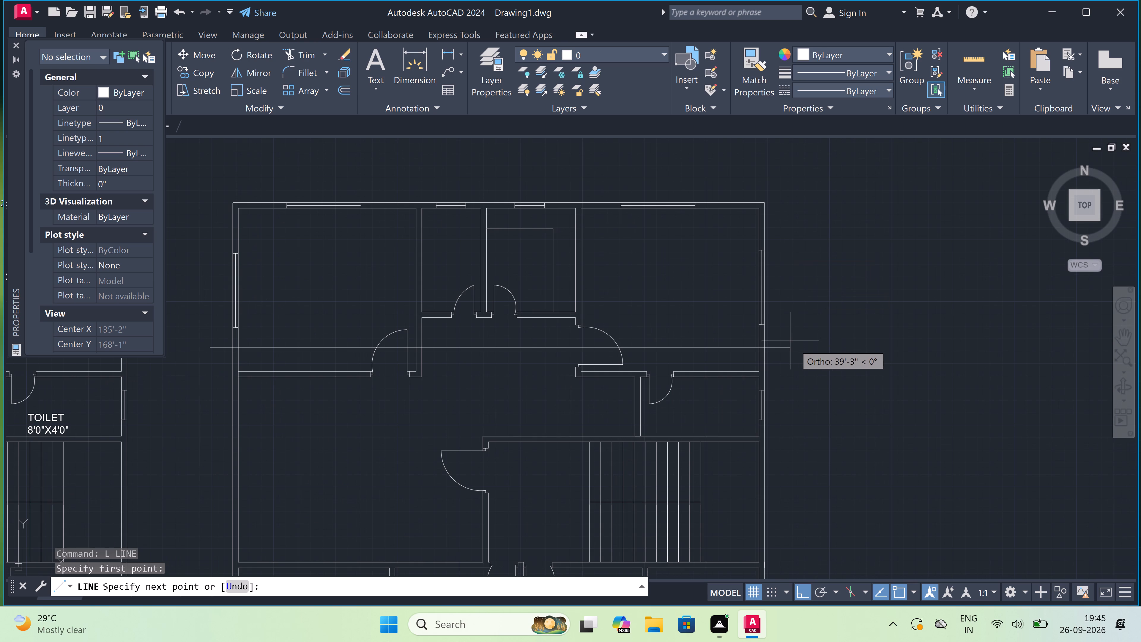
pyautogui.click(811, 344)
pyautogui.click(809, 286)
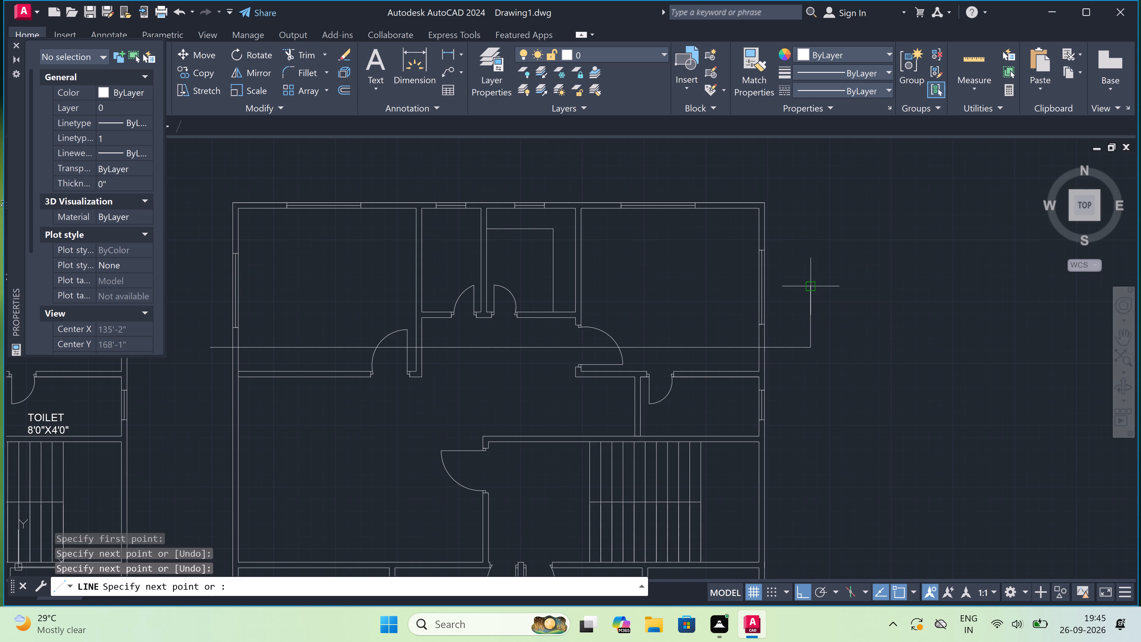
pyautogui.press('Escape')
# Add the multiline text A just above the upward leg of the section line.
pyautogui.scroll(-4, 779, 299)
pyautogui.scroll(3, 816, 285)
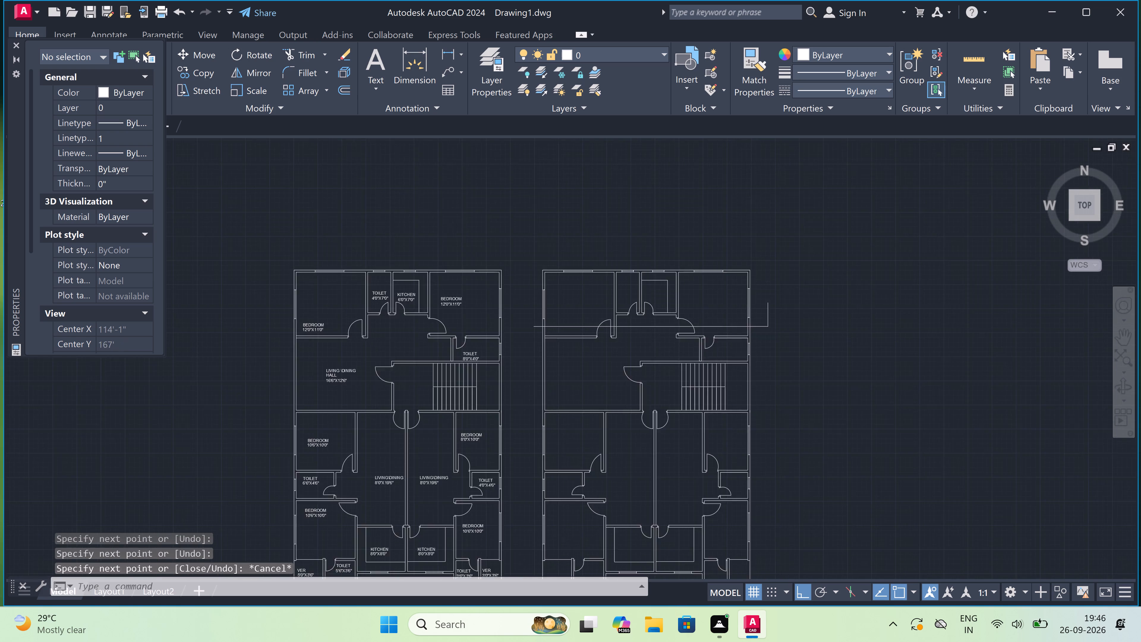
pyautogui.press('m')
pyautogui.press('t')
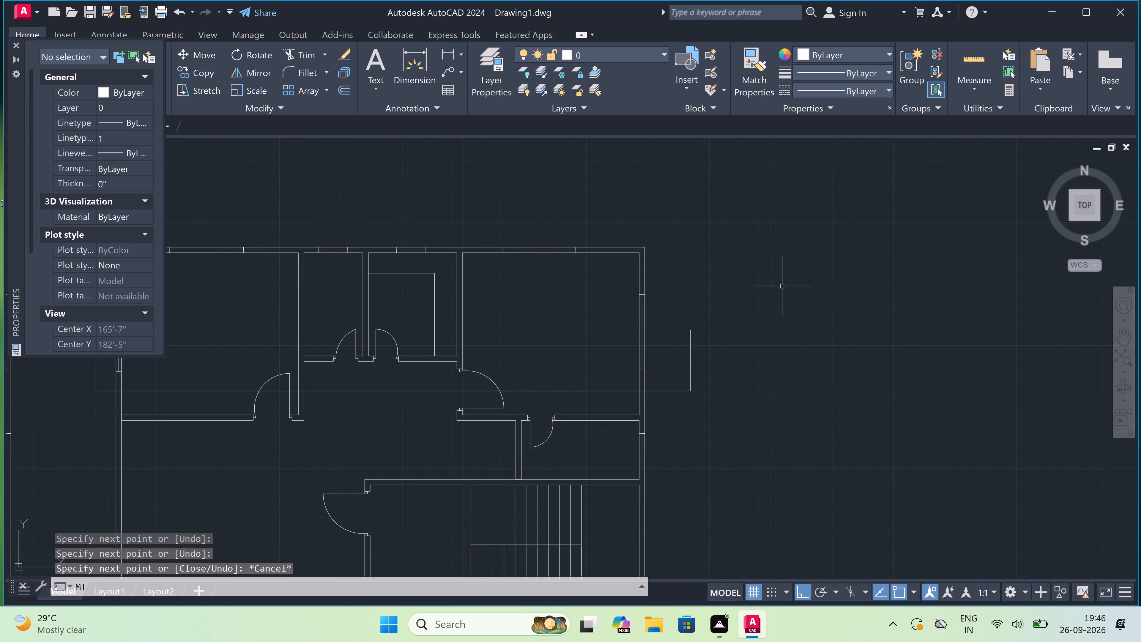
pyautogui.press('space')
pyautogui.click(683, 294)
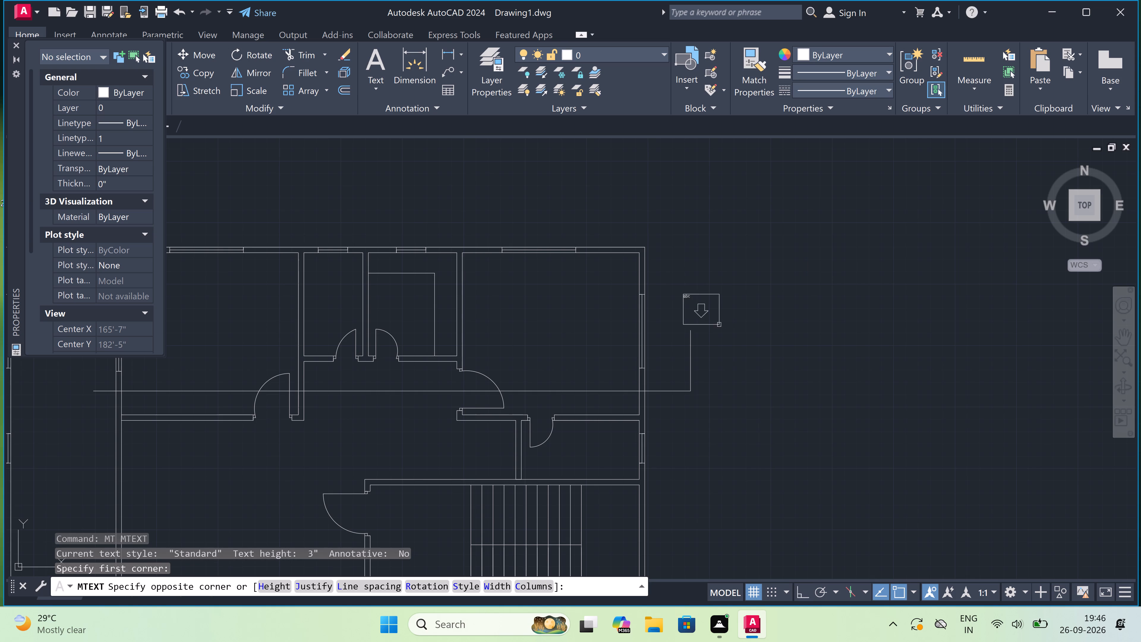
pyautogui.click(729, 325)
pyautogui.press('a')
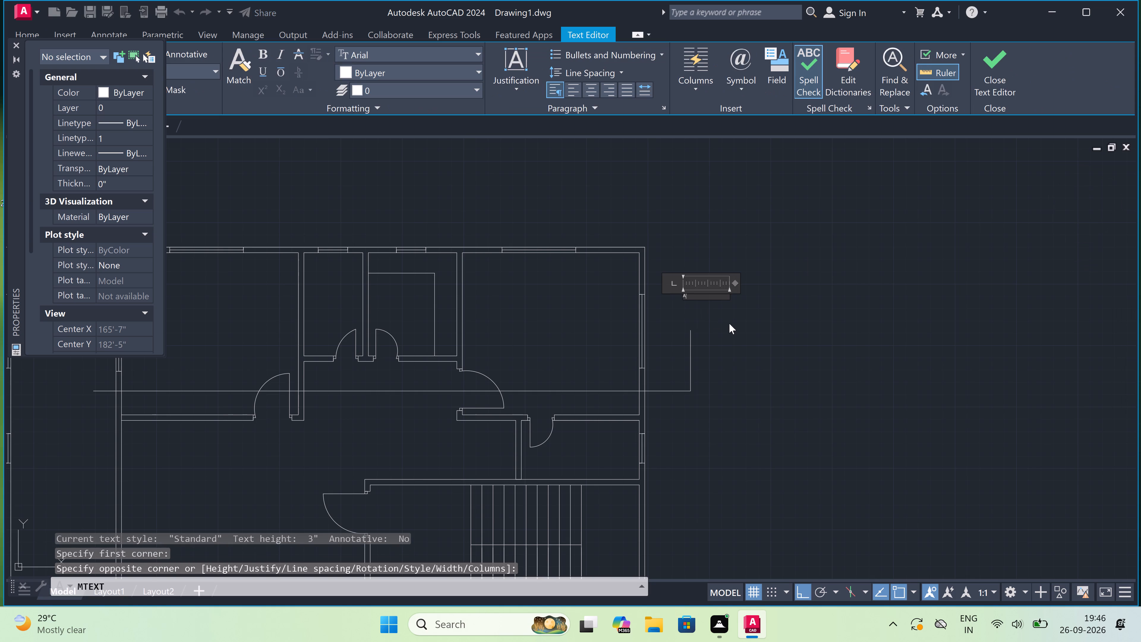
pyautogui.click(716, 317)
# Set the text height of the section label A to 1'.
pyautogui.moveTo(699, 279); pyautogui.dragTo(695, 283)
pyautogui.click(668, 315)
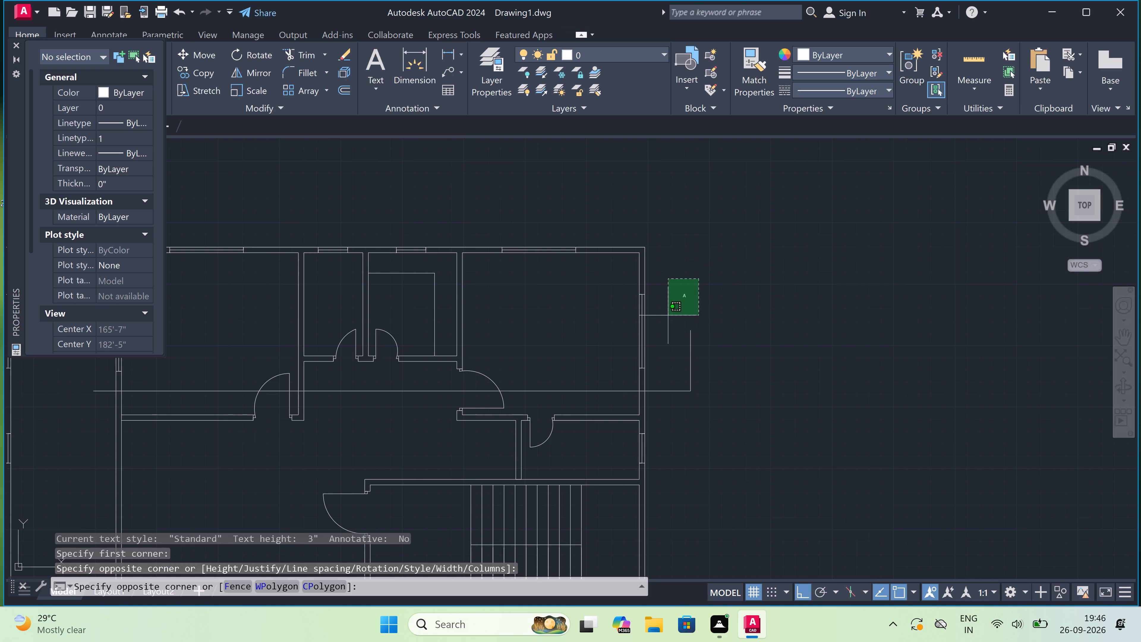
pyautogui.click(138, 341)
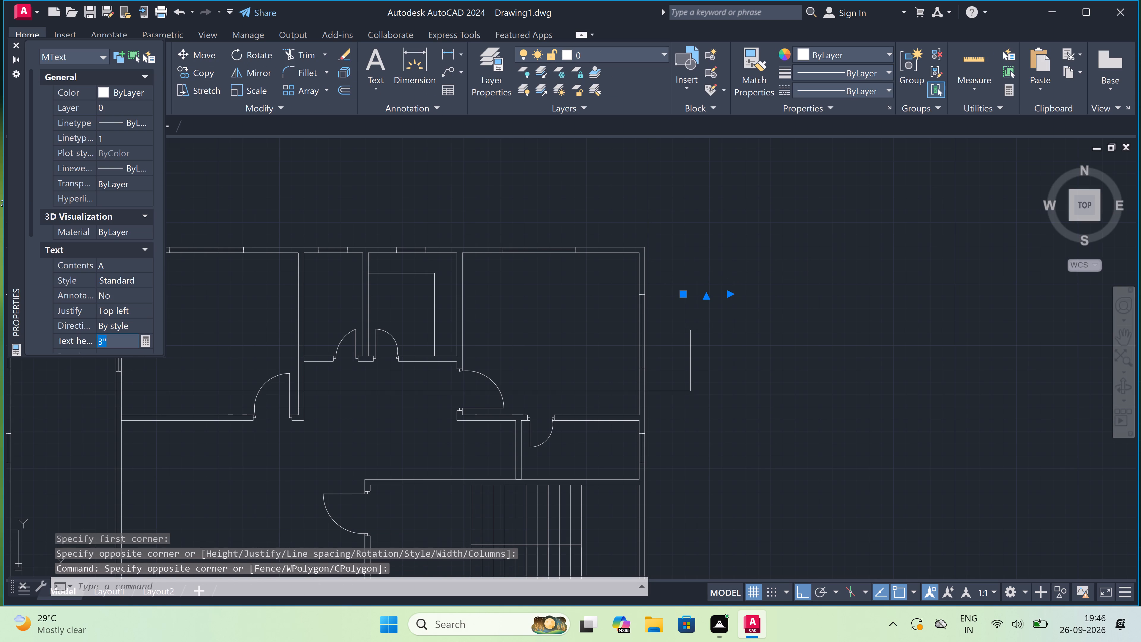
pyautogui.press('BackSpace')
pyautogui.press('1')
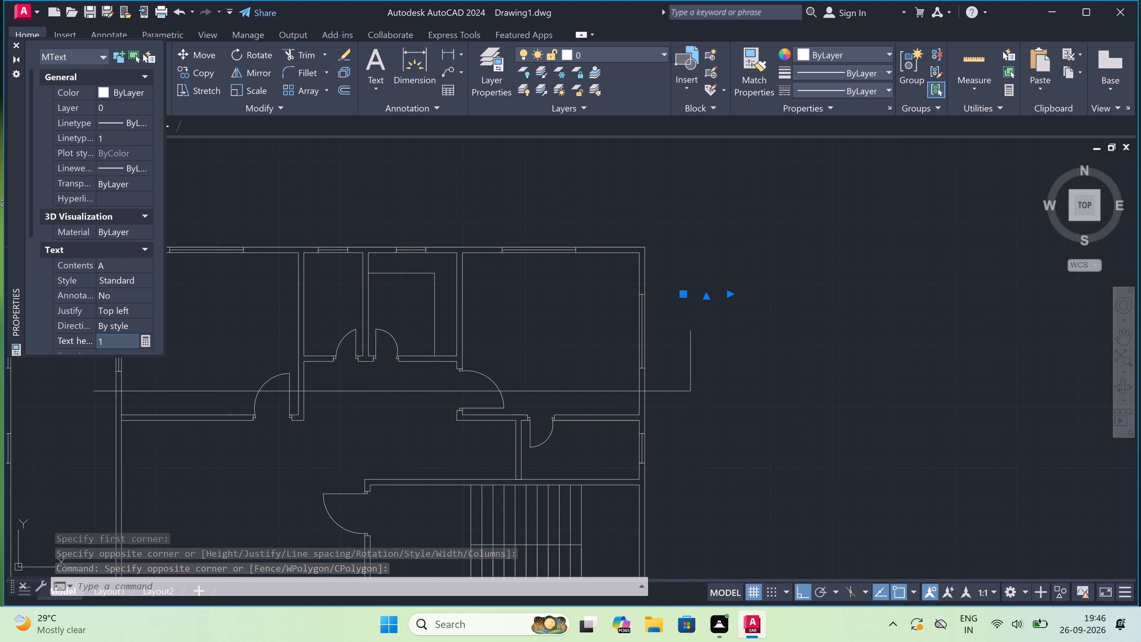
pyautogui.press("'")
pyautogui.click(657, 204)
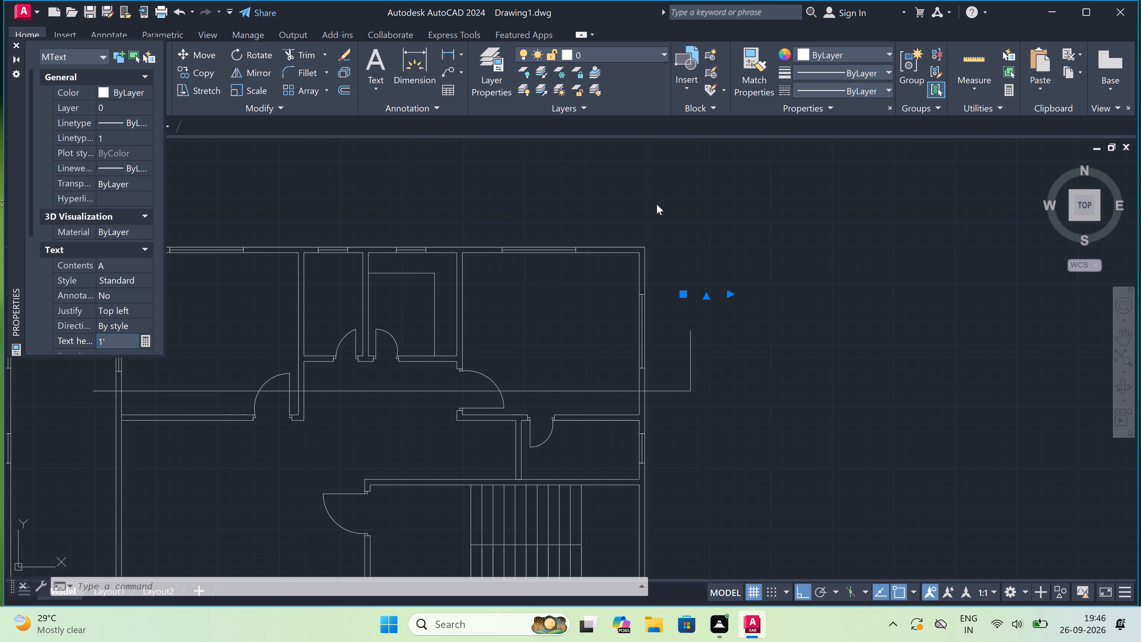
pyautogui.press('Escape')
# Place vertical construction lines through the labelled plan's left outer wall, the lower-left toilet window's edges and that toilet's right outer corner.
pyautogui.scroll(-2, 730, 239)
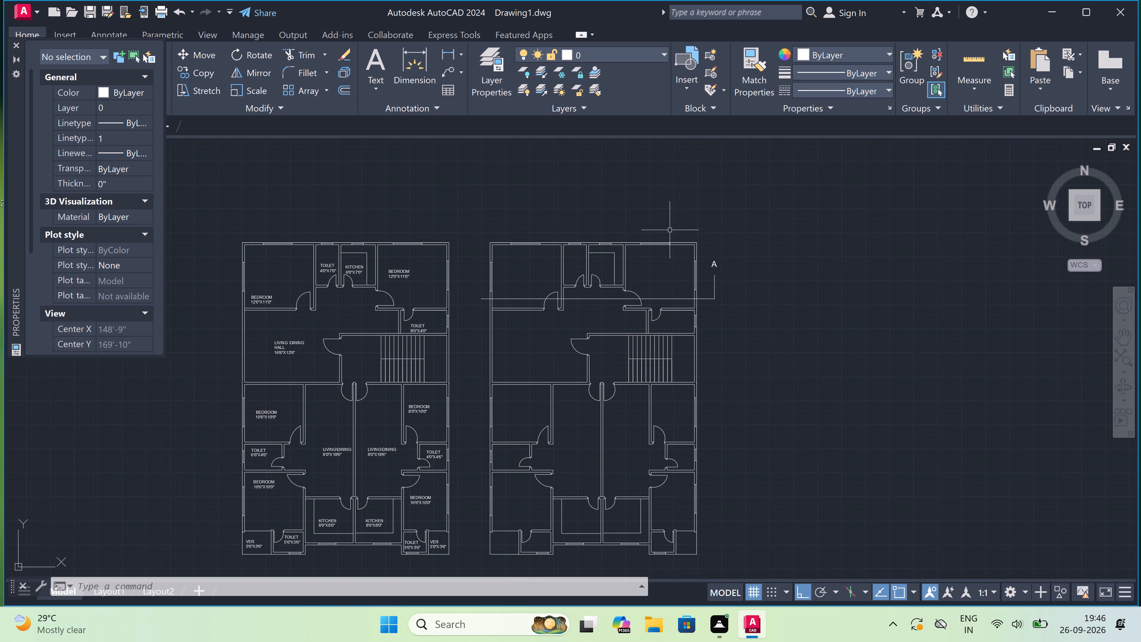
pyautogui.scroll(-2, 639, 217)
pyautogui.scroll(3, 515, 346)
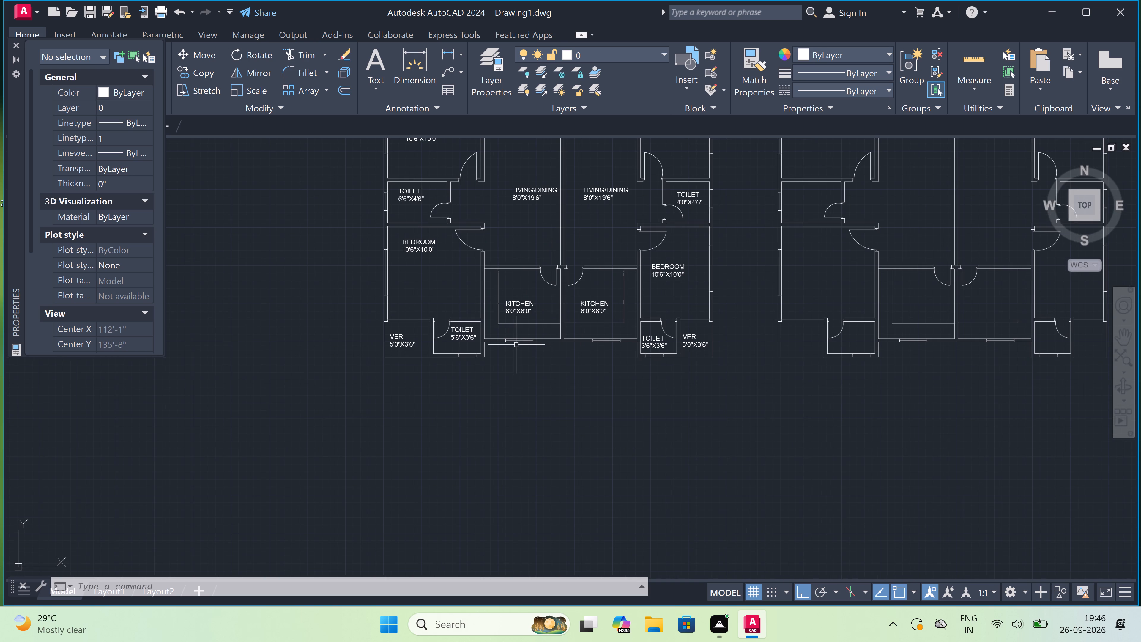
pyautogui.write('XL')
pyautogui.press('space')
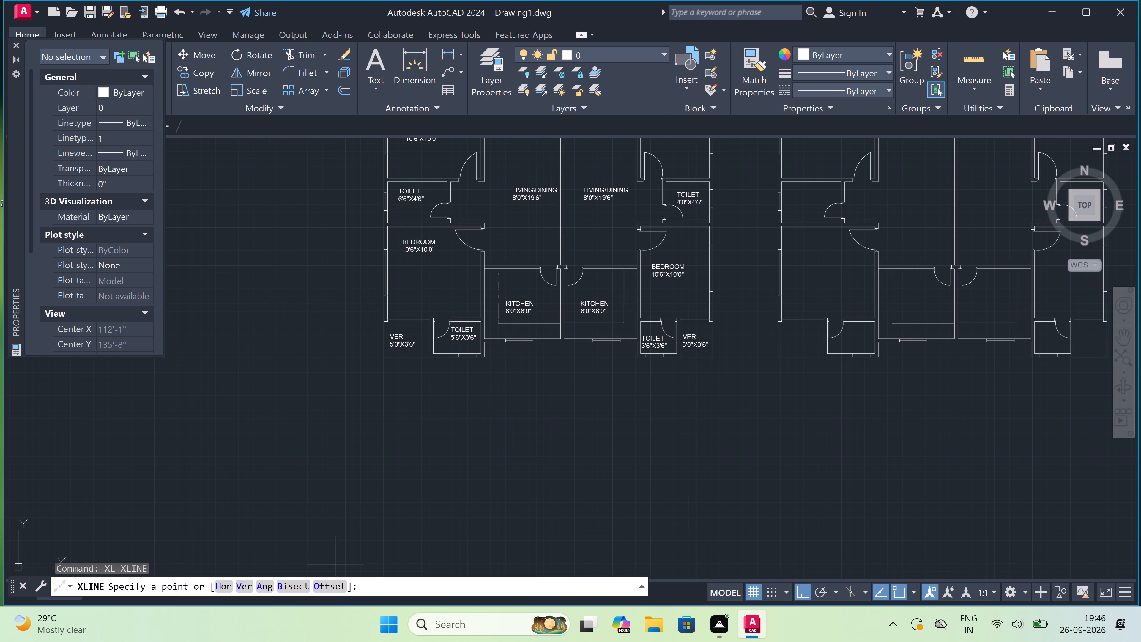
pyautogui.click(248, 587)
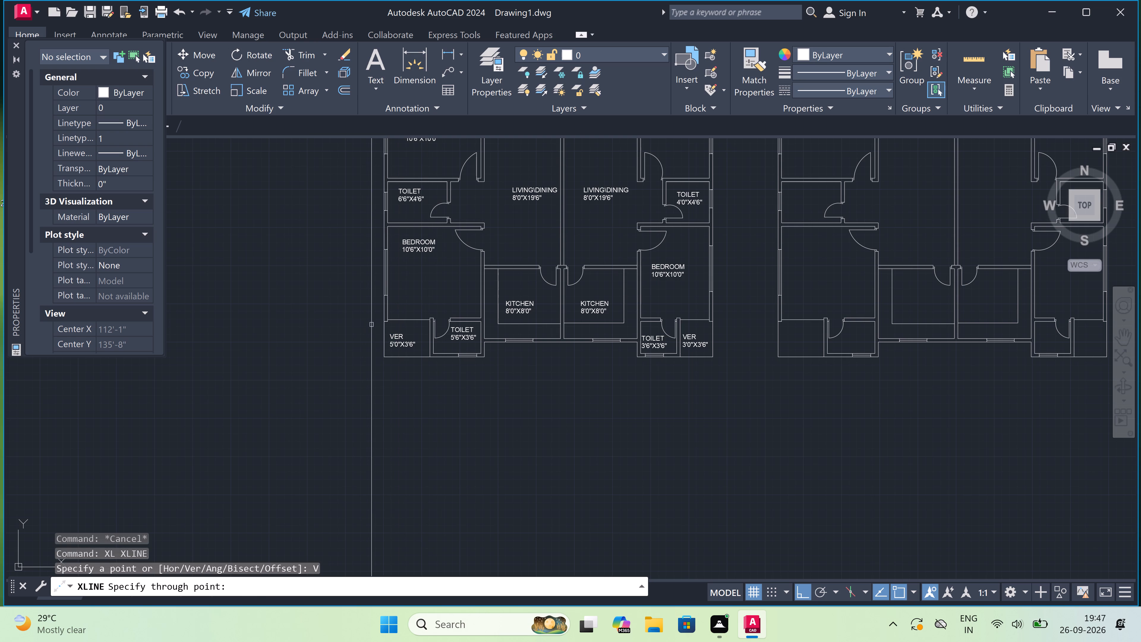
pyautogui.scroll(2, 376, 317)
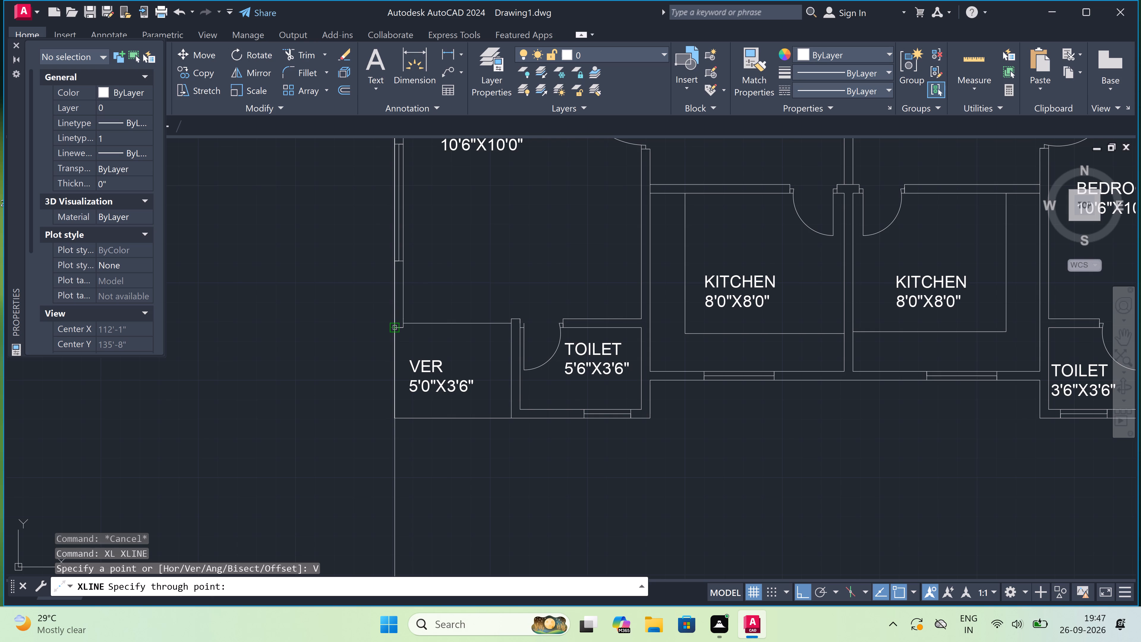
pyautogui.click(392, 328)
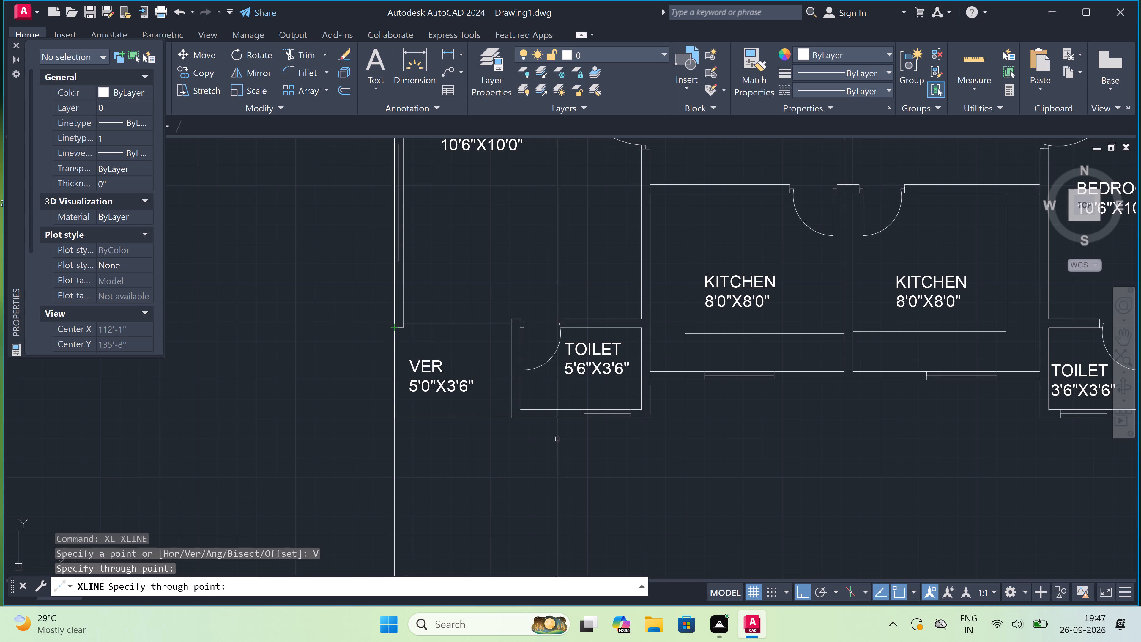
pyautogui.click(588, 421)
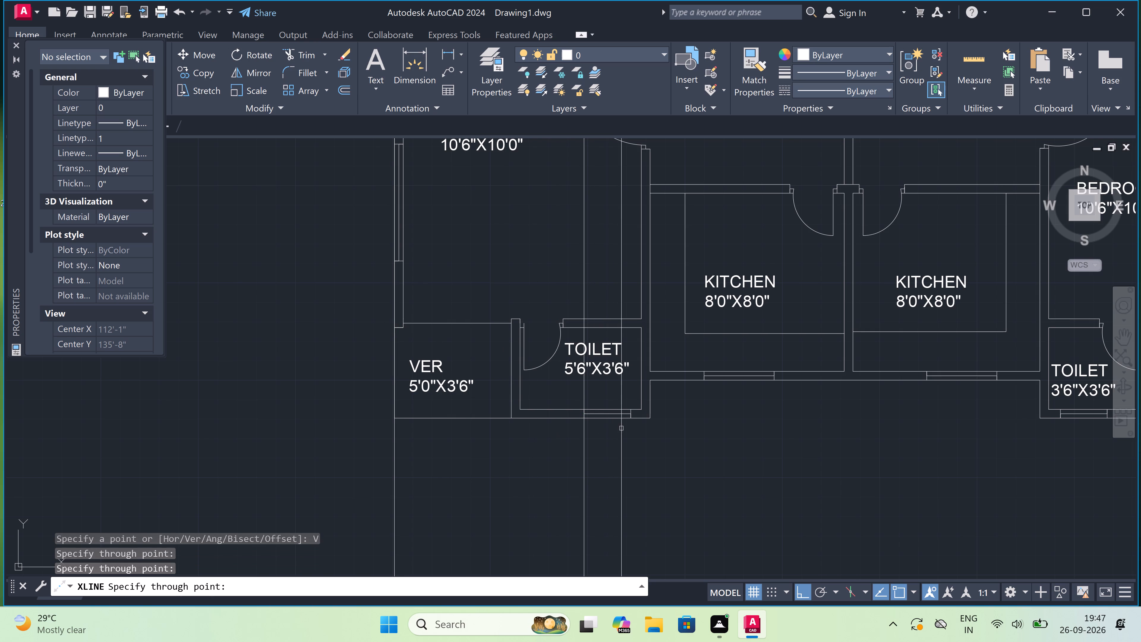
pyautogui.click(629, 426)
pyautogui.click(652, 422)
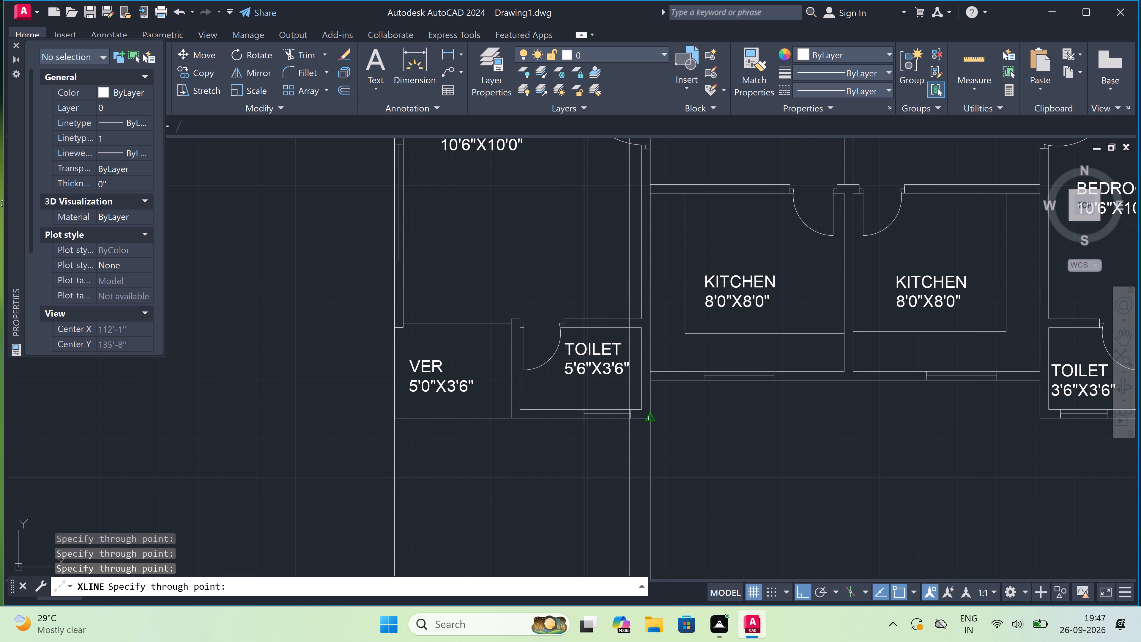
# Place vertical construction lines through both edges of the left kitchen's window and the right face of the wall between the kitchens.
pyautogui.scroll(-2, 601, 406)
pyautogui.scroll(2, 671, 394)
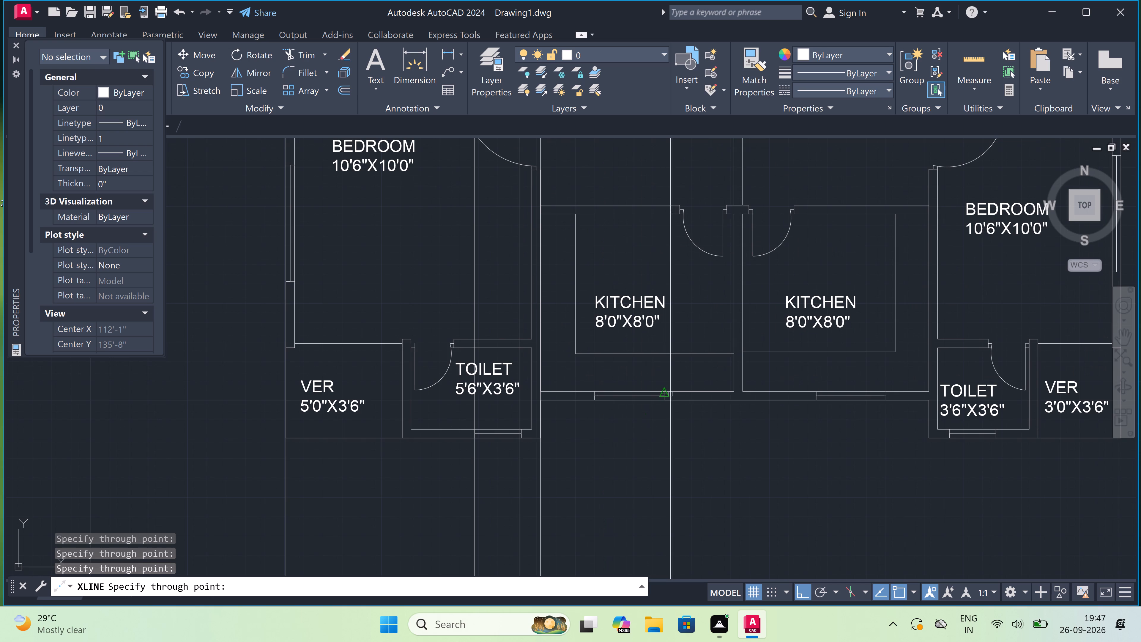
pyautogui.scroll(2, 666, 397)
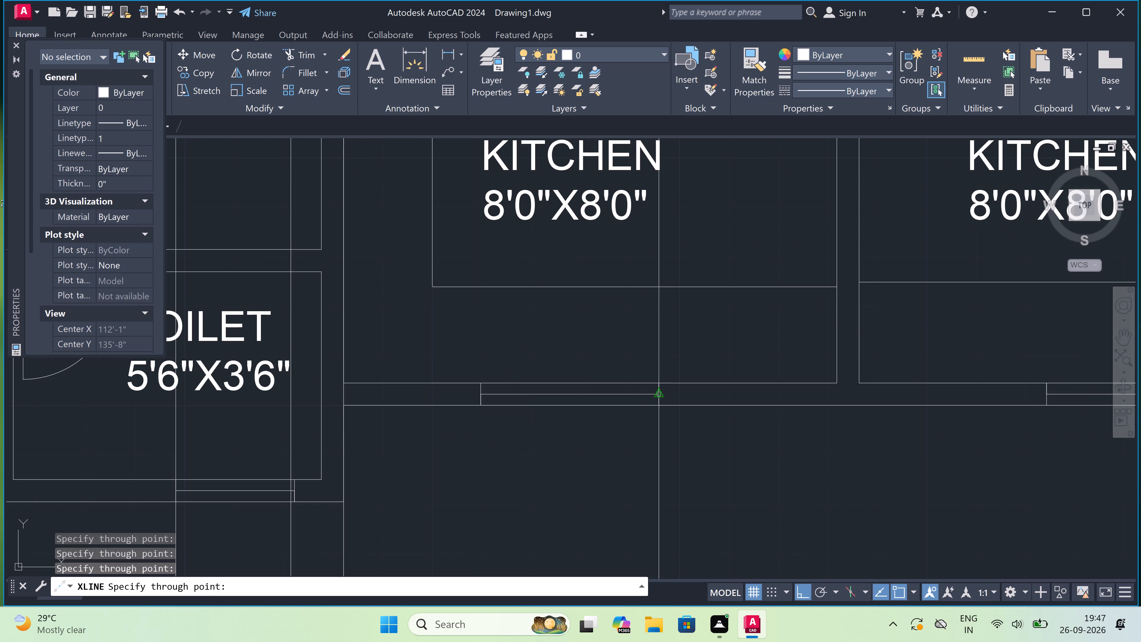
pyautogui.click(662, 396)
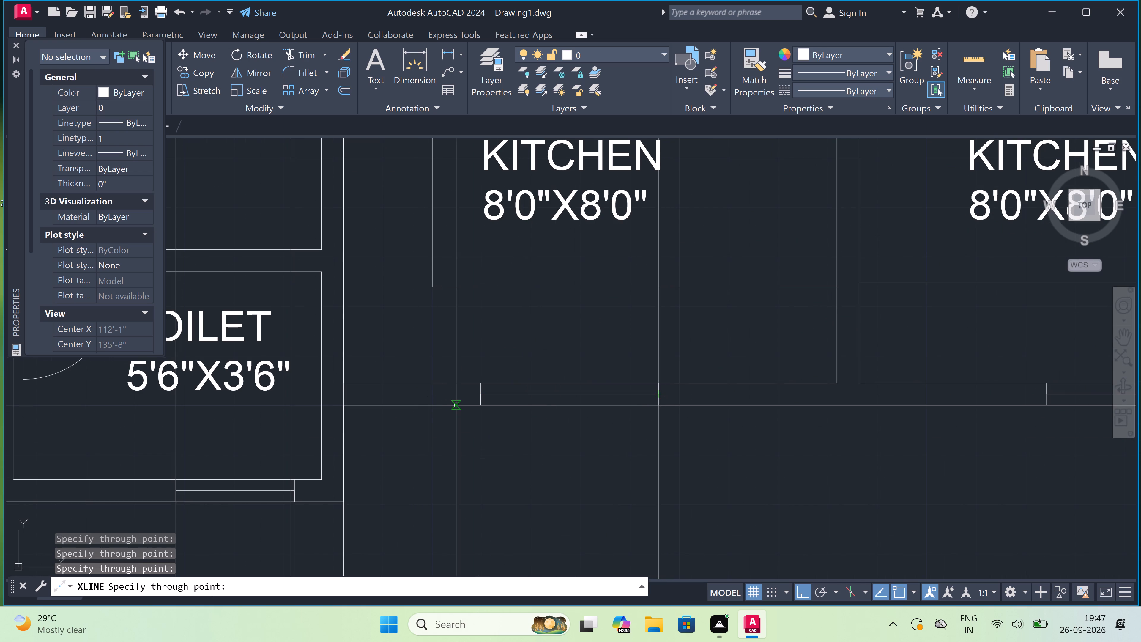
pyautogui.click(476, 393)
pyautogui.scroll(-3, 477, 392)
pyautogui.scroll(1, 612, 389)
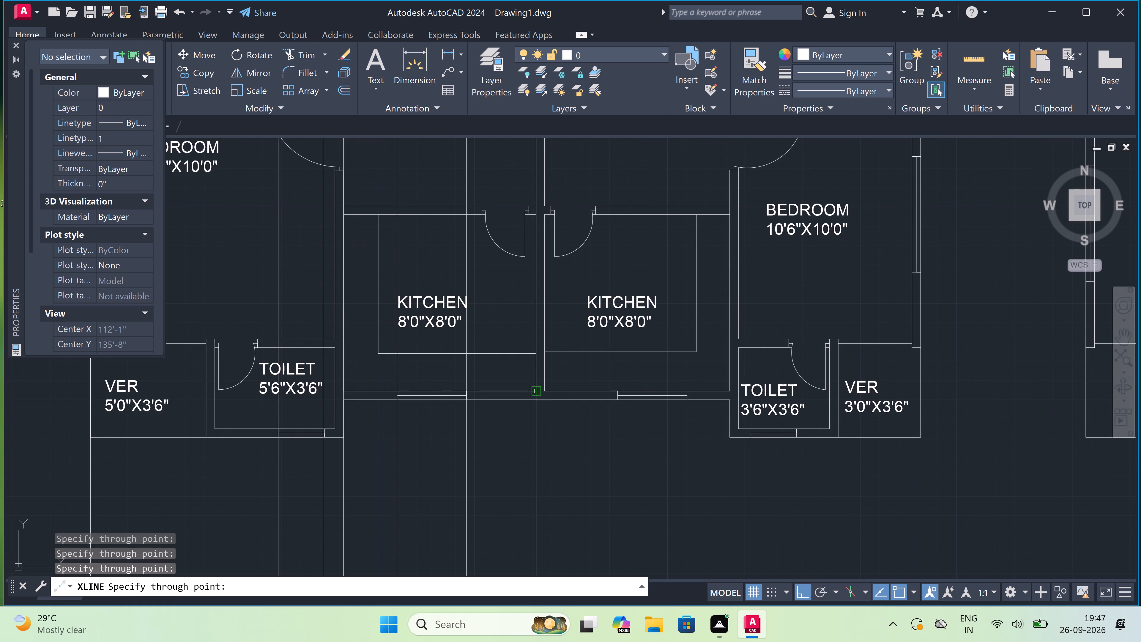
pyautogui.click(544, 391)
# Place vertical construction lines through both edges of the right kitchen's window and both edges of the 3'6"X3'6" toilet's window.
pyautogui.scroll(-2, 544, 390)
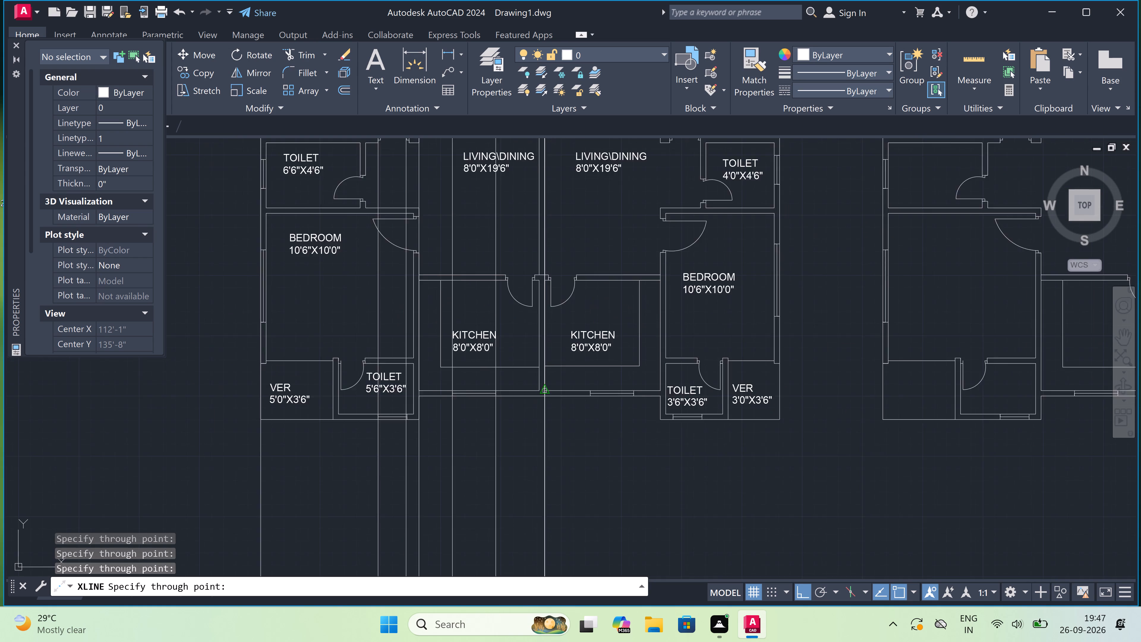
pyautogui.scroll(2, 613, 402)
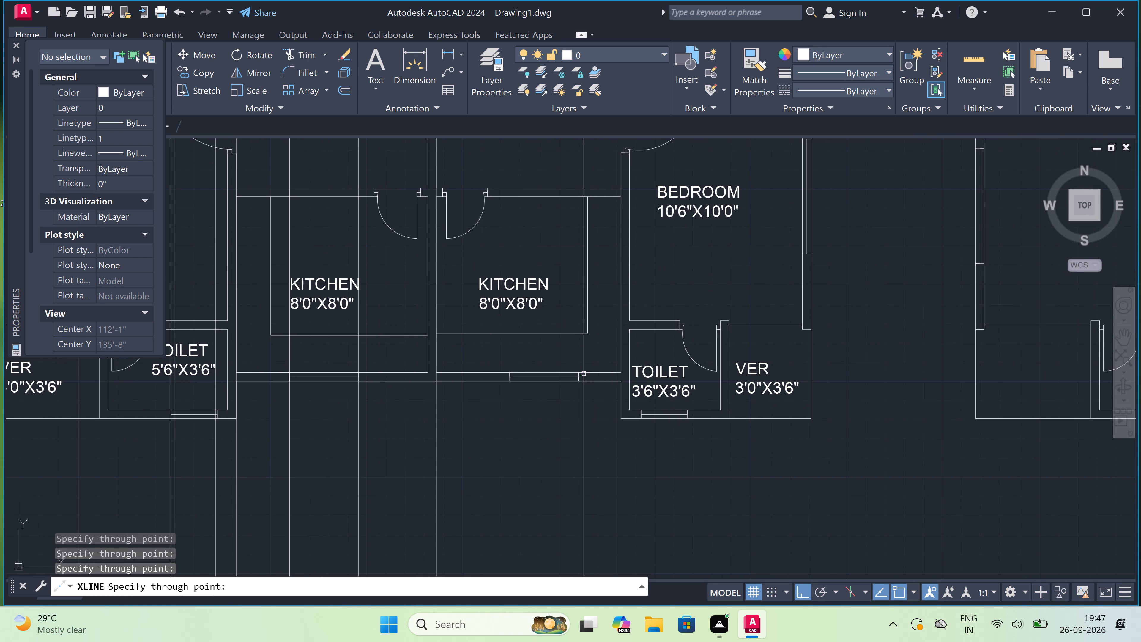
pyautogui.click(578, 381)
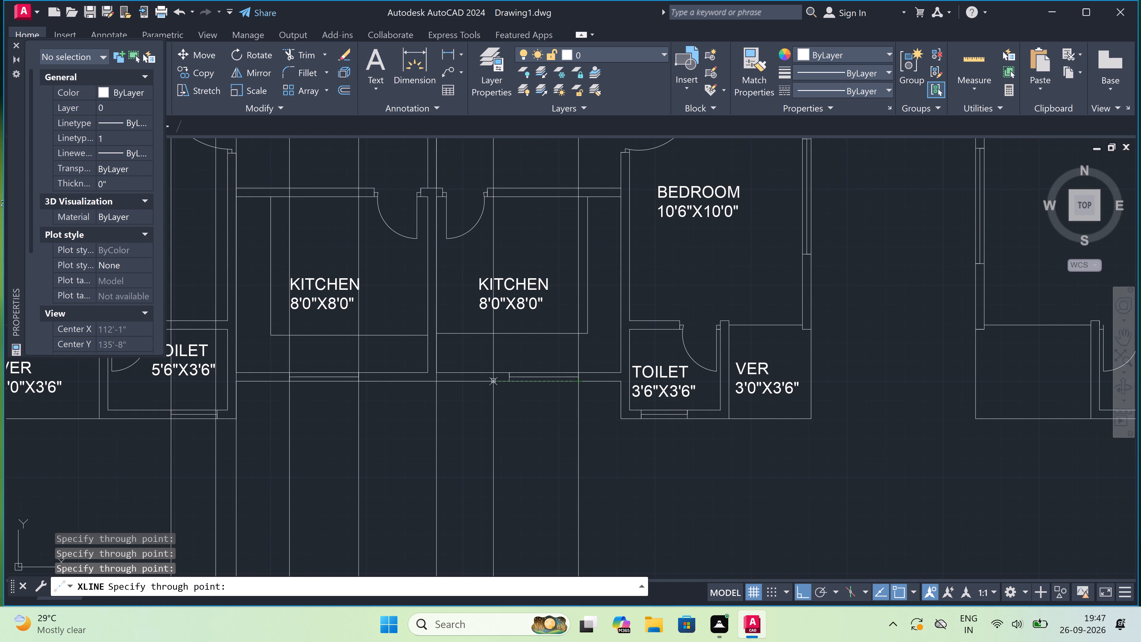
pyautogui.click(511, 384)
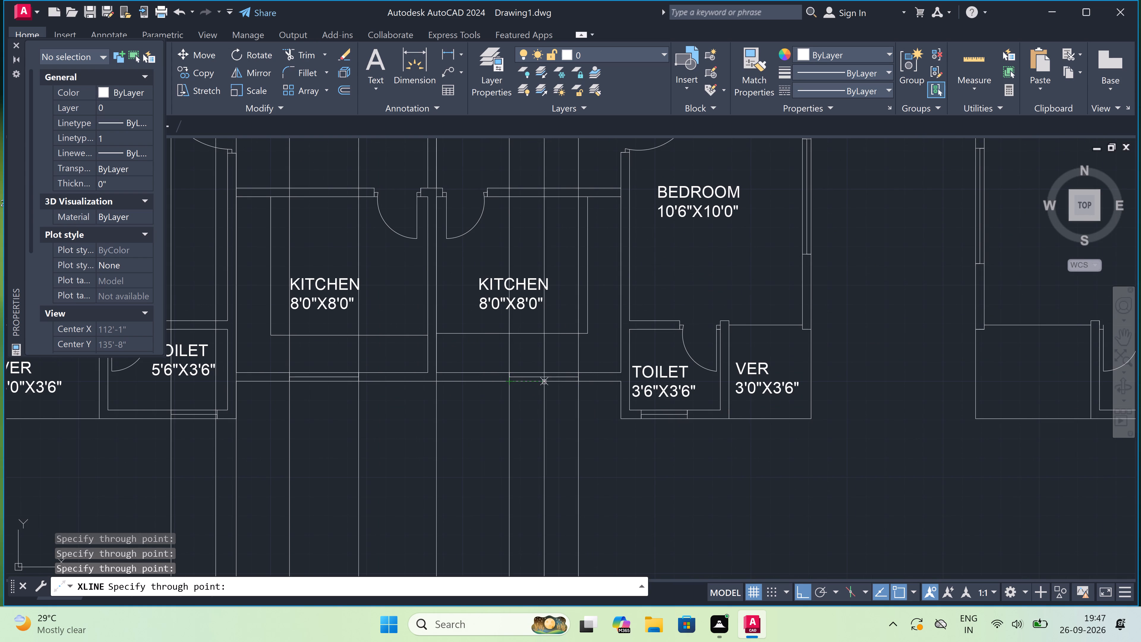
pyautogui.scroll(3, 664, 460)
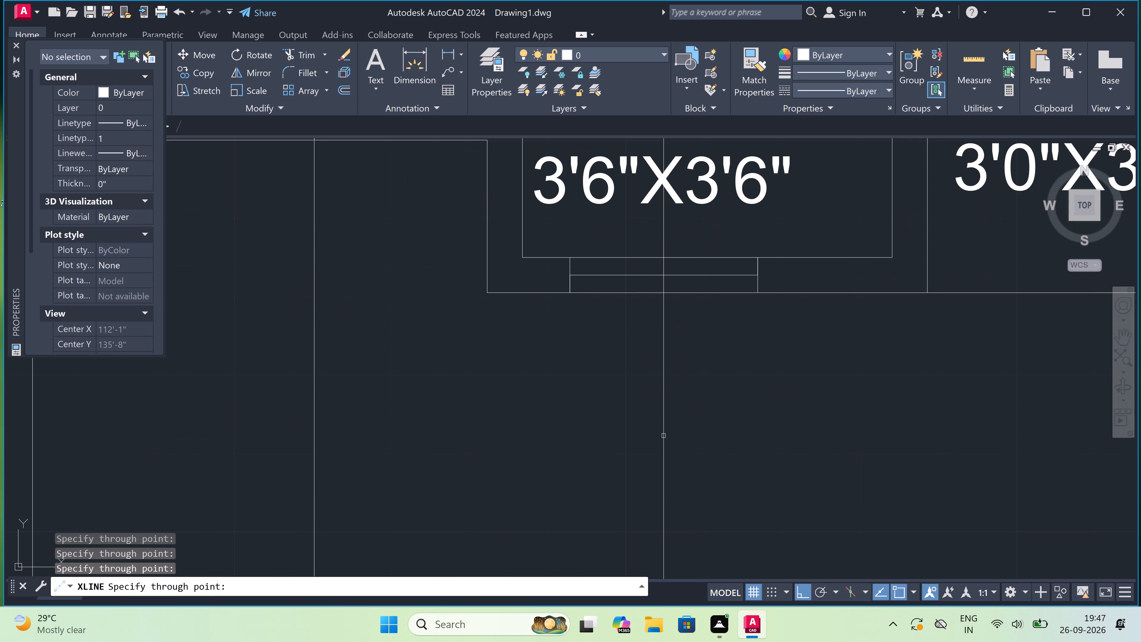
pyautogui.click(568, 263)
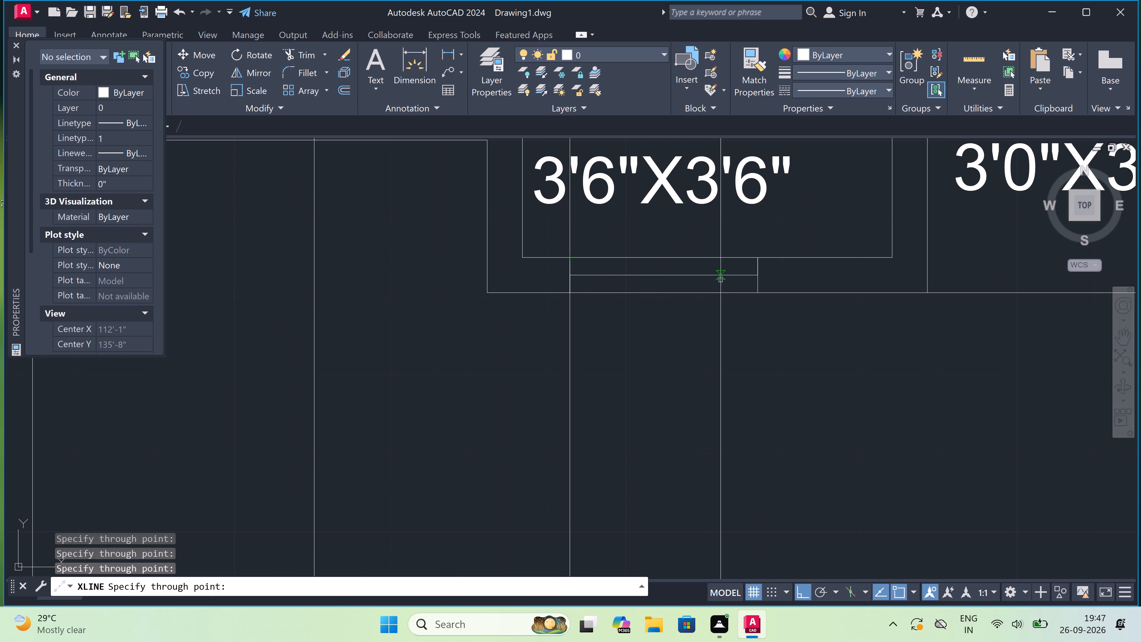
pyautogui.click(756, 257)
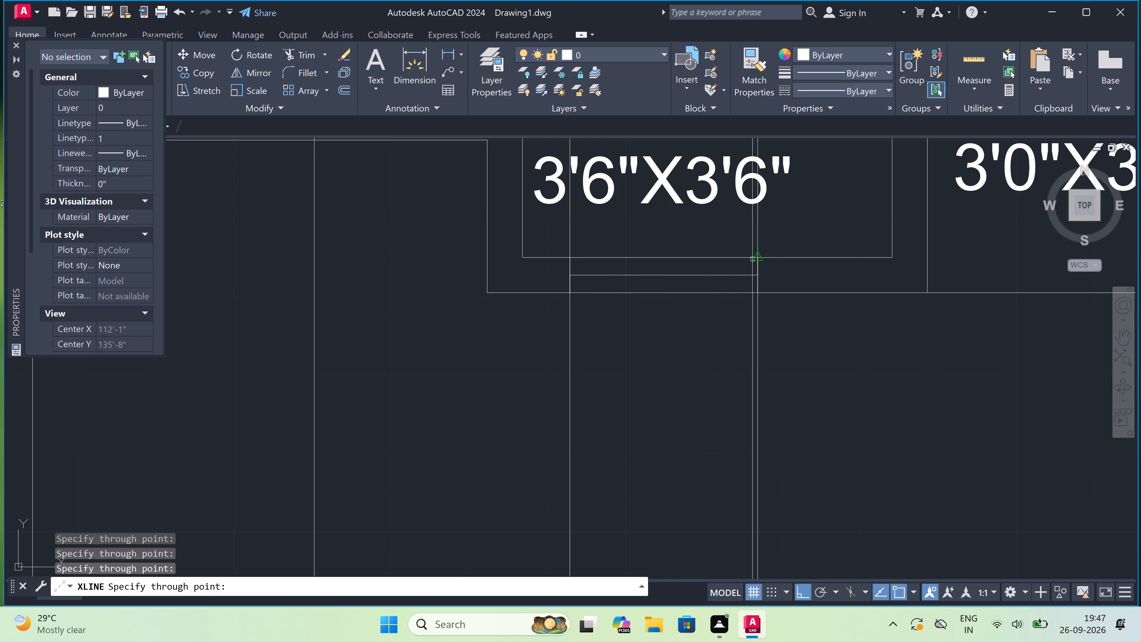
# Place a vertical construction line through the outer face of the labelled plan's right outer wall.
pyautogui.scroll(-5, 575, 316)
pyautogui.scroll(4, 683, 251)
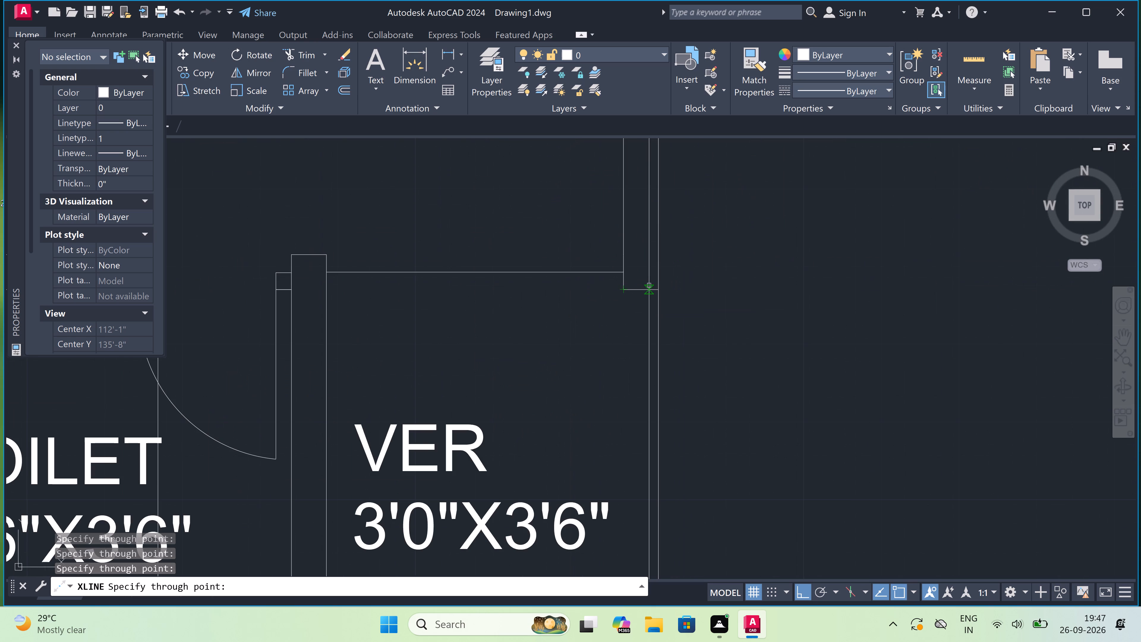
pyautogui.click(655, 288)
pyautogui.scroll(-8, 642, 298)
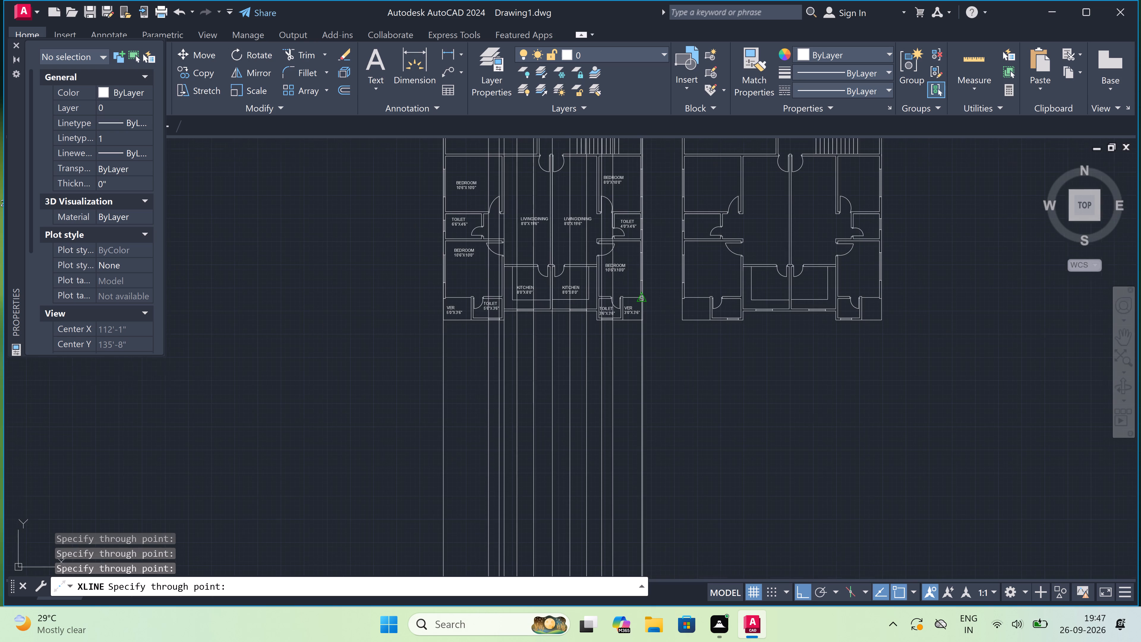
# Place vertical construction lines through both faces of the unlabelled plan's left outer wall, where the section line crosses it.
pyautogui.scroll(-4, 642, 298)
pyautogui.scroll(5, 652, 253)
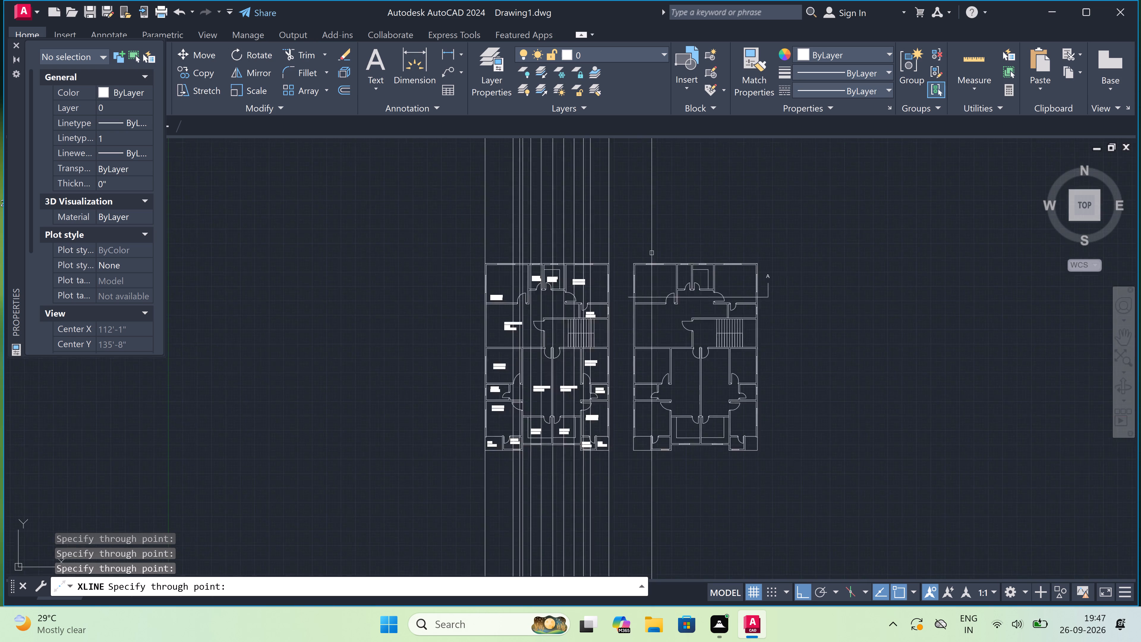
pyautogui.scroll(3, 628, 334)
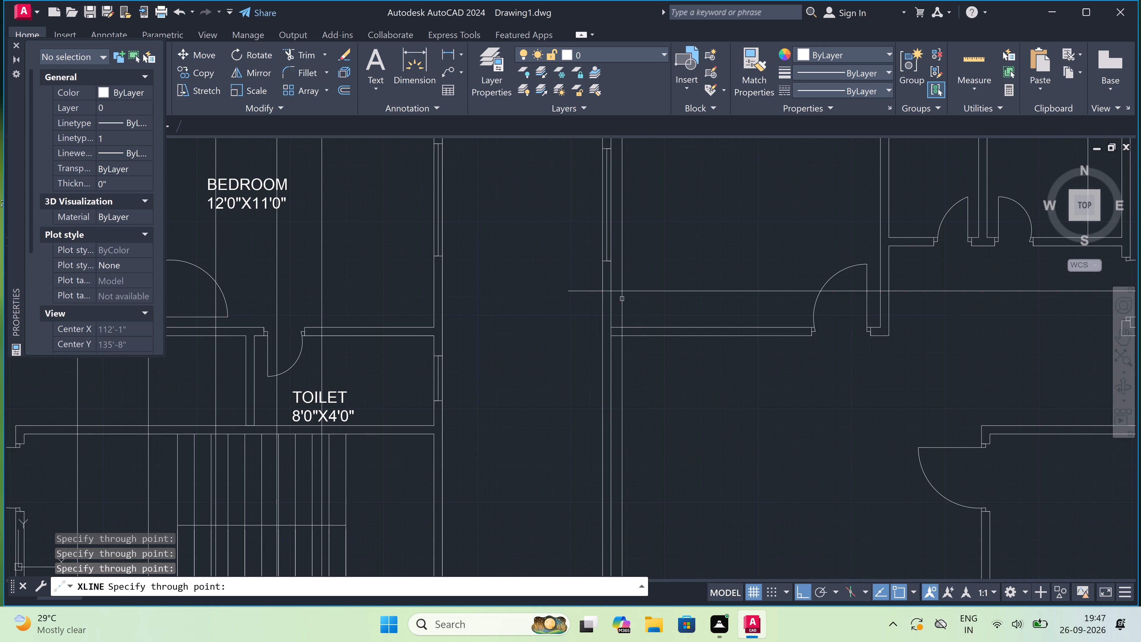
pyautogui.click(609, 287)
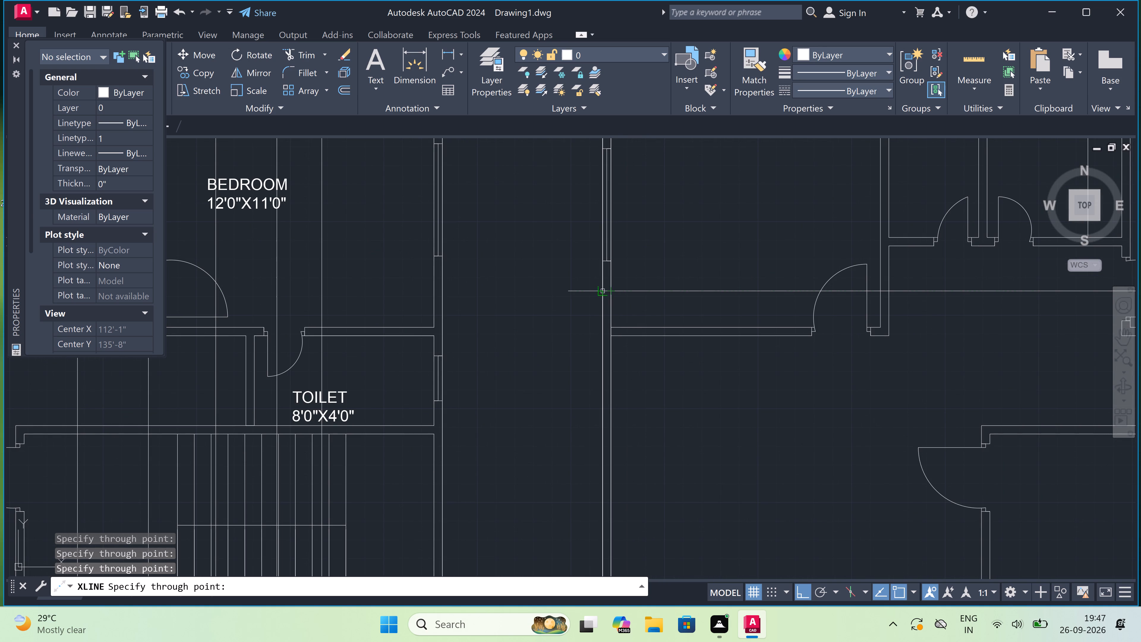
pyautogui.click(603, 288)
# Place vertical construction lines through both edges of the top-left bedroom's upper window in the unlabelled plan.
pyautogui.scroll(-5, 603, 288)
pyautogui.scroll(4, 614, 271)
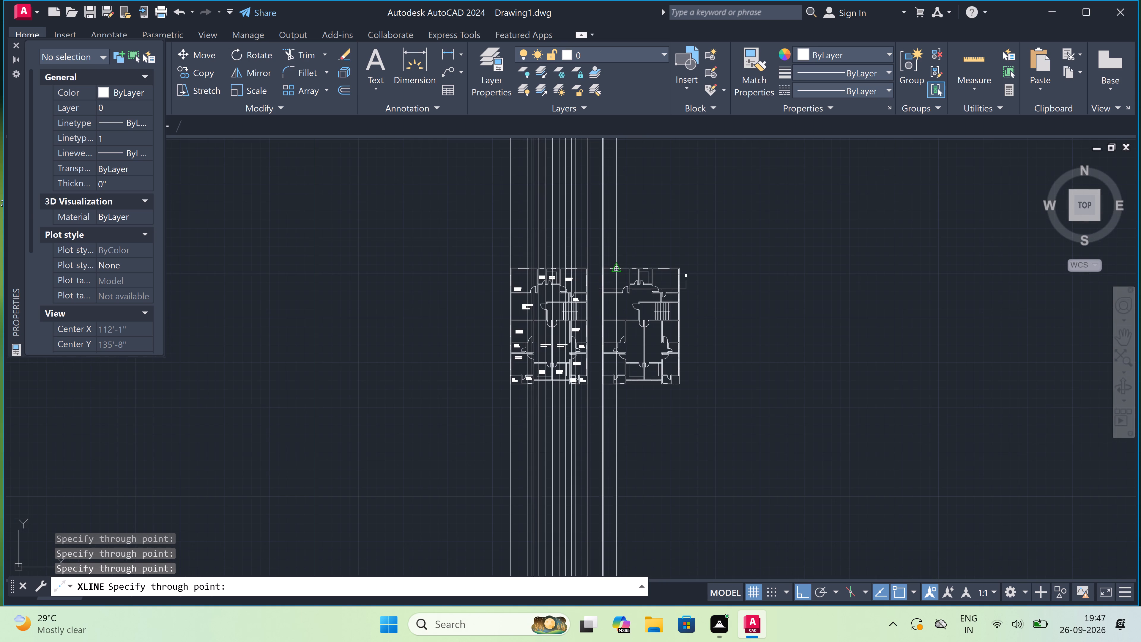
pyautogui.scroll(2, 659, 245)
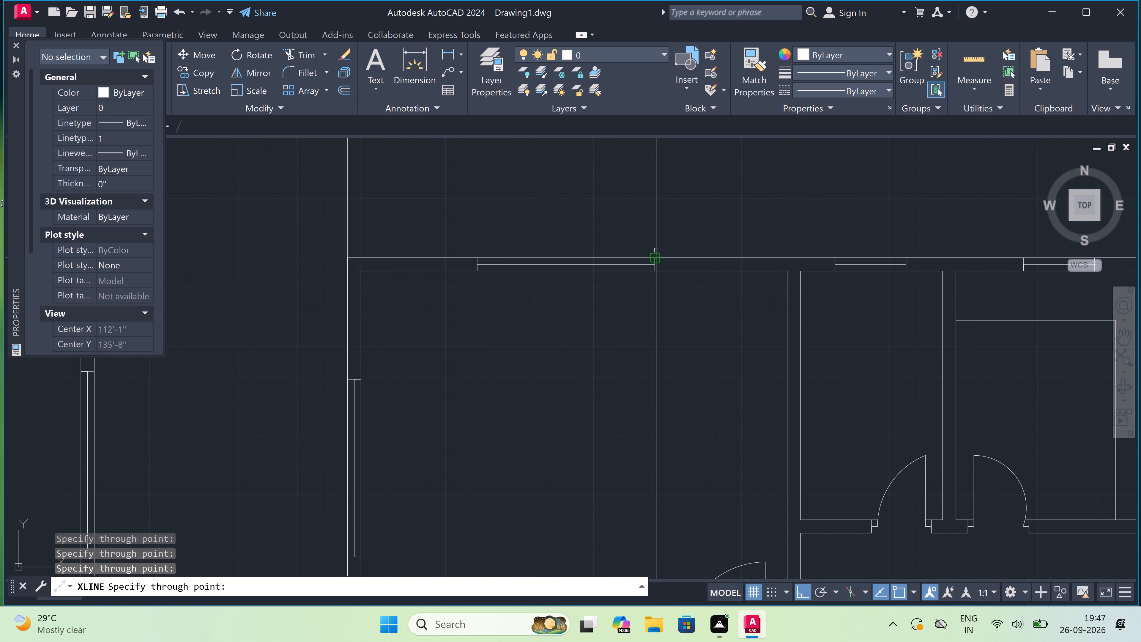
pyautogui.click(655, 254)
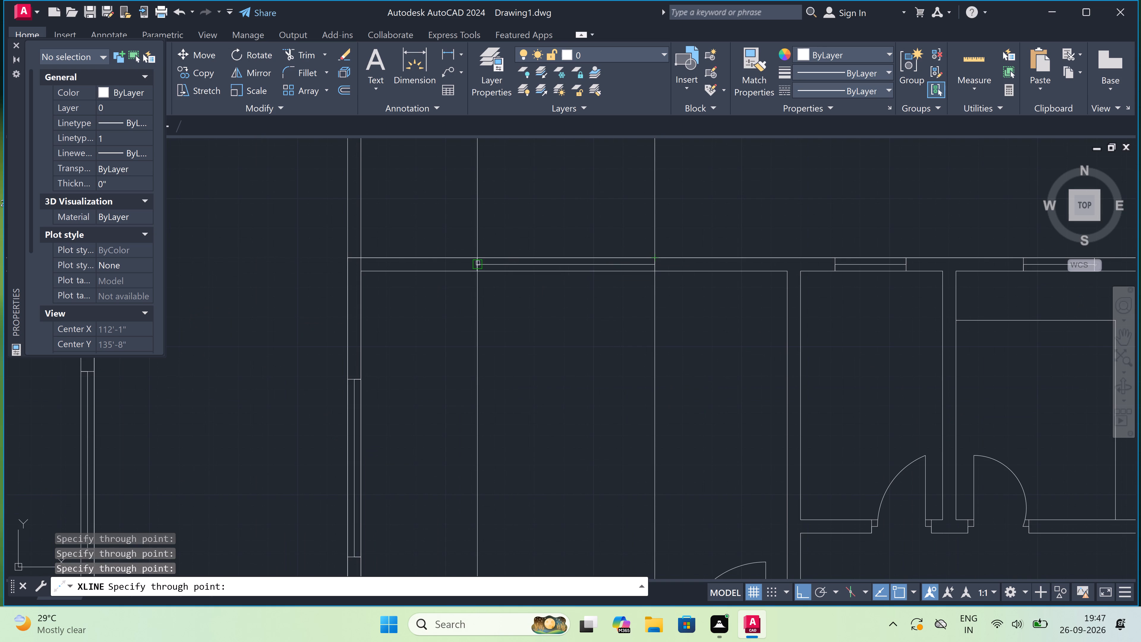
pyautogui.click(475, 265)
# Place vertical construction lines through both jambs of the upper toilet's and upper kitchen's door openings in the unlabelled plan.
pyautogui.scroll(-4, 475, 265)
pyautogui.scroll(3, 531, 273)
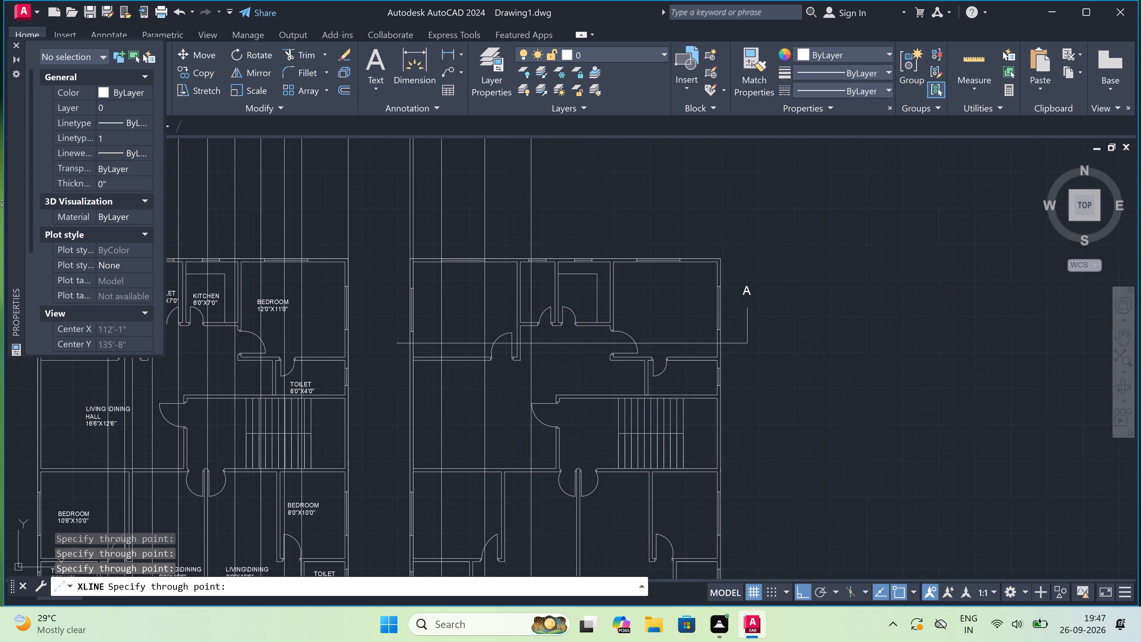
pyautogui.scroll(-2, 531, 273)
pyautogui.scroll(1, 601, 314)
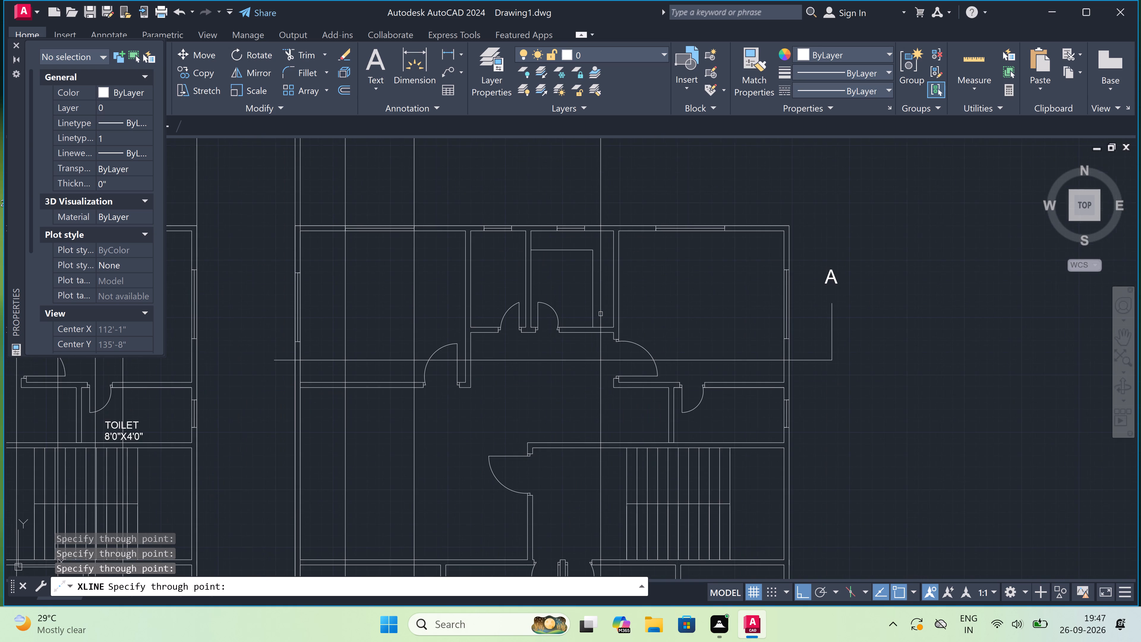
pyautogui.scroll(-2, 601, 314)
pyautogui.scroll(3, 625, 313)
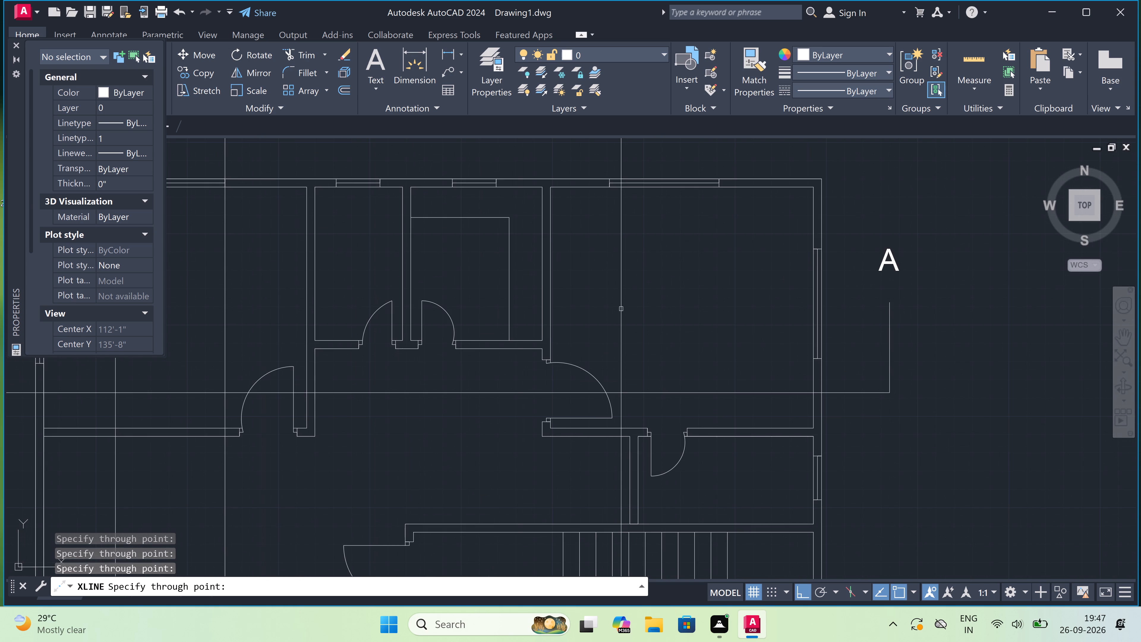
pyautogui.scroll(-3, 518, 324)
pyautogui.scroll(3, 464, 337)
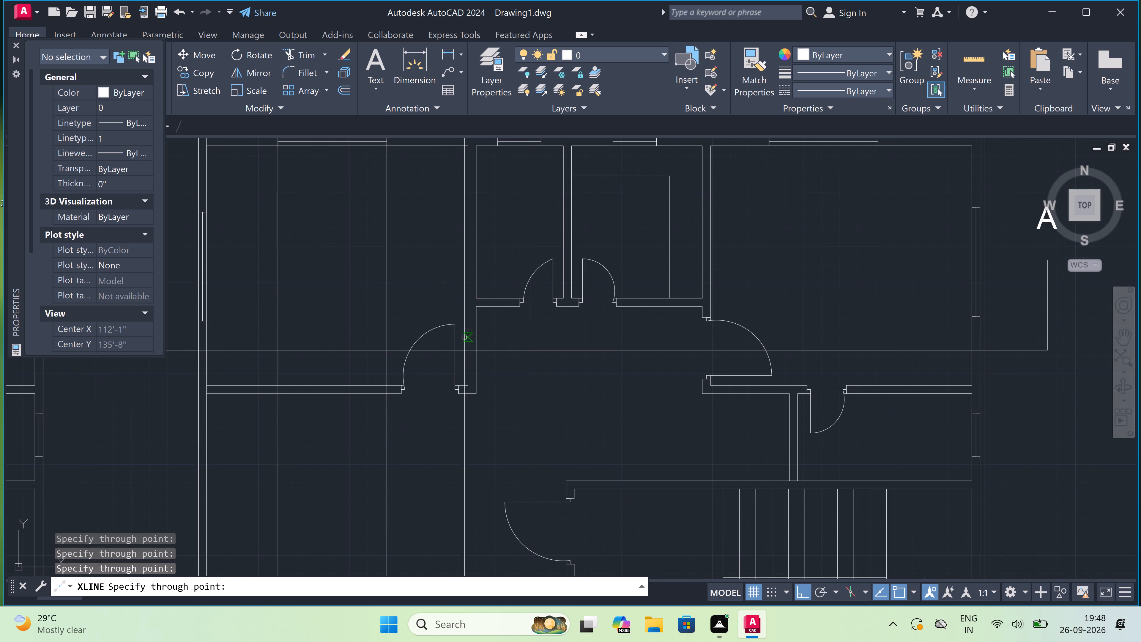
pyautogui.scroll(2, 506, 318)
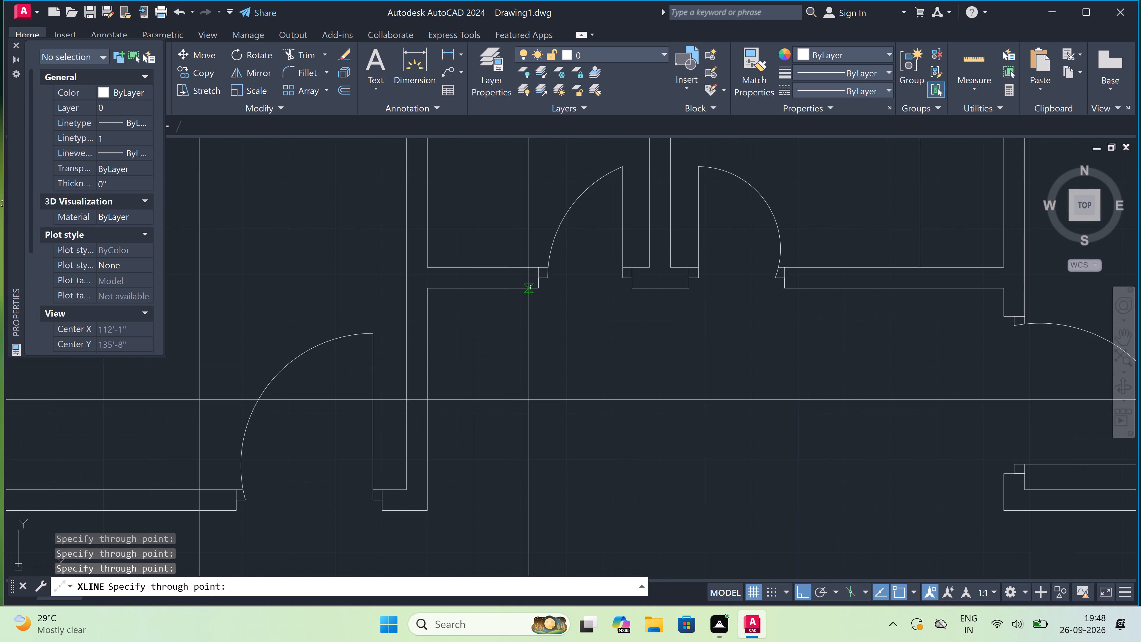
pyautogui.click(538, 287)
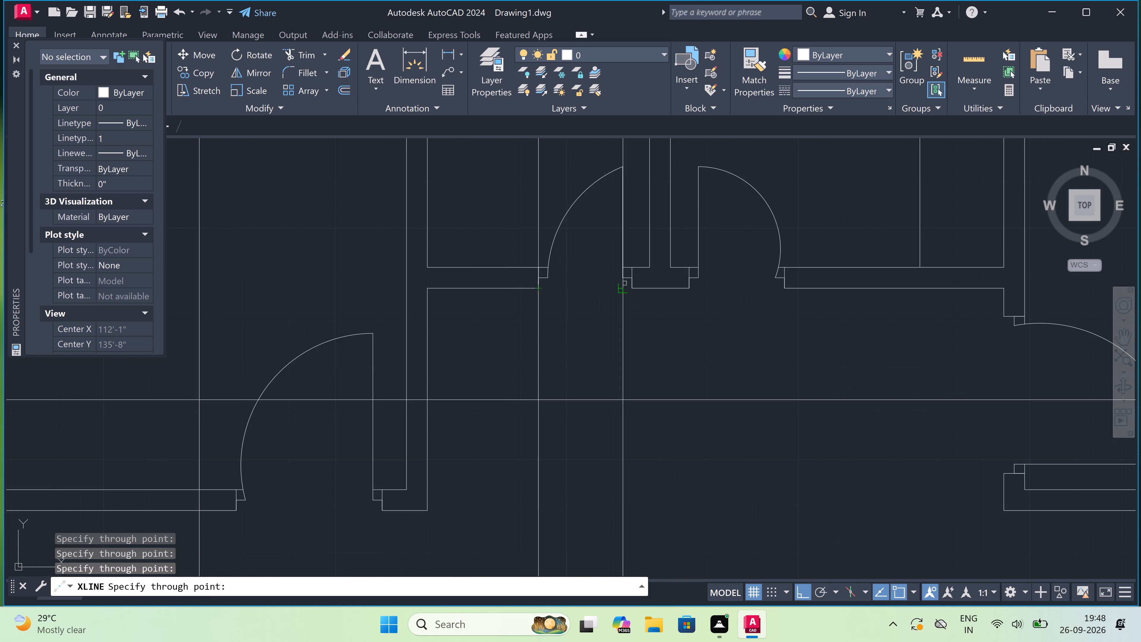
pyautogui.doubleClick(630, 286)
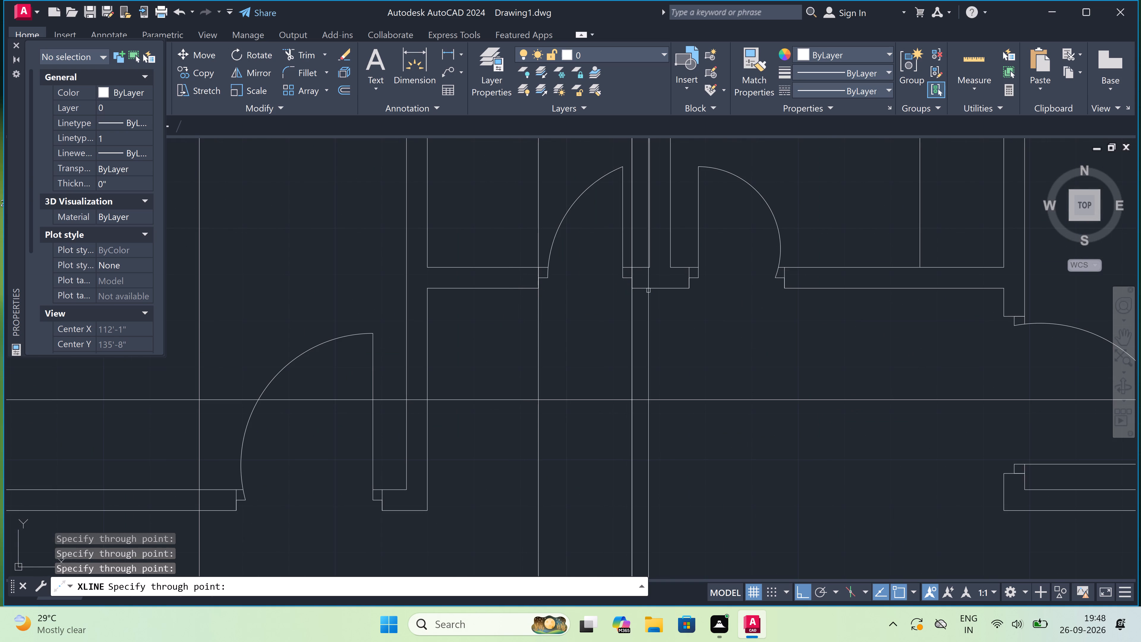
pyautogui.doubleClick(689, 287)
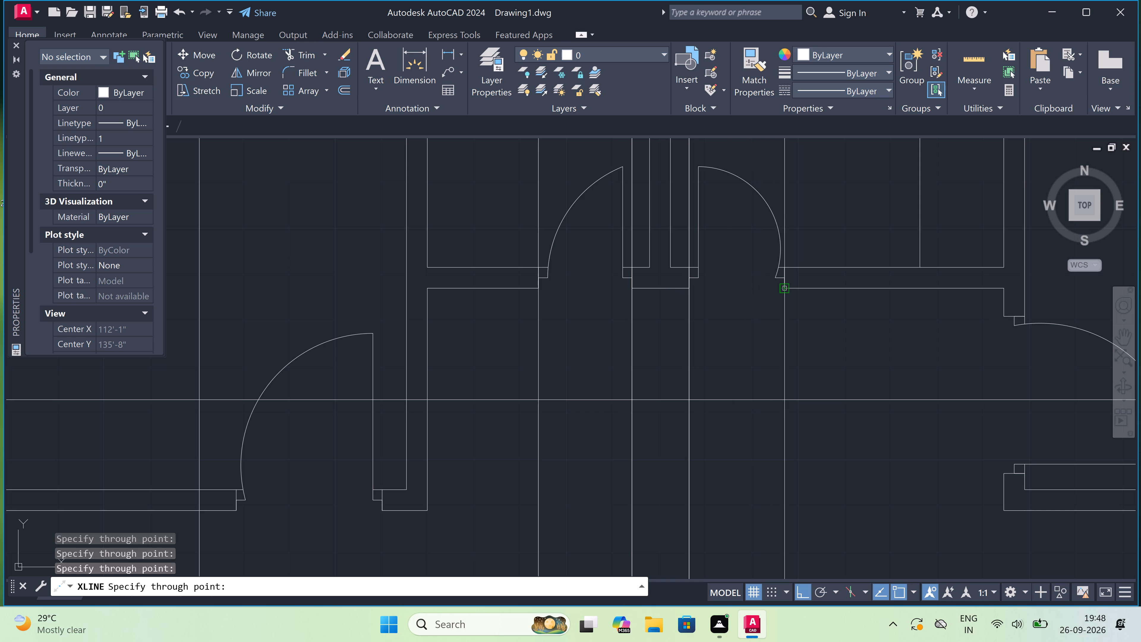
pyautogui.doubleClick(782, 291)
# Place vertical construction lines through both faces of the unlabelled plan's right outer wall at the section line.
pyautogui.scroll(-2, 745, 290)
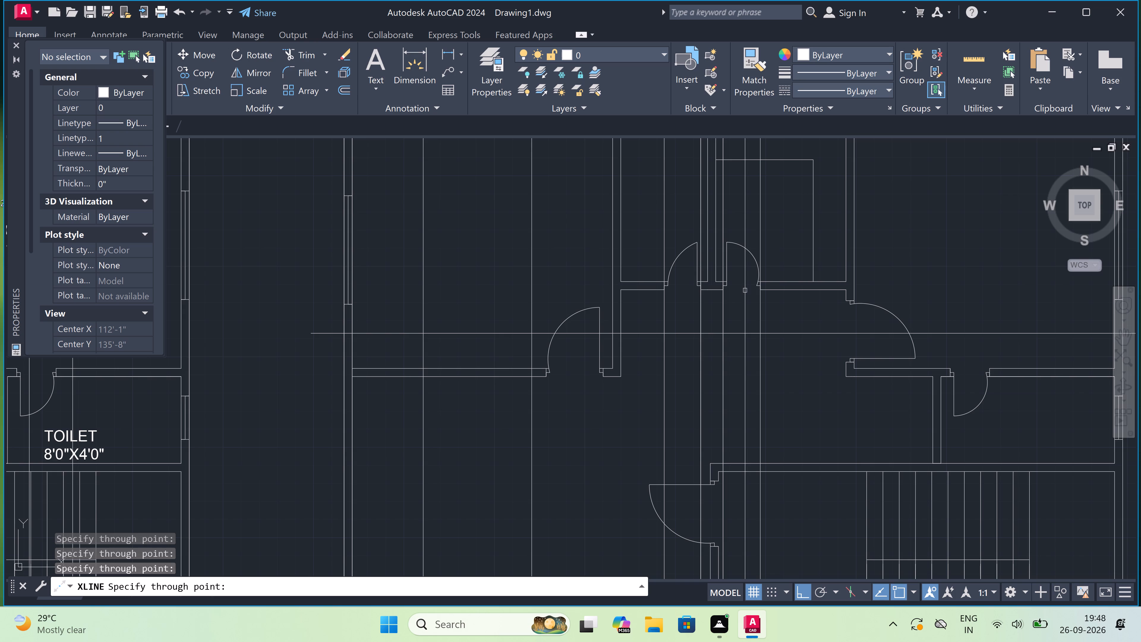
pyautogui.scroll(-2, 651, 311)
pyautogui.scroll(3, 834, 318)
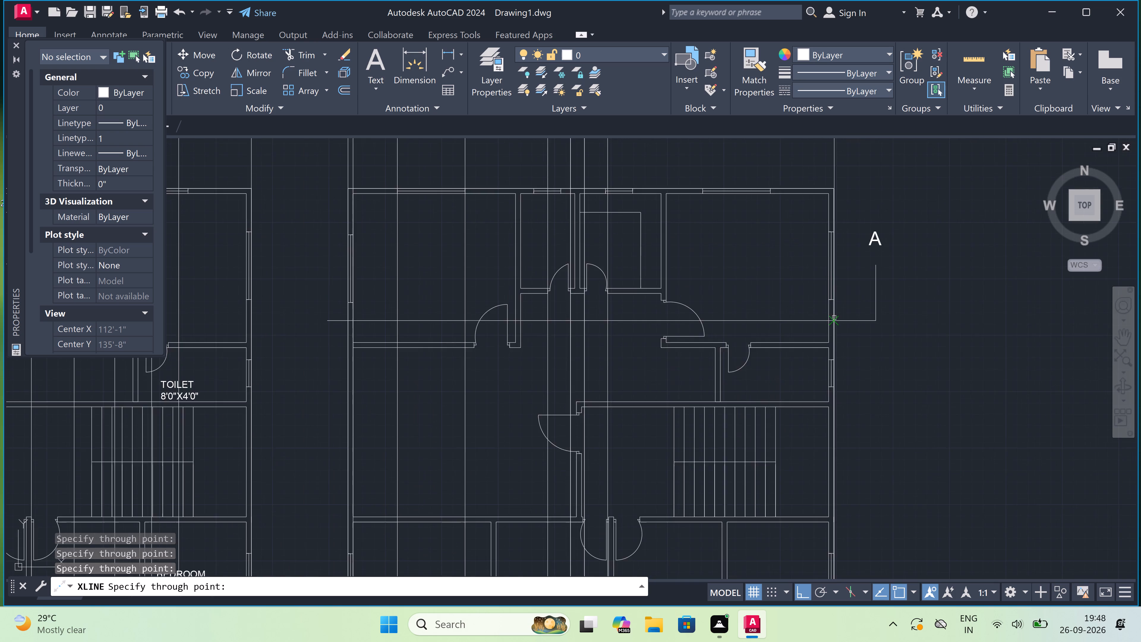
pyautogui.click(831, 321)
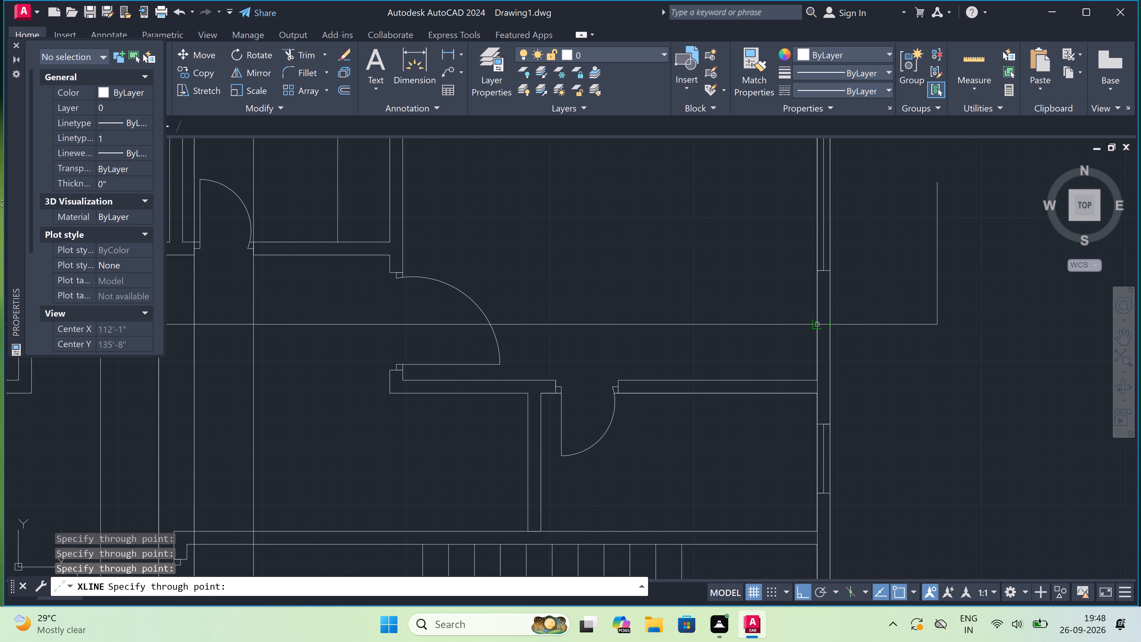
pyautogui.click(821, 323)
# Place vertical construction lines through both edges of the top-right bedroom's upper window in the unlabelled plan, and end the command.
pyautogui.scroll(-2, 724, 321)
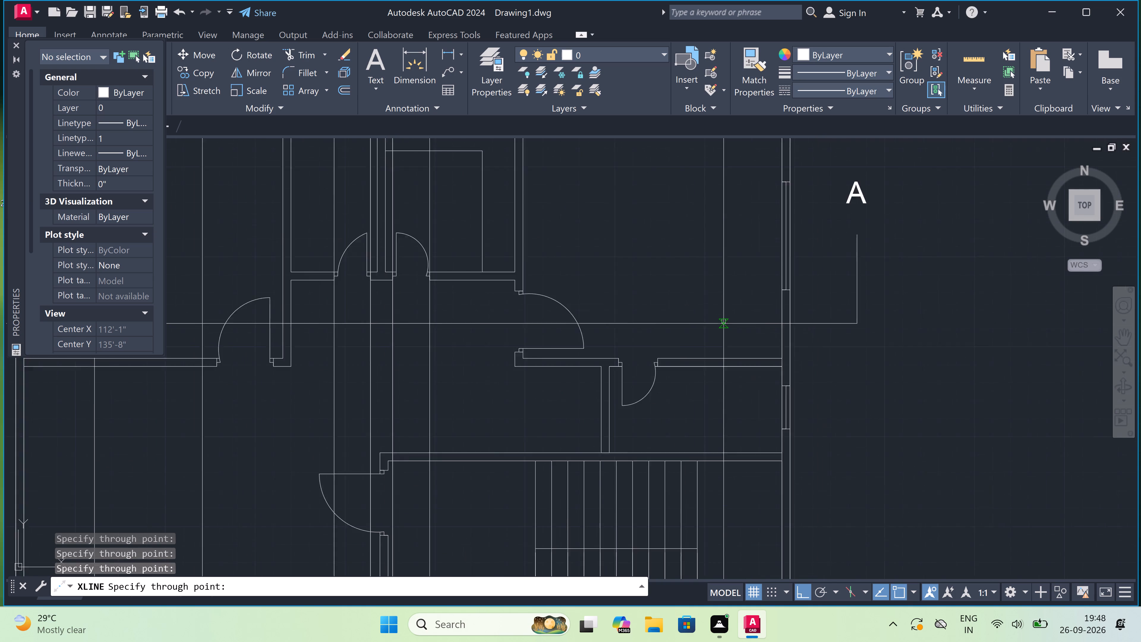
pyautogui.scroll(-1, 724, 321)
pyautogui.scroll(4, 688, 218)
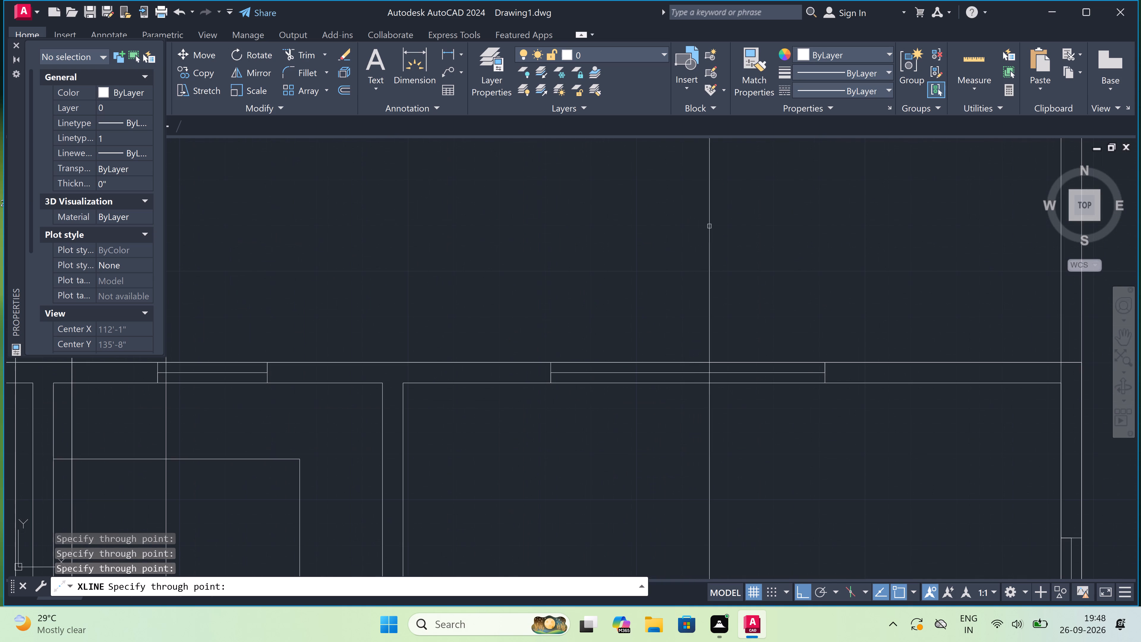
pyautogui.click(825, 373)
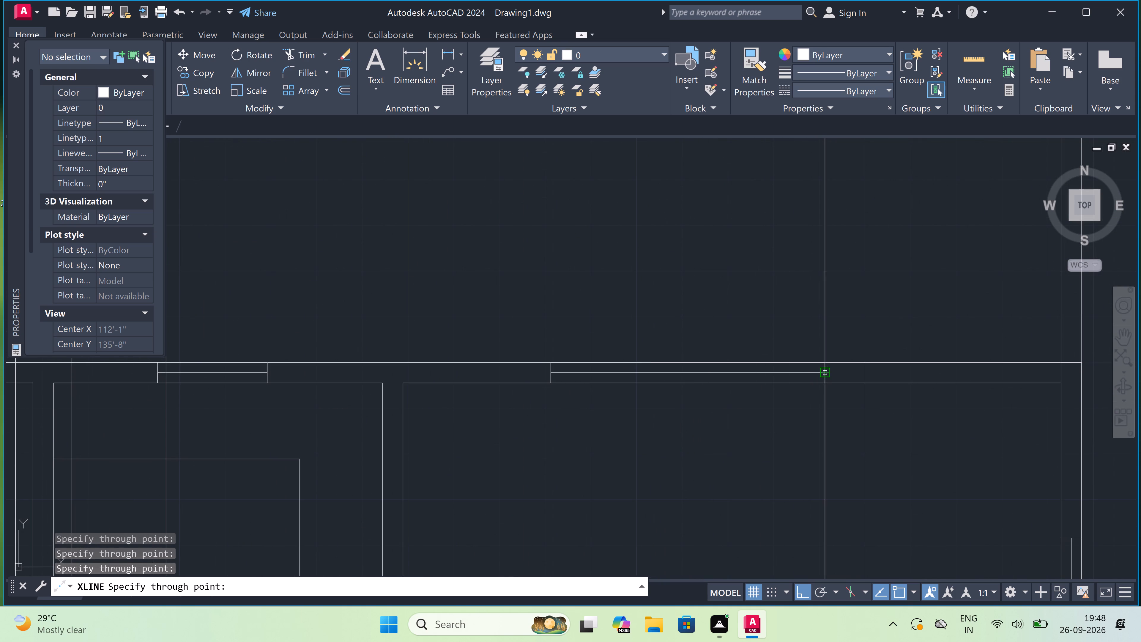
pyautogui.doubleClick(546, 360)
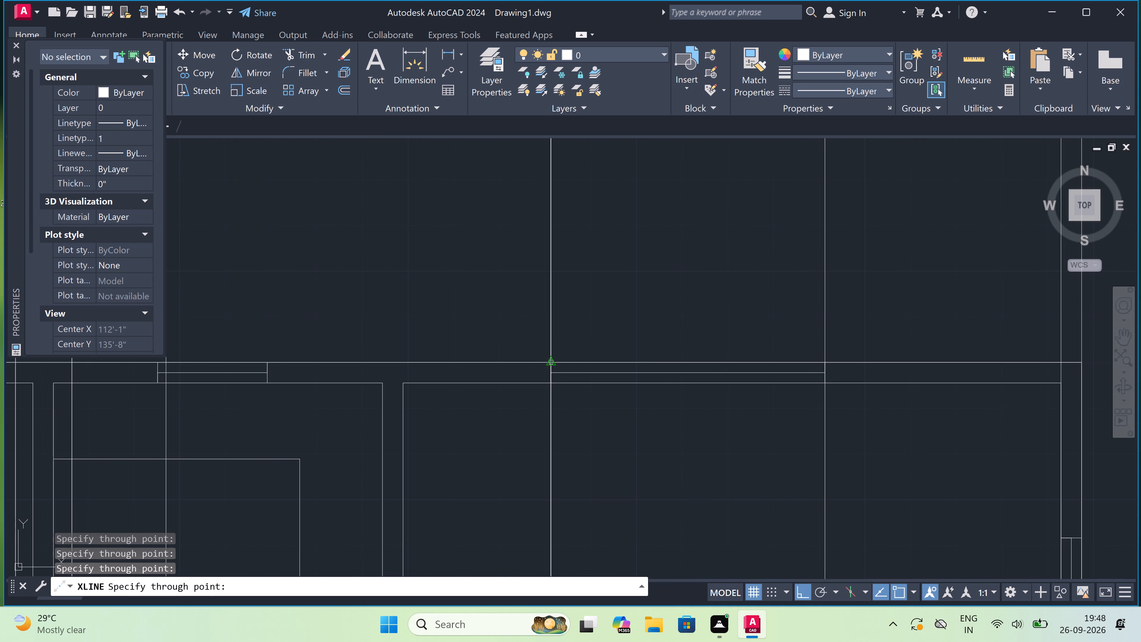
pyautogui.scroll(-5, 648, 283)
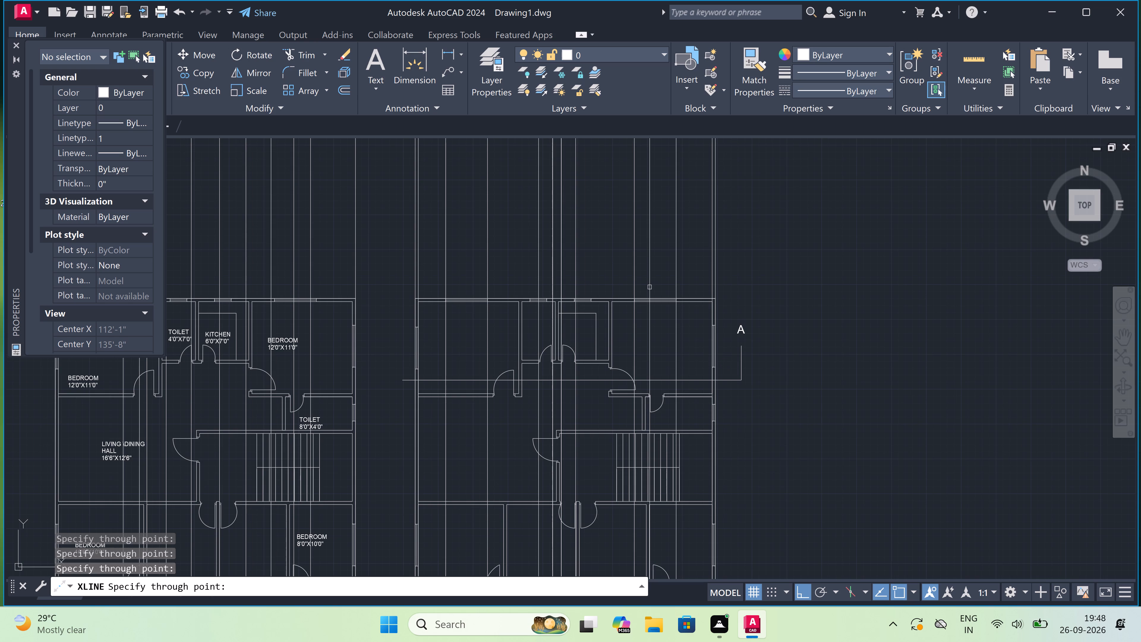
pyautogui.press('Escape')
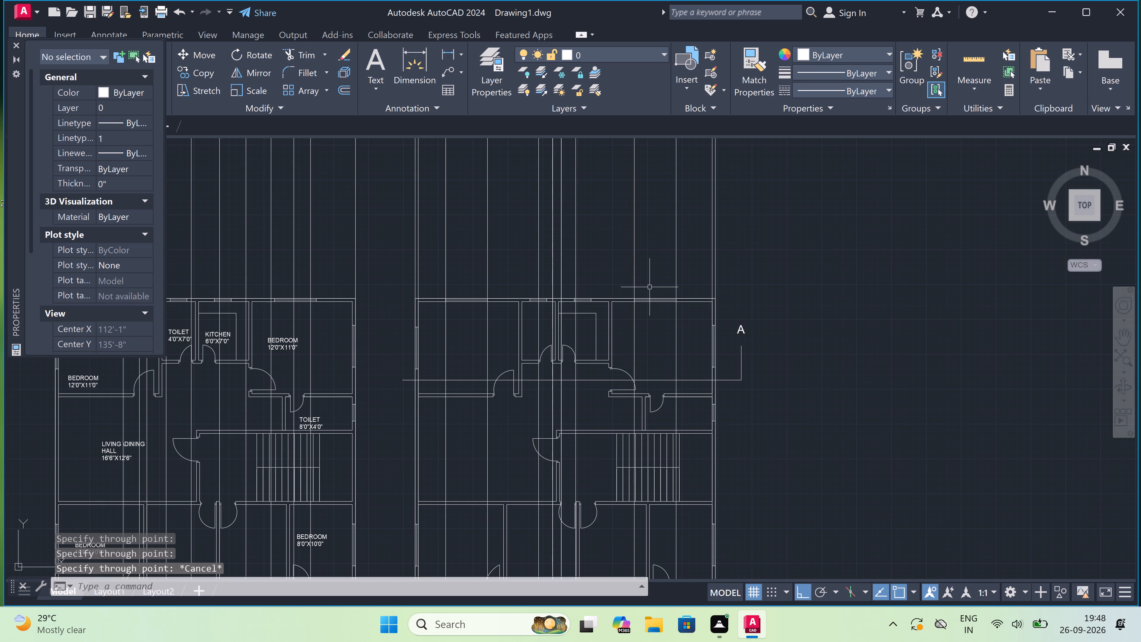
# Draw a horizontal construction line just above both floor plans, crossing the vertical projection lines.
pyautogui.write('XL')
pyautogui.press('space')
pyautogui.scroll(-2, 648, 286)
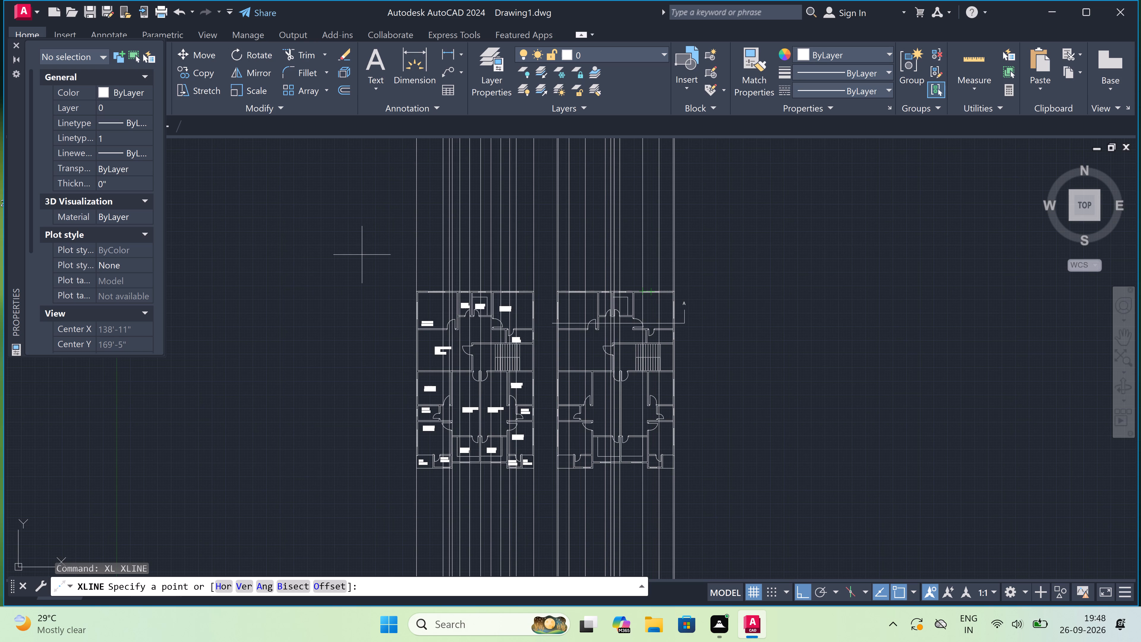
pyautogui.click(371, 268)
pyautogui.click(583, 274)
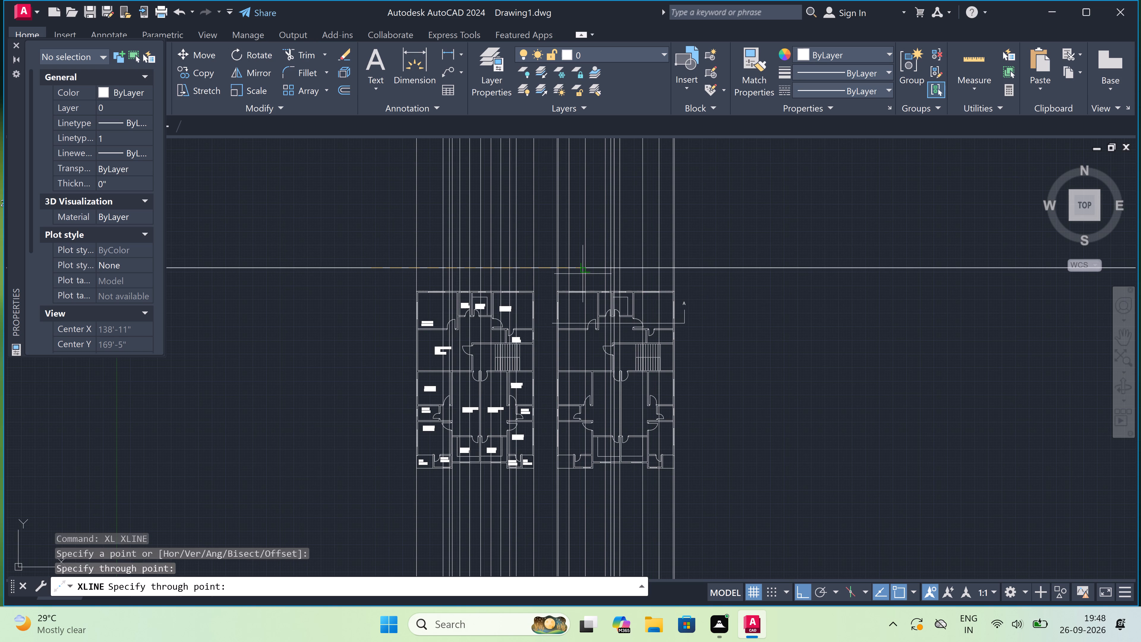
pyautogui.press('Escape')
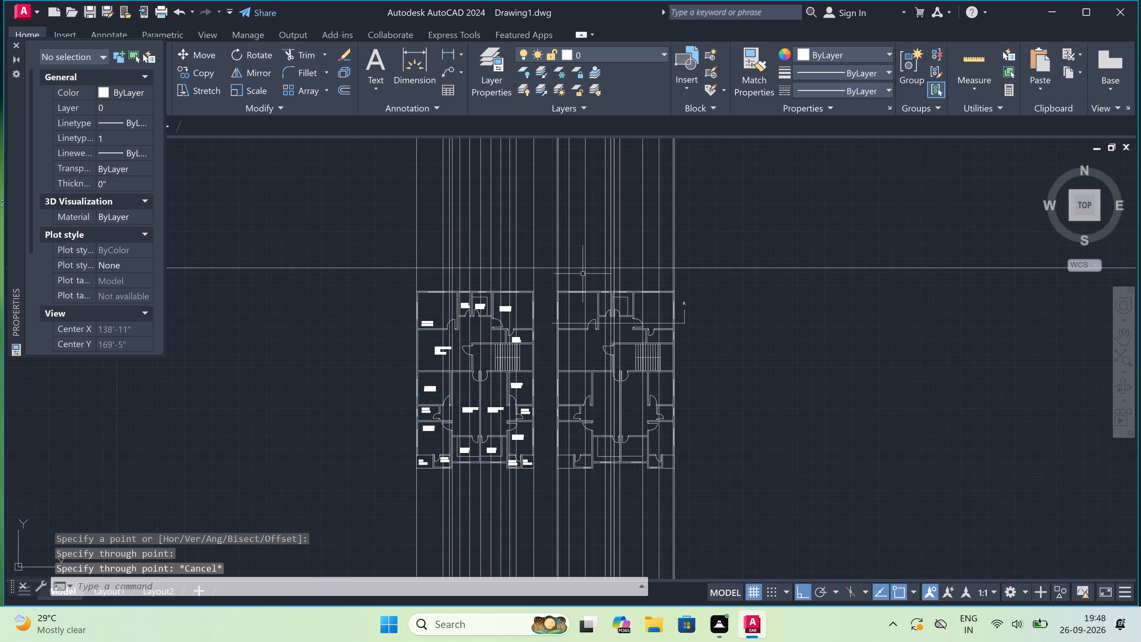
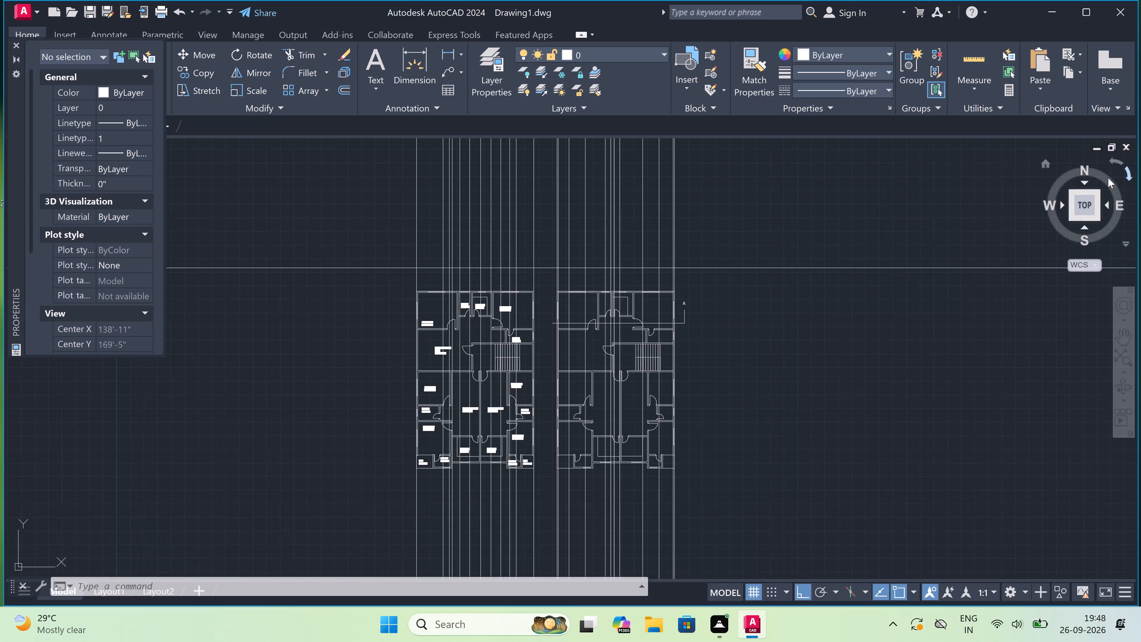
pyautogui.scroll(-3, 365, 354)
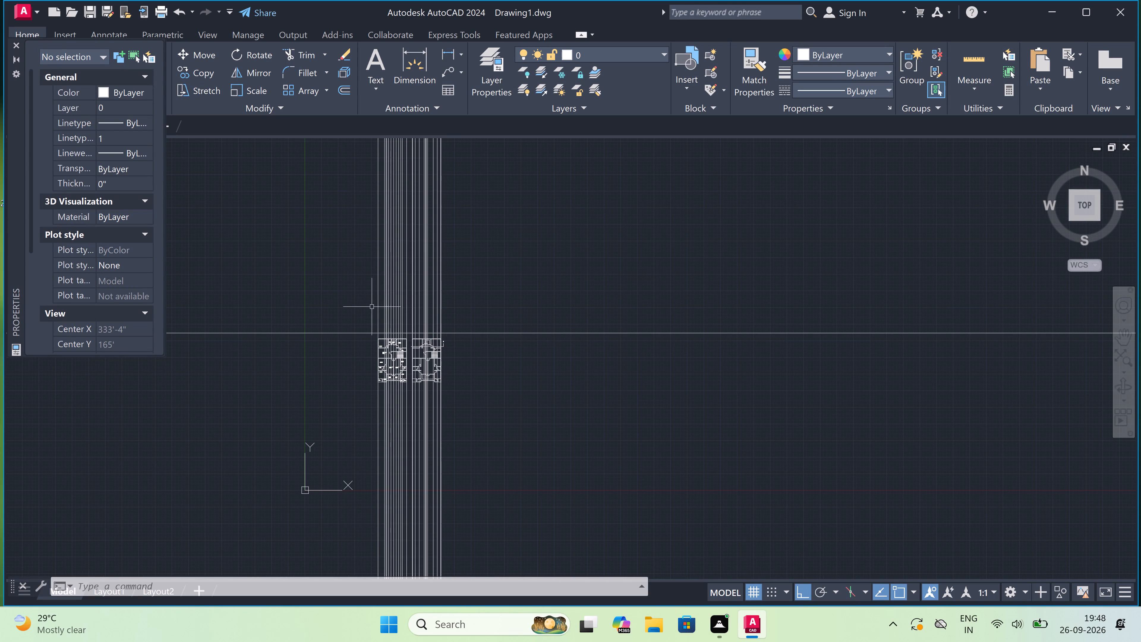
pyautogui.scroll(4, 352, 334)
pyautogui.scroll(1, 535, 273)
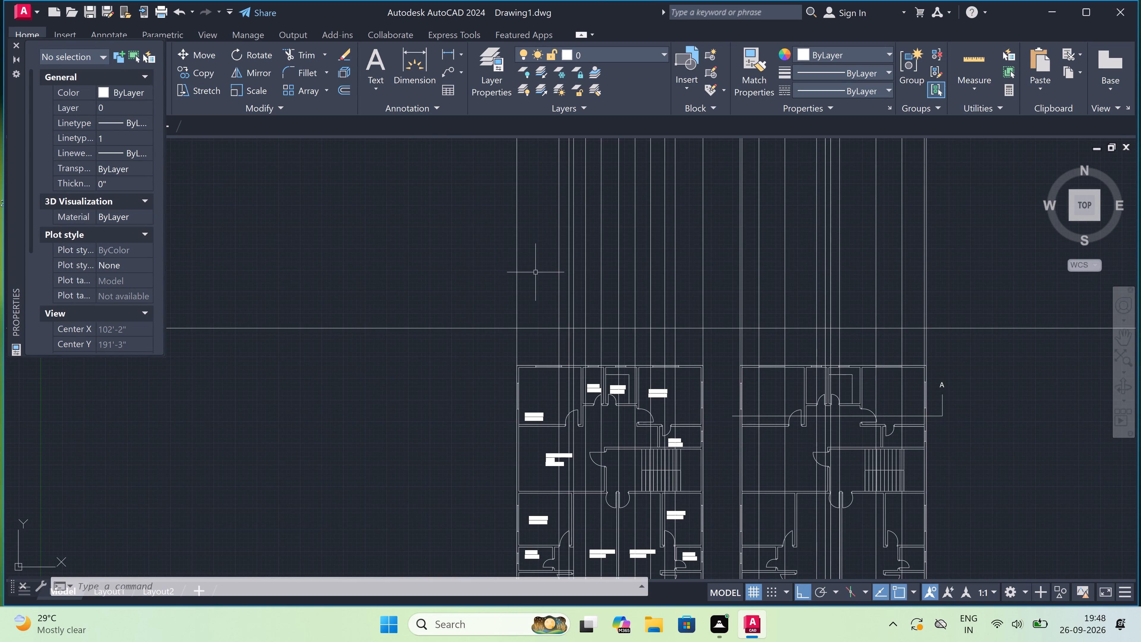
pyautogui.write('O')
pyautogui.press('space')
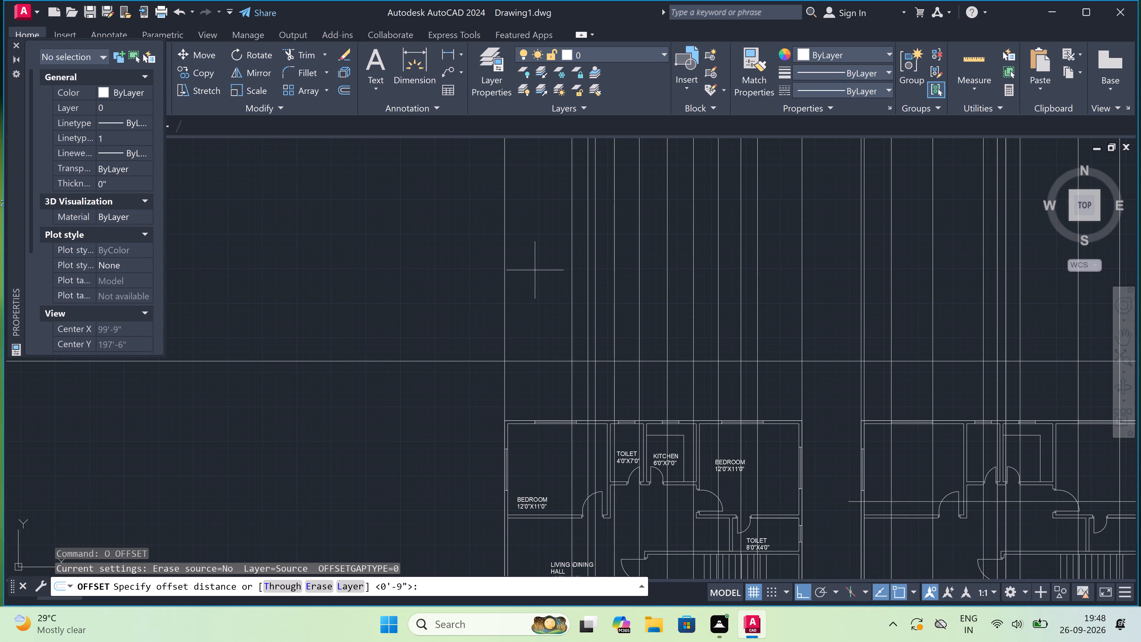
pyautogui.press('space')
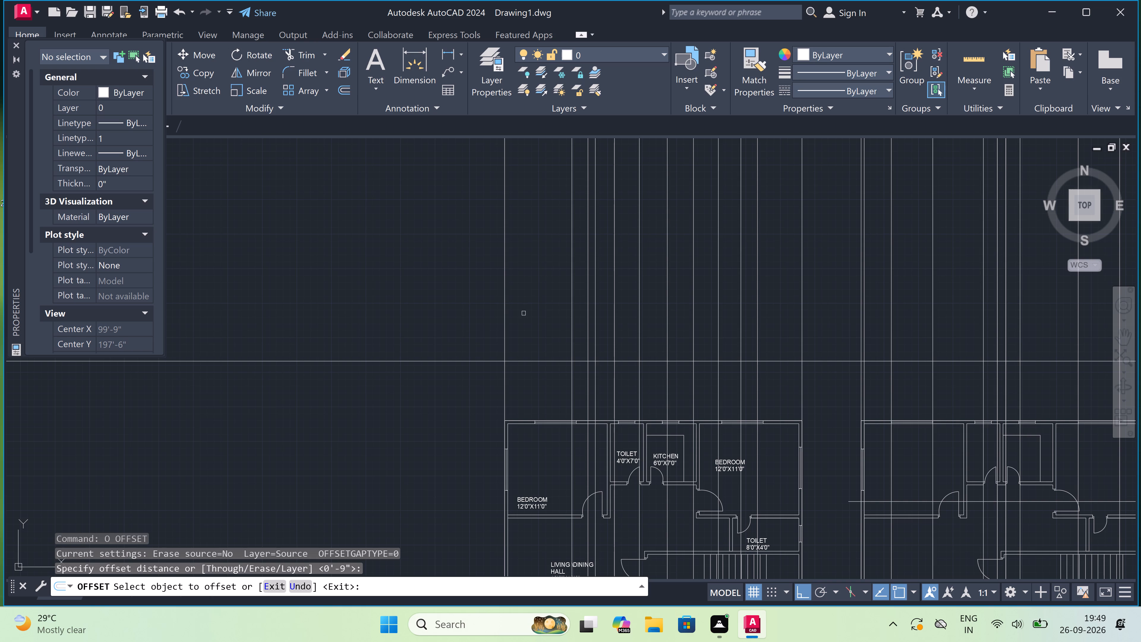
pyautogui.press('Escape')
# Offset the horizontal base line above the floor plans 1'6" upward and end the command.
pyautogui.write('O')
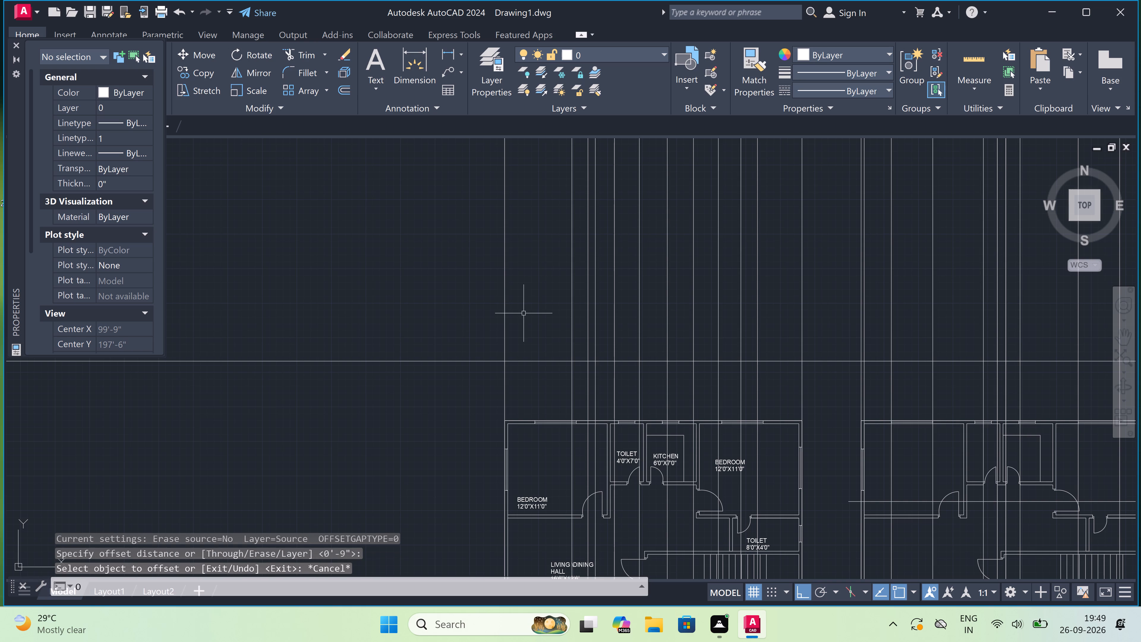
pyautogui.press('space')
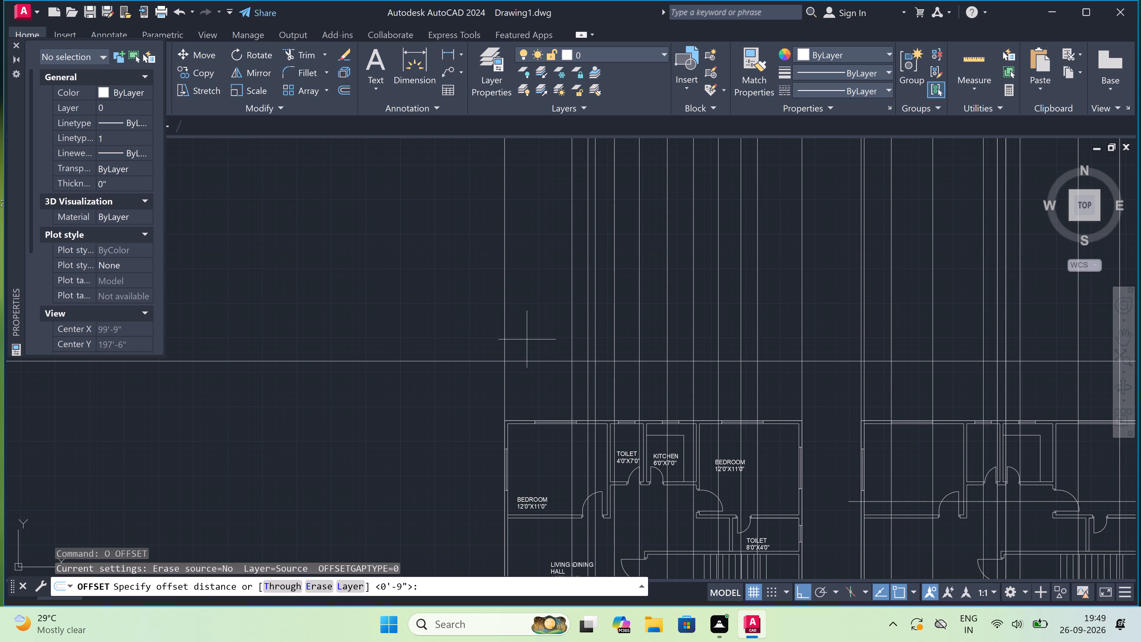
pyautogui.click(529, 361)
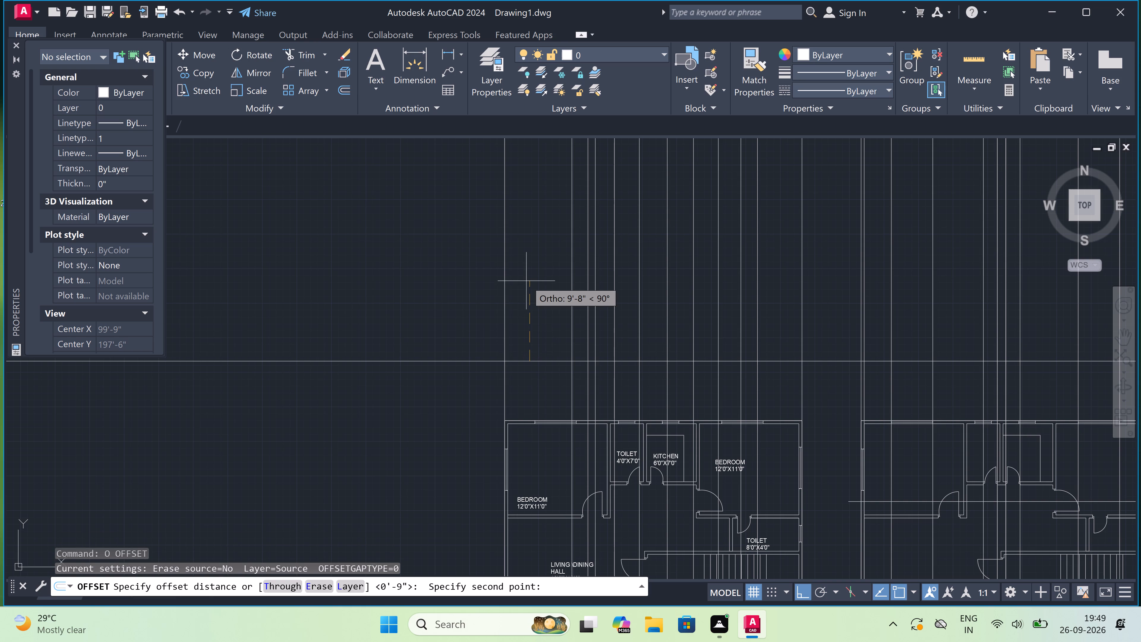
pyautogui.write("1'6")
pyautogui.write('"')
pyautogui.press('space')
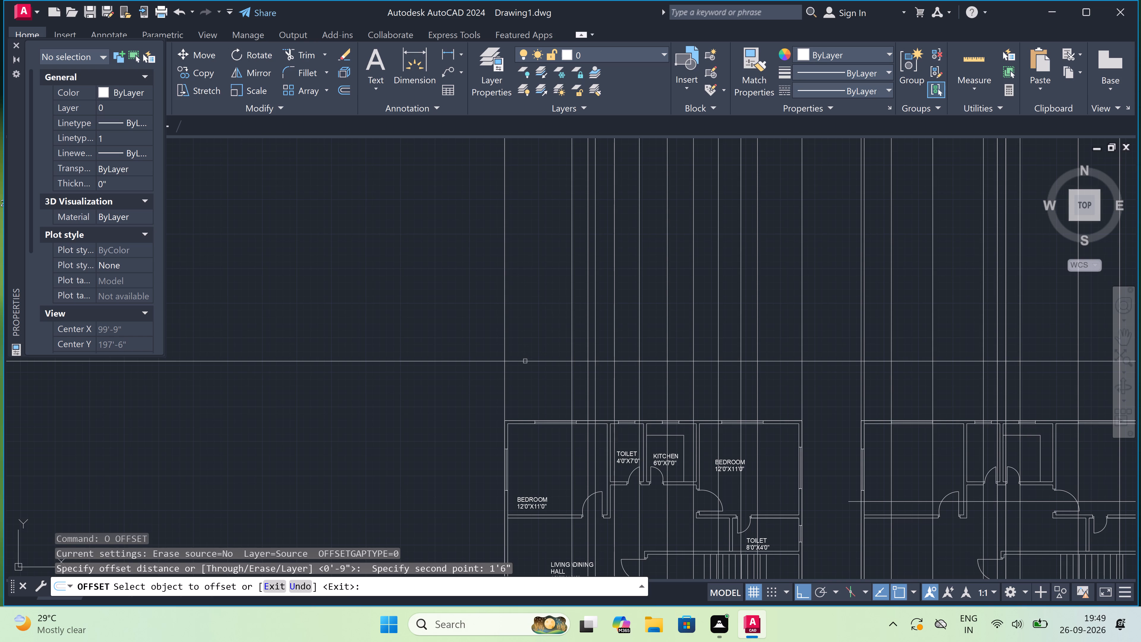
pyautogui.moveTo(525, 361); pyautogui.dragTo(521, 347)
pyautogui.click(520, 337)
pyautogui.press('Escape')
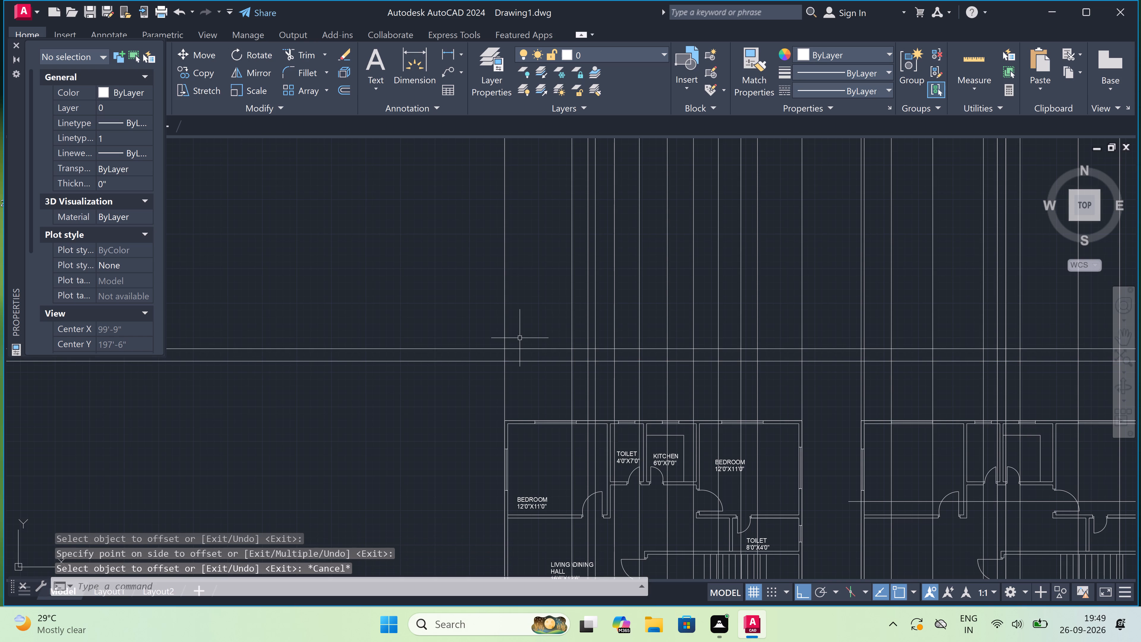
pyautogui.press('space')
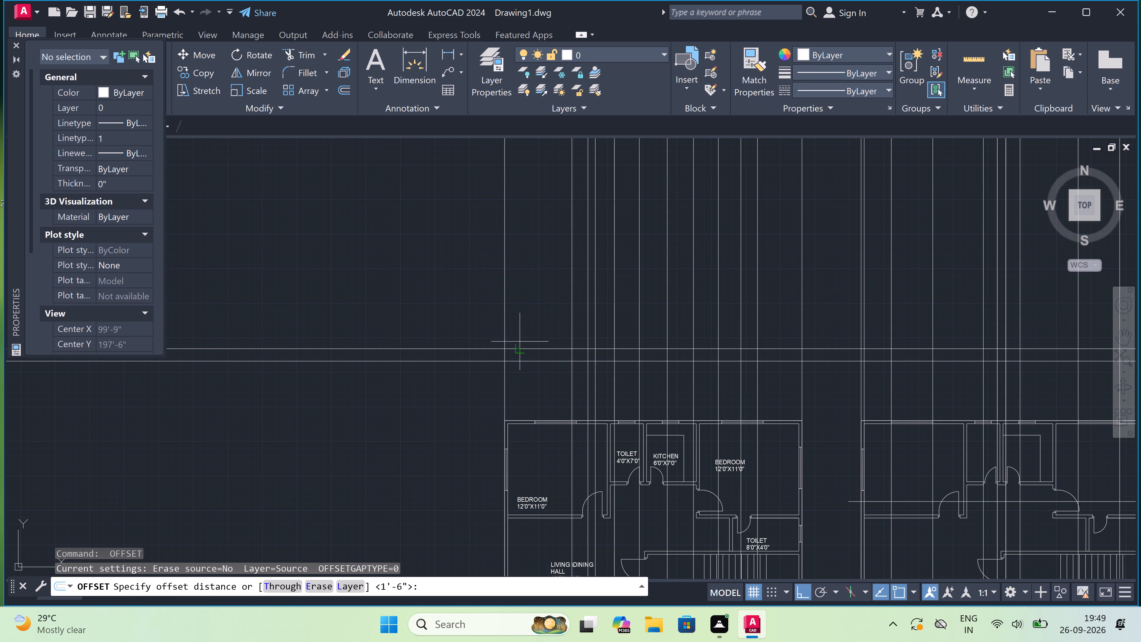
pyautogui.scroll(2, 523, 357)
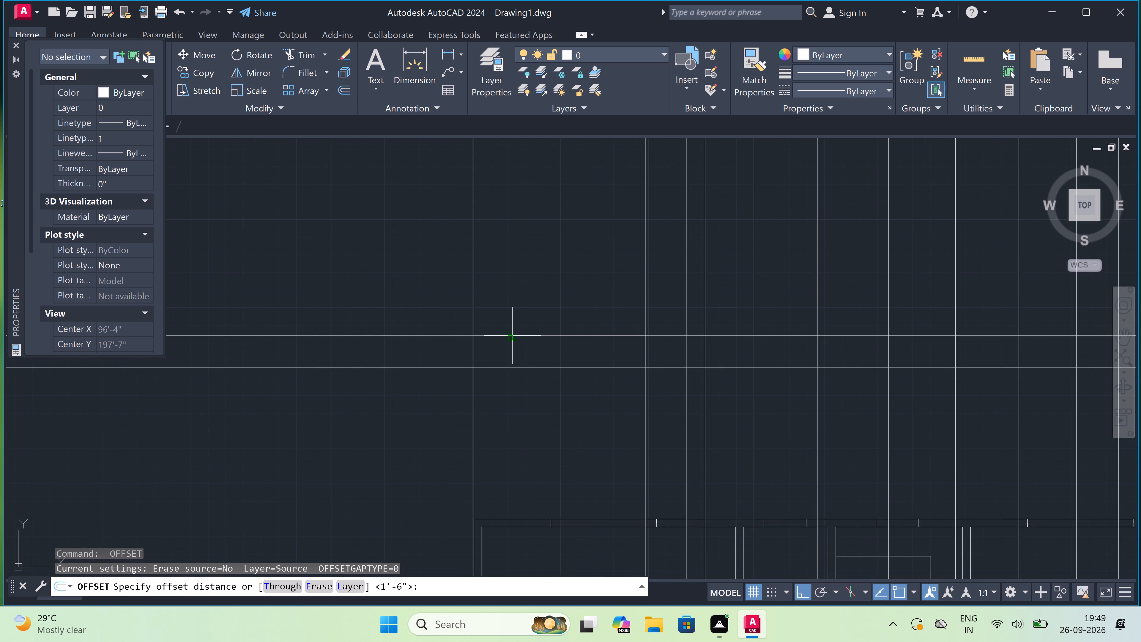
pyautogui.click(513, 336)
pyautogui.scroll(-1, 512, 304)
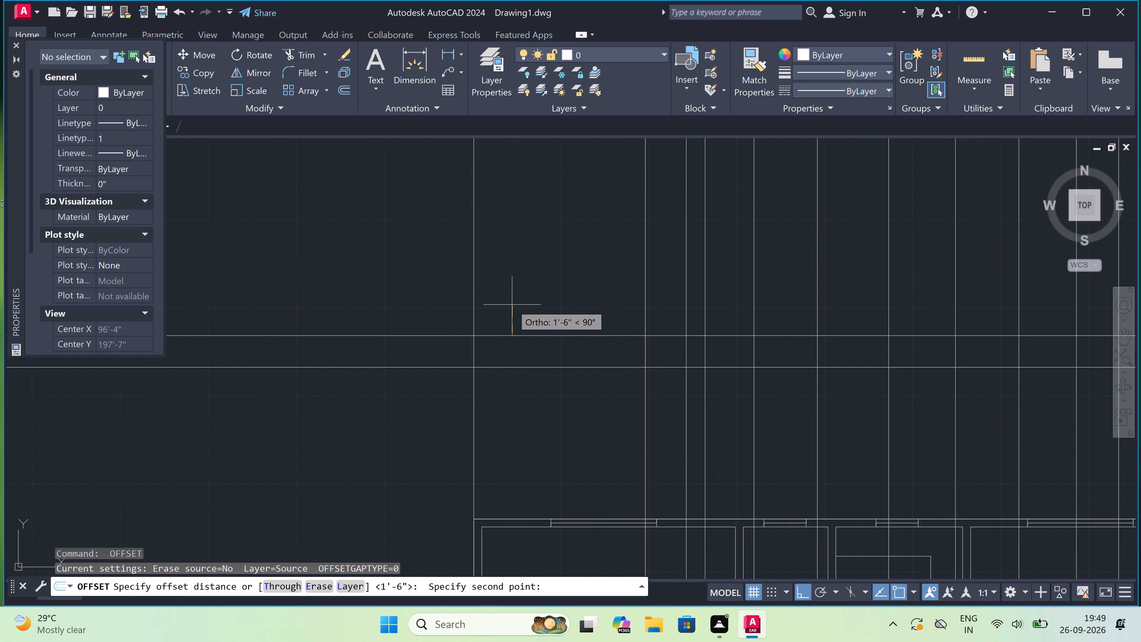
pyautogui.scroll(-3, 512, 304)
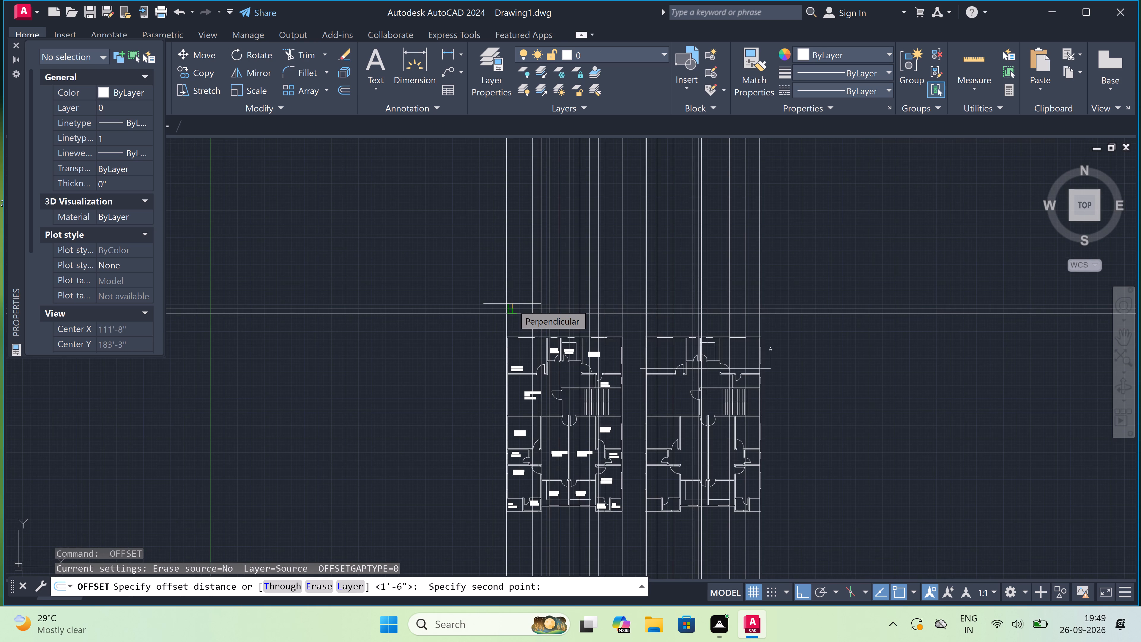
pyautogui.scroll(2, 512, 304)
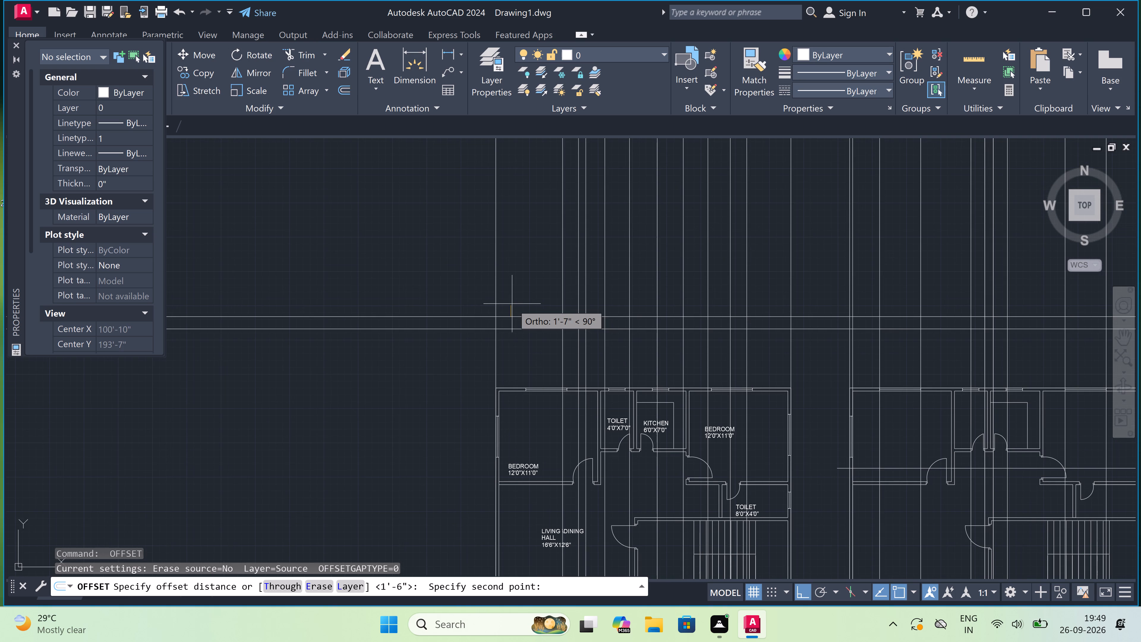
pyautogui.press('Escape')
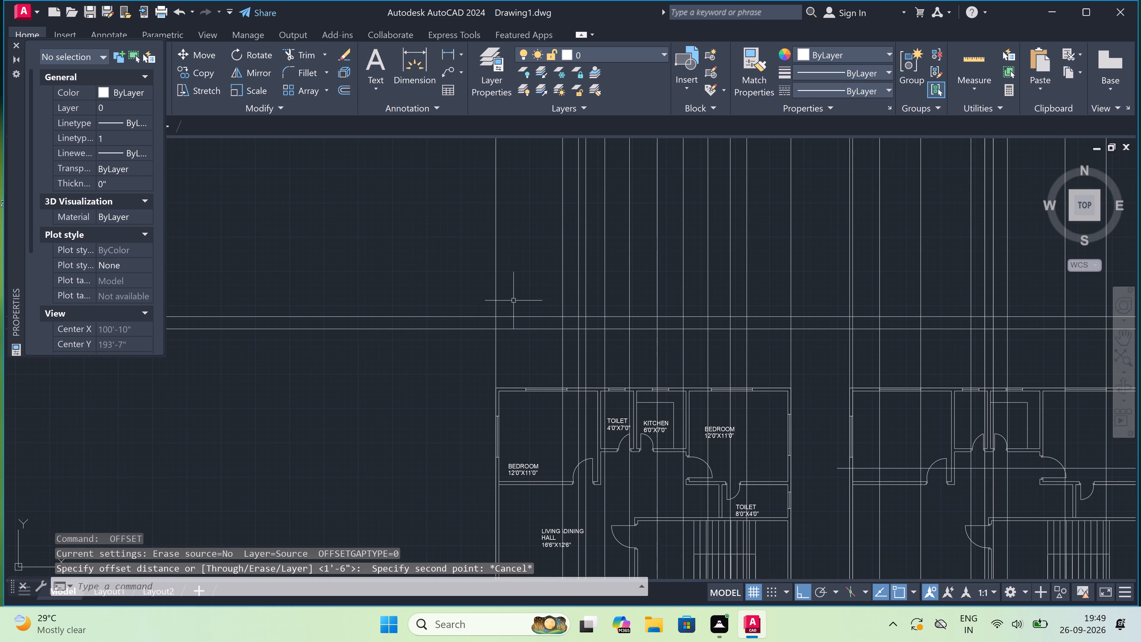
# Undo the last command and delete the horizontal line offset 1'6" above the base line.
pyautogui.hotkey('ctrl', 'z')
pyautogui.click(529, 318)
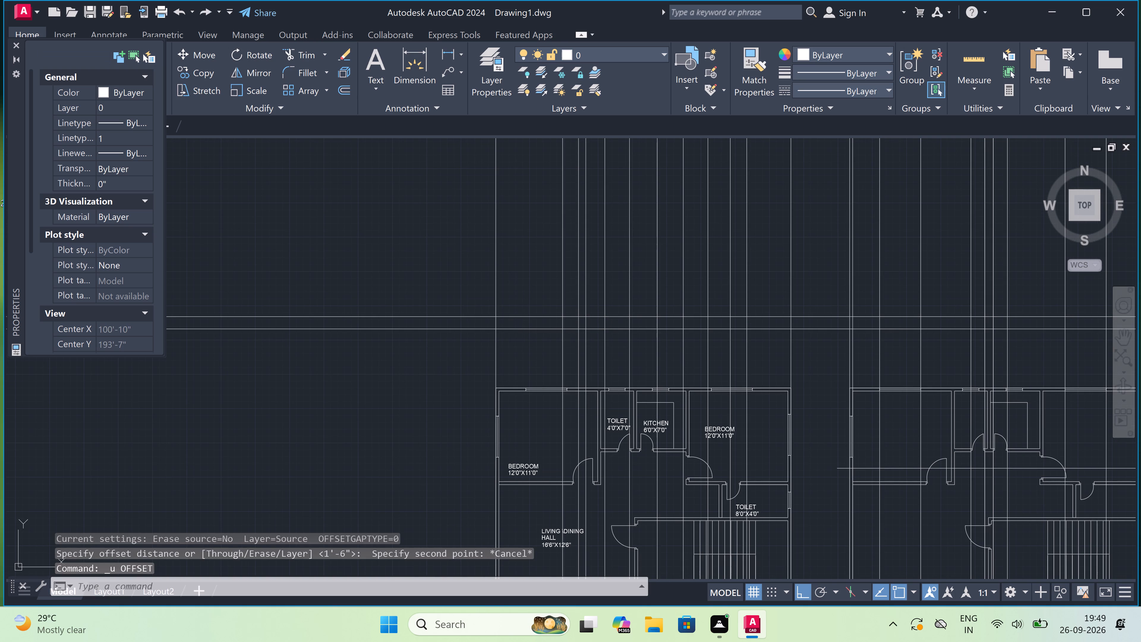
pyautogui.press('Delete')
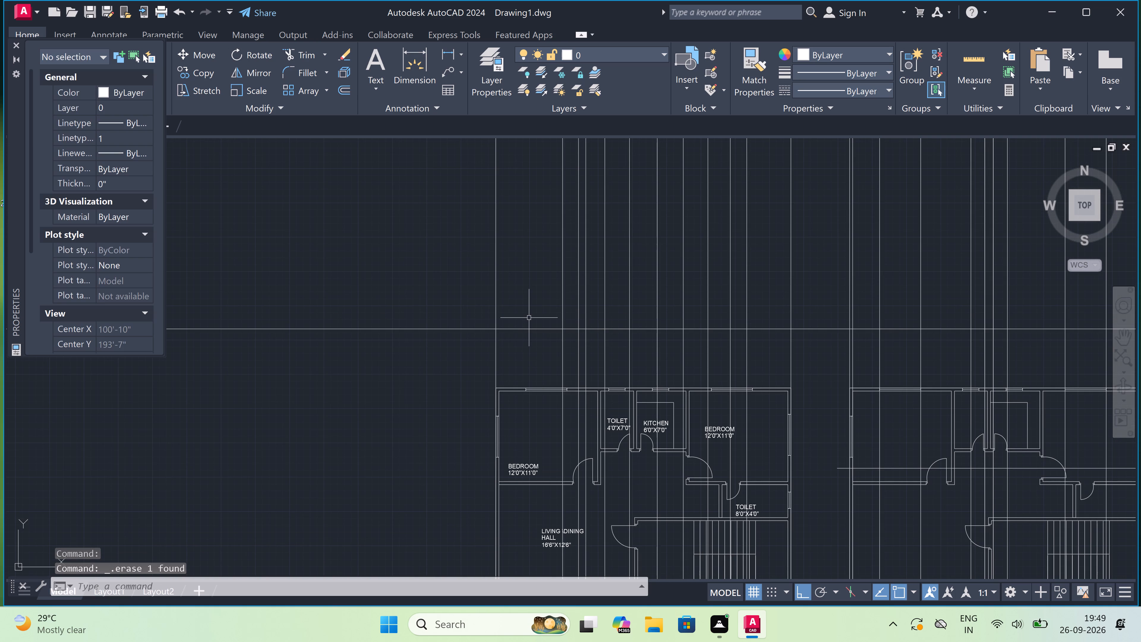
# Offset the horizontal base line 6" upward and end the command.
pyautogui.write('O')
pyautogui.press('space')
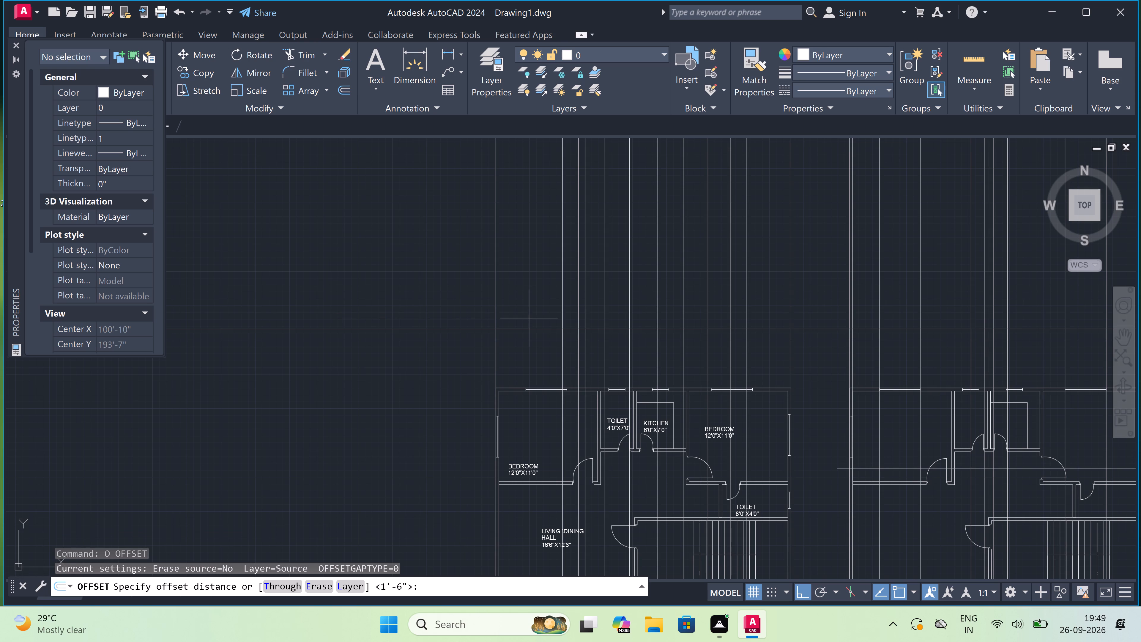
pyautogui.click(527, 328)
pyautogui.scroll(2, 526, 300)
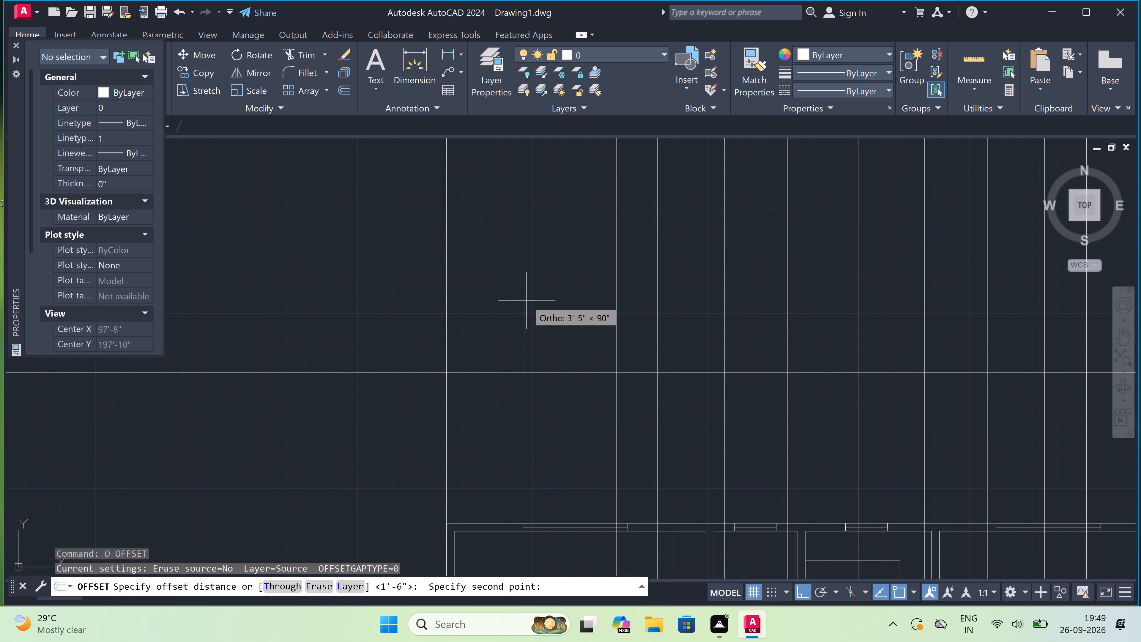
pyautogui.press('6')
pyautogui.write('"')
pyautogui.press('space')
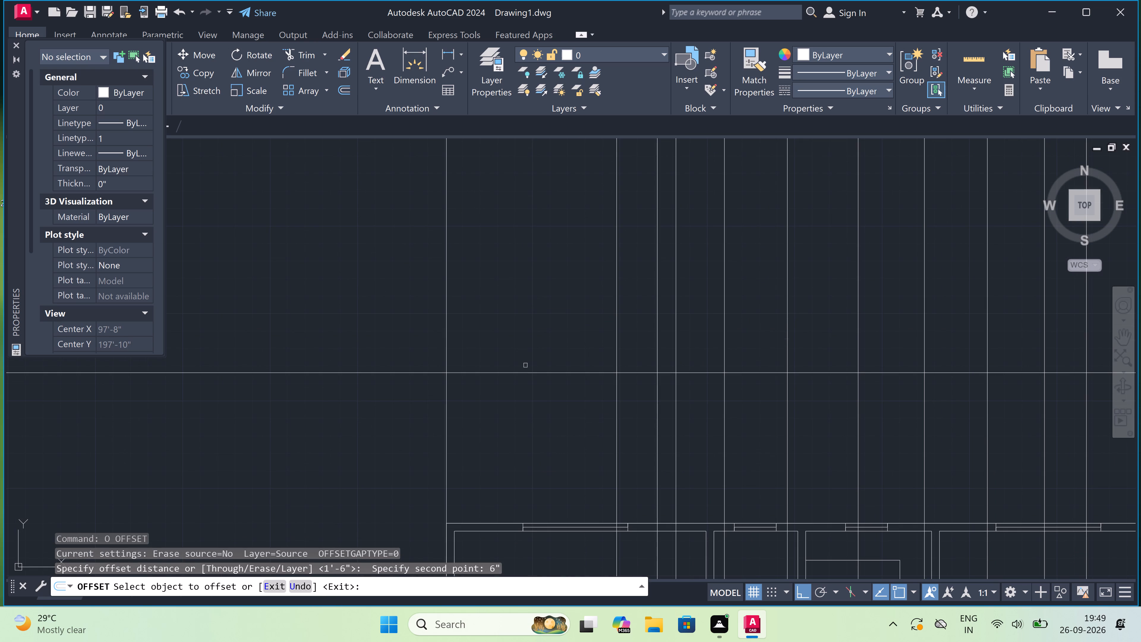
pyautogui.moveTo(524, 373); pyautogui.dragTo(524, 370)
pyautogui.click(520, 346)
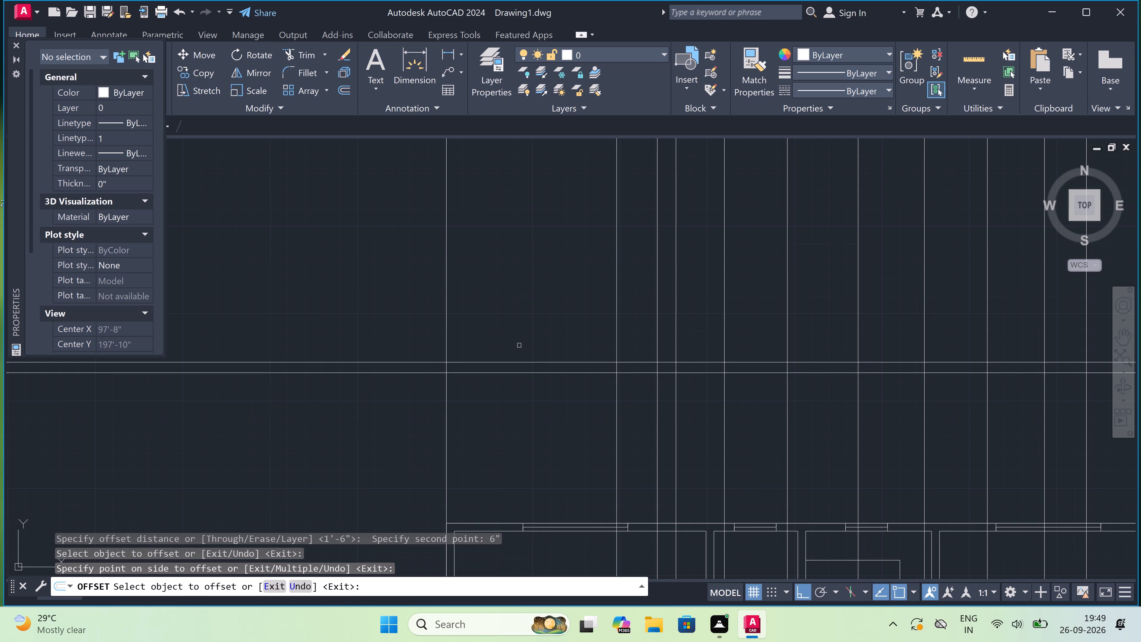
pyautogui.press('Escape')
# Offset the upper of the two horizontal lines 3' upward and end the command.
pyautogui.press('space')
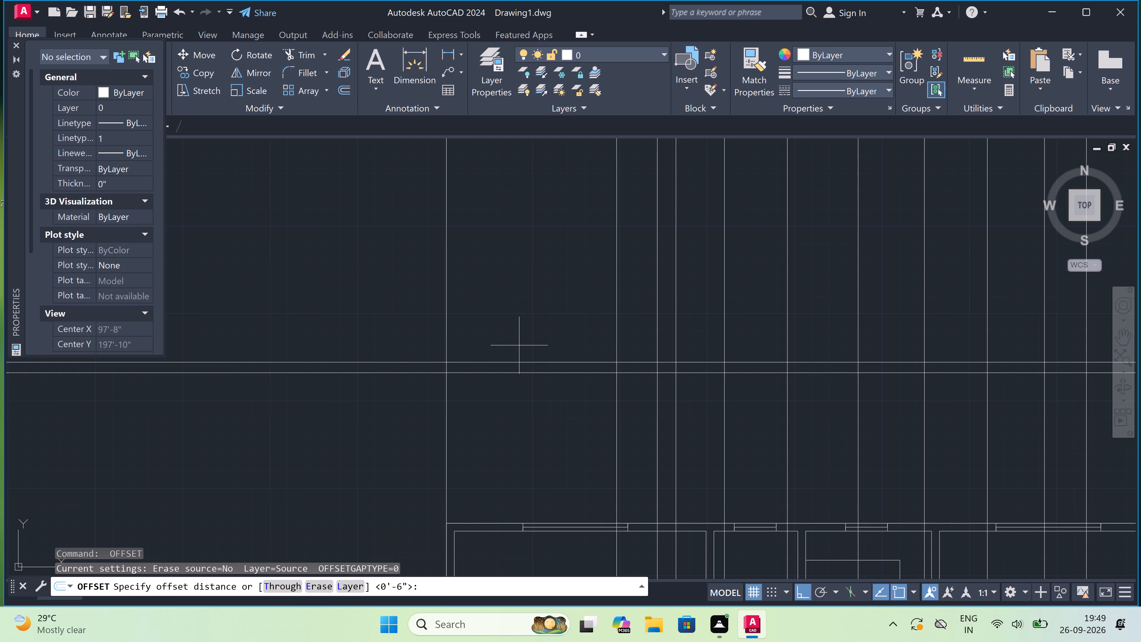
pyautogui.moveTo(511, 364); pyautogui.dragTo(510, 362)
pyautogui.moveTo(510, 362); pyautogui.dragTo(510, 355)
pyautogui.write("3'")
pyautogui.press('space')
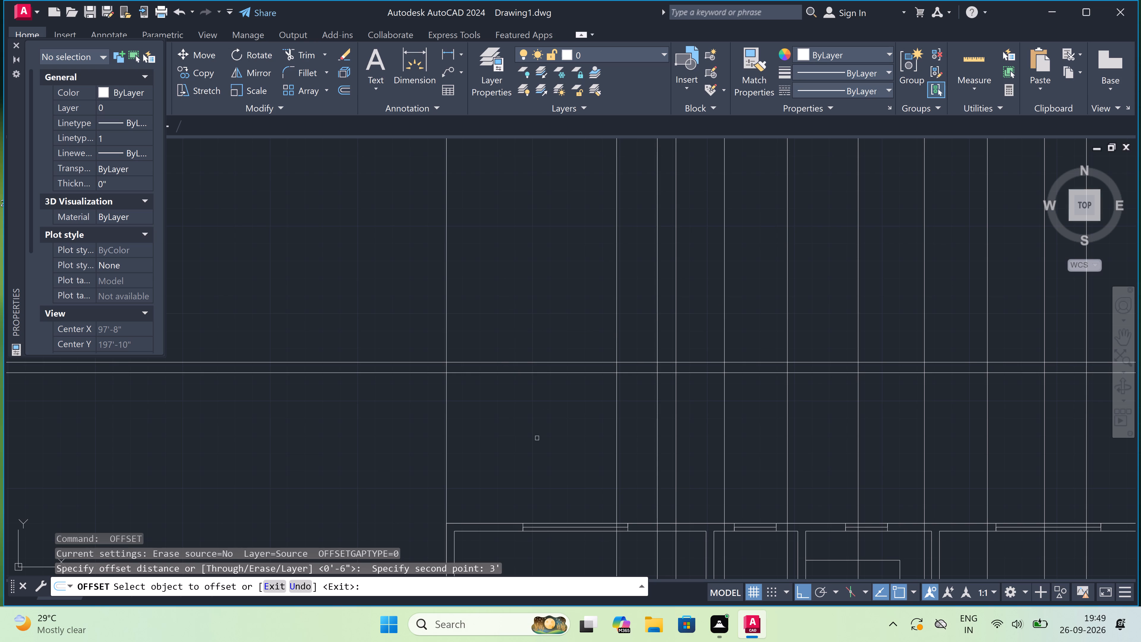
pyautogui.click(521, 363)
pyautogui.click(521, 342)
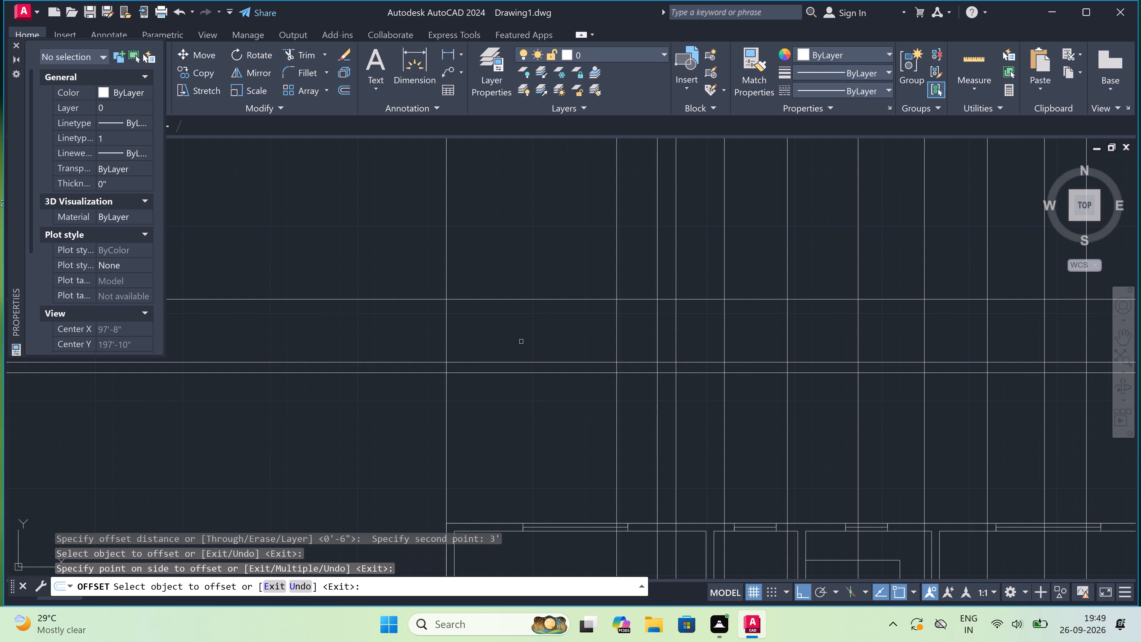
pyautogui.press('Escape')
# Offset the topmost horizontal construction line 4' upward and end the command.
pyautogui.press('space')
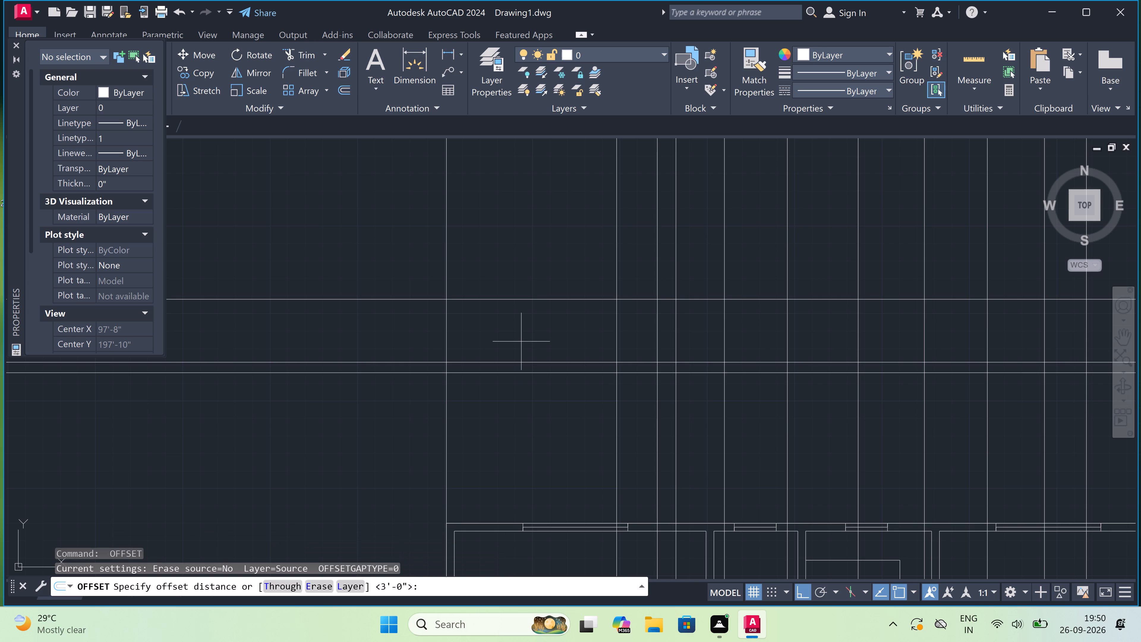
pyautogui.scroll(-2, 521, 342)
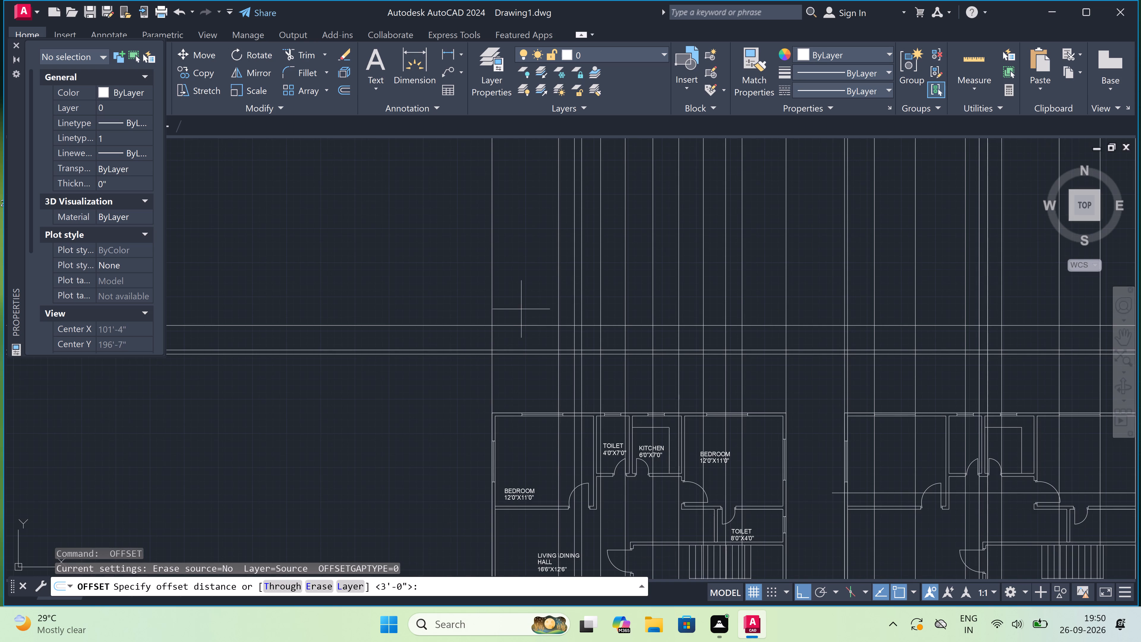
pyautogui.click(523, 323)
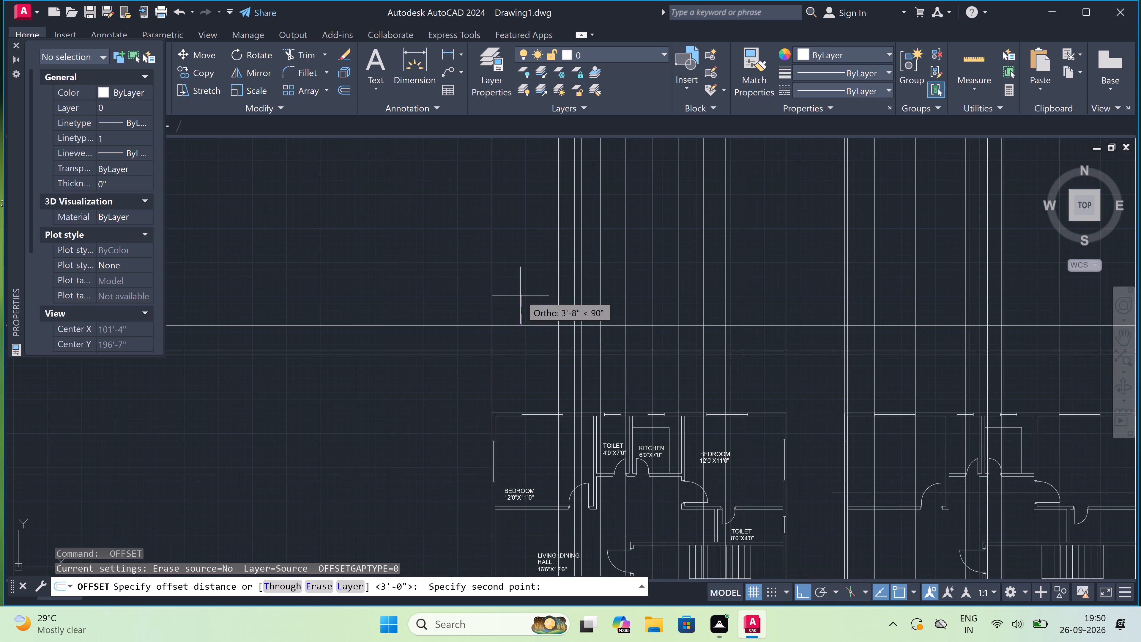
pyautogui.write("4'")
pyautogui.press('space')
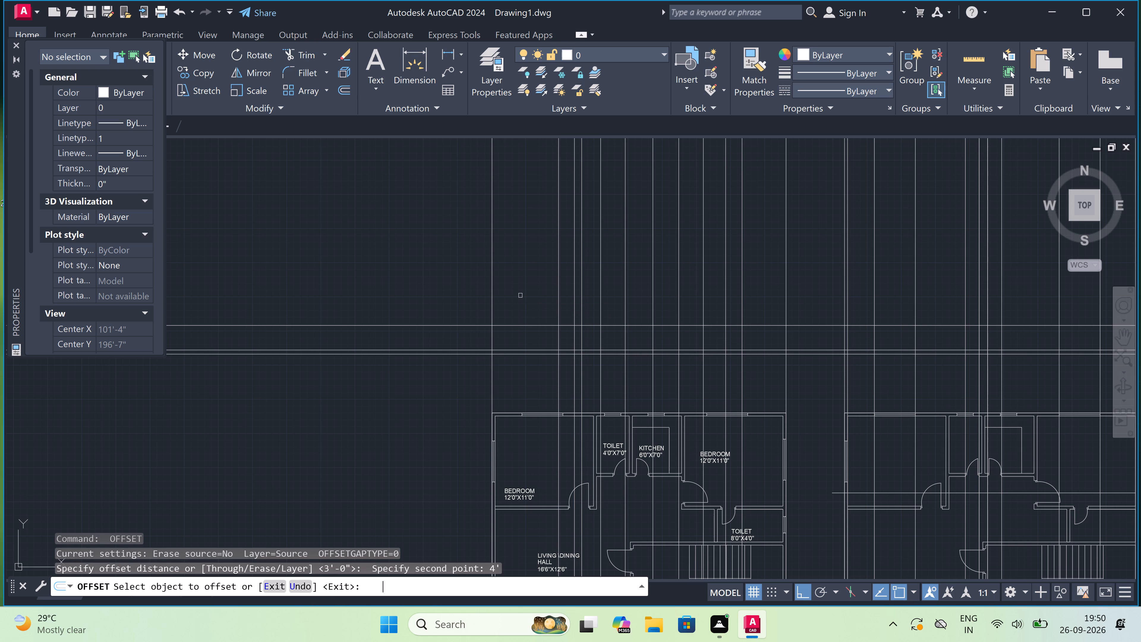
pyautogui.click(519, 323)
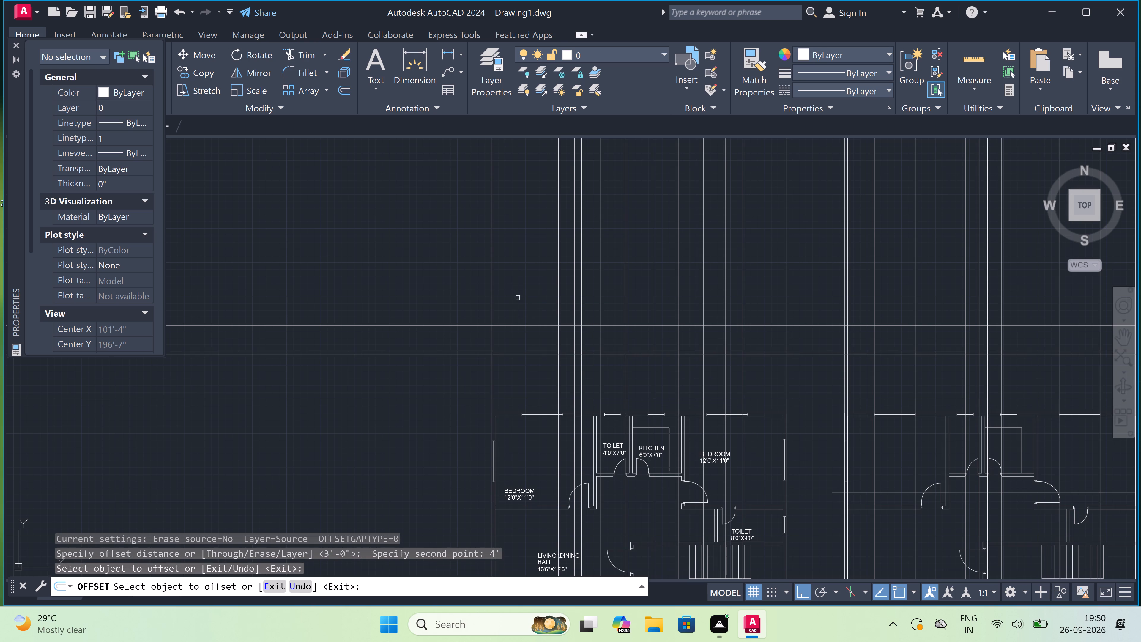
pyautogui.scroll(1, 518, 310)
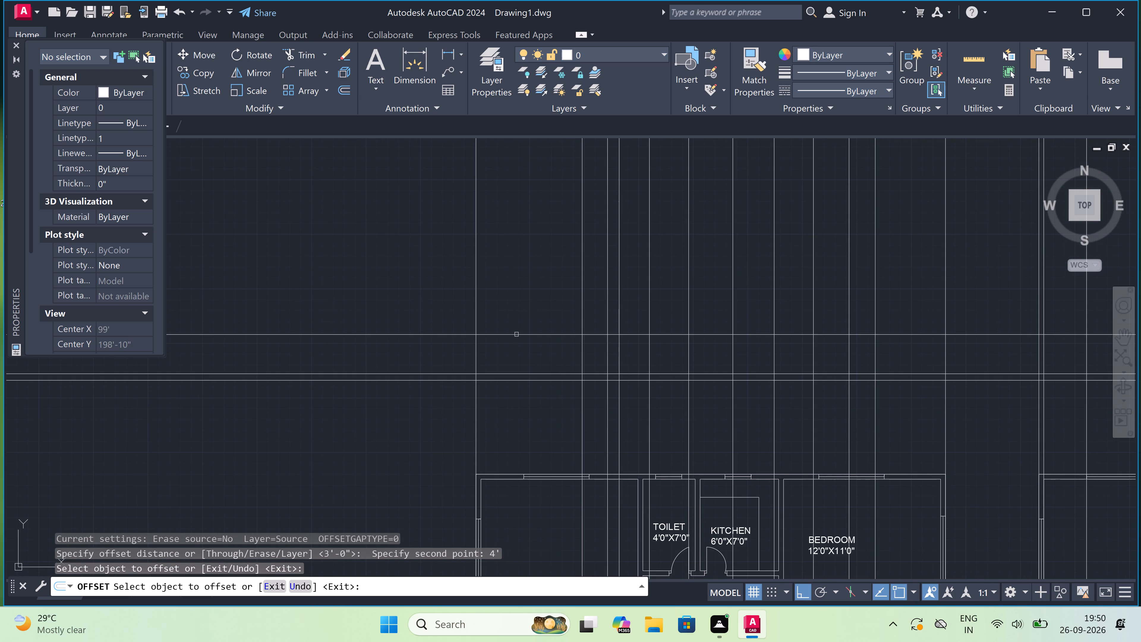
pyautogui.click(516, 334)
pyautogui.click(513, 314)
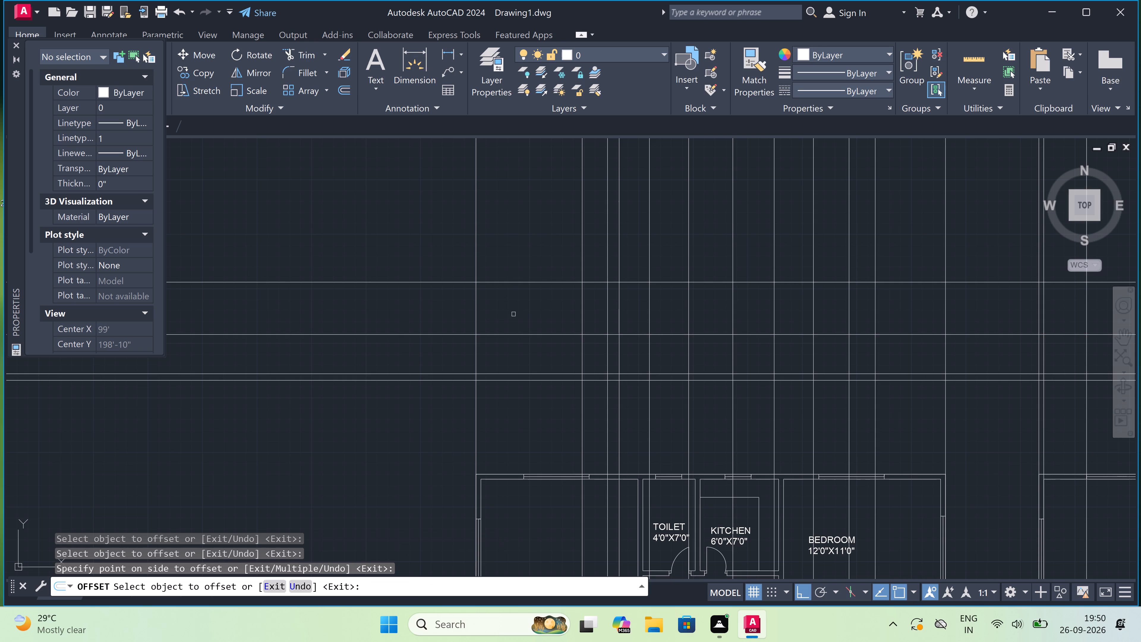
pyautogui.press('Escape')
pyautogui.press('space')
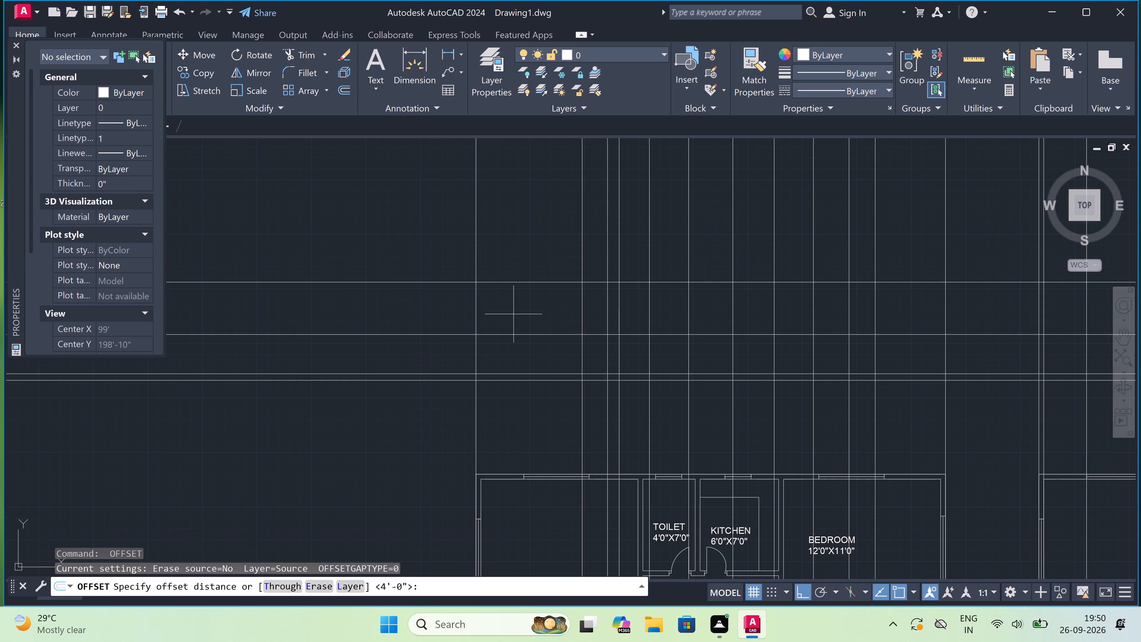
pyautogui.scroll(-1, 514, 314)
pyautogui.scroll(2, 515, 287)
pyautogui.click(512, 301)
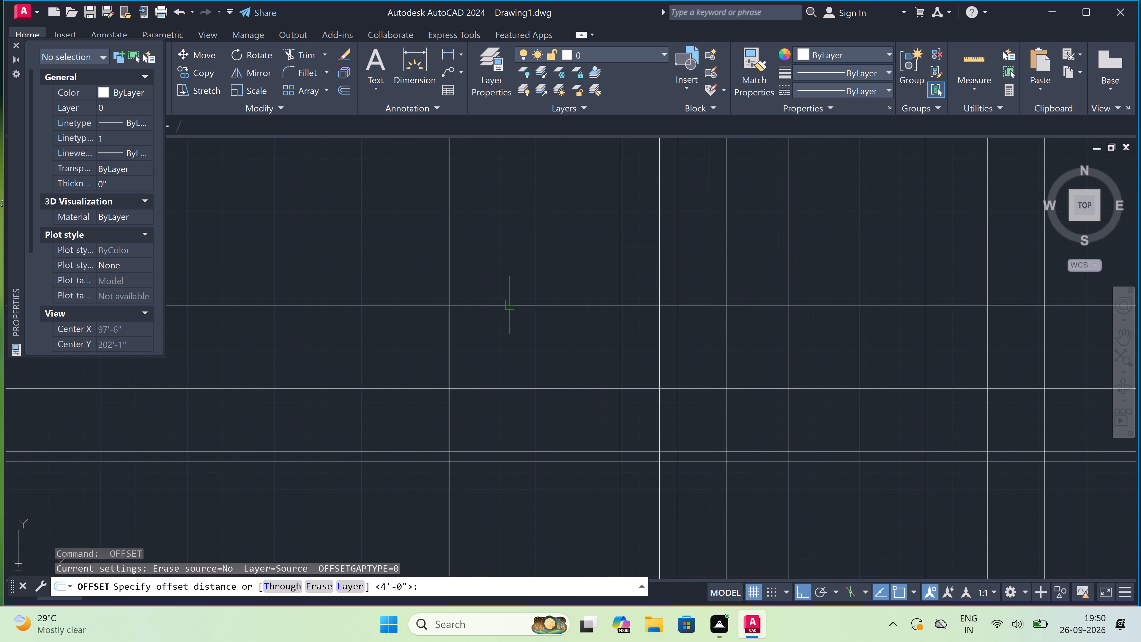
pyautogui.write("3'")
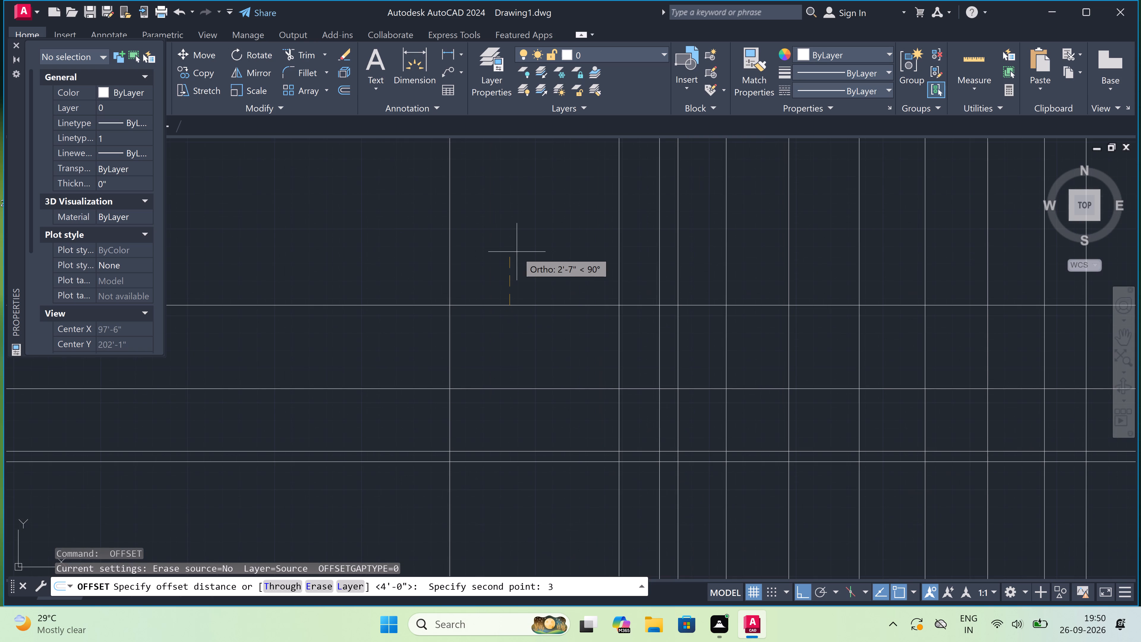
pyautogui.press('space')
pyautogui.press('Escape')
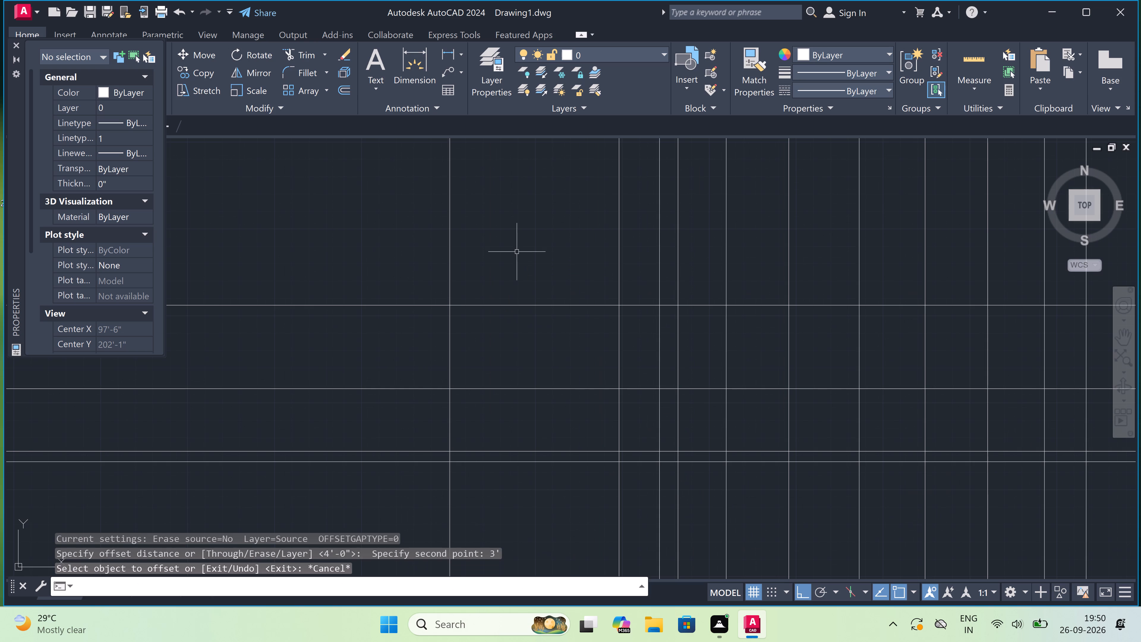
# Offset the topmost horizontal construction line 3' upward and end the command.
pyautogui.scroll(-4, 518, 251)
pyautogui.scroll(3, 519, 246)
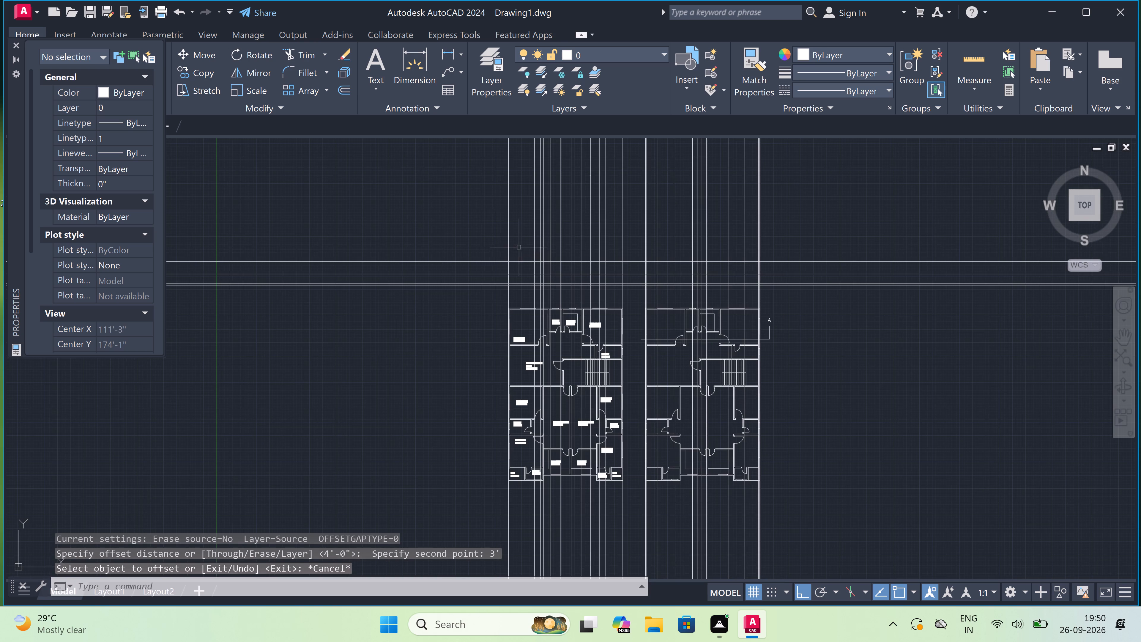
pyautogui.scroll(1, 519, 246)
pyautogui.scroll(-1, 524, 276)
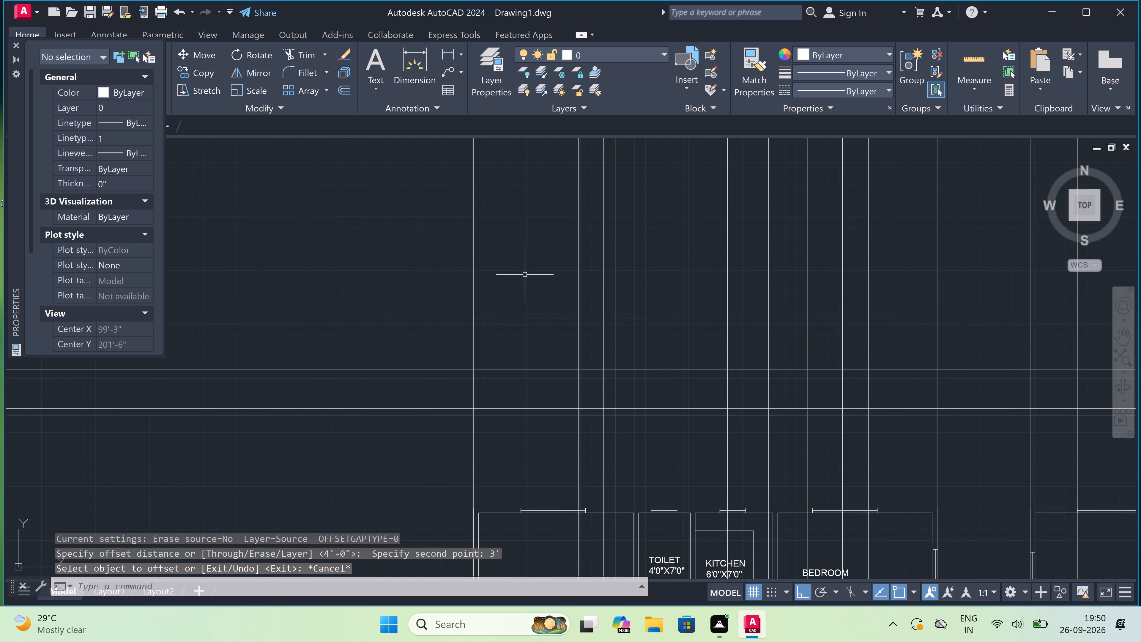
pyautogui.write('O')
pyautogui.press('space')
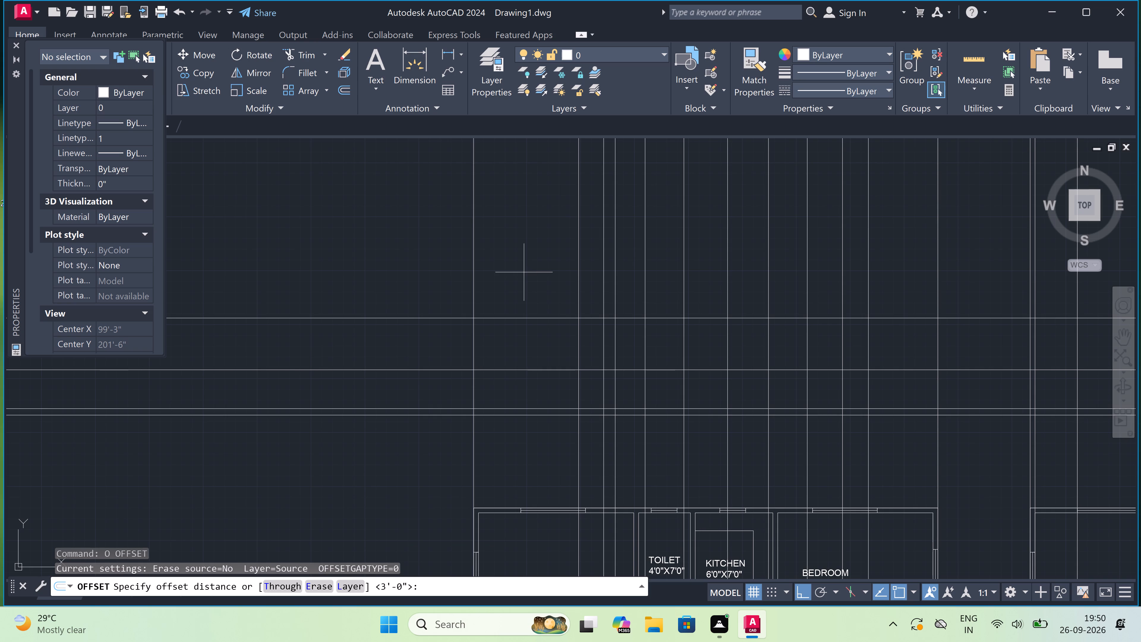
pyautogui.click(528, 318)
pyautogui.write("3'")
pyautogui.press('space')
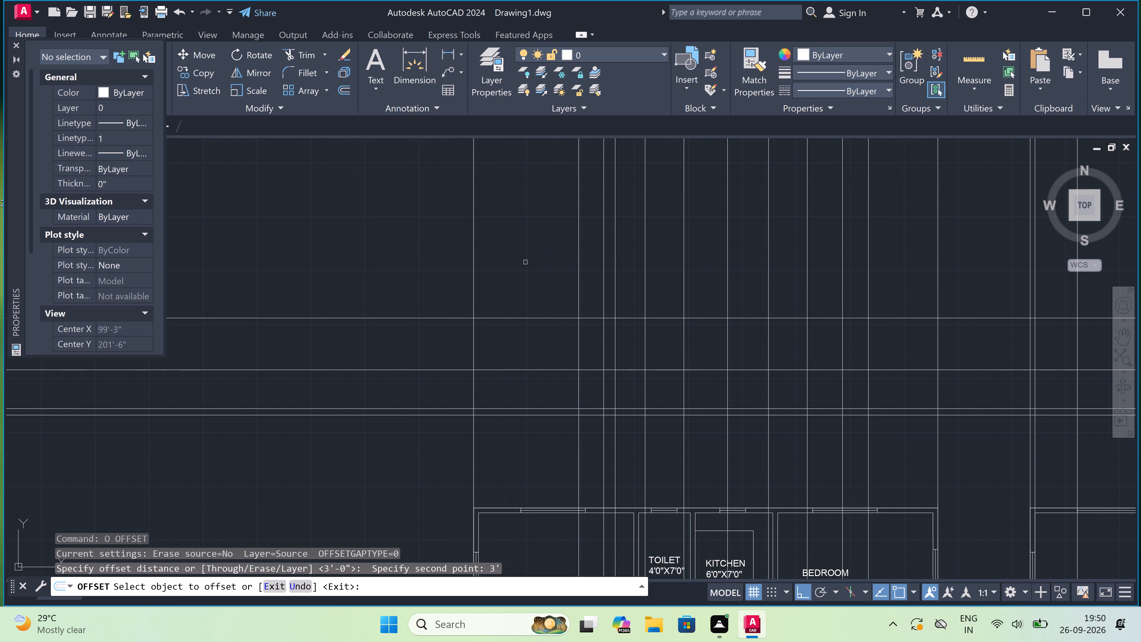
pyautogui.click(505, 317)
pyautogui.click(506, 295)
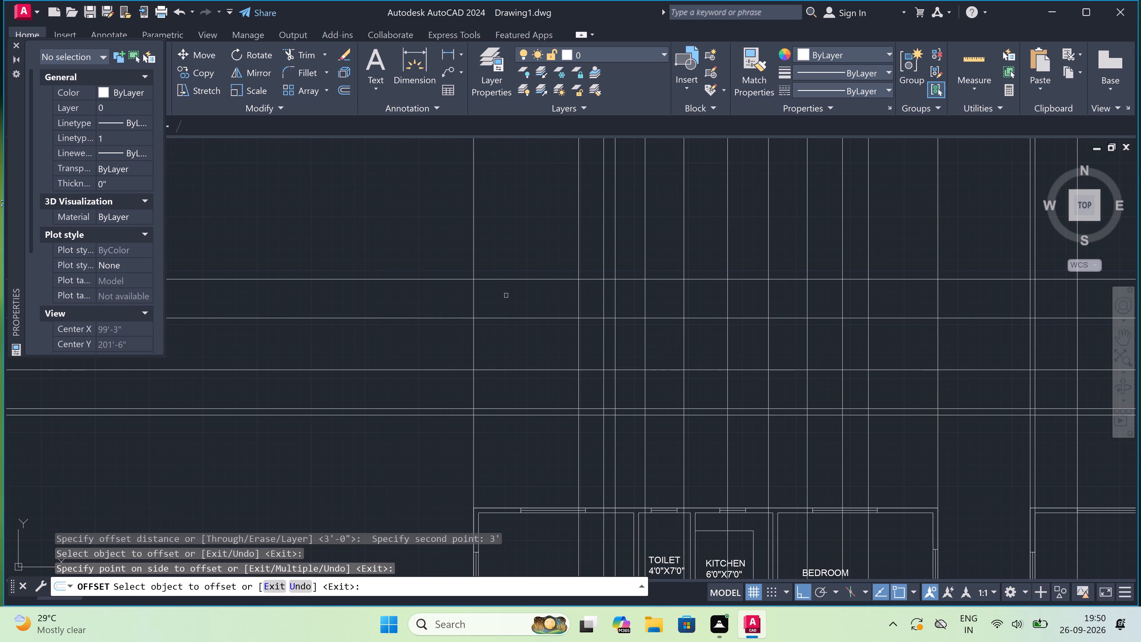
pyautogui.press('Escape')
# Offset the topmost horizontal construction line 6" upward and end the command.
pyautogui.press('space')
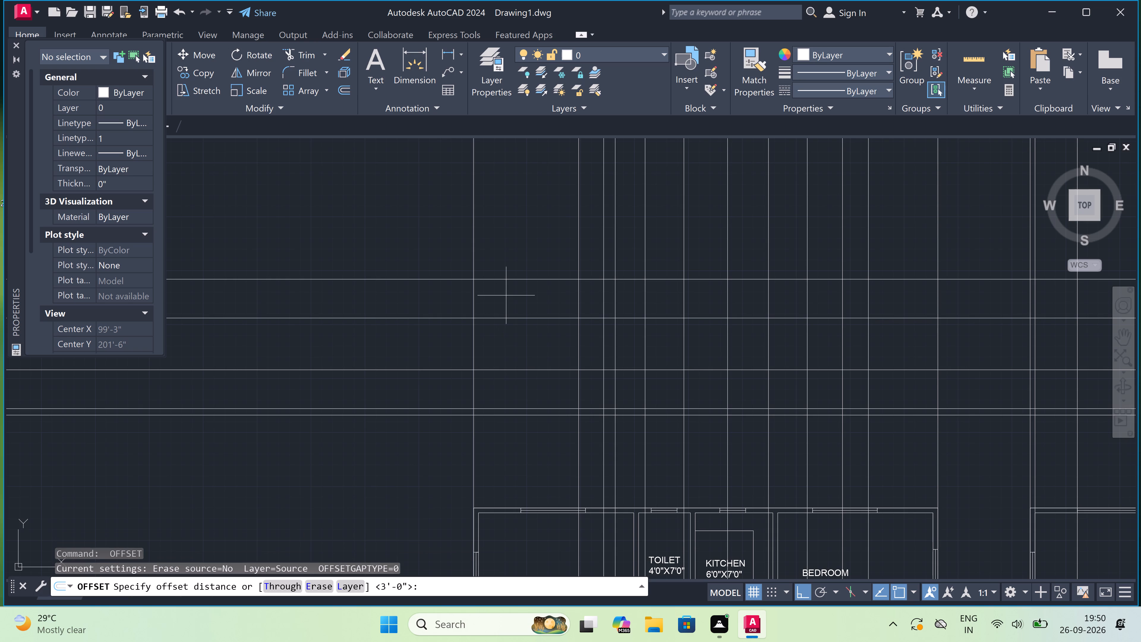
pyautogui.scroll(-2, 506, 295)
pyautogui.scroll(1, 506, 251)
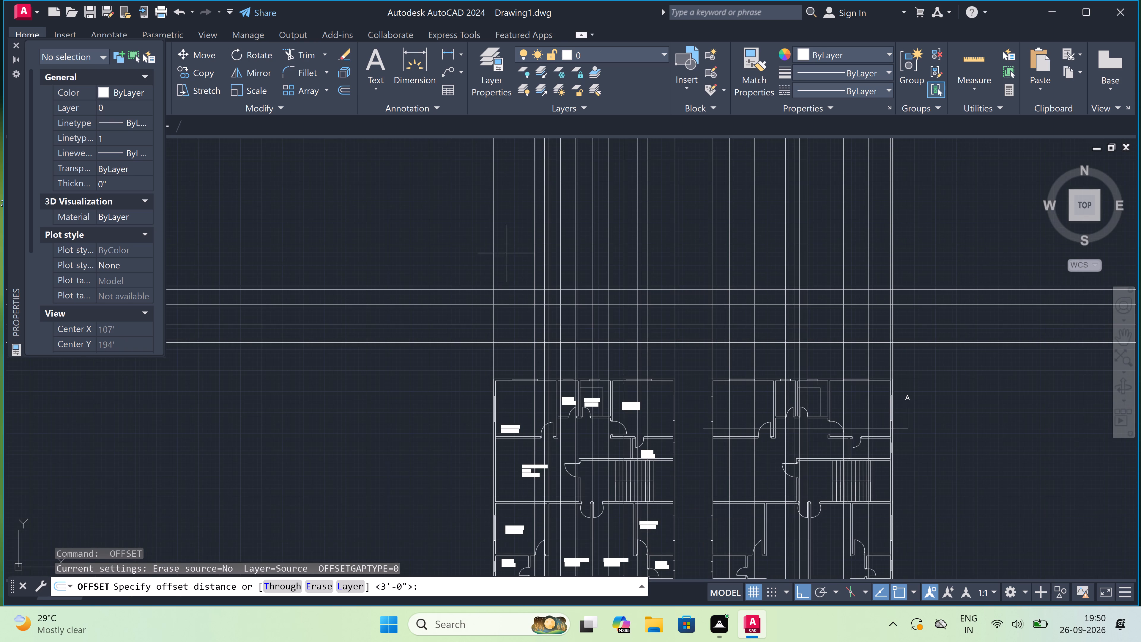
pyautogui.scroll(1, 506, 251)
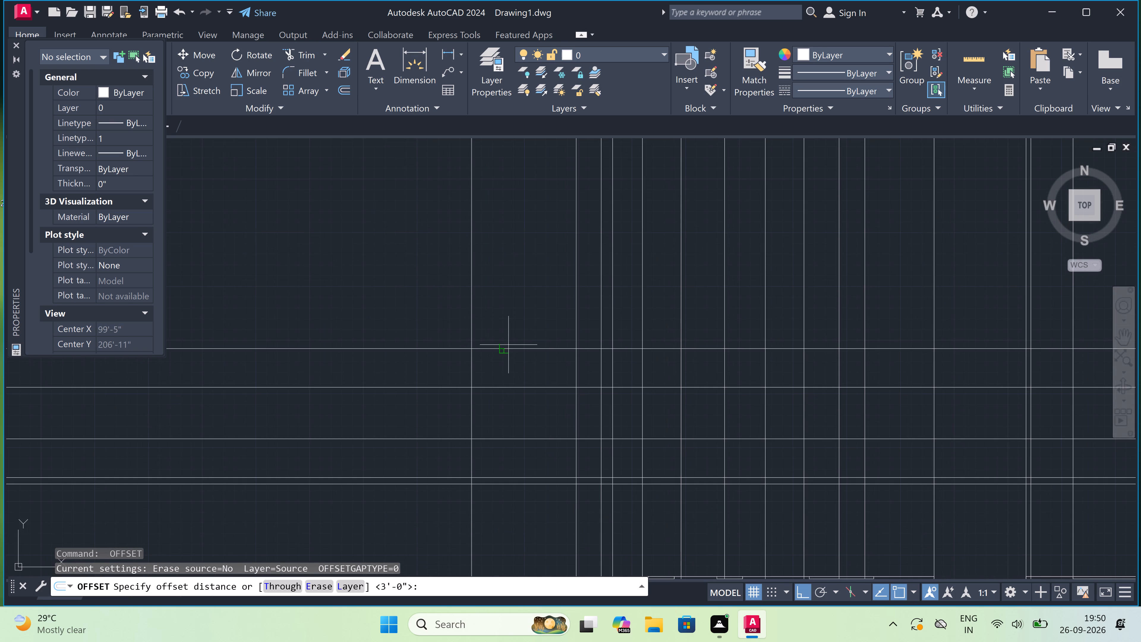
pyautogui.click(508, 345)
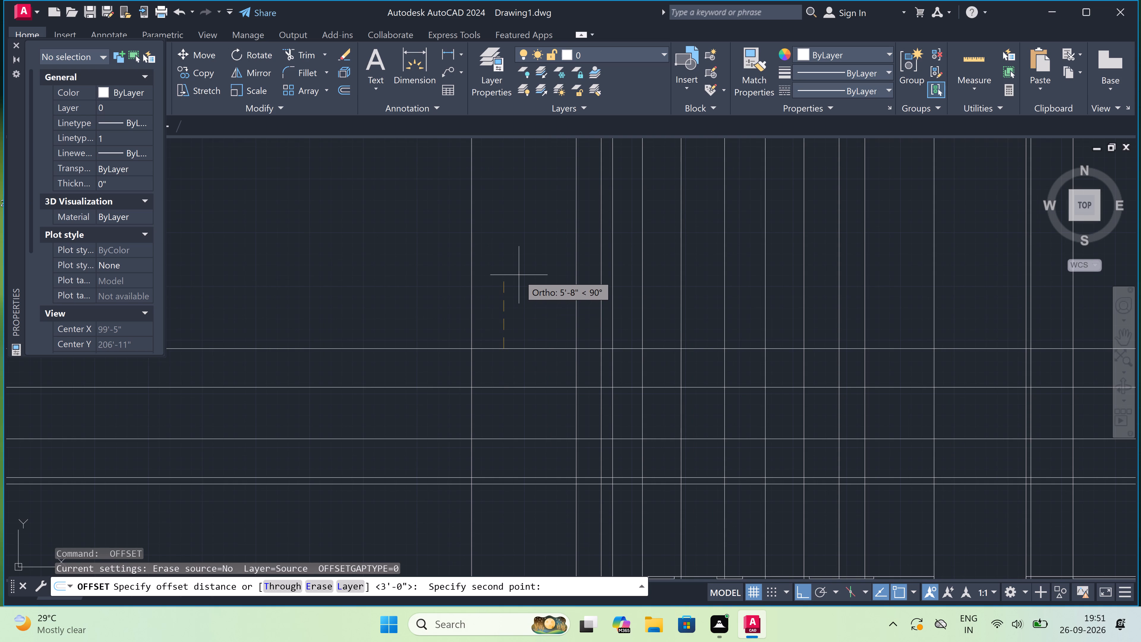
pyautogui.press('6')
pyautogui.write('"')
pyautogui.press('space')
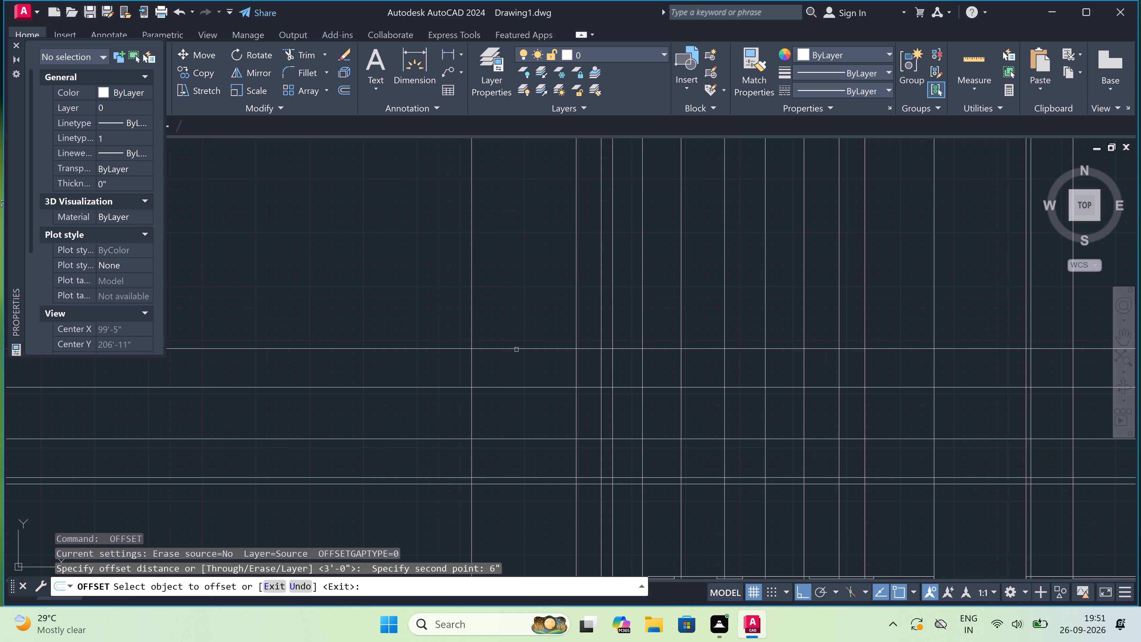
pyautogui.moveTo(516, 350); pyautogui.dragTo(515, 344)
pyautogui.click(515, 315)
pyautogui.press('Escape')
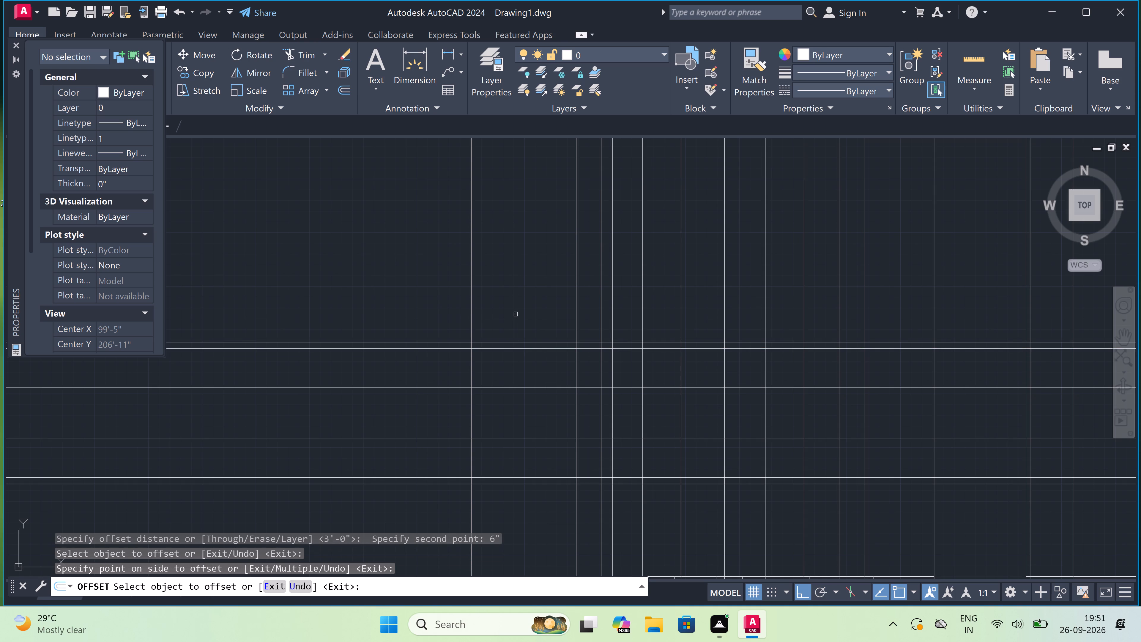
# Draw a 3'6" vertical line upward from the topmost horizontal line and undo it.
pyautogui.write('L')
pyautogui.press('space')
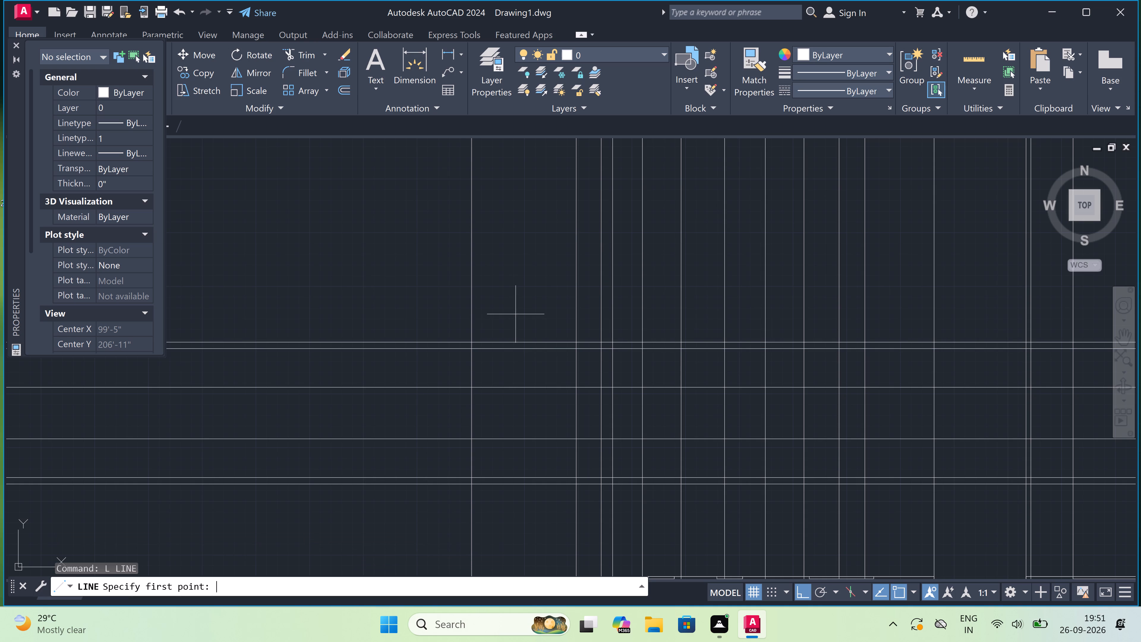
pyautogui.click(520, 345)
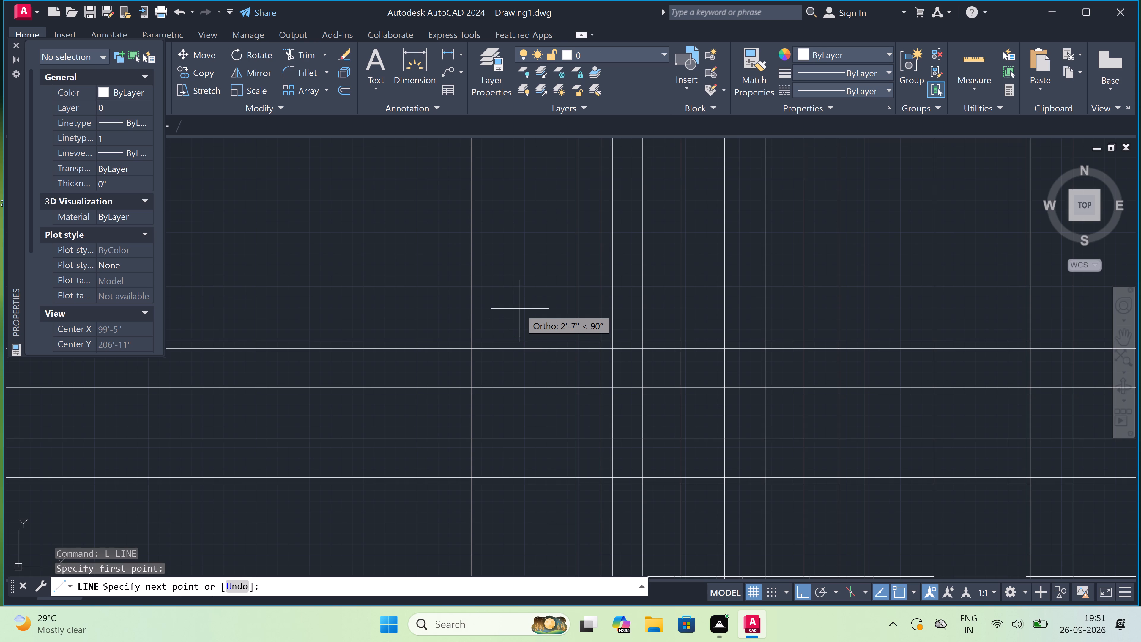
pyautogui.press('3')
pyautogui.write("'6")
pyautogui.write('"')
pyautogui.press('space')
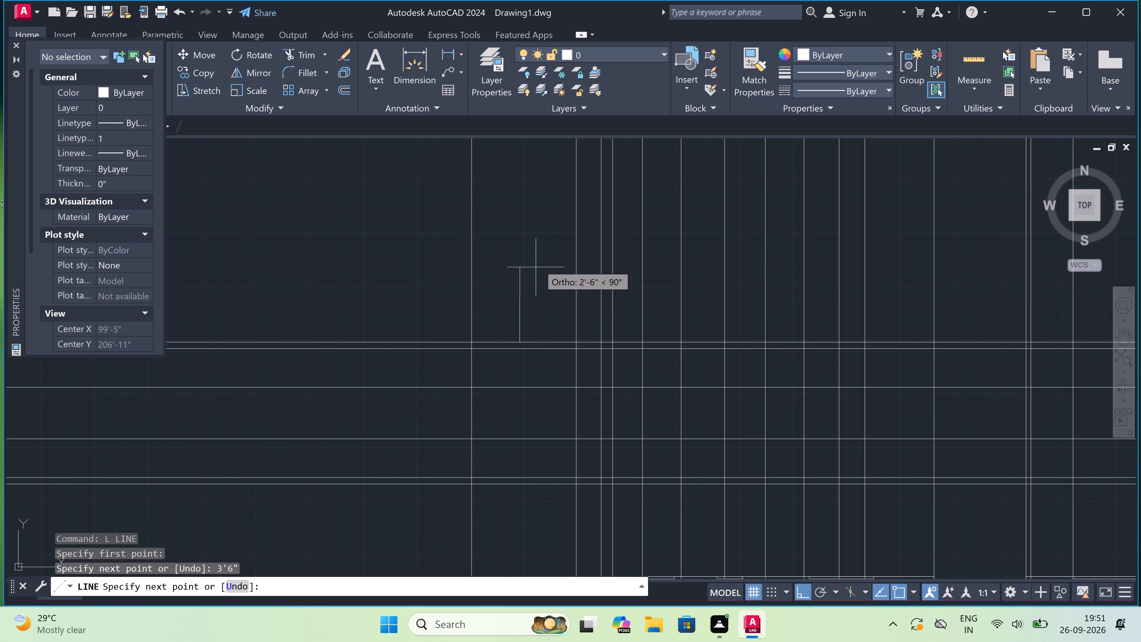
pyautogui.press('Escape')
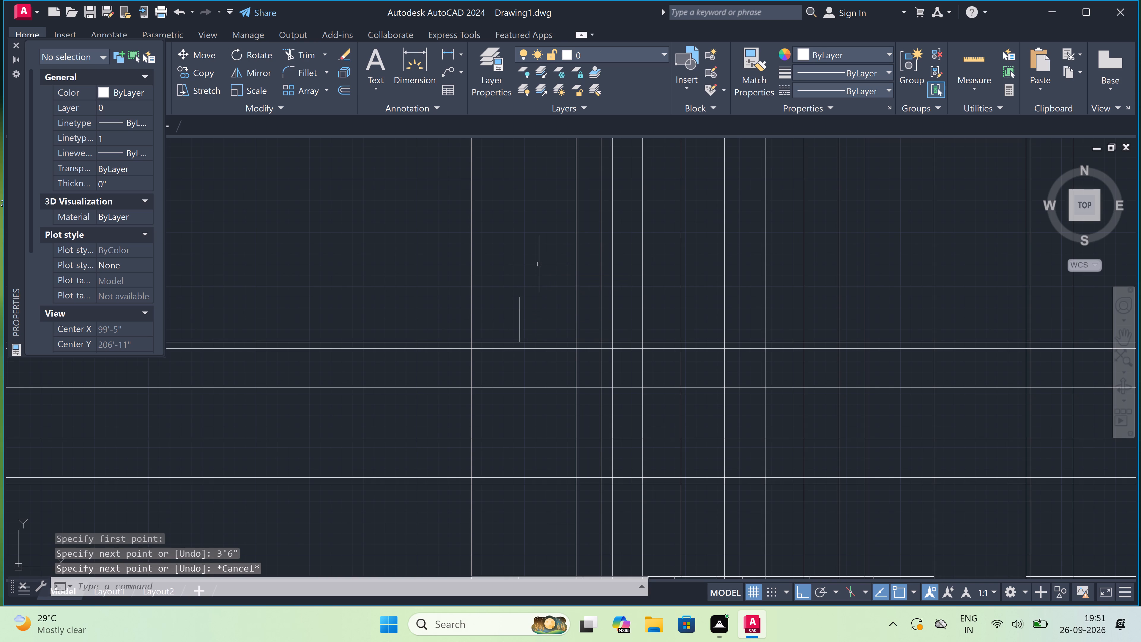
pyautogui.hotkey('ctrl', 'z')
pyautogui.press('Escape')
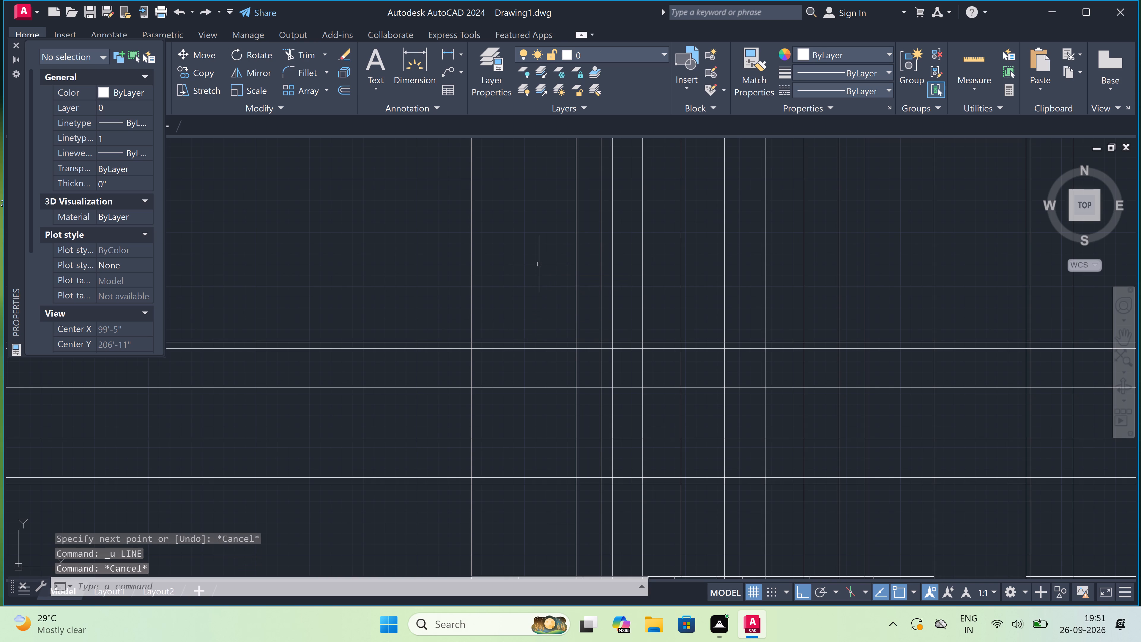
# Offset the topmost horizontal construction line 3'6" upward and end the command.
pyautogui.write('O')
pyautogui.press('space')
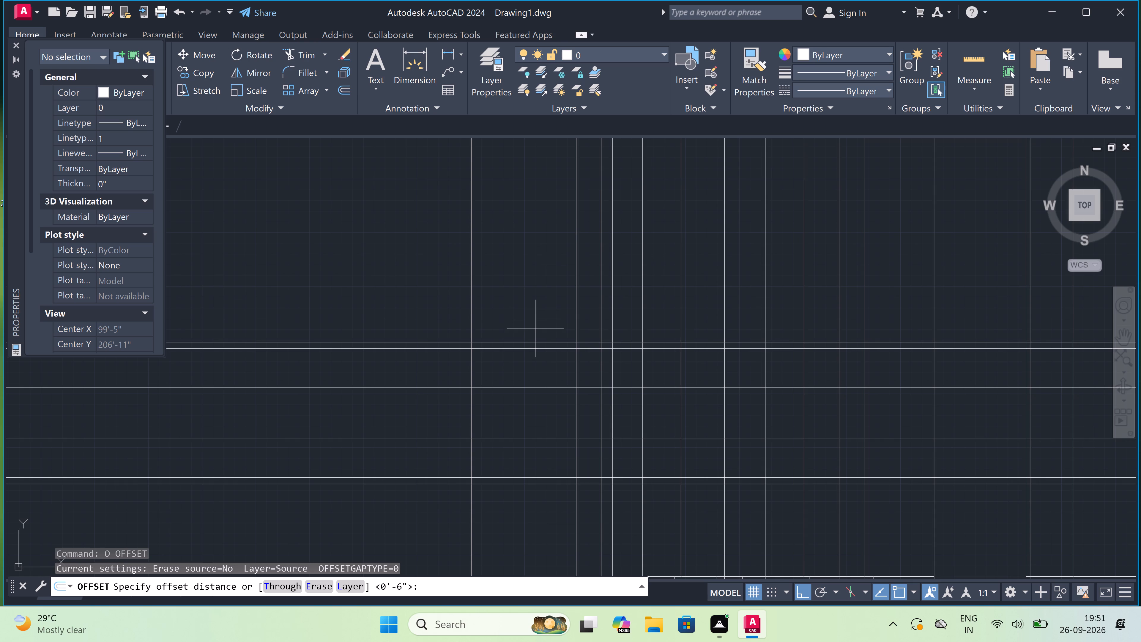
pyautogui.click(531, 338)
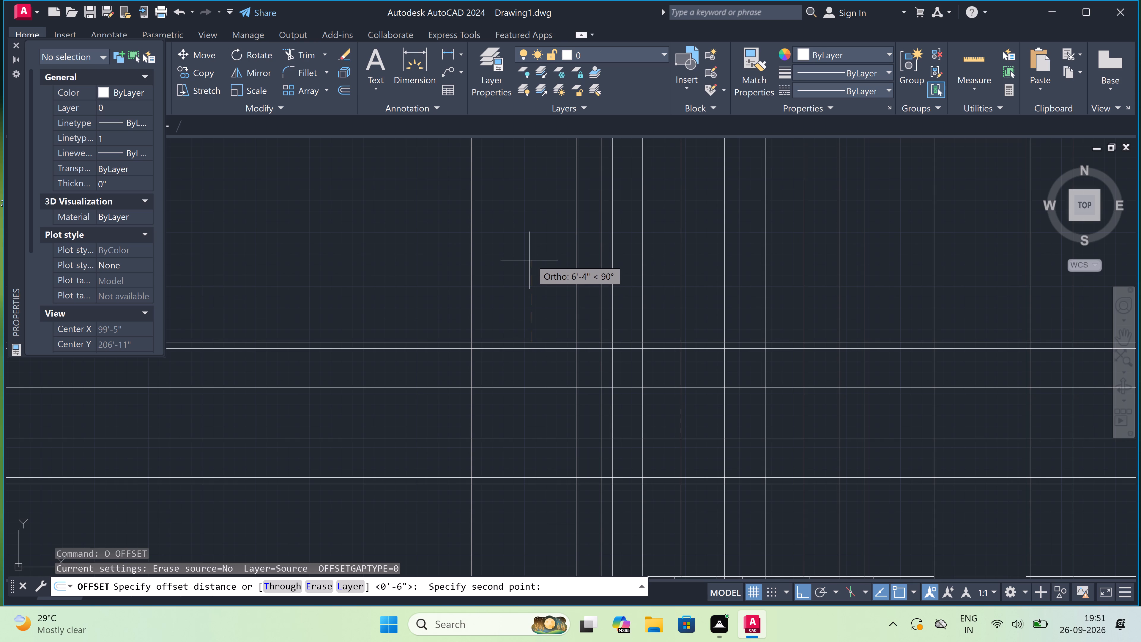
pyautogui.press('3')
pyautogui.write("'6")
pyautogui.write('"')
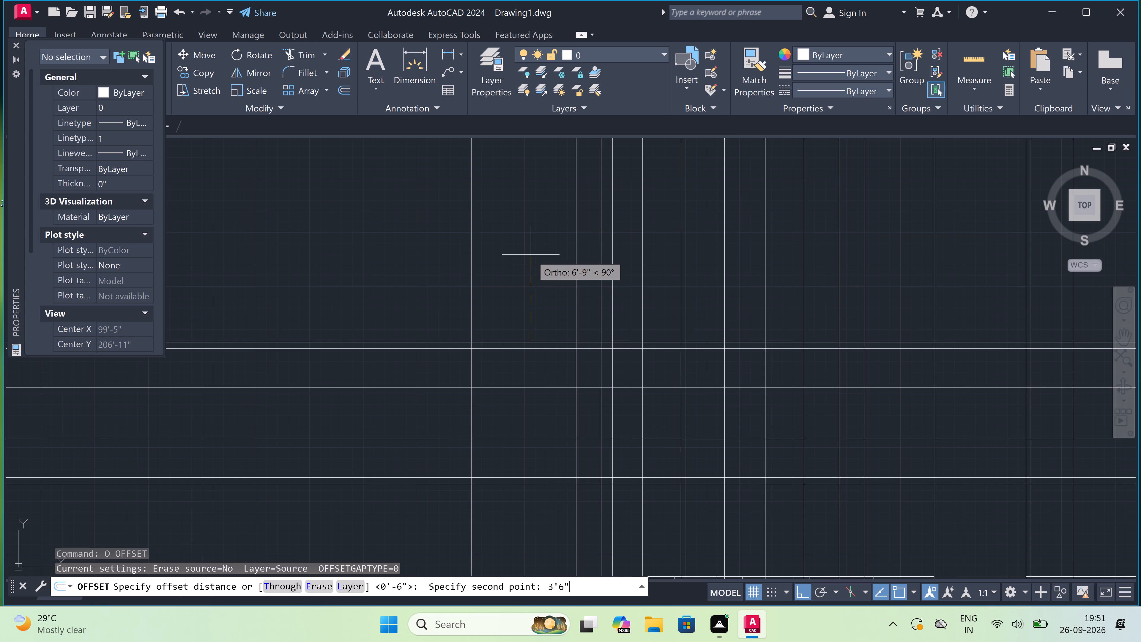
pyautogui.press('space')
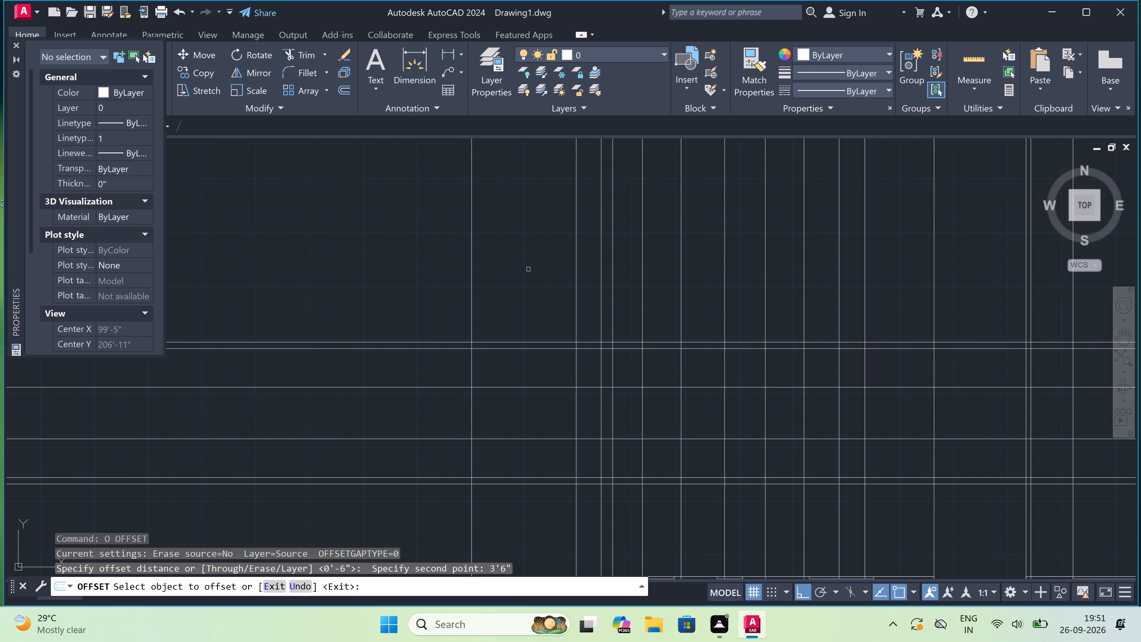
pyautogui.moveTo(529, 343); pyautogui.dragTo(529, 336)
pyautogui.click(528, 309)
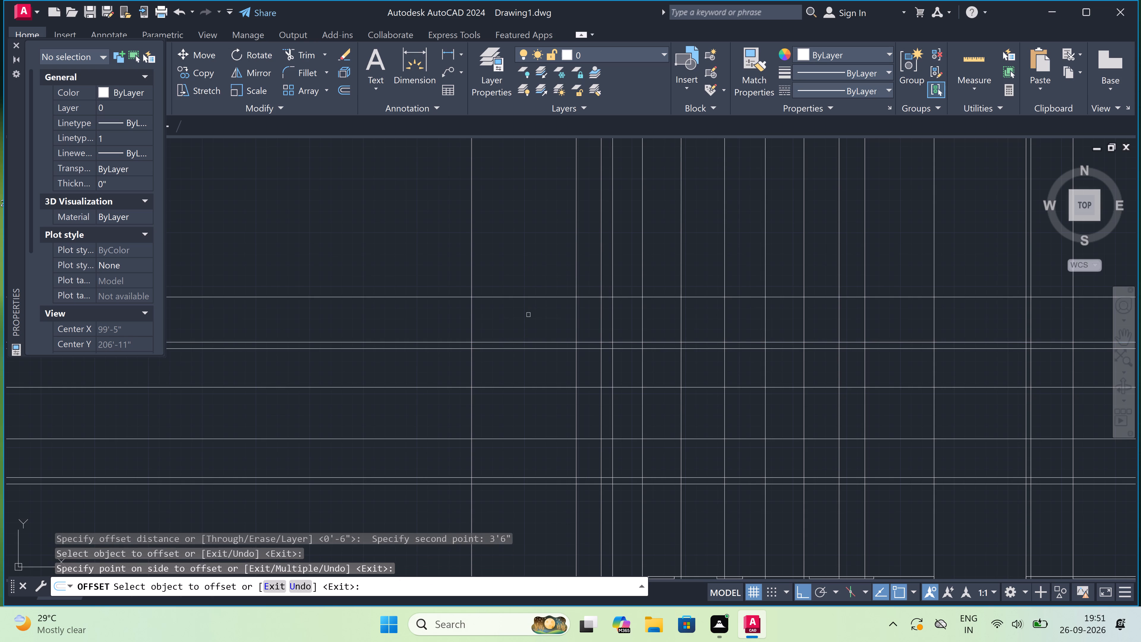
pyautogui.press('Escape')
# Trim all vertical projection lines above the topmost horizontal line with a fence across both plans.
pyautogui.write('TR')
pyautogui.press('space')
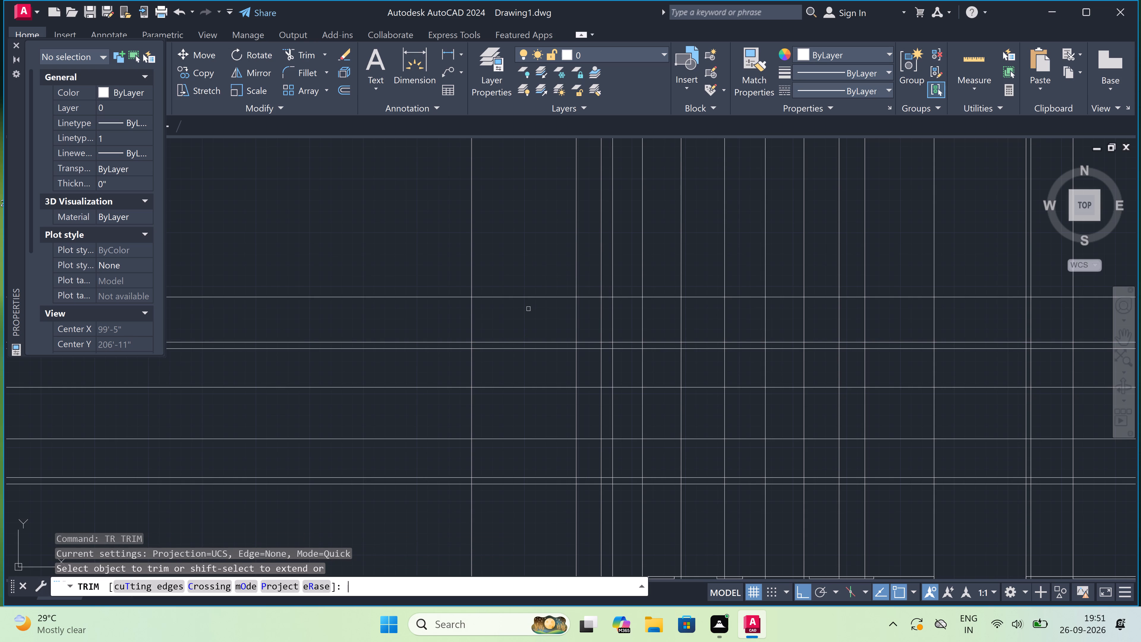
pyautogui.scroll(-2, 528, 309)
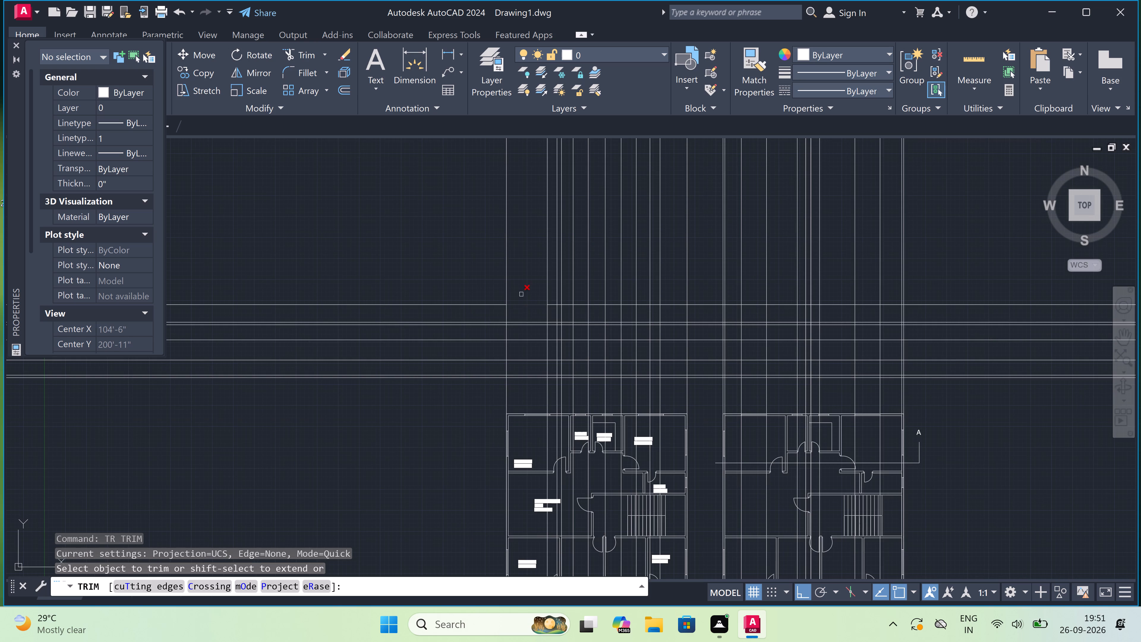
pyautogui.click(483, 246)
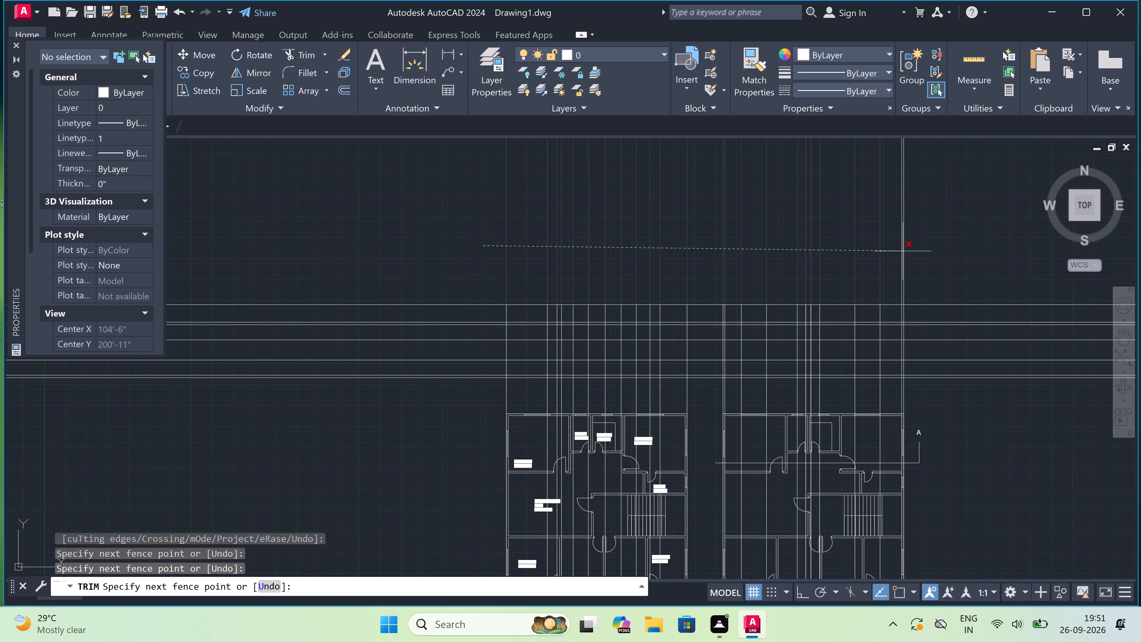
pyautogui.click(937, 249)
# Trim the horizontal level lines beyond the outer projection lines on both sides and in the gap between the two plans.
pyautogui.click(937, 249)
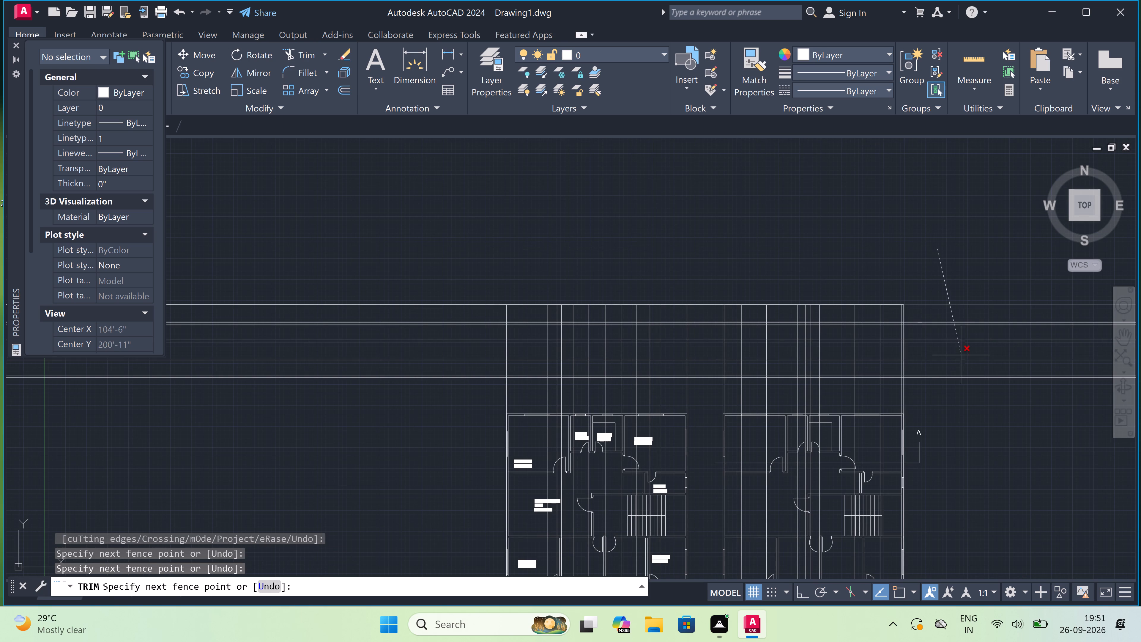
pyautogui.click(967, 416)
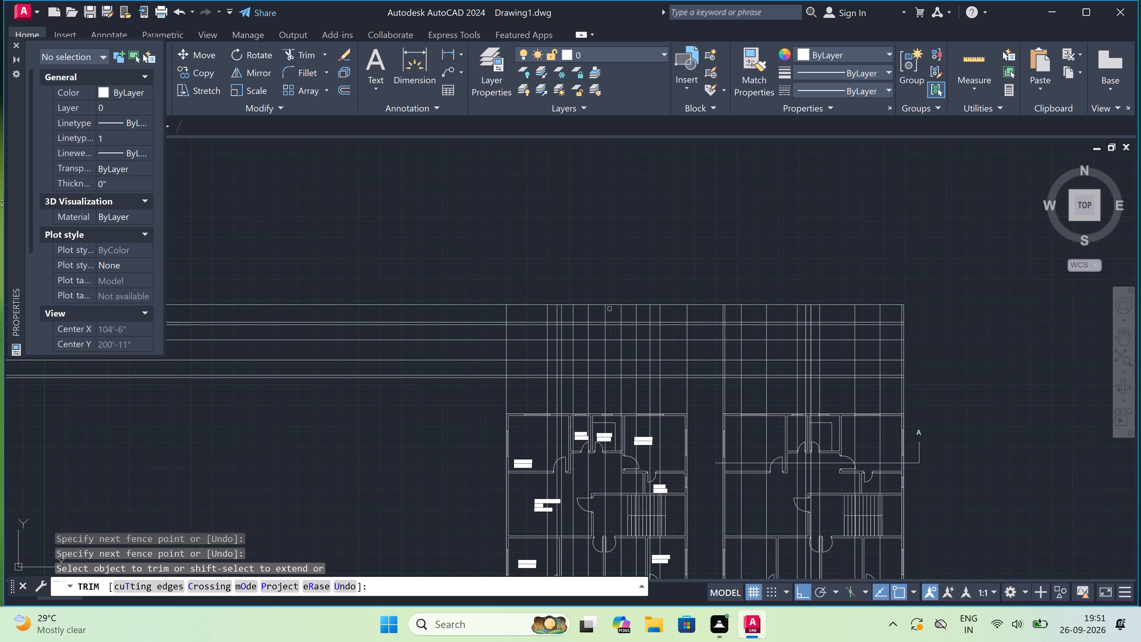
pyautogui.click(703, 383)
pyautogui.click(703, 277)
pyautogui.click(453, 252)
pyautogui.doubleClick(447, 473)
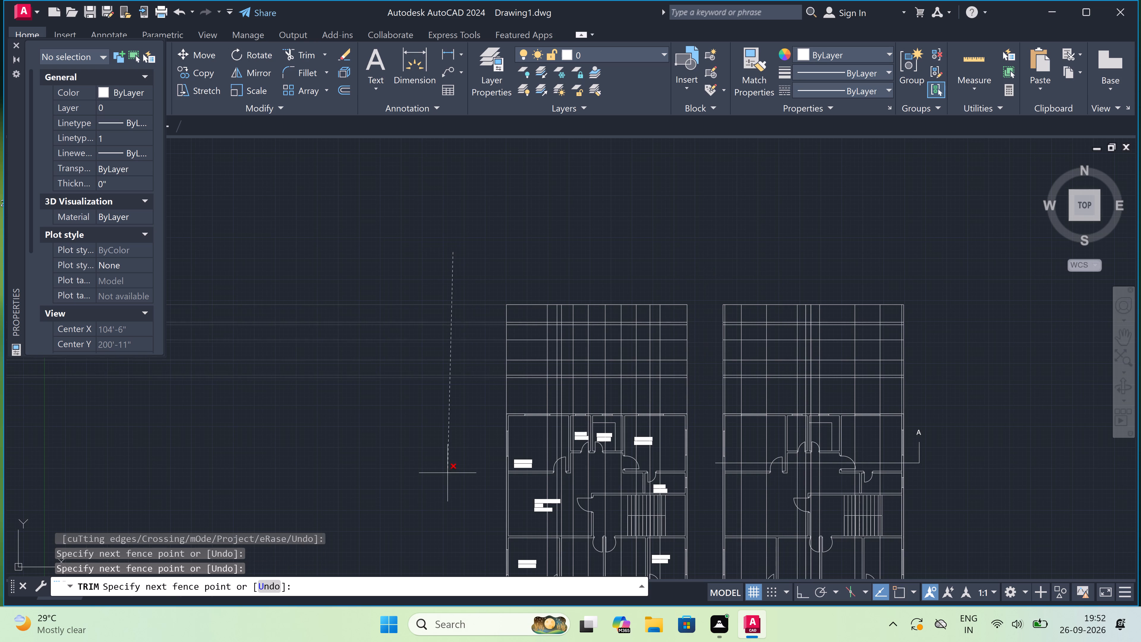
# Trim the inner vertical projection lines between the topmost and second horizontal lines above the labelled plan with a fence.
pyautogui.scroll(1, 622, 358)
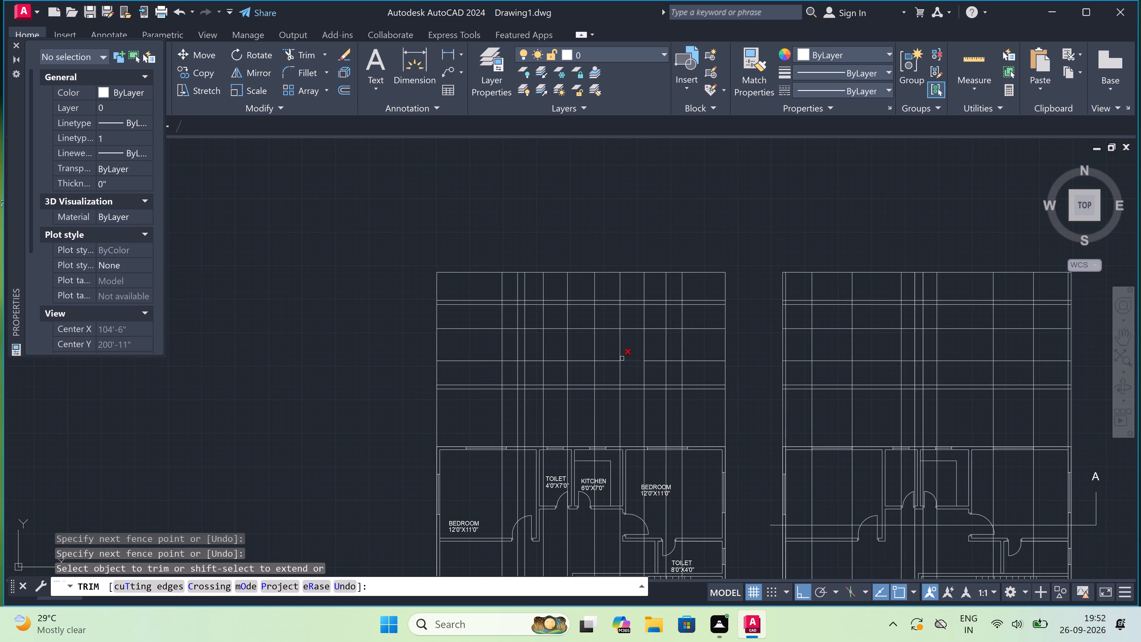
pyautogui.doubleClick(693, 286)
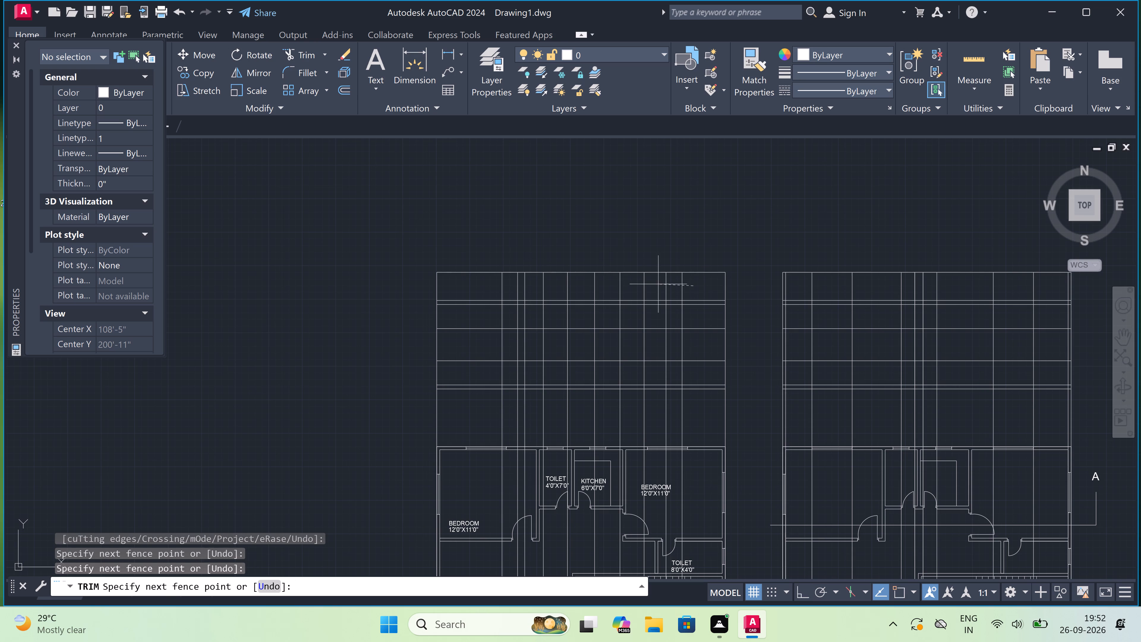
pyautogui.click(450, 293)
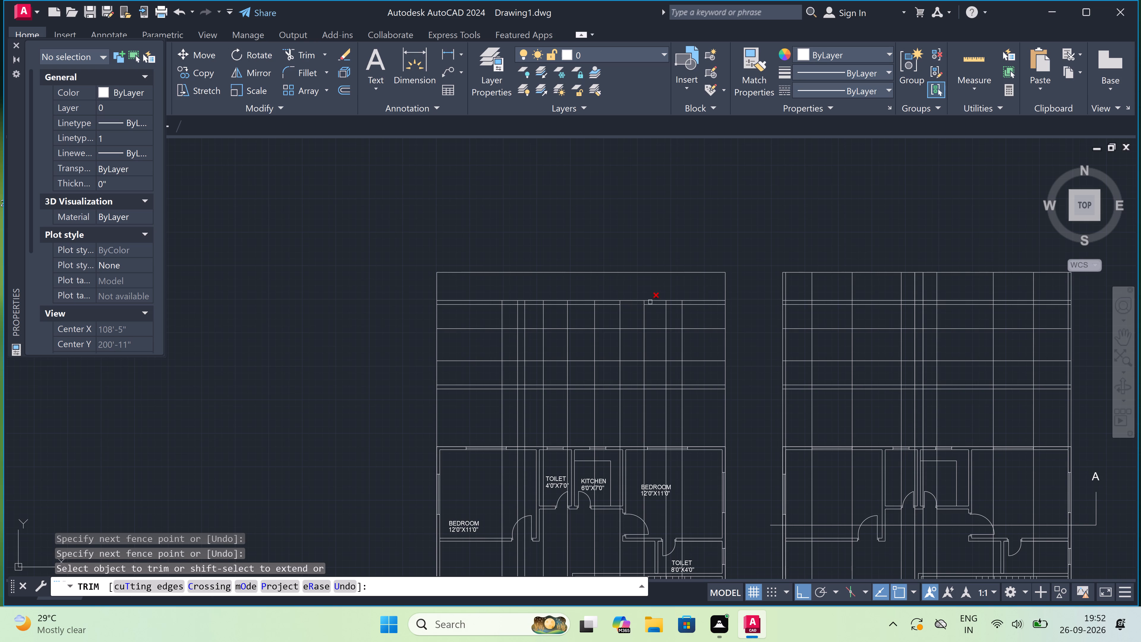
# Trim the five rightmost inner projection lines between the closely spaced upper level lines above the labelled plan.
pyautogui.scroll(3, 666, 302)
pyautogui.scroll(2, 707, 307)
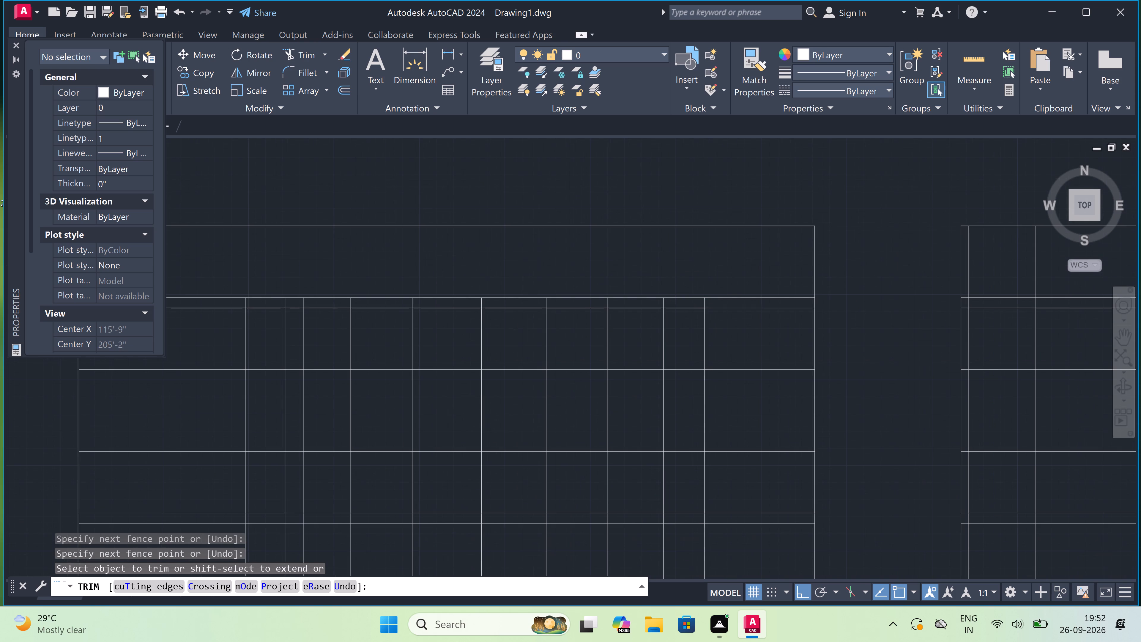
pyautogui.click(713, 297)
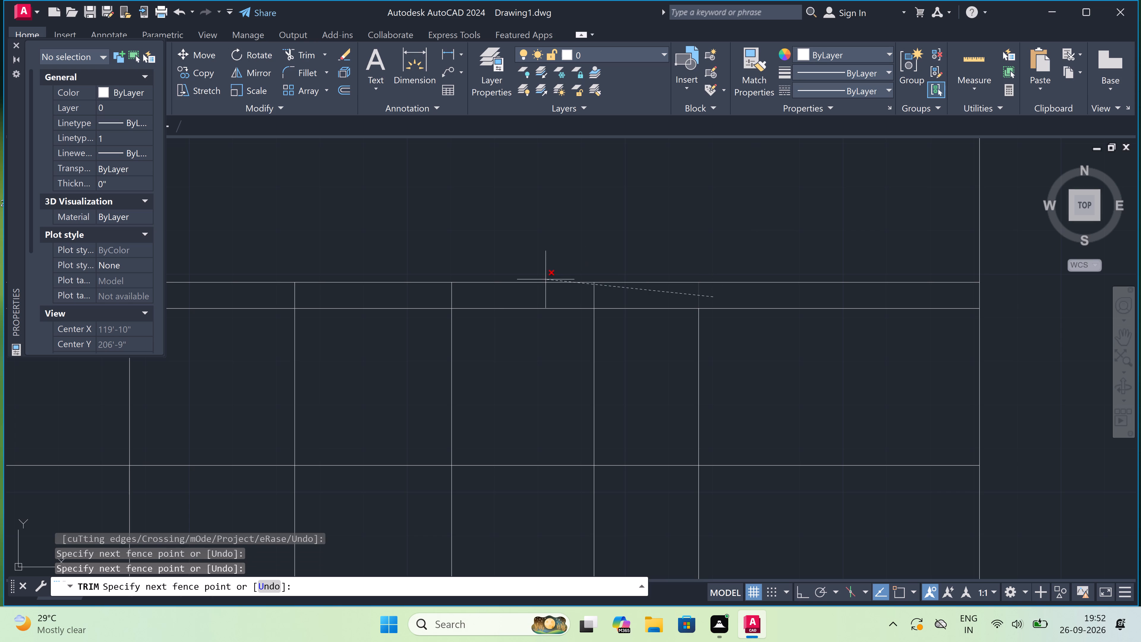
pyautogui.click(428, 301)
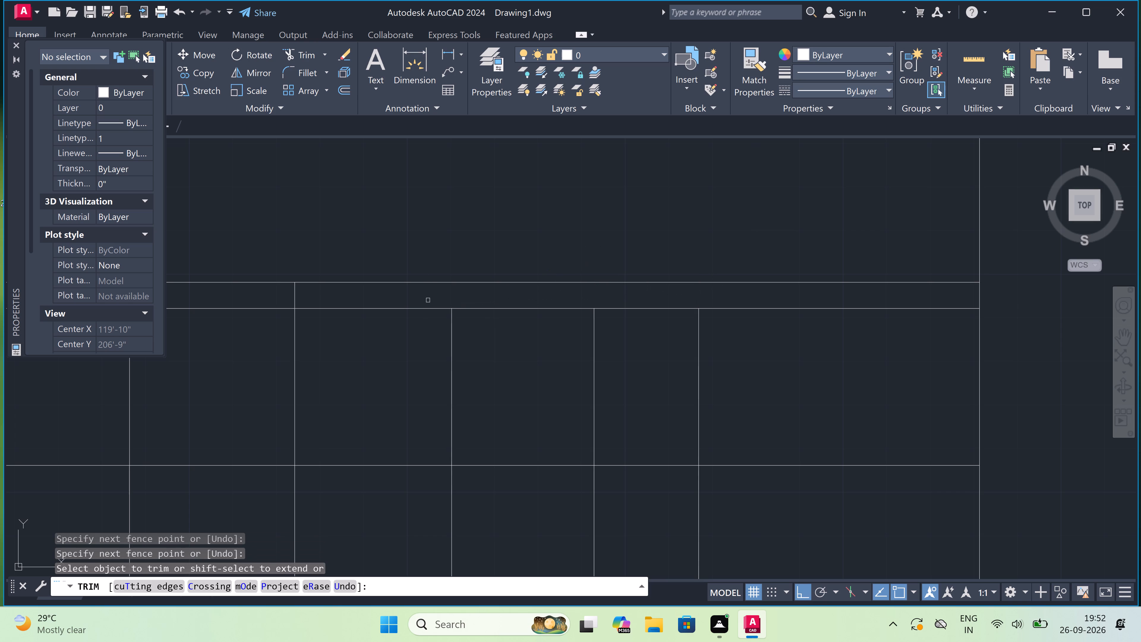
pyautogui.scroll(-4, 428, 300)
pyautogui.scroll(4, 407, 292)
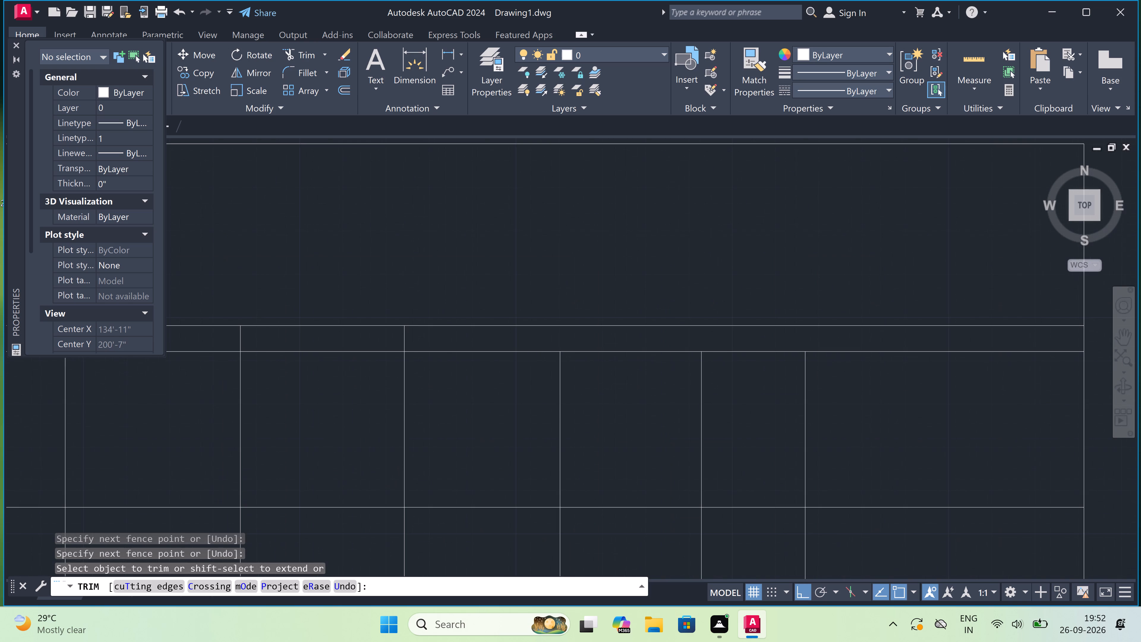
pyautogui.scroll(2, 414, 345)
pyautogui.click(411, 328)
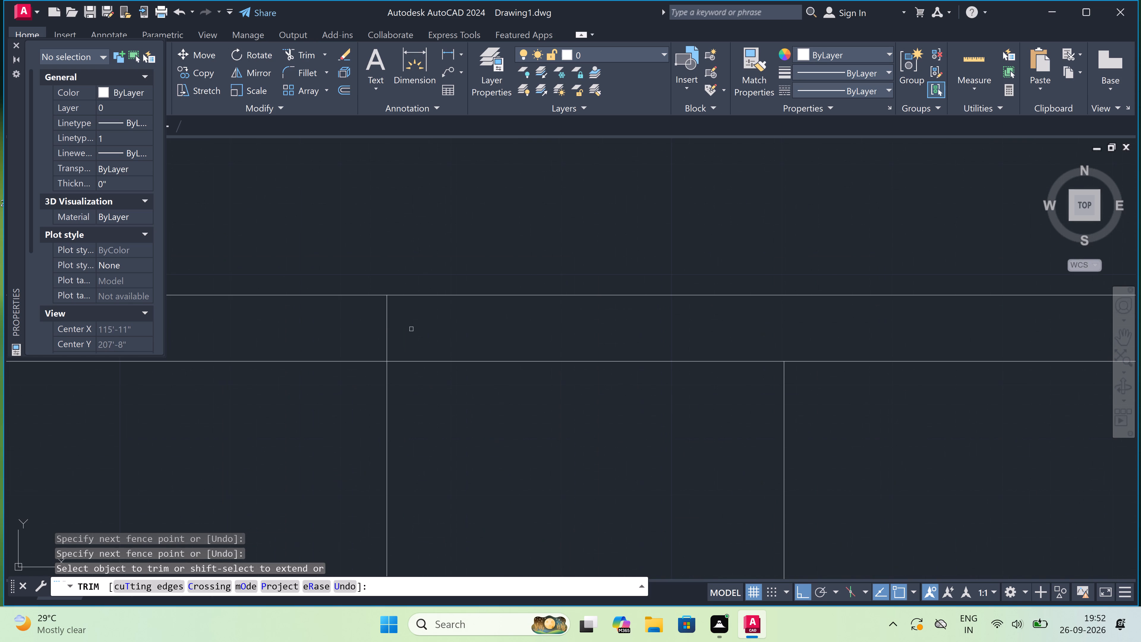
pyautogui.click(379, 322)
# Trim the remaining inner projection lines between the same closely spaced upper level lines above the labelled plan.
pyautogui.scroll(-4, 408, 311)
pyautogui.scroll(-1, 352, 324)
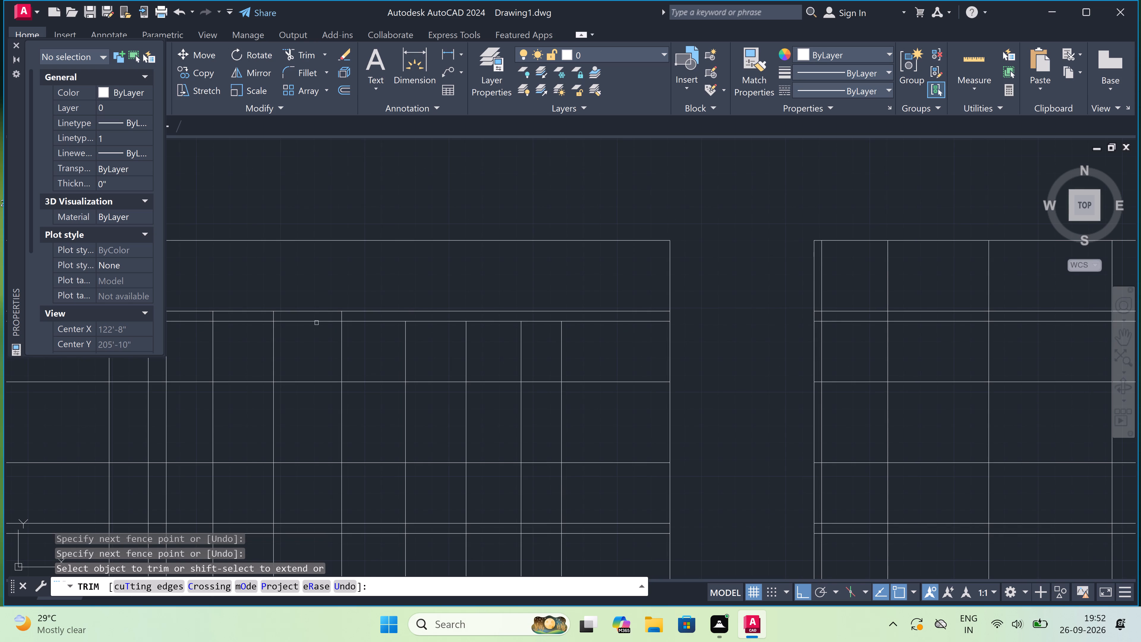
pyautogui.scroll(-2, 380, 323)
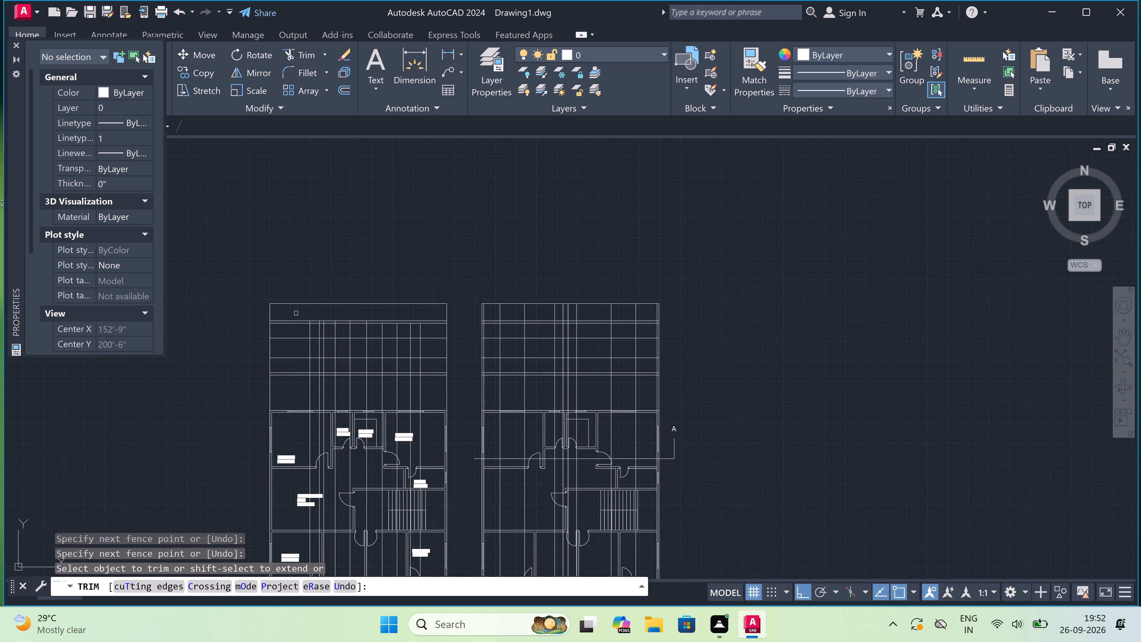
pyautogui.scroll(4, 296, 316)
pyautogui.scroll(3, 350, 345)
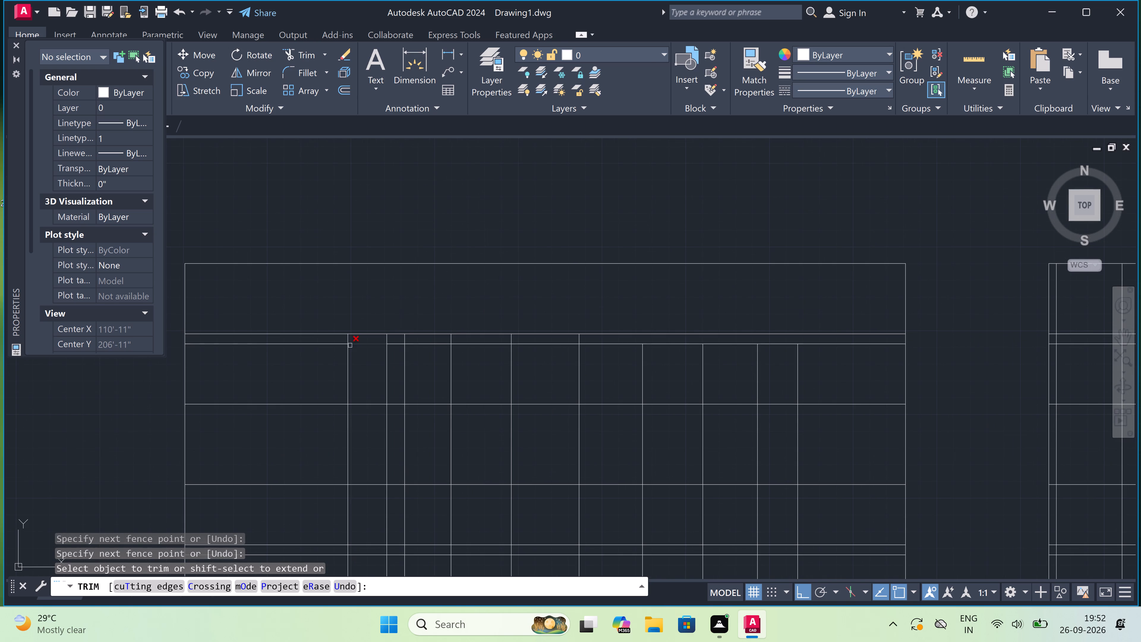
pyautogui.doubleClick(326, 330)
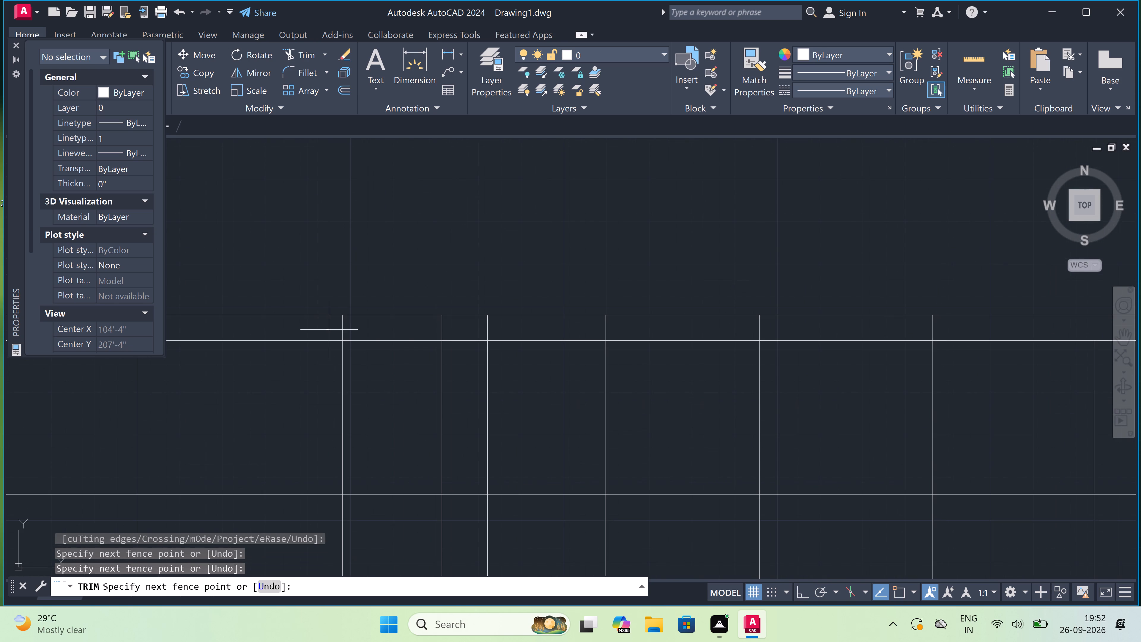
pyautogui.click(731, 326)
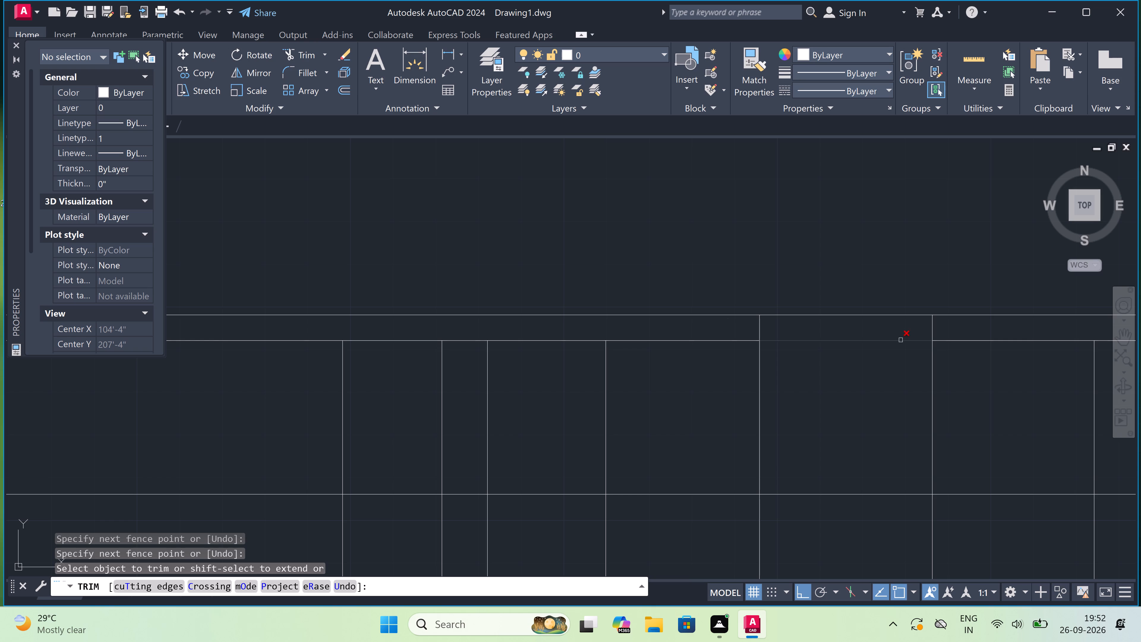
pyautogui.click(937, 328)
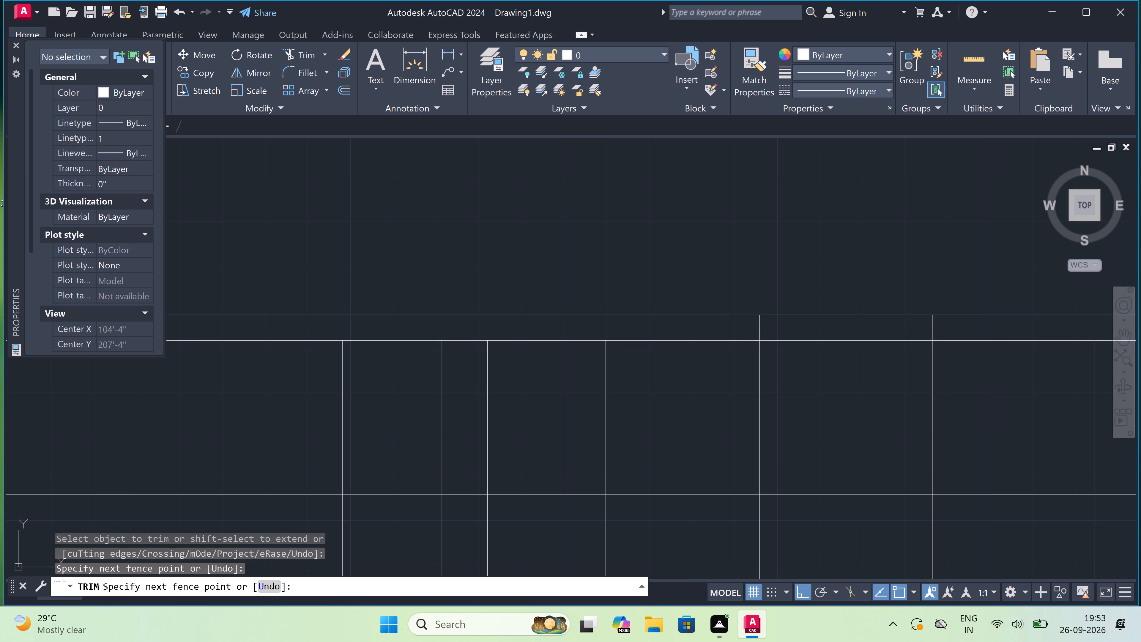
pyautogui.click(661, 324)
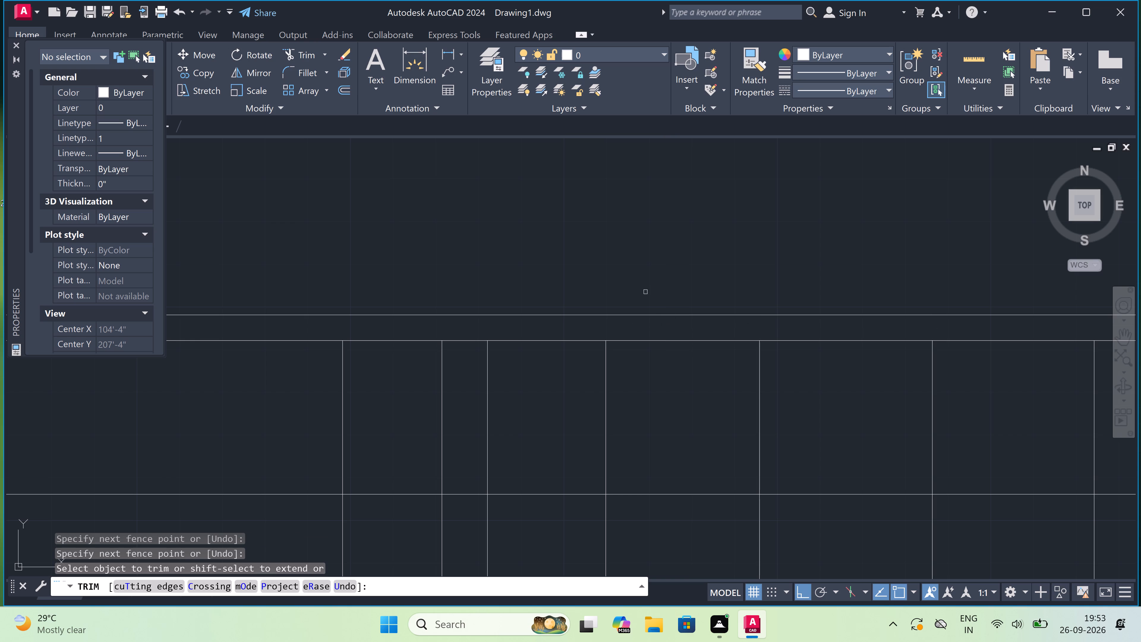
# Trim the two leftmost inner projection lines between the upper double level line and the next level line below it.
pyautogui.scroll(-2, 634, 259)
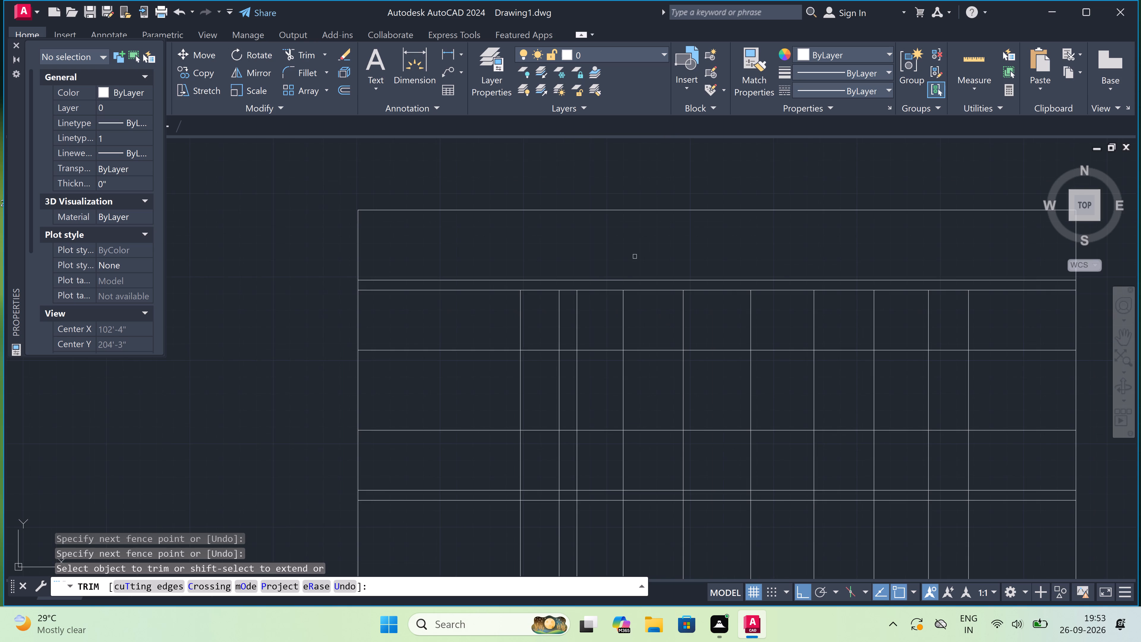
pyautogui.scroll(-4, 635, 257)
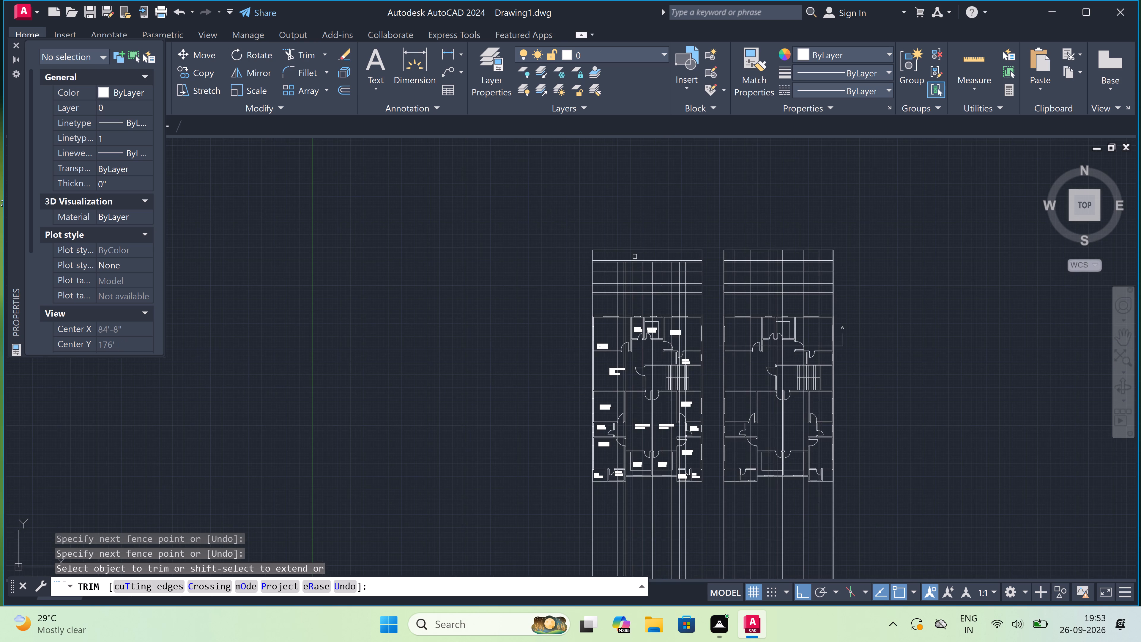
pyautogui.scroll(2, 635, 257)
pyautogui.scroll(1, 596, 291)
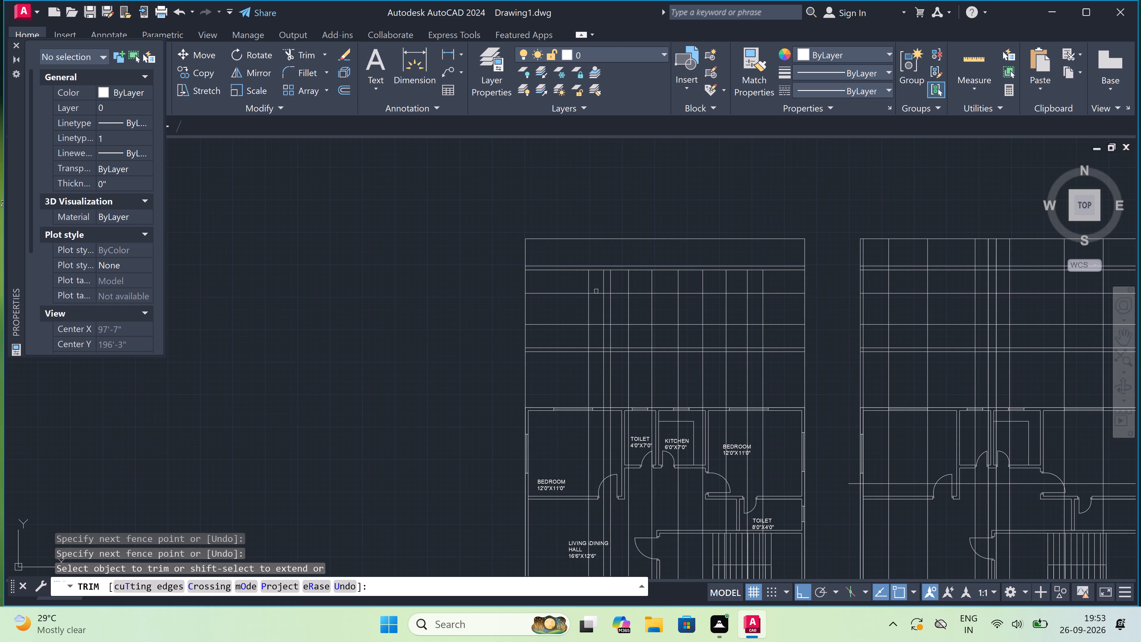
pyautogui.scroll(2, 596, 291)
pyautogui.click(626, 264)
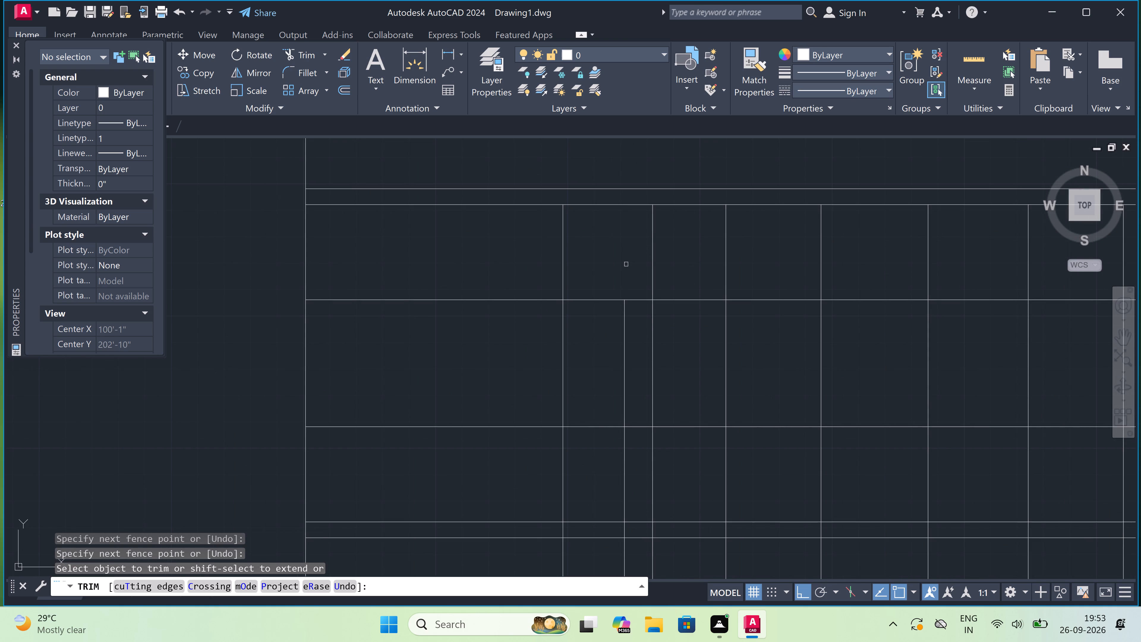
pyautogui.click(620, 265)
pyautogui.click(543, 261)
# Trim the level lines on both sides and the two projection lines below to leave a closed rectangular opening at the elevation's left.
pyautogui.click(513, 265)
pyautogui.click(470, 447)
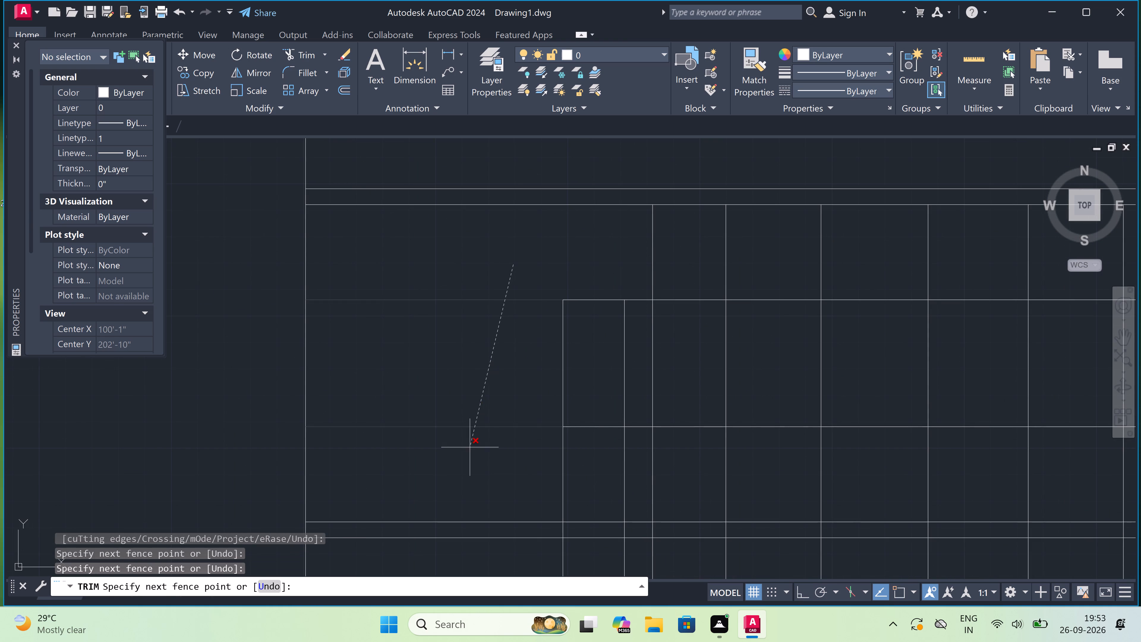
pyautogui.doubleClick(473, 465)
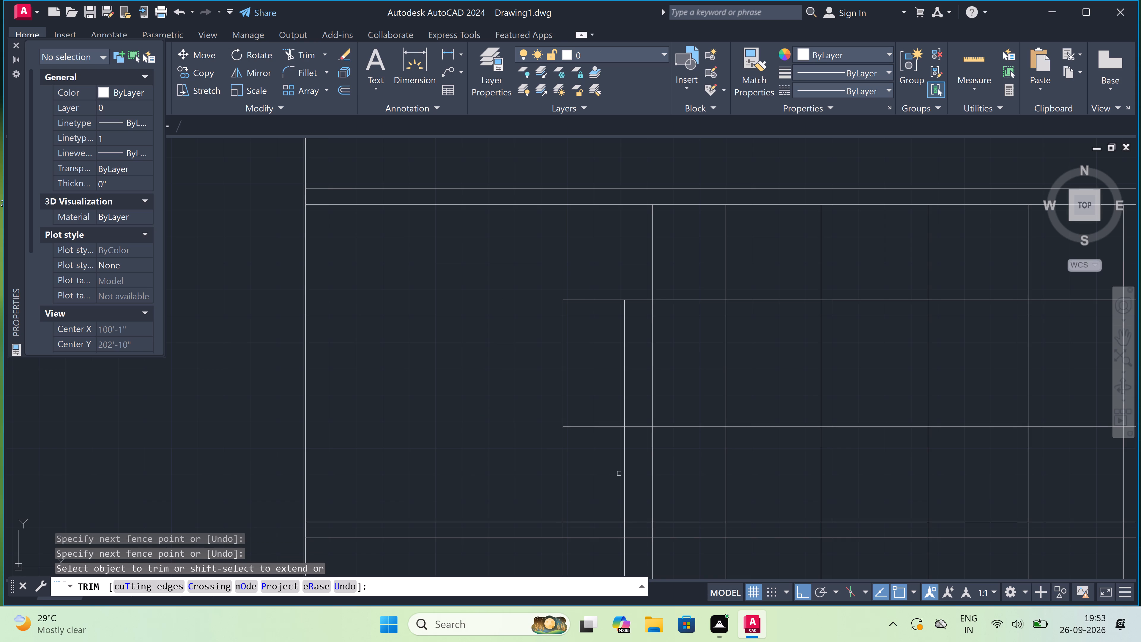
pyautogui.doubleClick(633, 469)
pyautogui.doubleClick(516, 466)
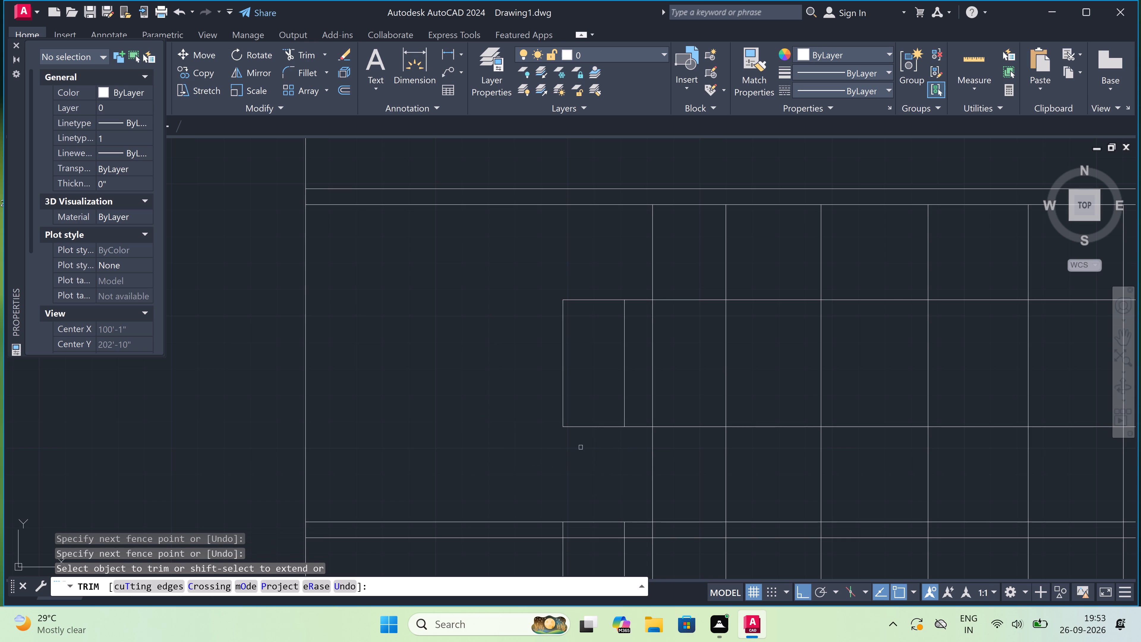
pyautogui.click(634, 449)
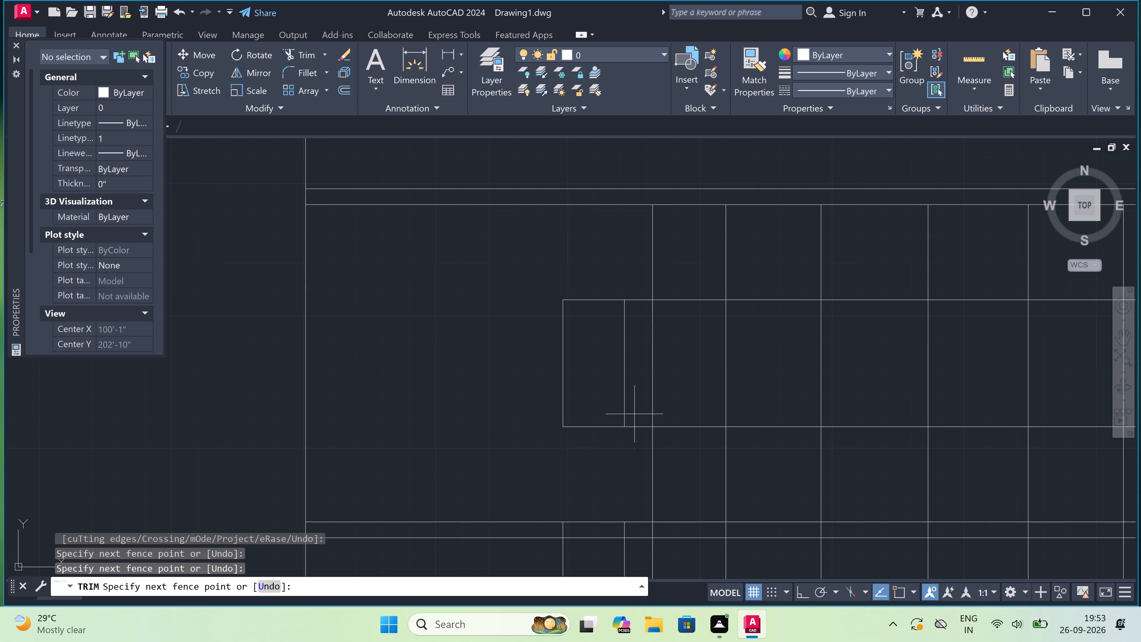
pyautogui.click(634, 292)
# Trim the surrounding level and projection lines to leave a second closed rectangular opening in the elevation, above the 4'0"X7'0" toilet.
pyautogui.scroll(-5, 634, 292)
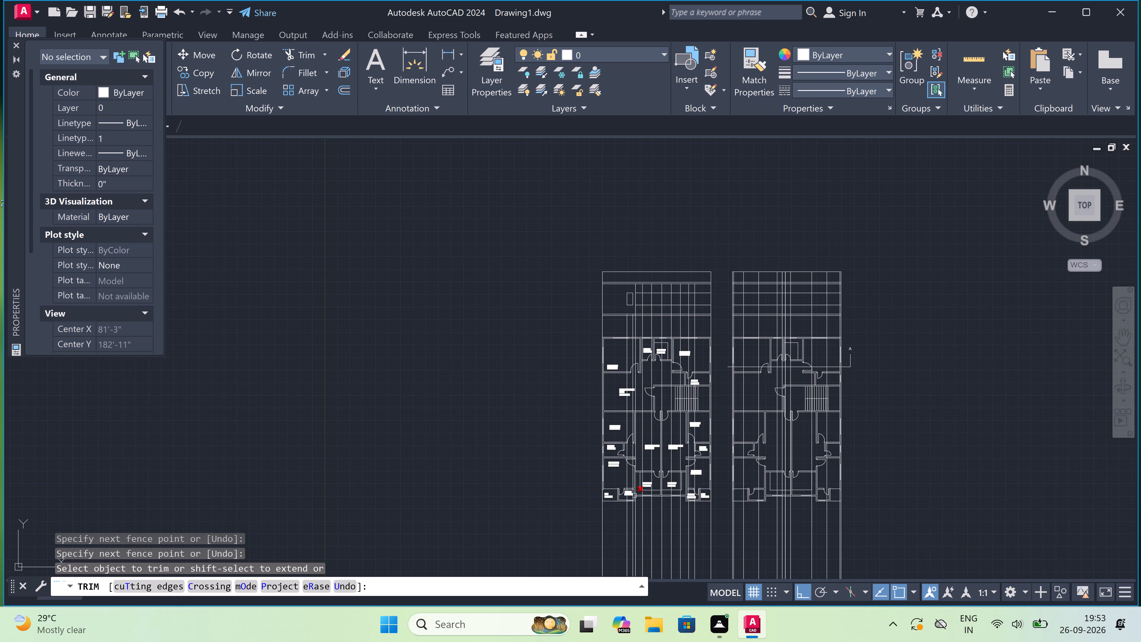
pyautogui.scroll(4, 634, 504)
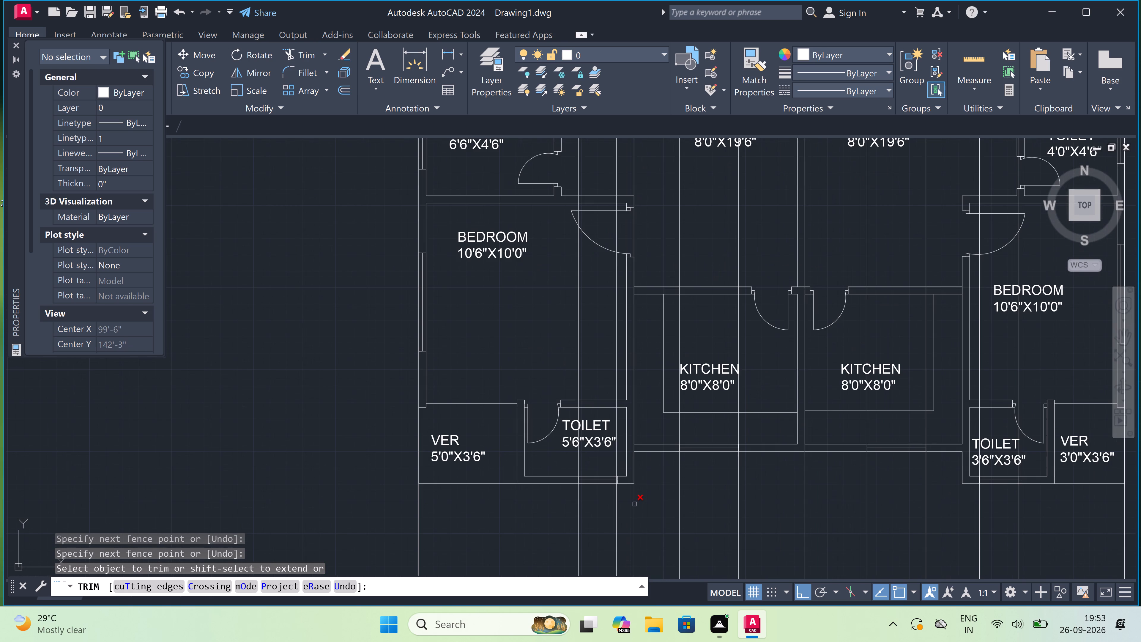
pyautogui.scroll(-3, 634, 504)
pyautogui.scroll(2, 634, 504)
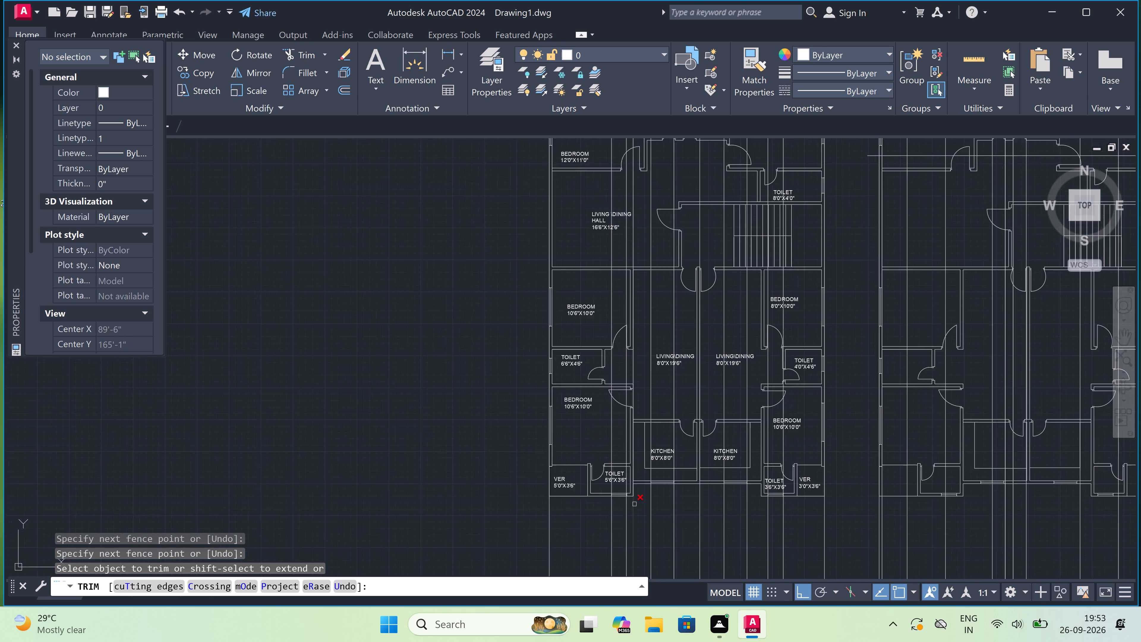
pyautogui.scroll(-3, 635, 504)
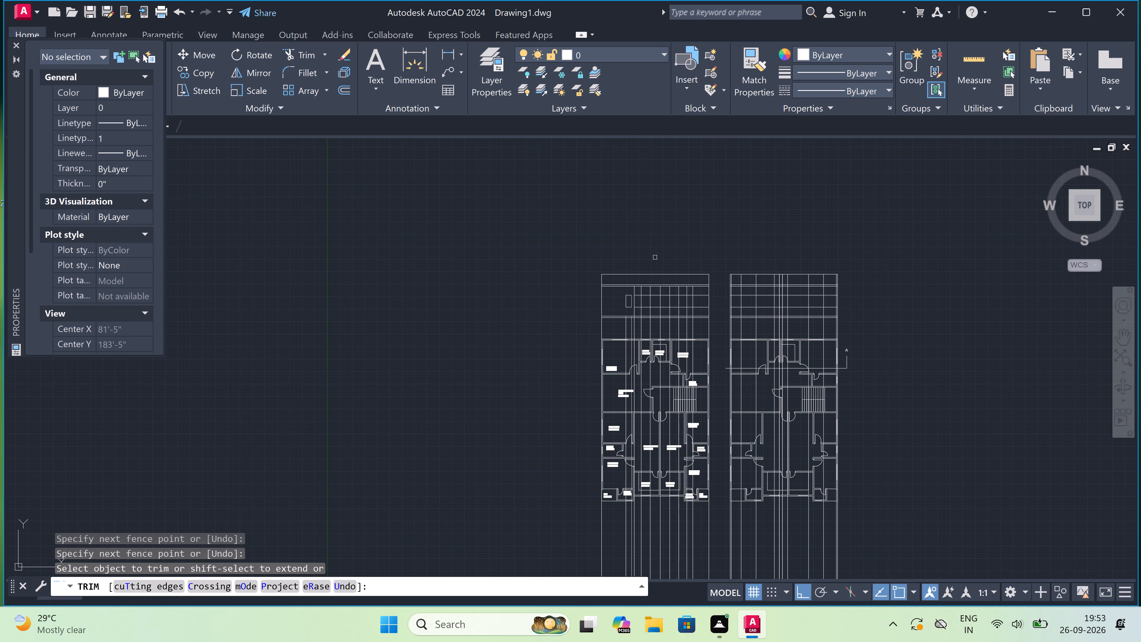
pyautogui.scroll(3, 632, 295)
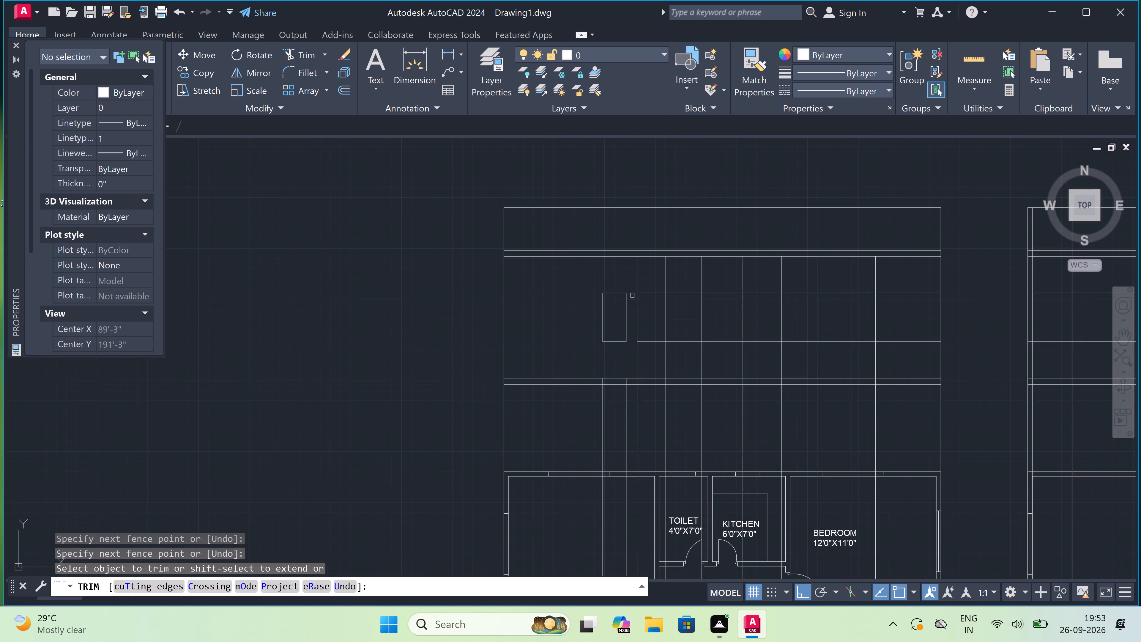
pyautogui.click(643, 281)
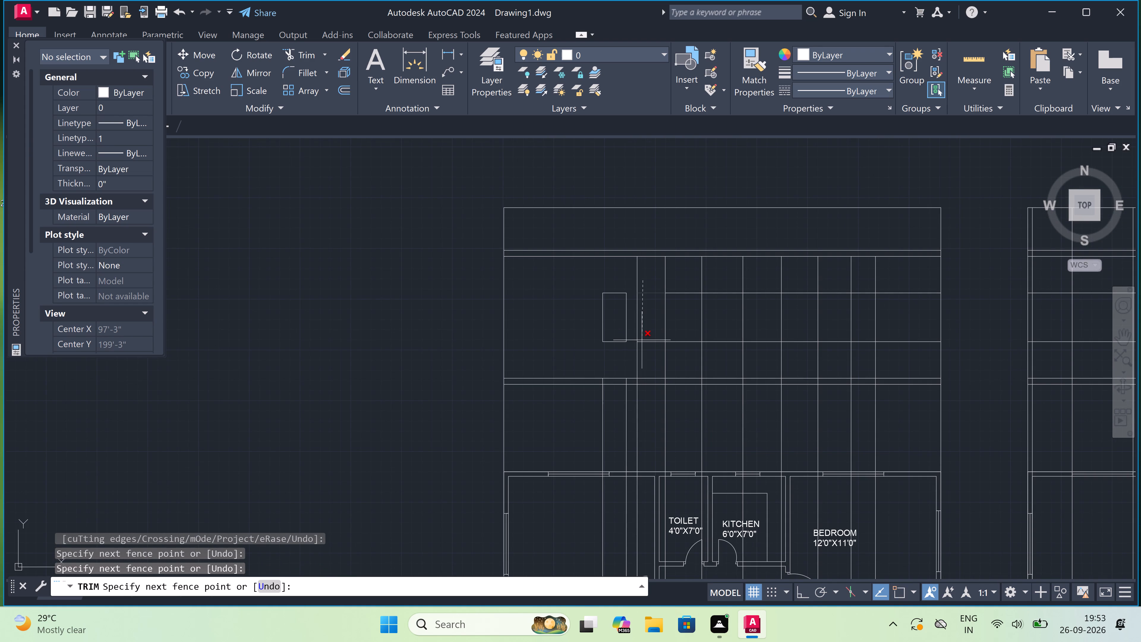
pyautogui.click(642, 362)
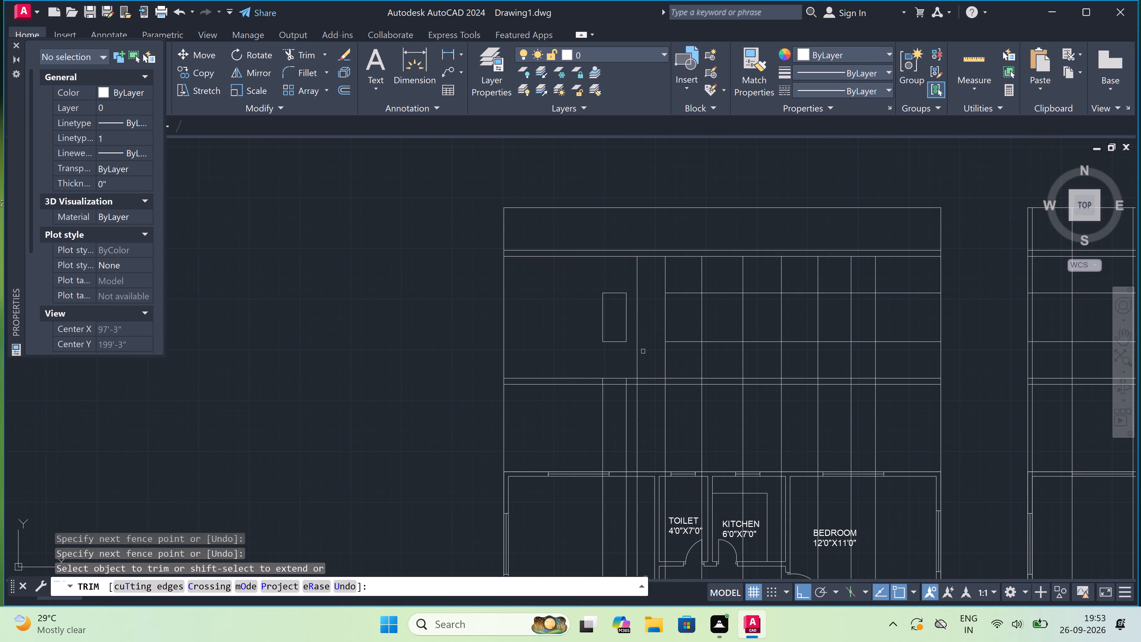
pyautogui.doubleClick(659, 269)
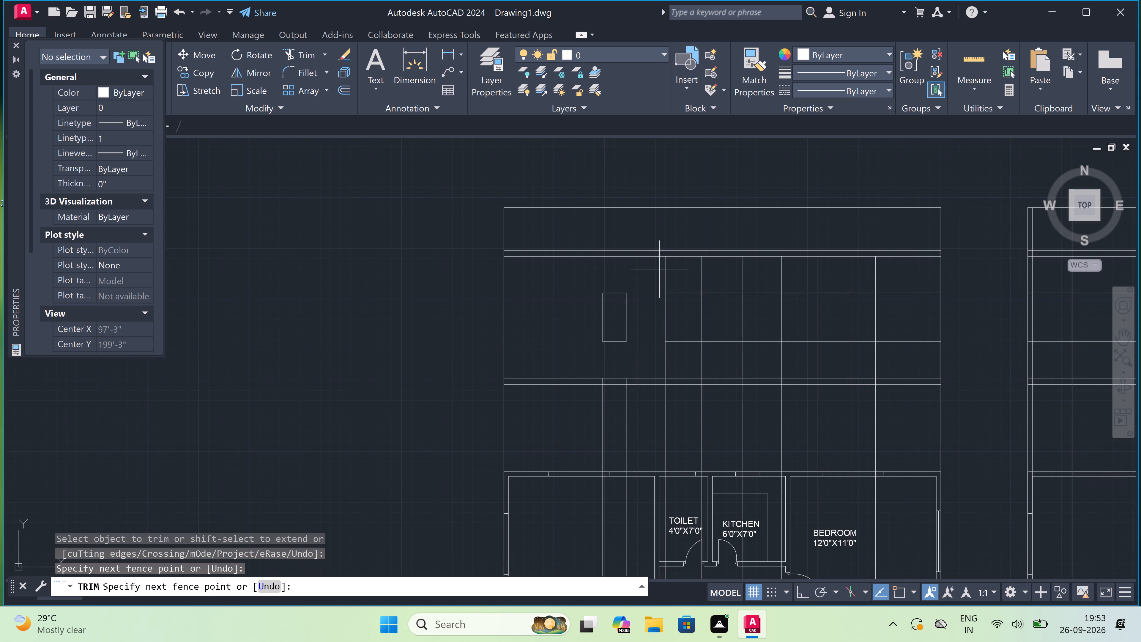
pyautogui.click(706, 272)
pyautogui.doubleClick(710, 275)
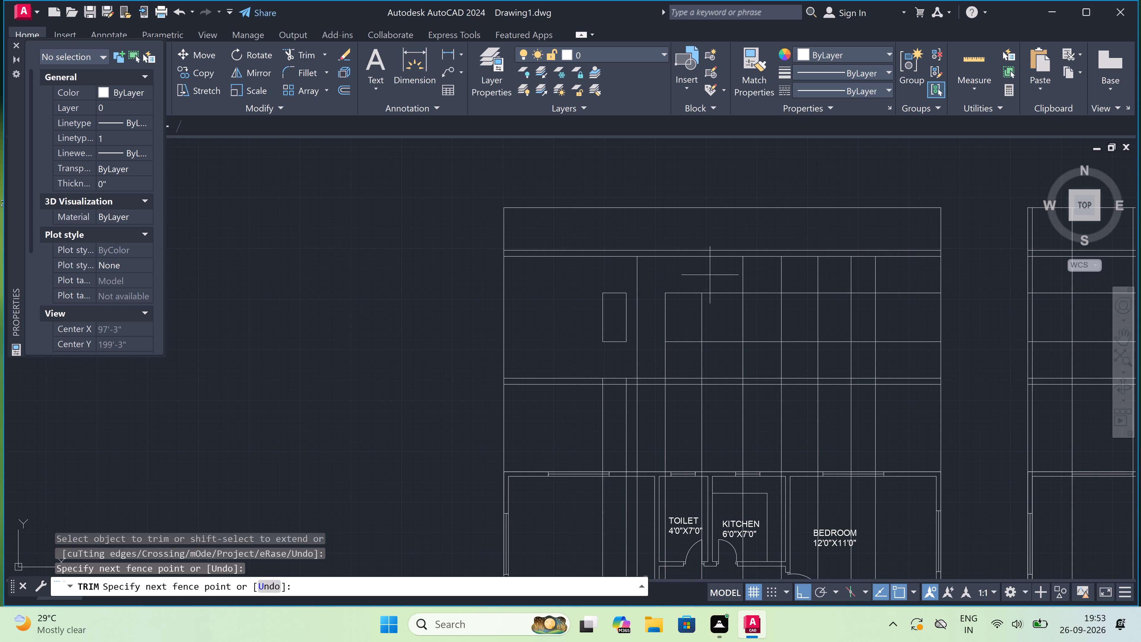
pyautogui.click(710, 346)
pyautogui.click(710, 346)
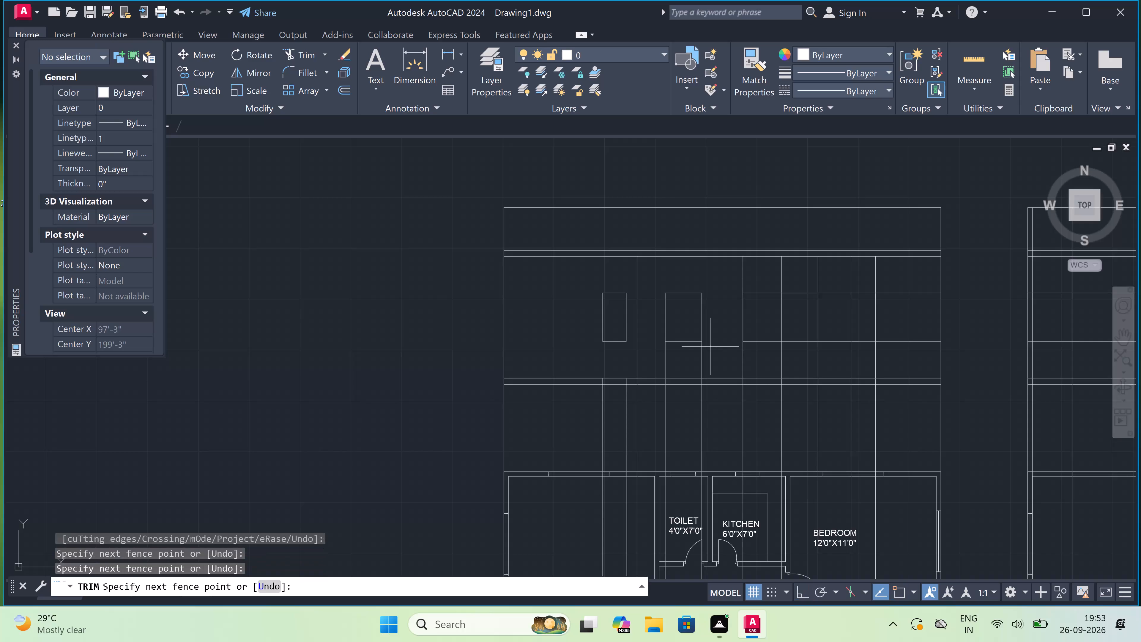
pyautogui.doubleClick(649, 354)
# Trim the surrounding level and projection lines to leave a third closed rectangular opening in the elevation, just past the second inner vertical line.
pyautogui.scroll(-2, 659, 341)
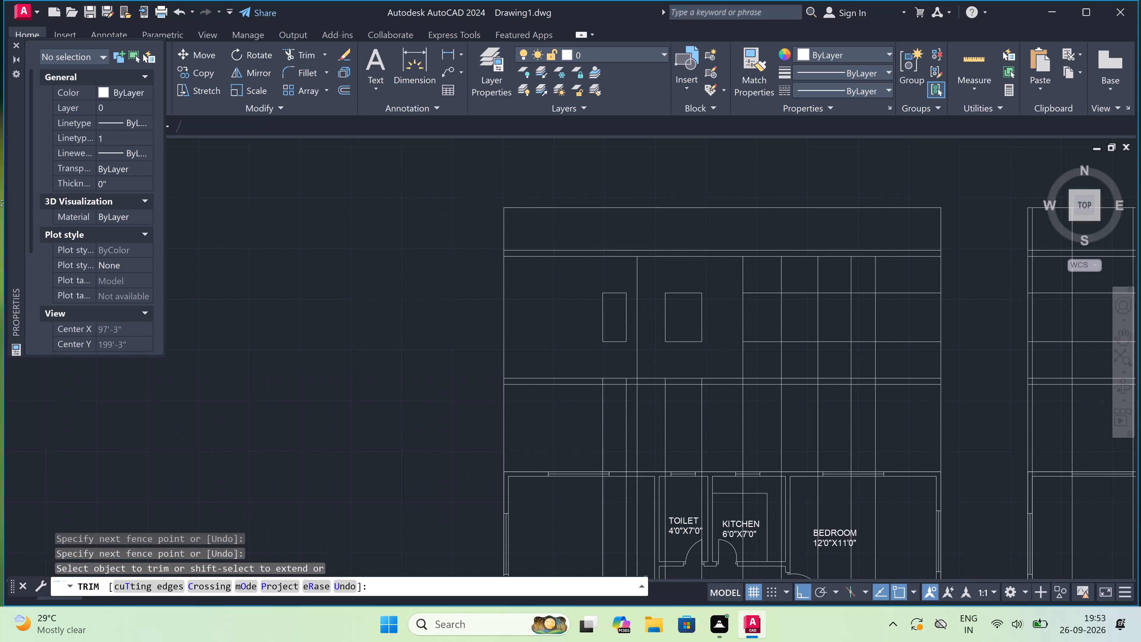
pyautogui.scroll(-2, 659, 341)
pyautogui.scroll(2, 667, 486)
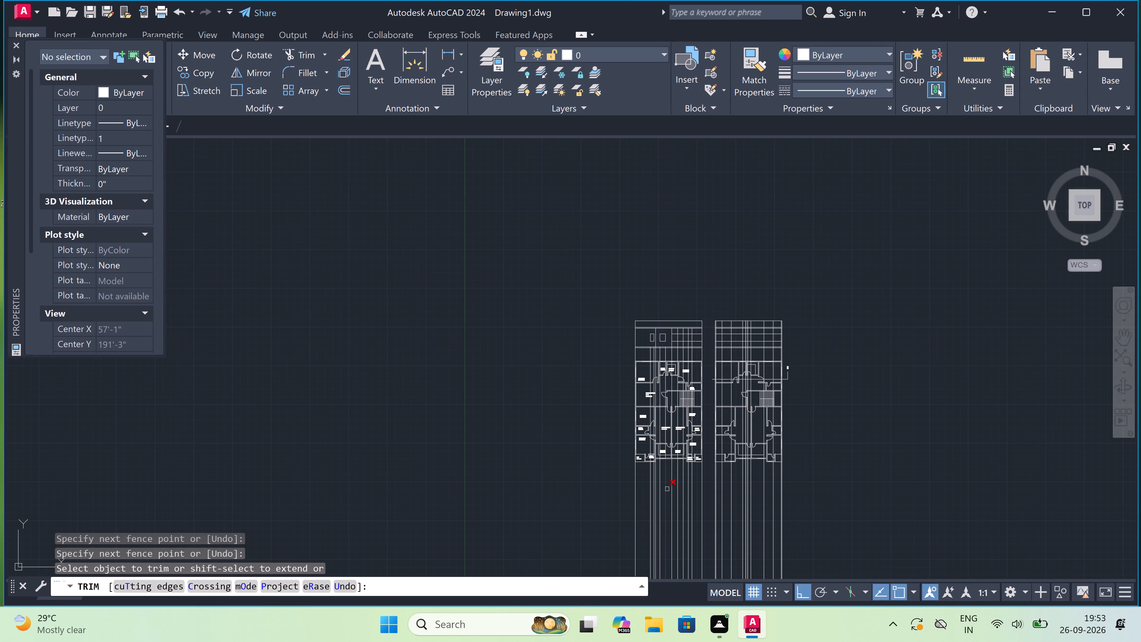
pyautogui.scroll(3, 667, 486)
pyautogui.scroll(-1, 669, 478)
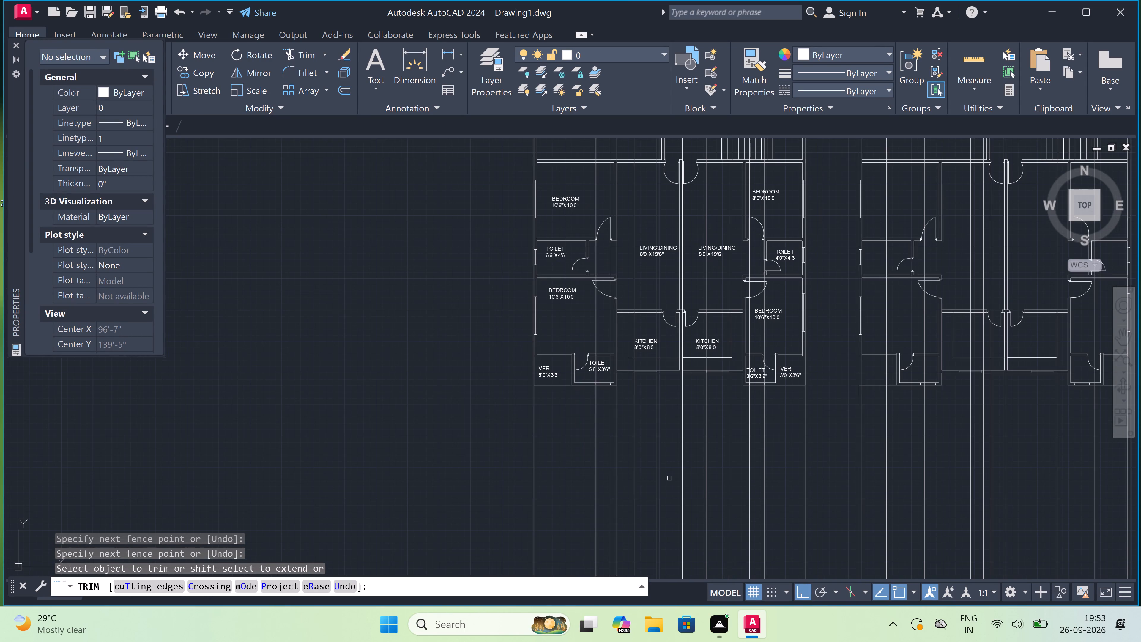
pyautogui.scroll(-2, 669, 478)
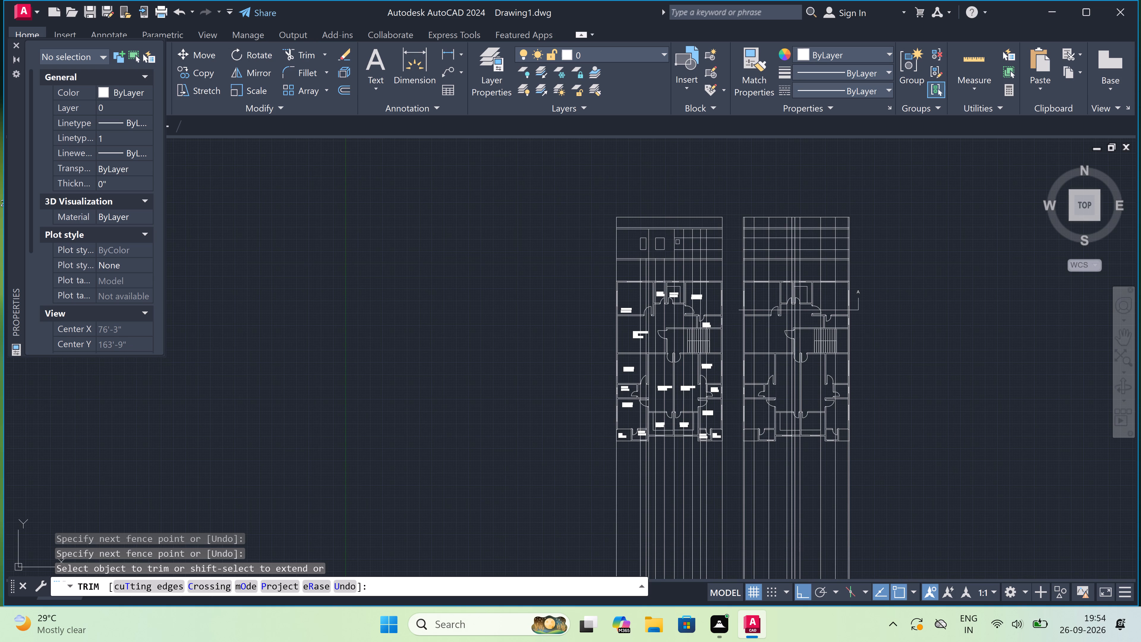
pyautogui.scroll(4, 682, 232)
pyautogui.moveTo(677, 239); pyautogui.dragTo(676, 246)
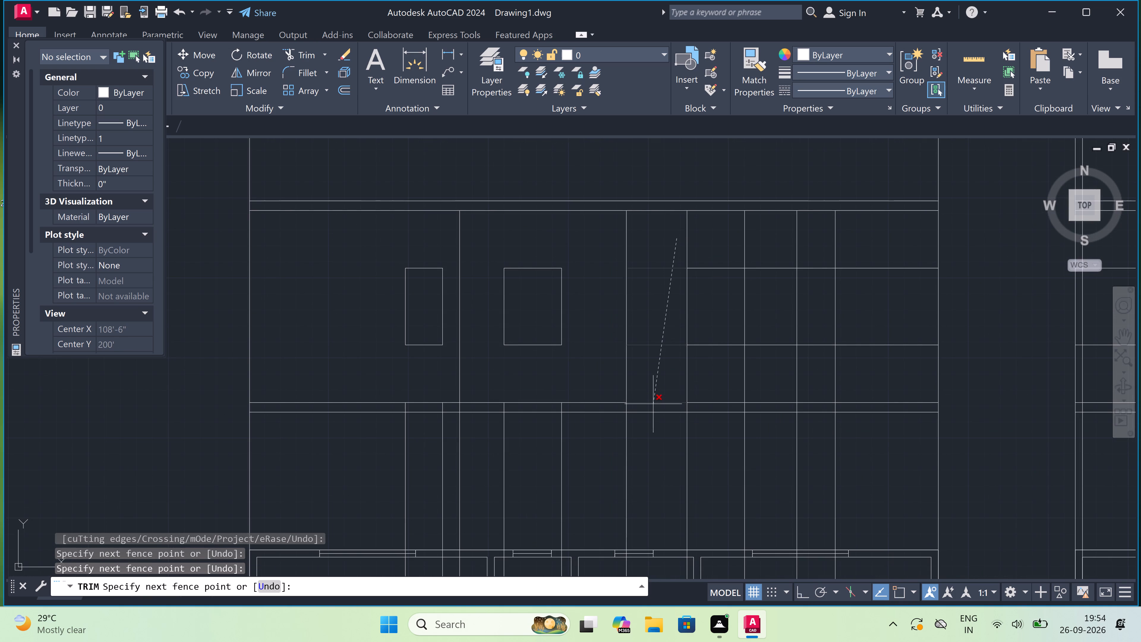
pyautogui.click(653, 389)
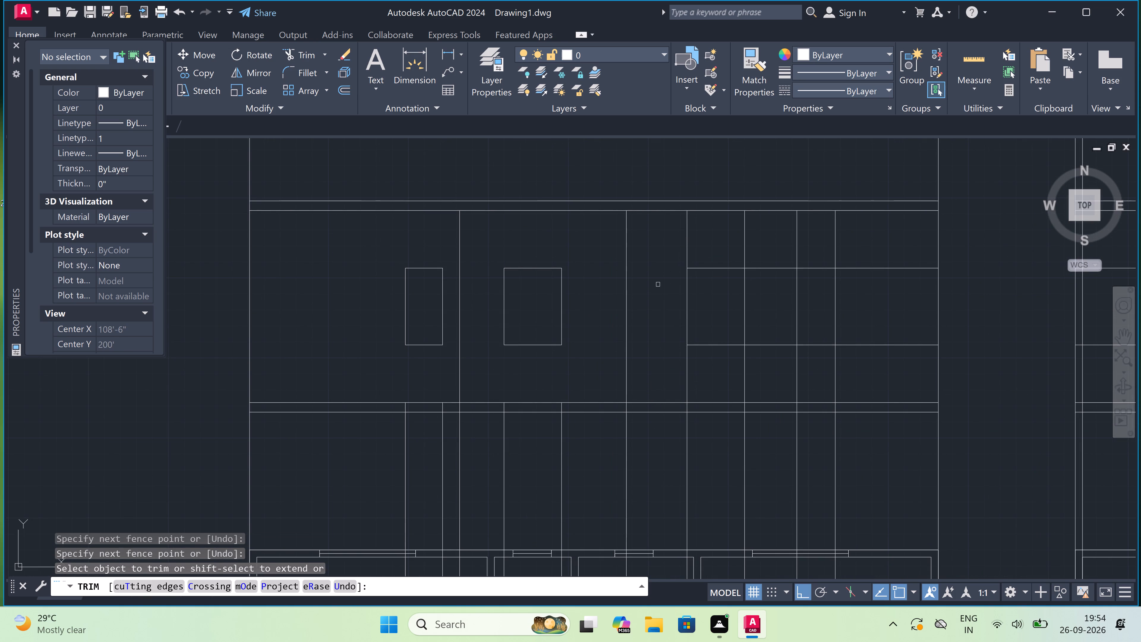
pyautogui.doubleClick(663, 257)
pyautogui.click(762, 254)
pyautogui.moveTo(762, 259); pyautogui.dragTo(762, 265)
pyautogui.click(765, 389)
pyautogui.click(765, 390)
pyautogui.click(658, 383)
# Trim the projection lines above and below and the level lines beyond to leave a fourth closed opening at the elevation's right.
pyautogui.scroll(-5, 675, 316)
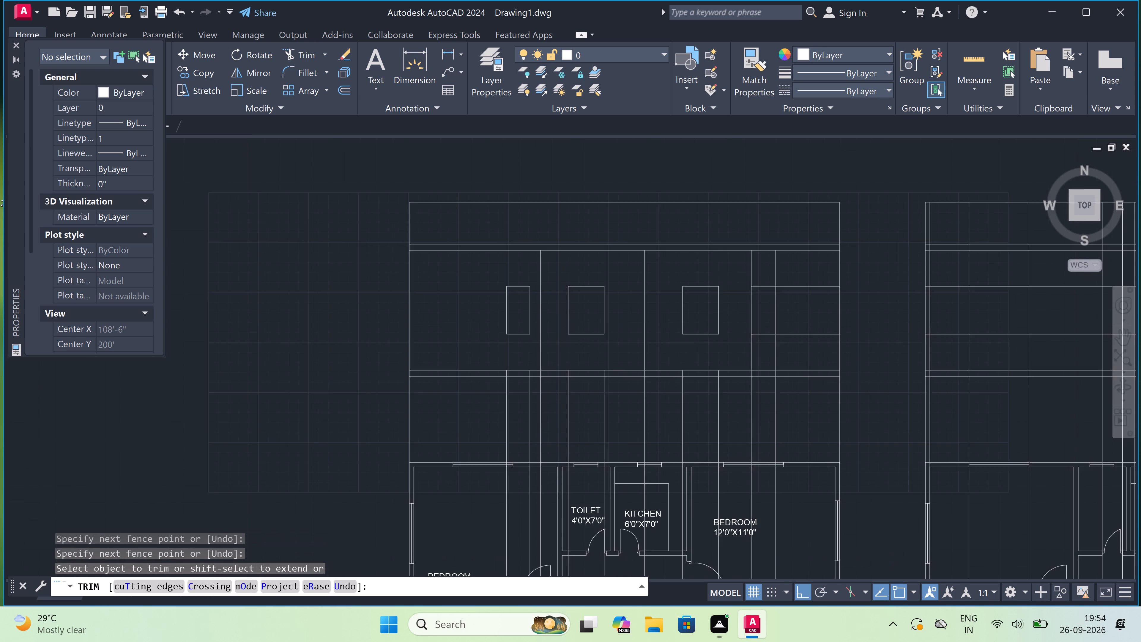
pyautogui.scroll(4, 675, 316)
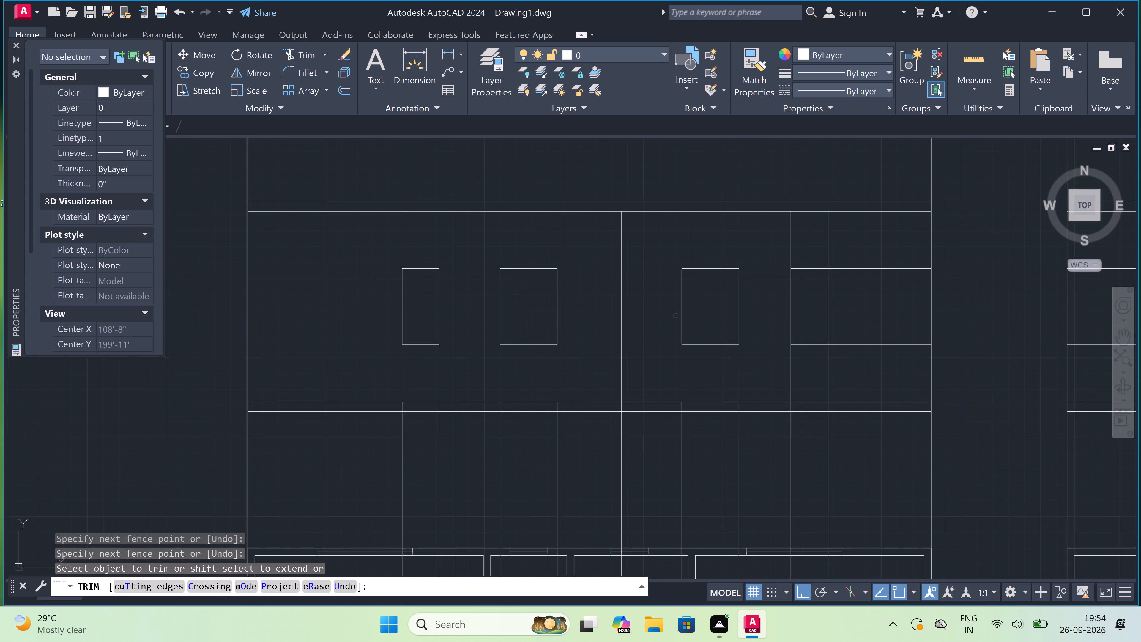
pyautogui.scroll(-3, 680, 308)
pyautogui.scroll(3, 730, 287)
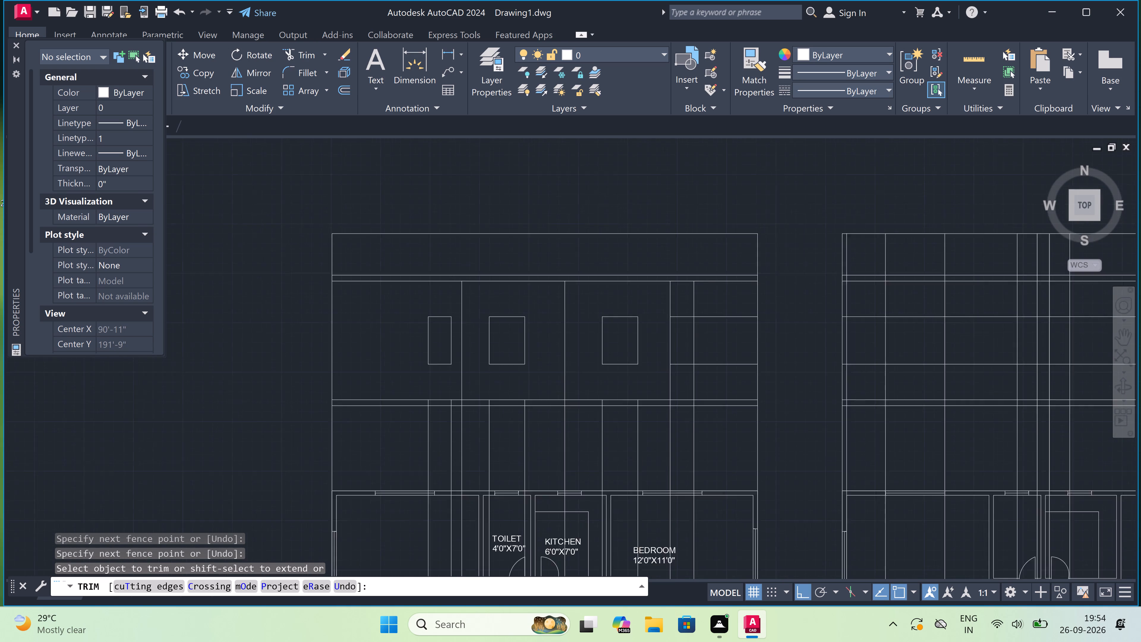
pyautogui.moveTo(611, 302); pyautogui.dragTo(614, 302)
pyautogui.click(681, 310)
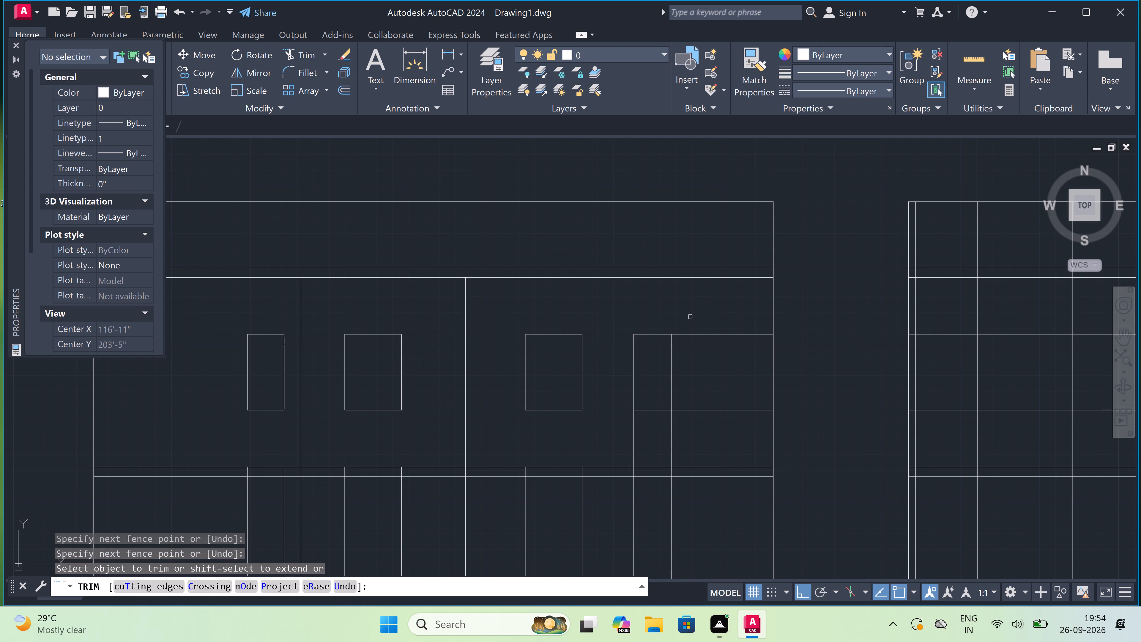
pyautogui.click(690, 317)
pyautogui.click(690, 416)
pyautogui.click(688, 437)
pyautogui.click(609, 440)
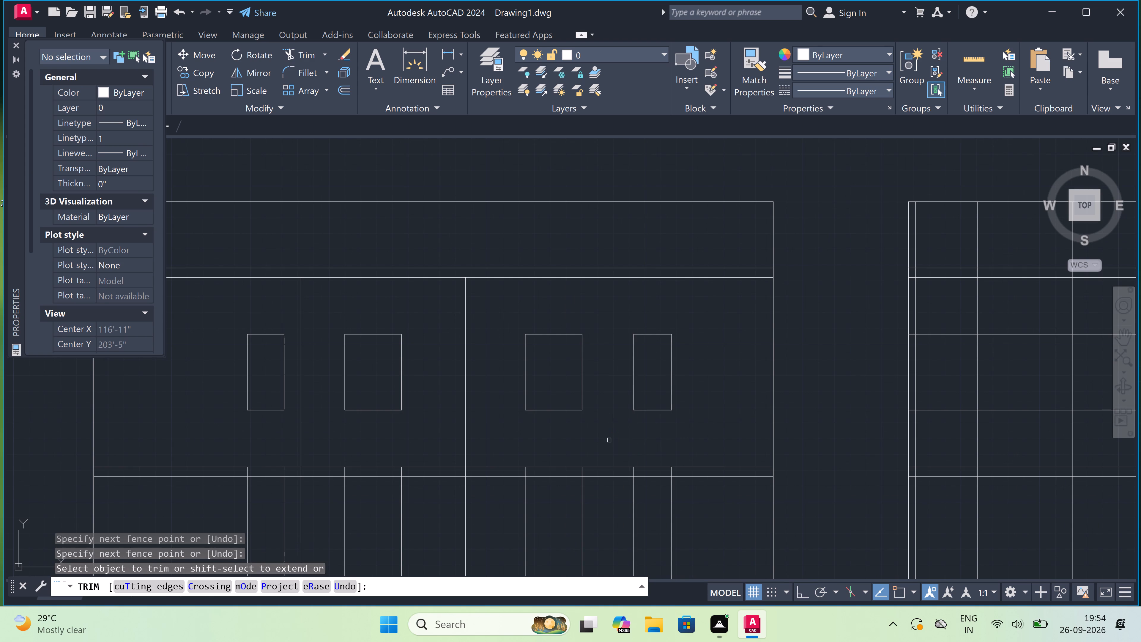
# Trim all the inner projection lines between the closely spaced lower level lines of the elevation.
pyautogui.scroll(-4, 609, 394)
pyautogui.scroll(3, 612, 403)
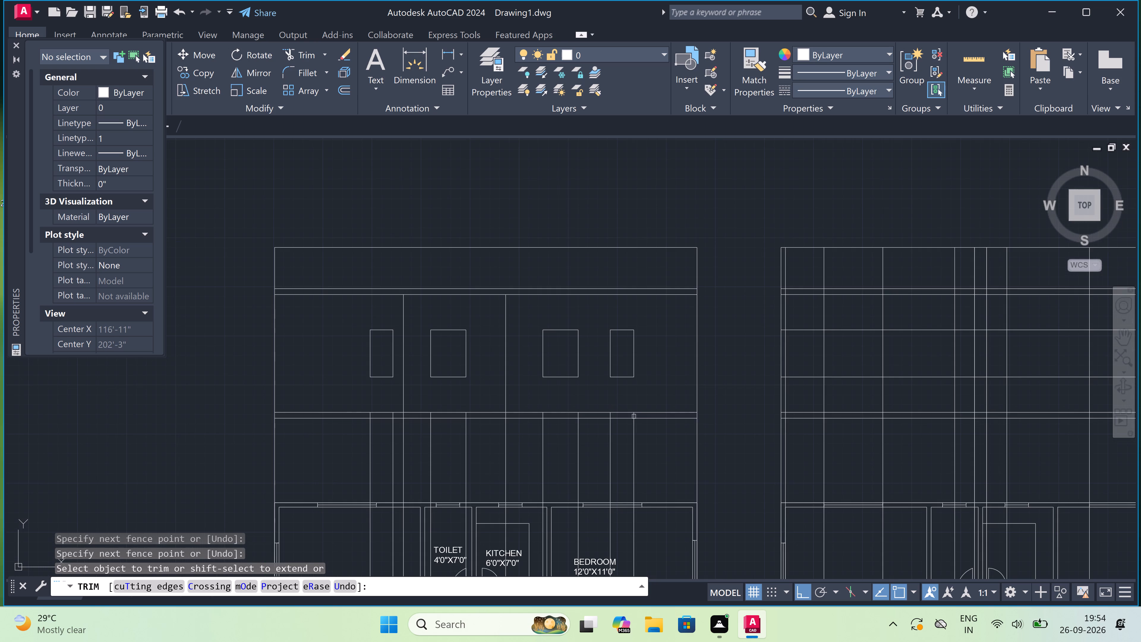
pyautogui.scroll(7, 647, 414)
pyautogui.click(639, 419)
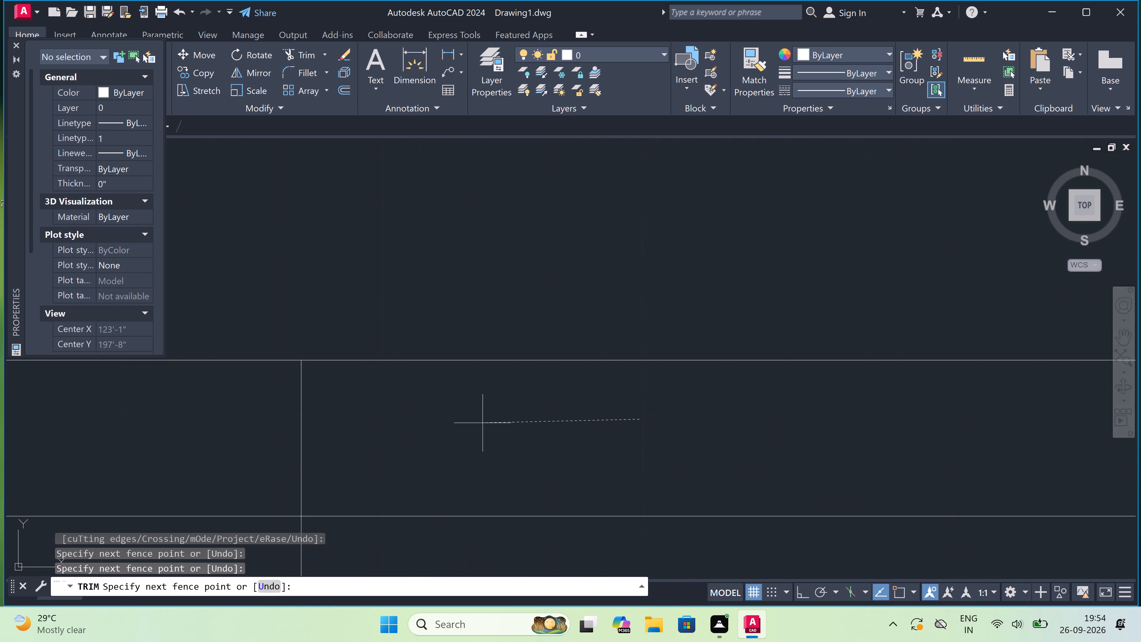
pyautogui.scroll(-8, 461, 422)
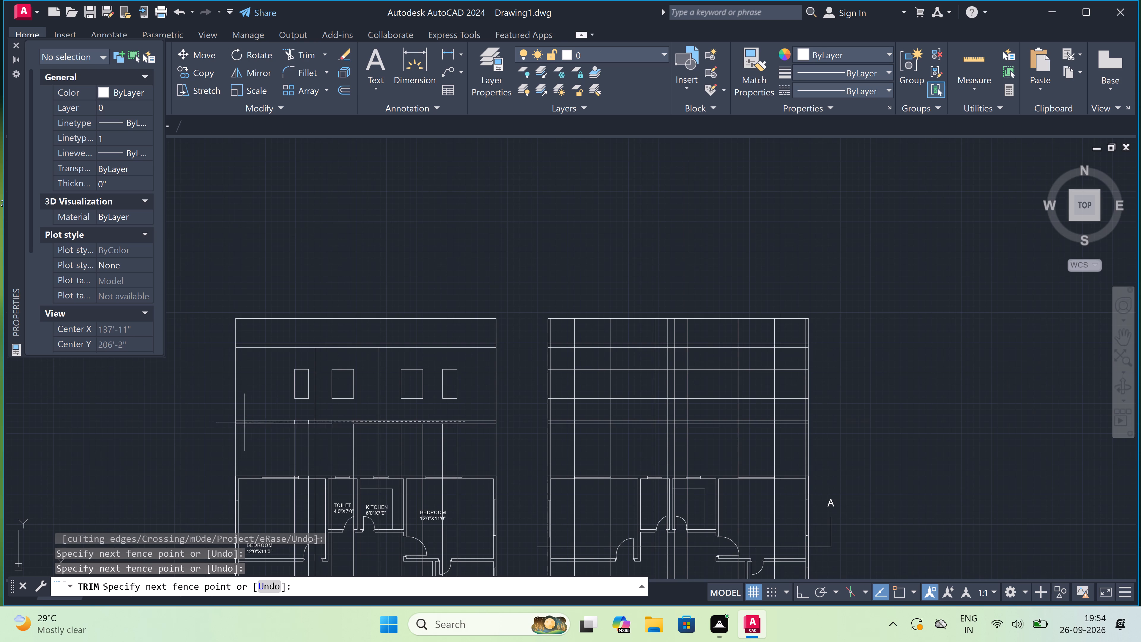
pyautogui.scroll(4, 246, 421)
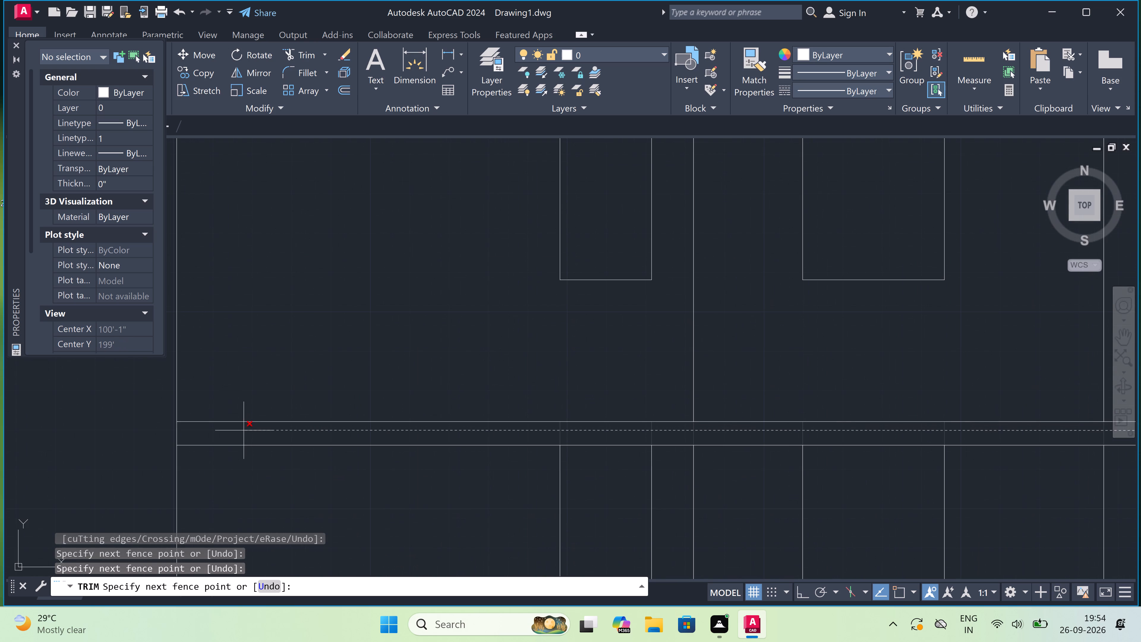
pyautogui.scroll(3, 244, 430)
pyautogui.click(244, 430)
# Trim all projection lines, outer ones included, between the elevation's lowest level line and the labelled plan.
pyautogui.scroll(-3, 244, 429)
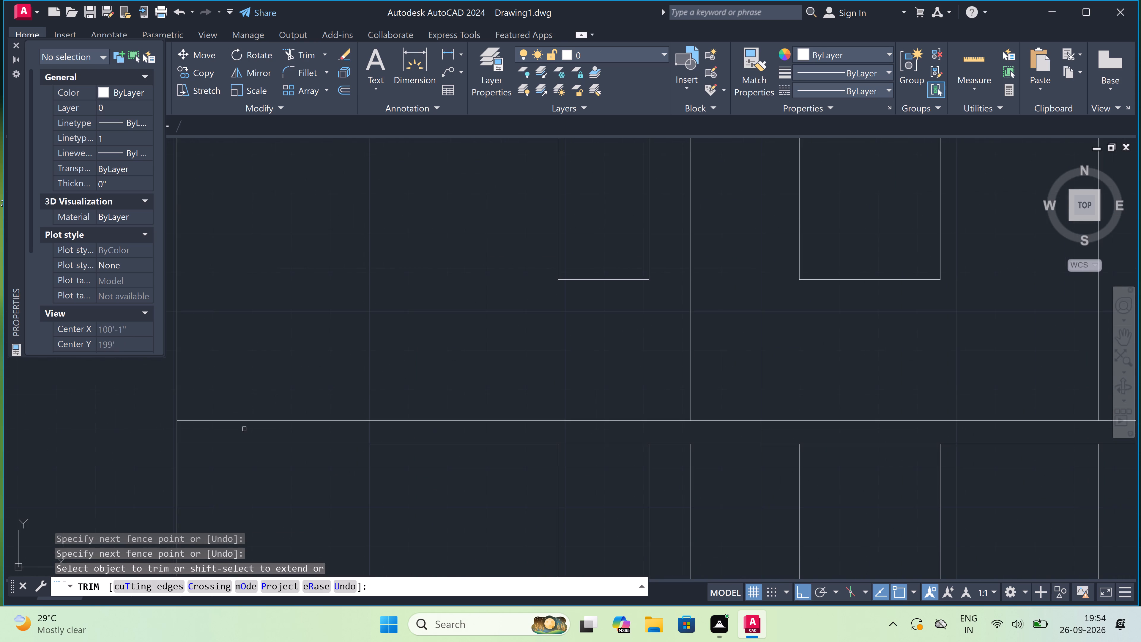
pyautogui.scroll(-2, 244, 430)
pyautogui.doubleClick(176, 484)
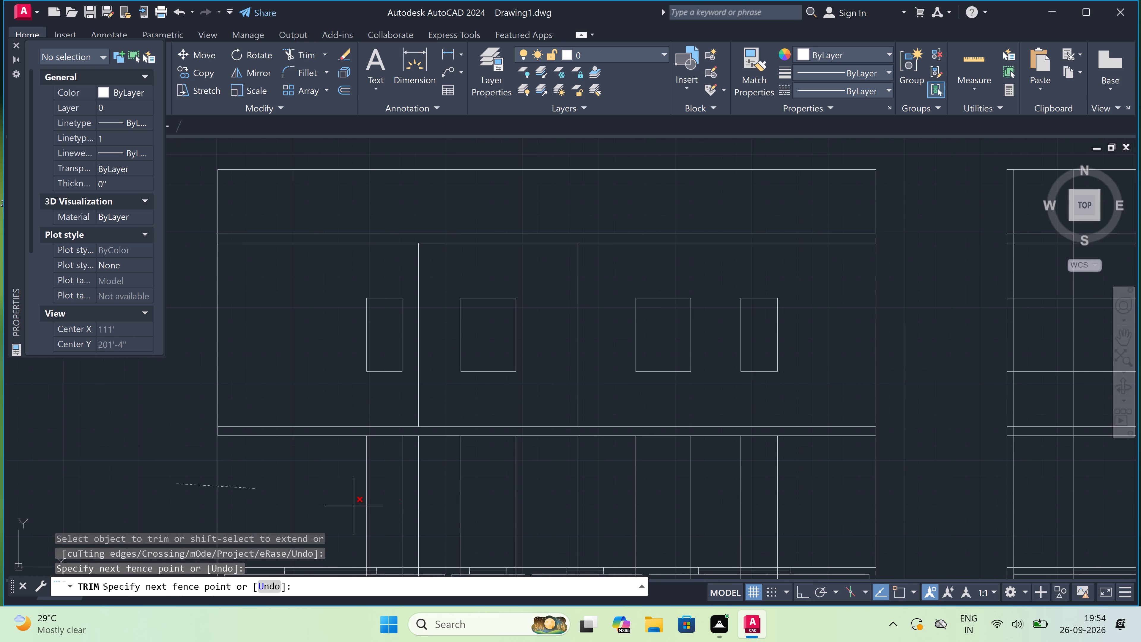
pyautogui.click(898, 477)
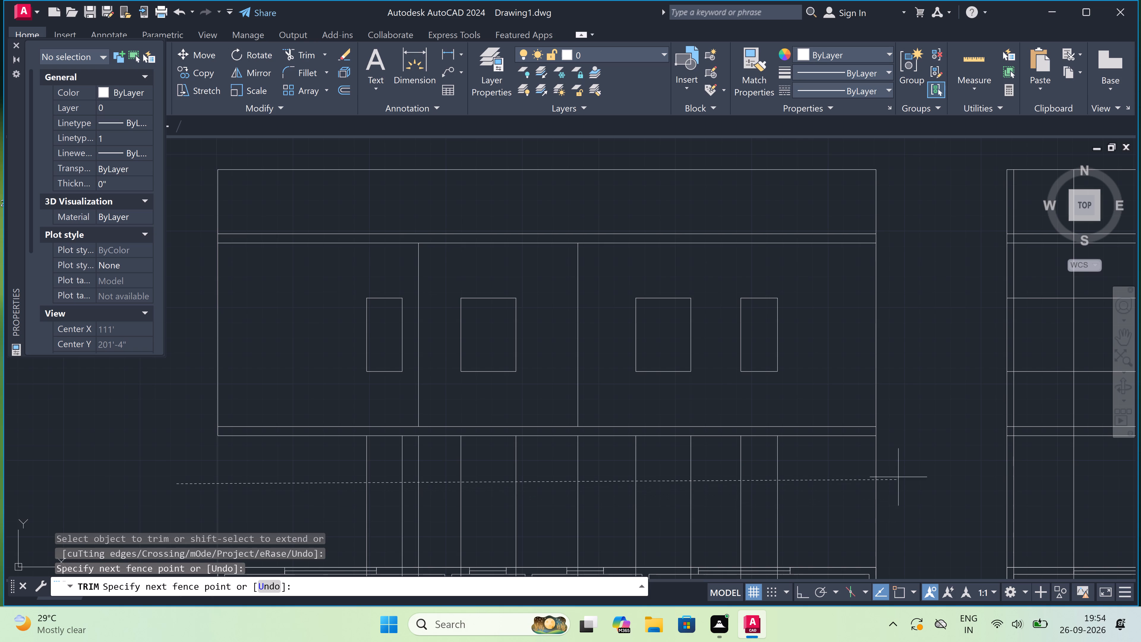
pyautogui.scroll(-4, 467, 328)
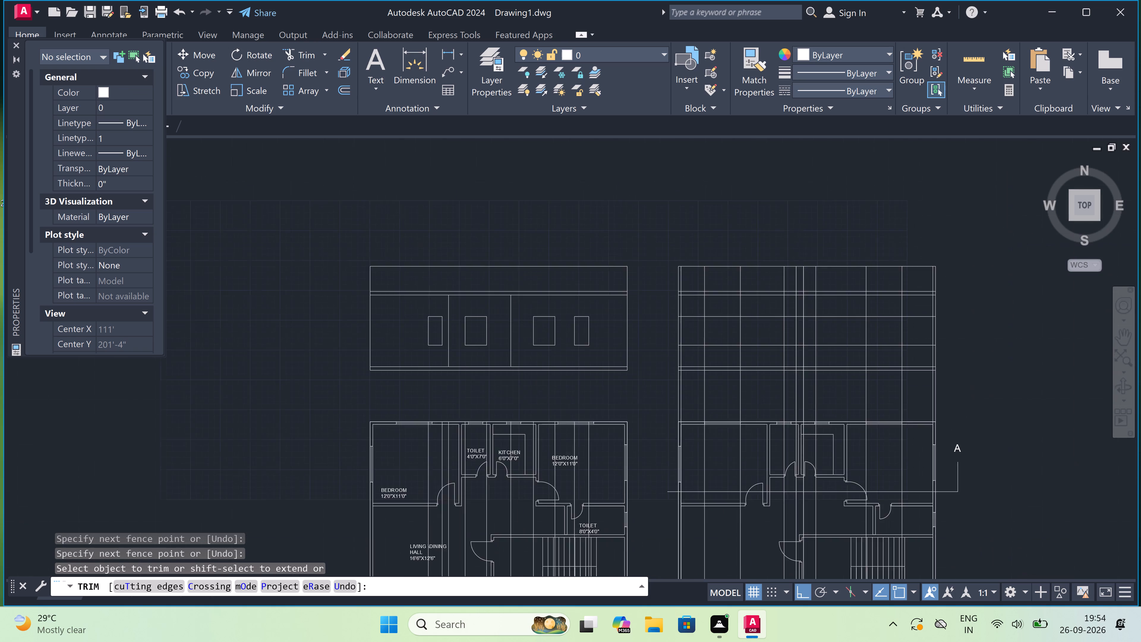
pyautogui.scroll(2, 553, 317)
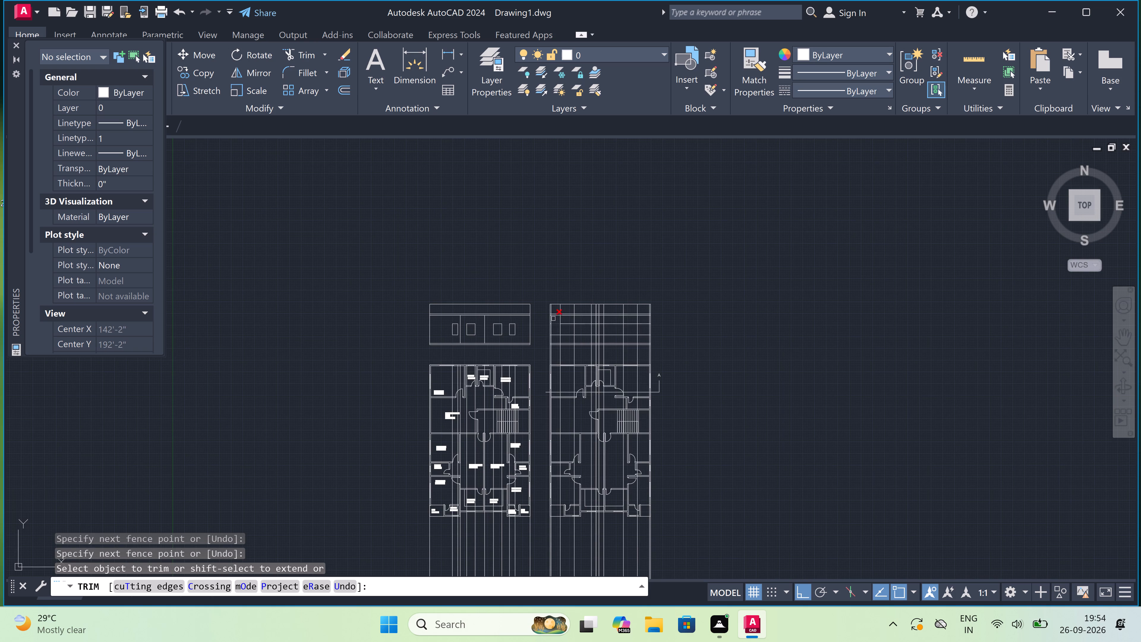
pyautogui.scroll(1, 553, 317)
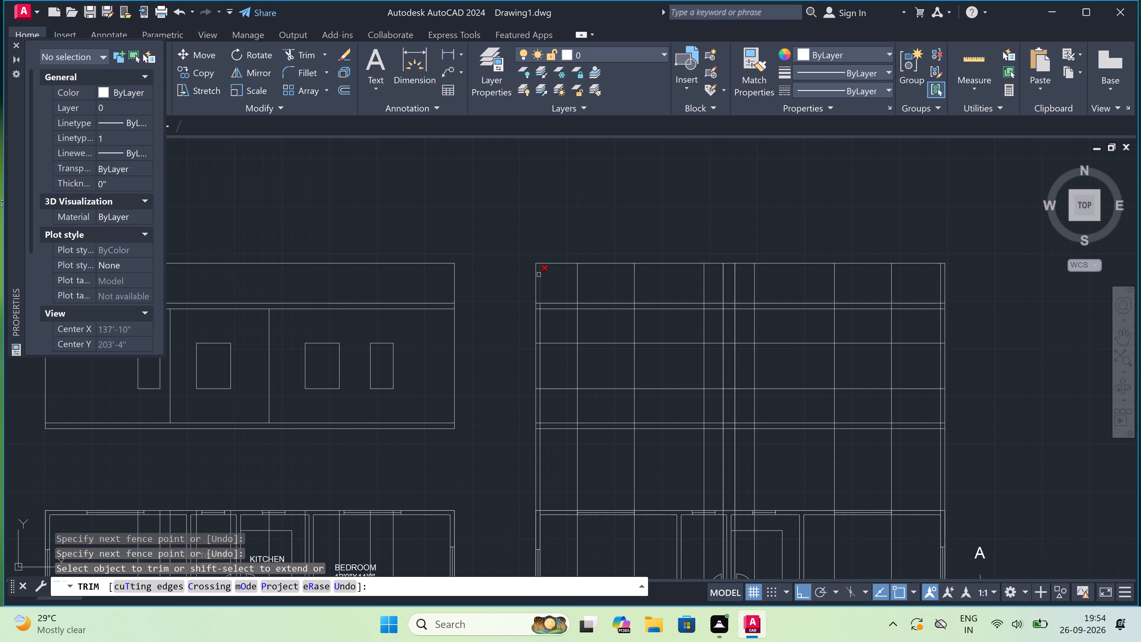
# Trim all inner projection lines between section A's top line and the upper of the two closely spaced level lines below it.
pyautogui.click(539, 275)
pyautogui.click(554, 288)
pyautogui.scroll(1, 947, 274)
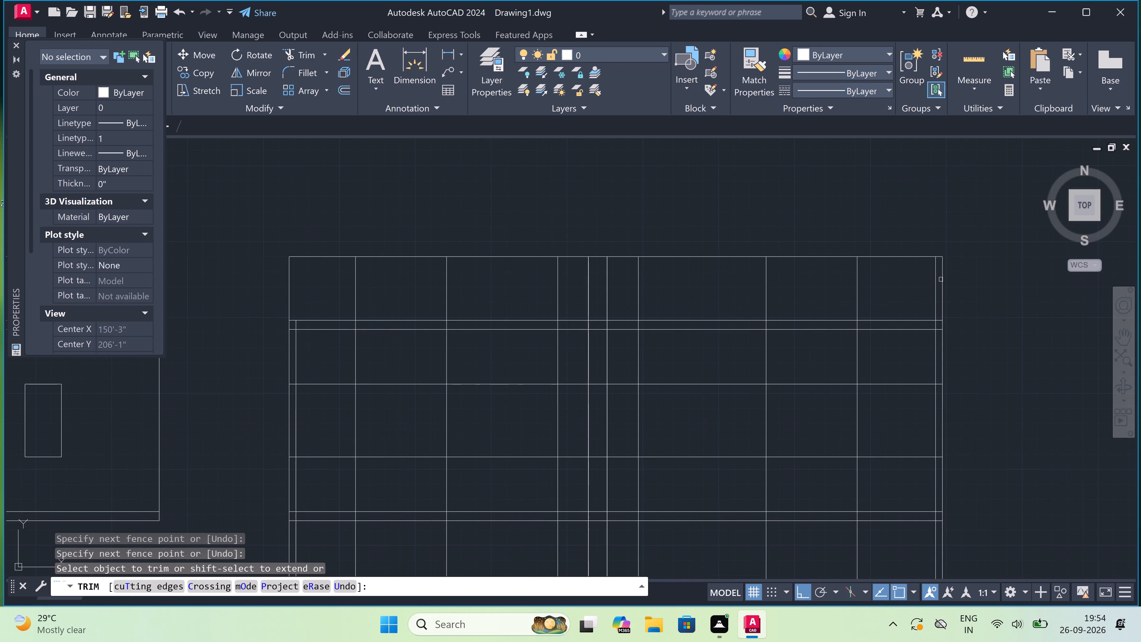
pyautogui.click(937, 279)
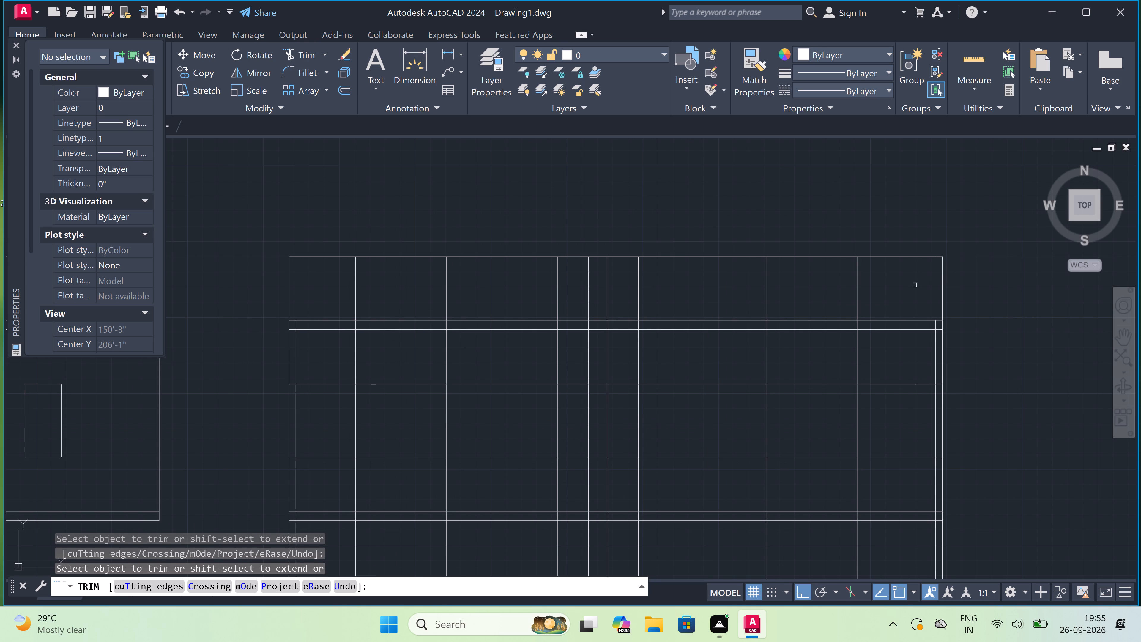
pyautogui.click(915, 285)
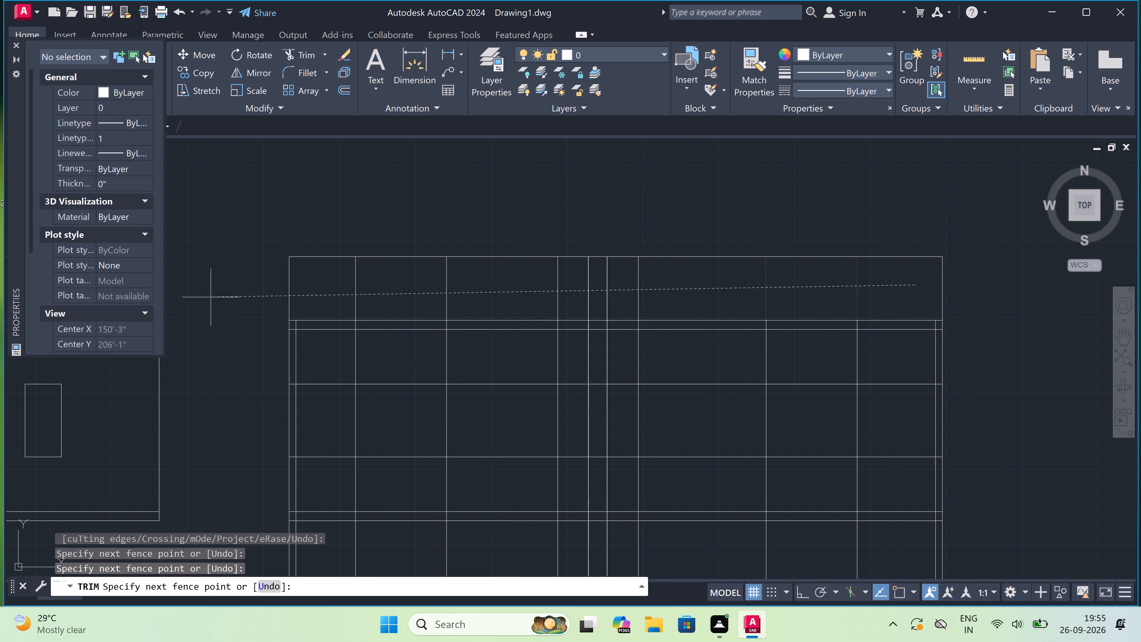
pyautogui.tripleClick(325, 289)
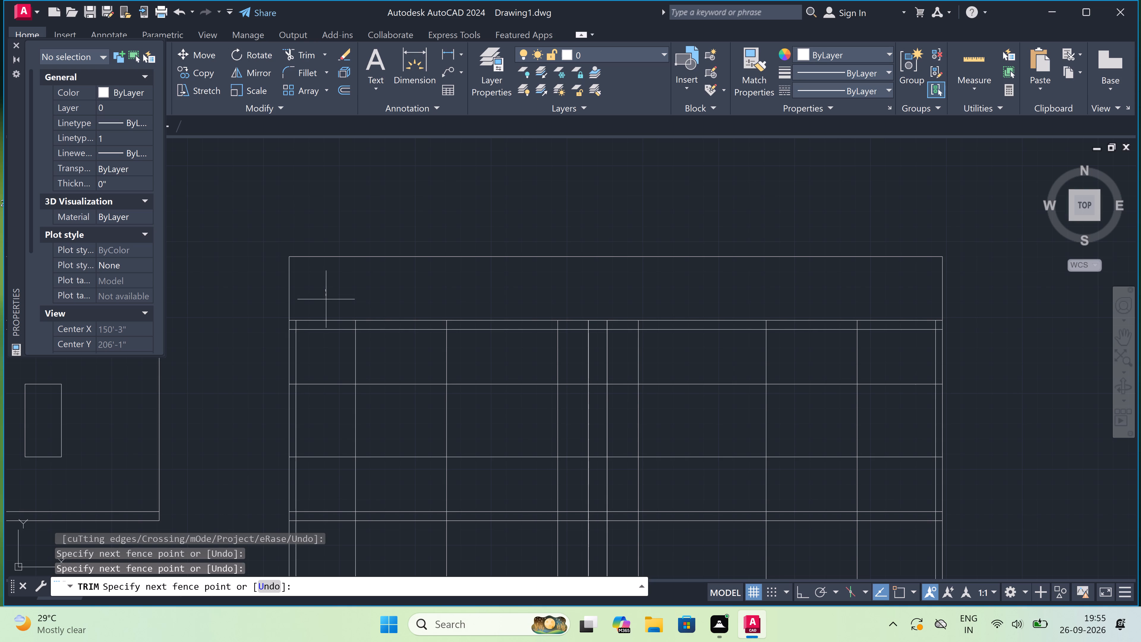
pyautogui.click(308, 306)
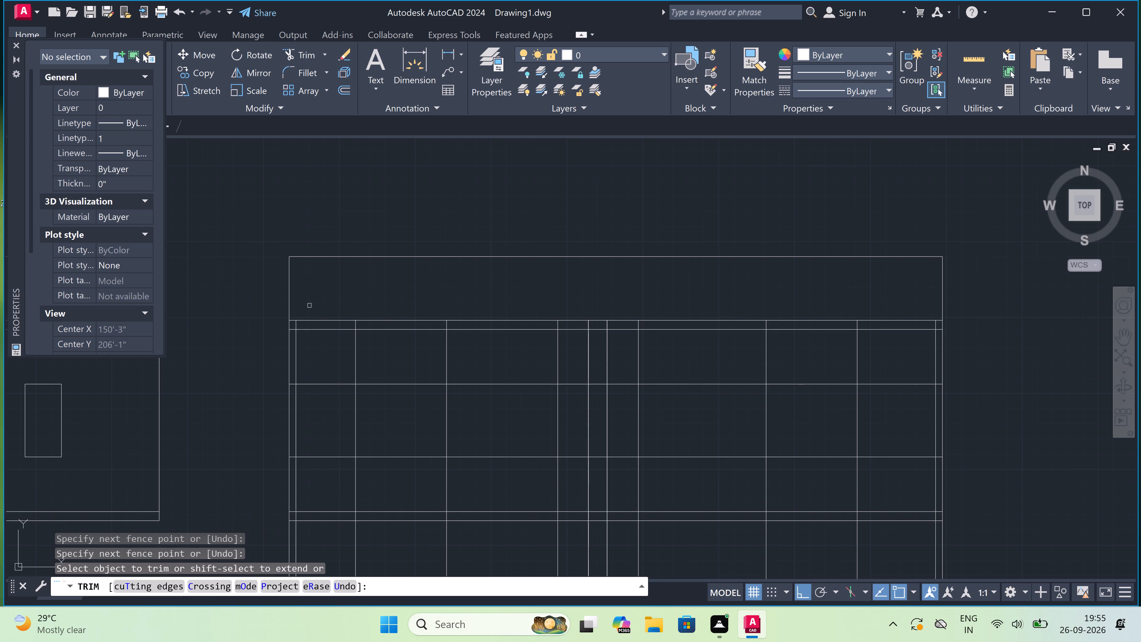
# Trim all inner projection lines between the closely spaced upper level lines of section A.
pyautogui.scroll(2, 283, 338)
pyautogui.scroll(2, 305, 309)
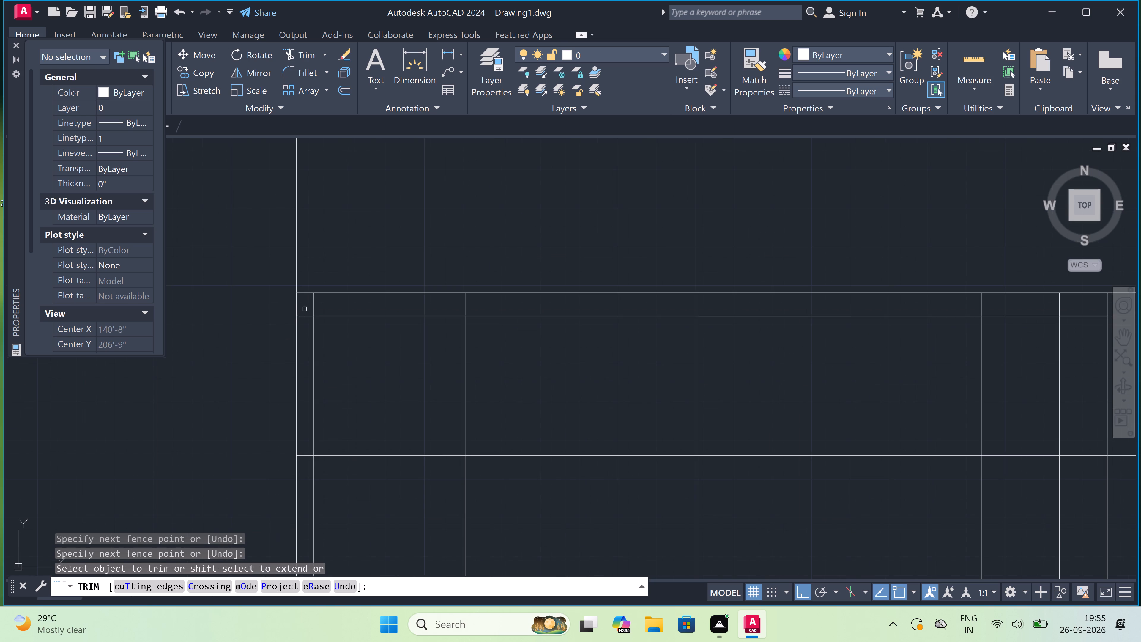
pyautogui.moveTo(306, 307); pyautogui.dragTo(310, 306)
pyautogui.click(790, 301)
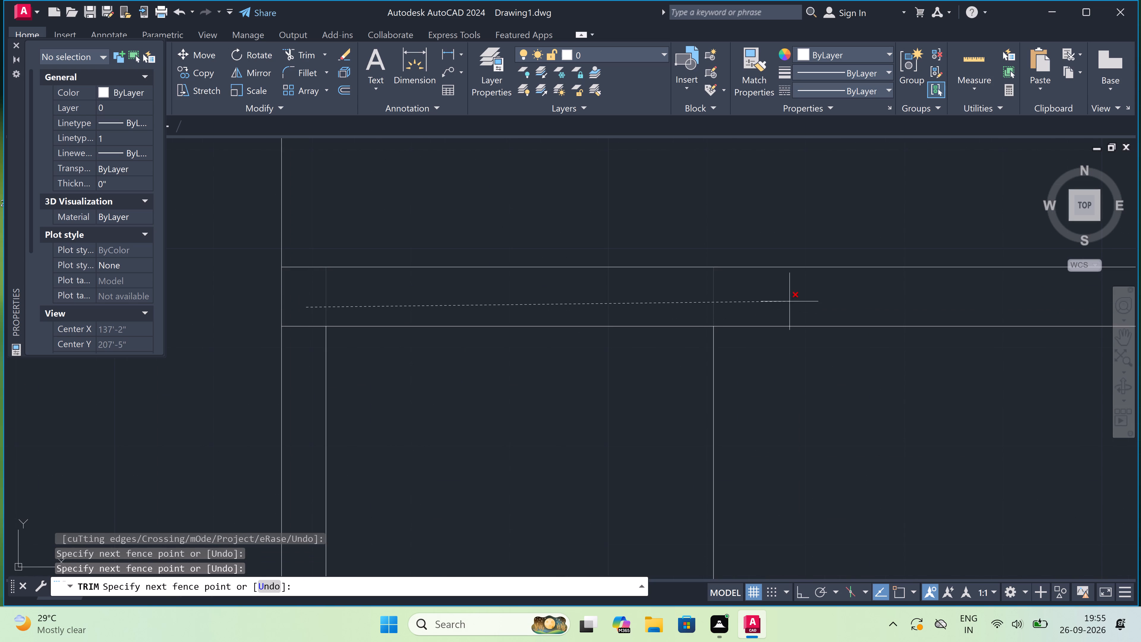
pyautogui.scroll(-3, 590, 301)
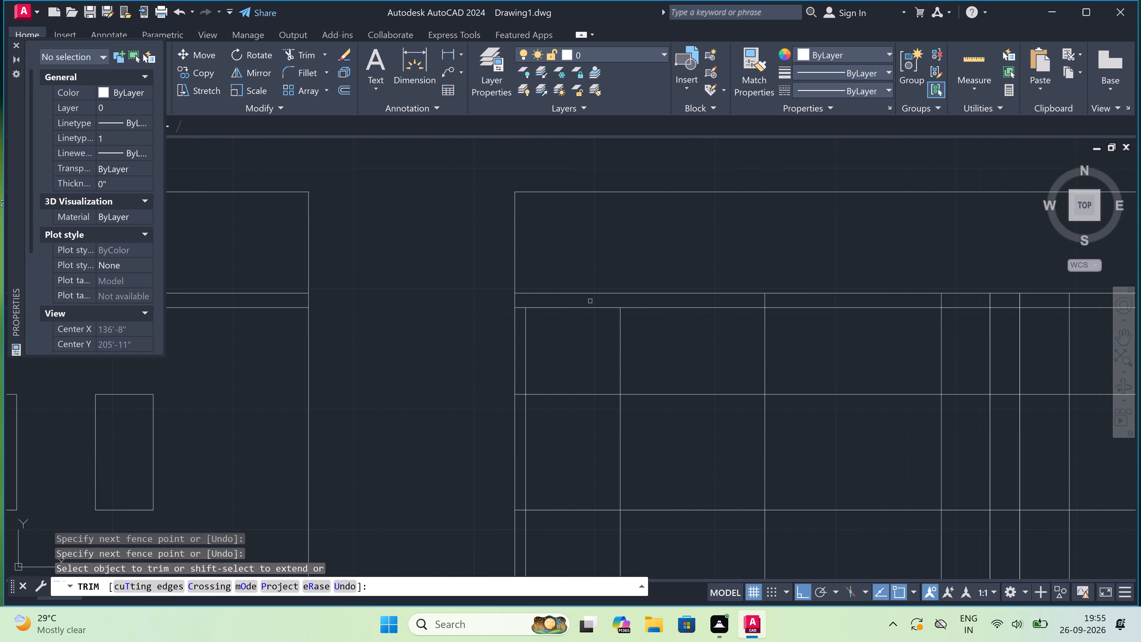
pyautogui.scroll(-4, 750, 311)
pyautogui.scroll(4, 814, 310)
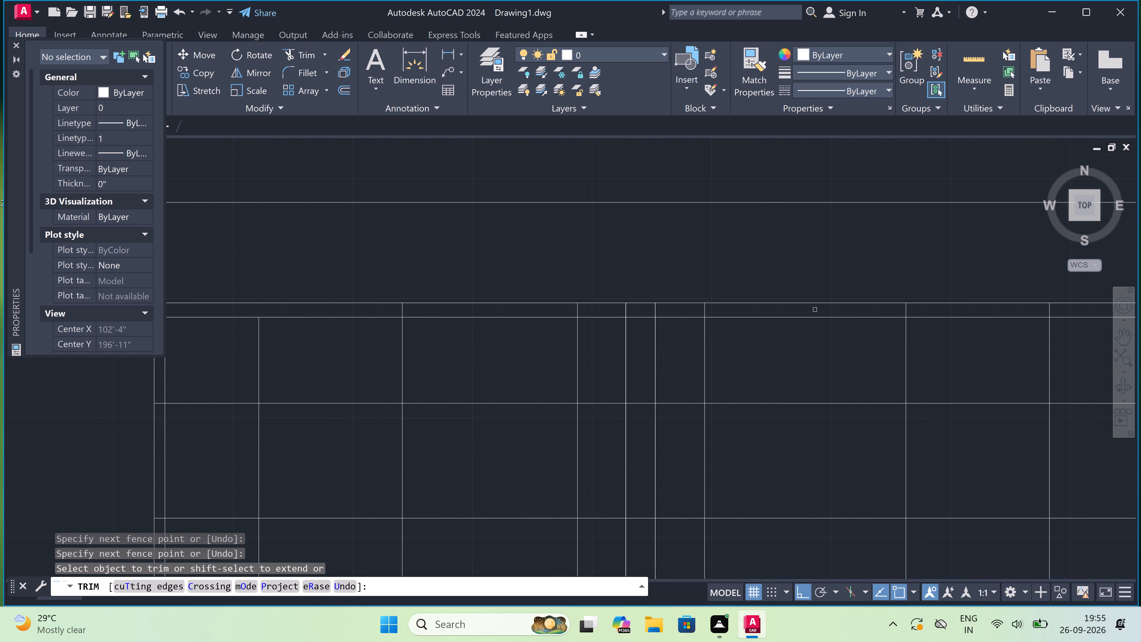
pyautogui.click(933, 309)
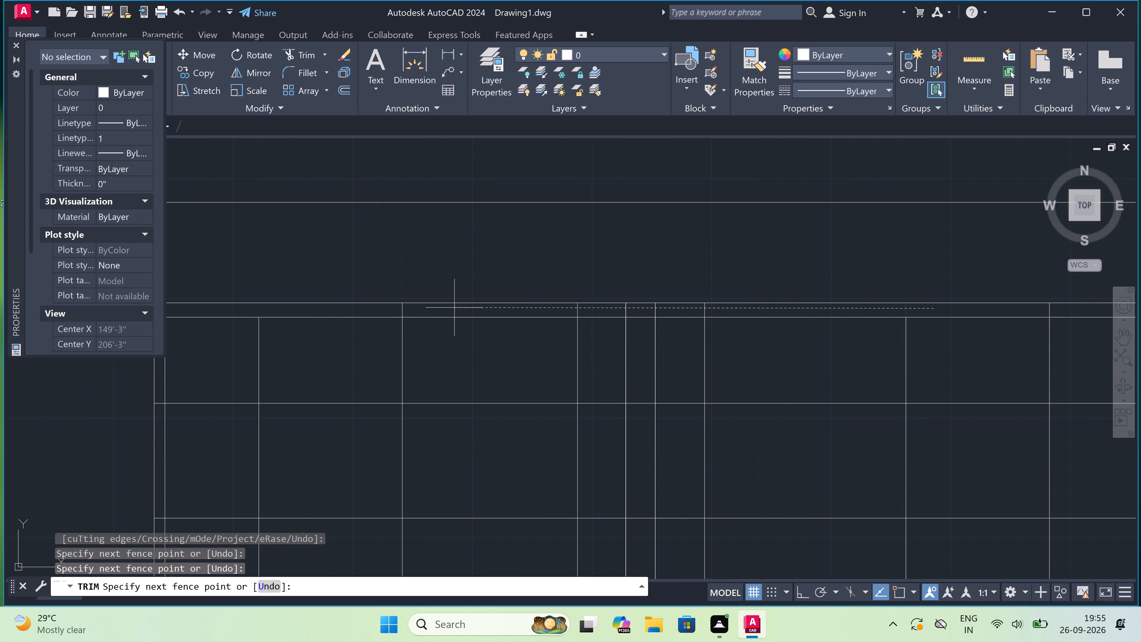
pyautogui.click(382, 313)
pyautogui.scroll(-2, 382, 313)
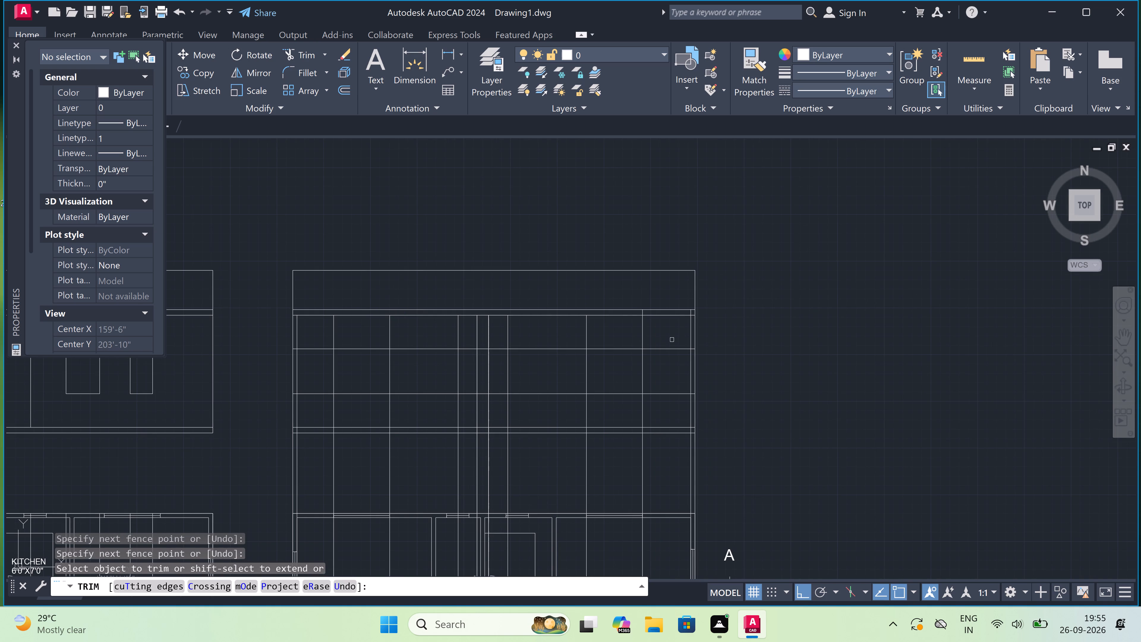
pyautogui.scroll(3, 679, 300)
pyautogui.scroll(1, 703, 347)
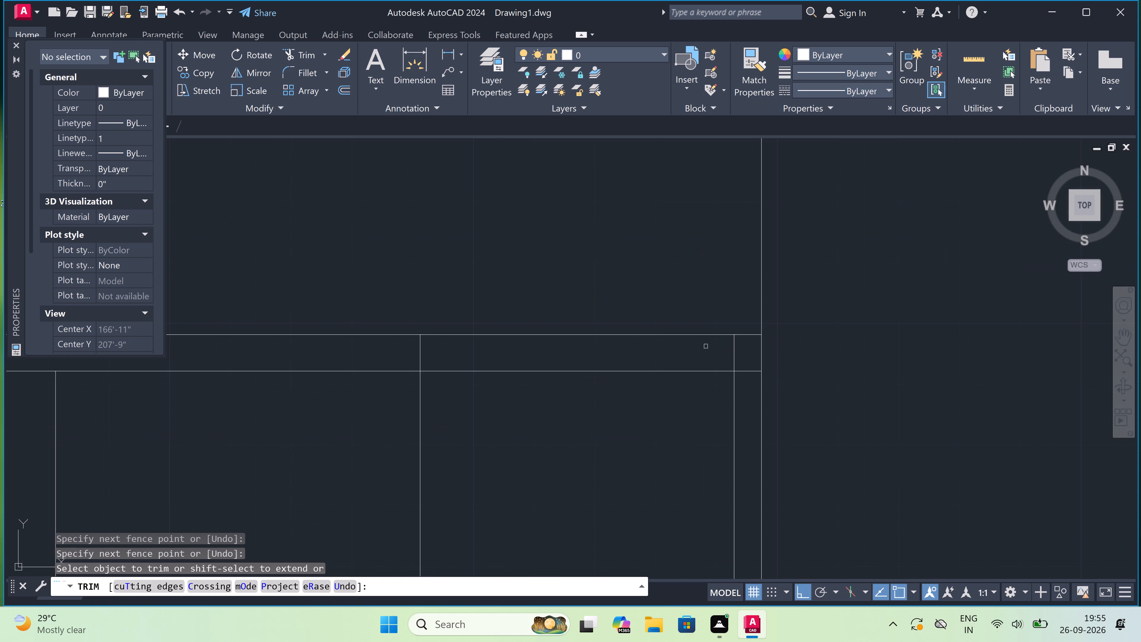
pyautogui.click(747, 352)
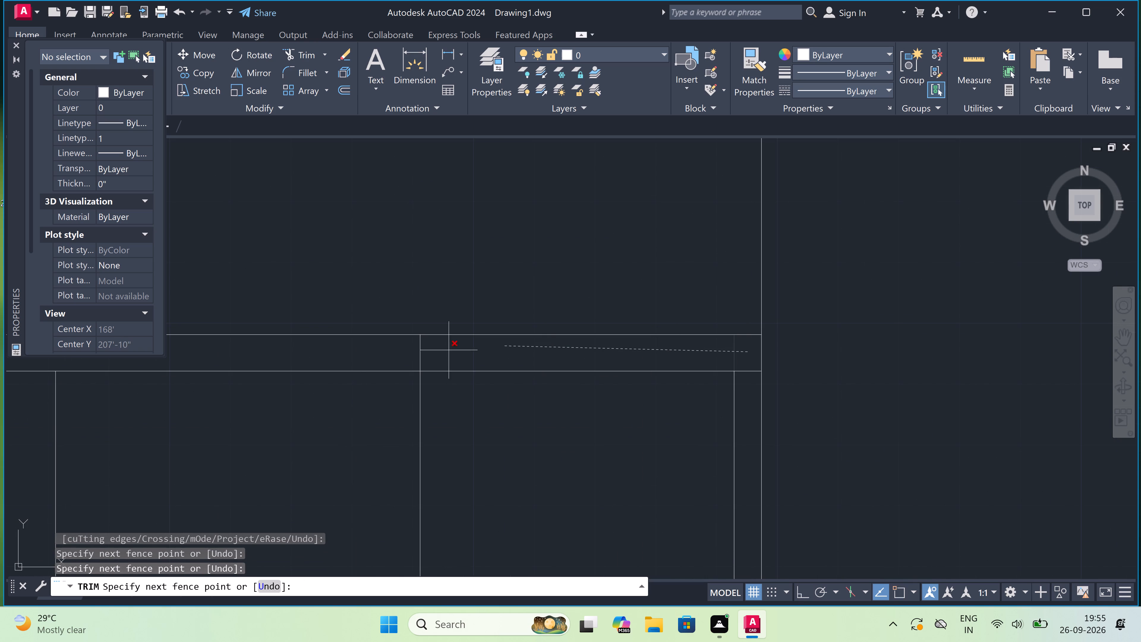
pyautogui.click(352, 352)
pyautogui.scroll(-4, 759, 278)
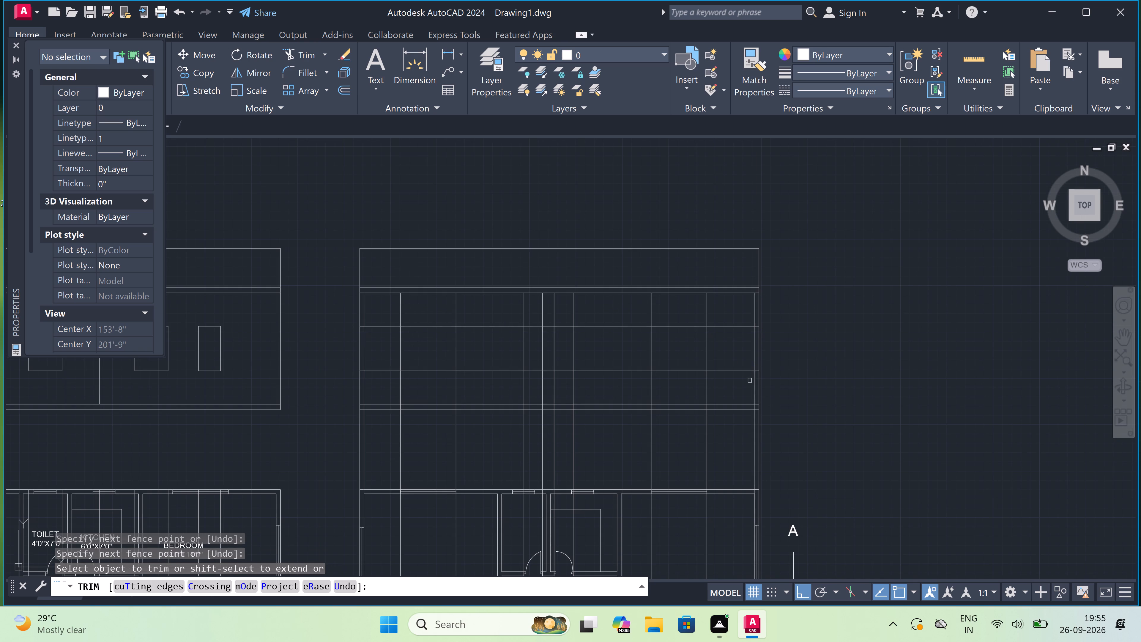
# Trim all inner projection lines between the closely spaced lower level lines of section A.
pyautogui.scroll(4, 746, 402)
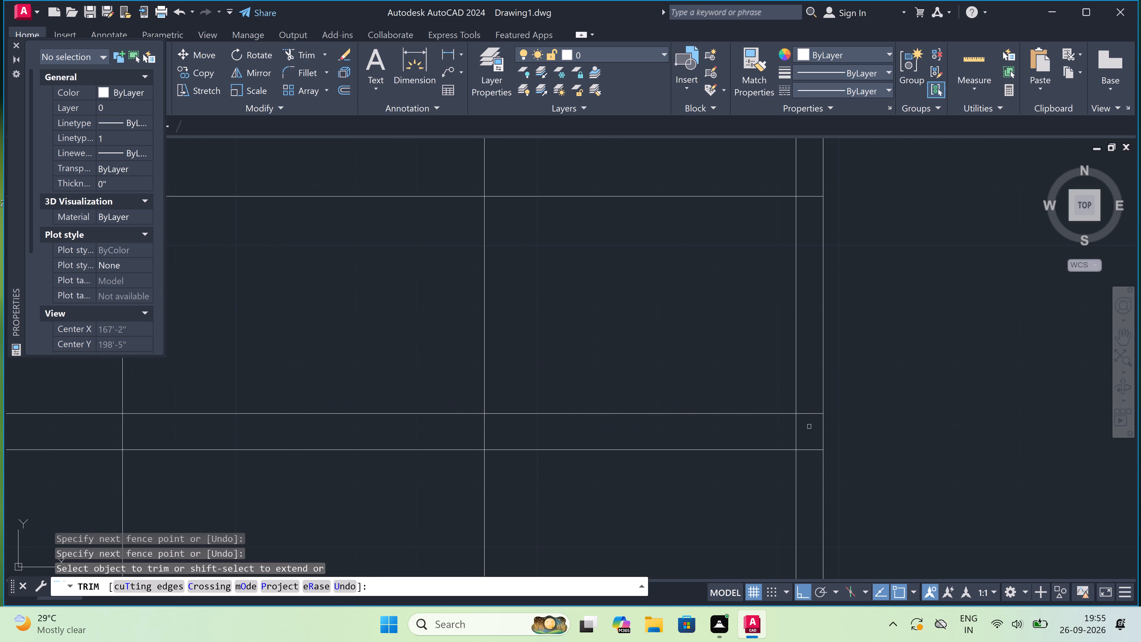
pyautogui.click(809, 427)
pyautogui.scroll(-4, 560, 427)
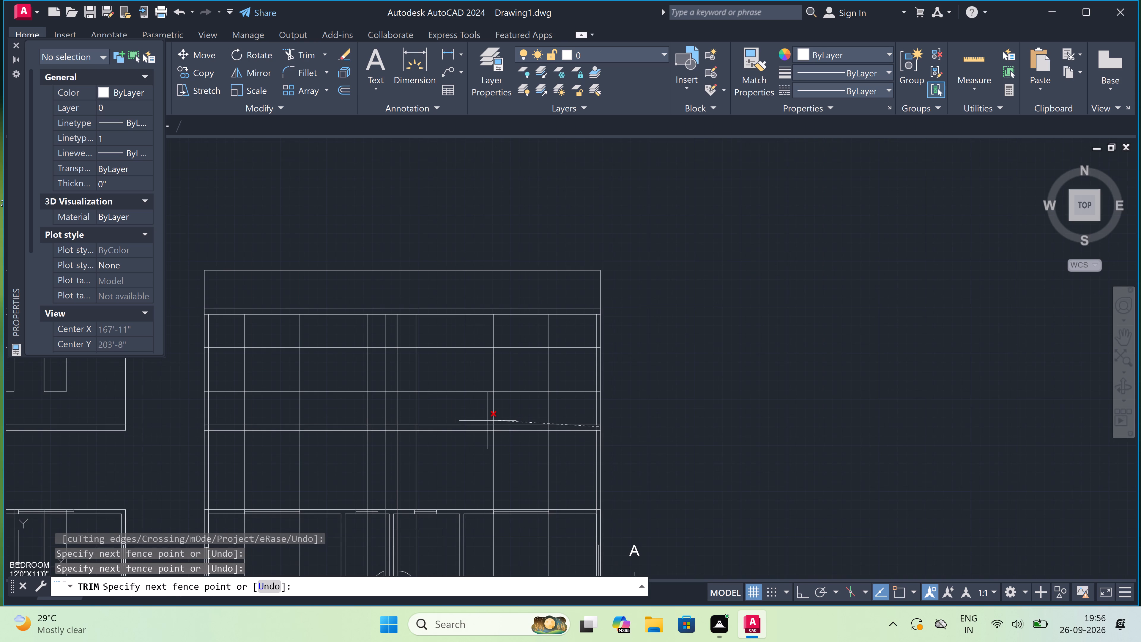
pyautogui.scroll(4, 206, 426)
pyautogui.click(205, 429)
# Trim all projection lines, outer ones included, between section A's lowest level line and the plan below it.
pyautogui.scroll(-3, 255, 429)
pyautogui.moveTo(196, 466); pyautogui.dragTo(207, 465)
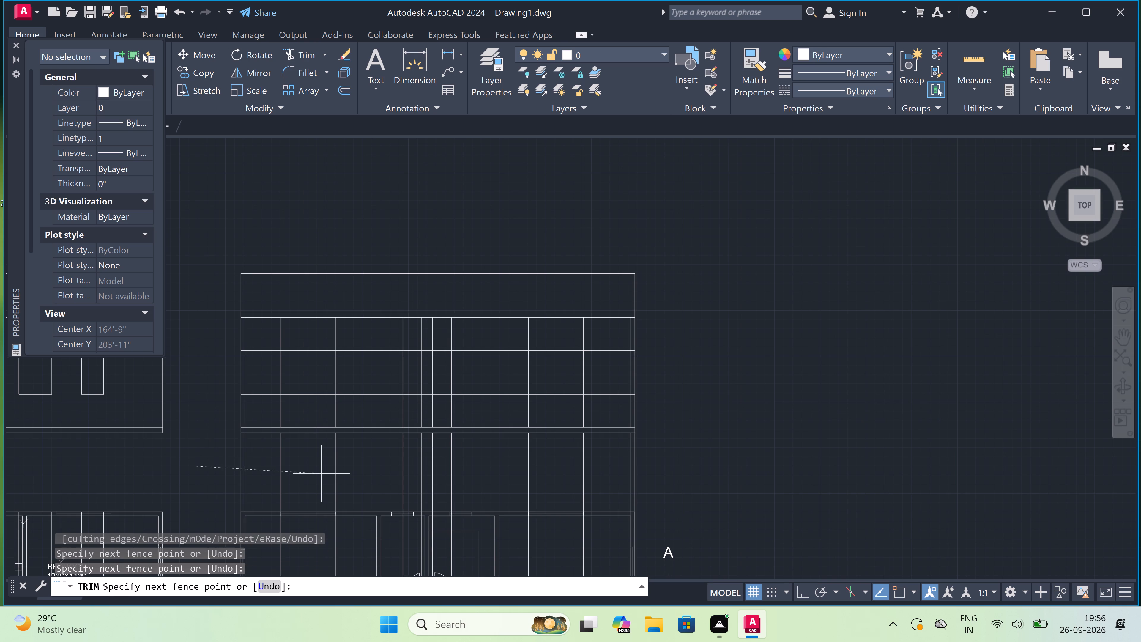
pyautogui.click(725, 460)
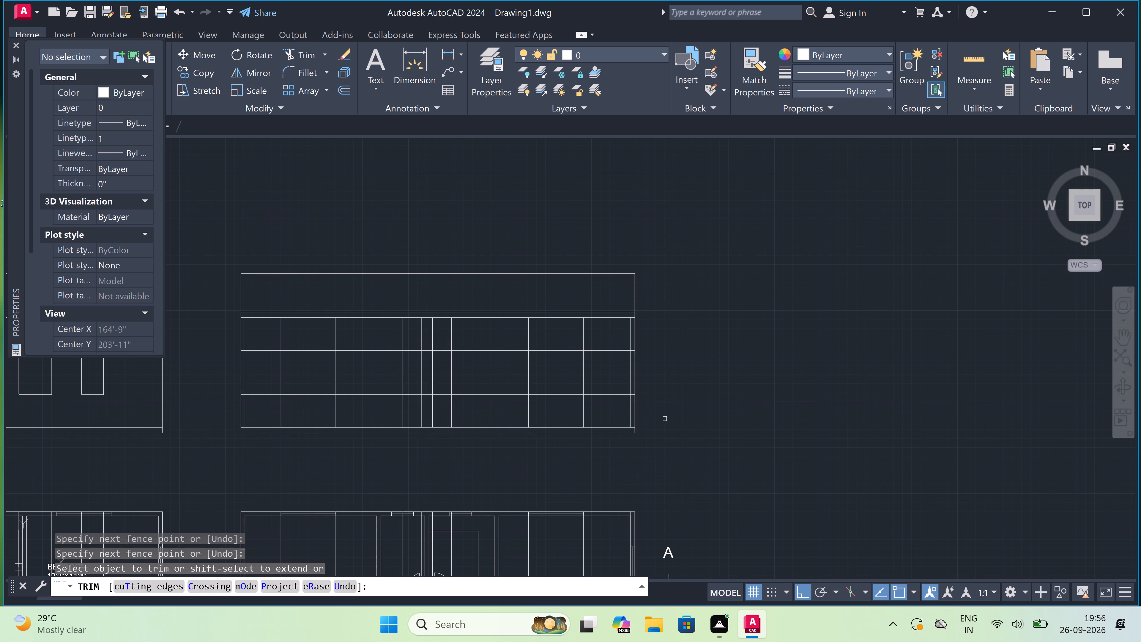
# Trim both window level lines between the inner and outer wall lines at section A's right end.
pyautogui.scroll(4, 638, 389)
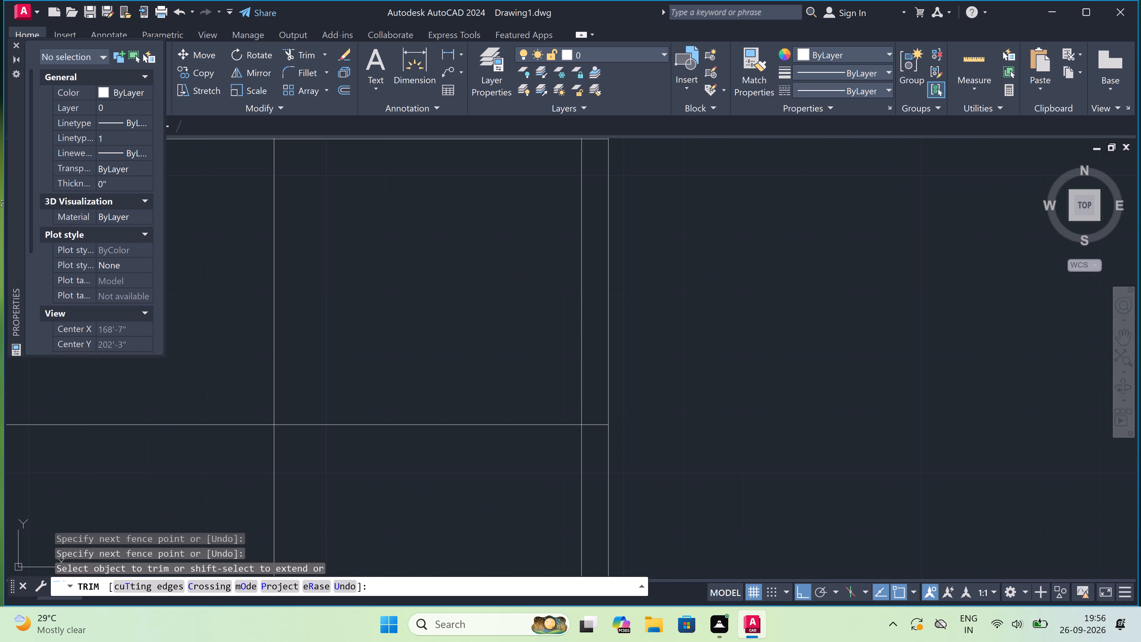
pyautogui.click(594, 431)
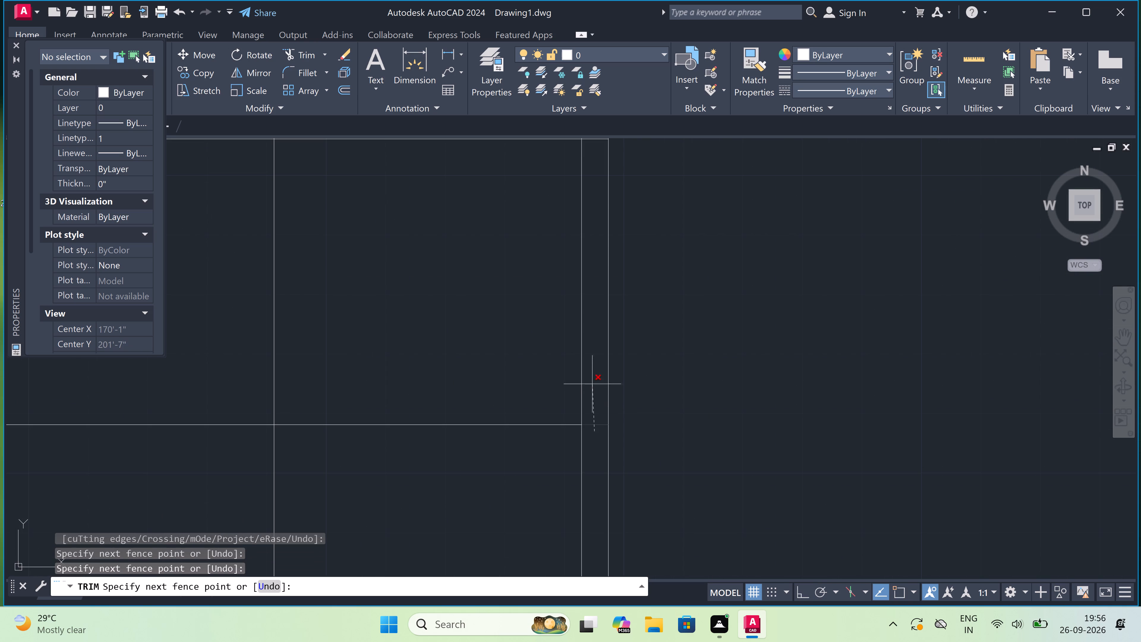
pyautogui.scroll(-2, 592, 366)
pyautogui.scroll(2, 584, 271)
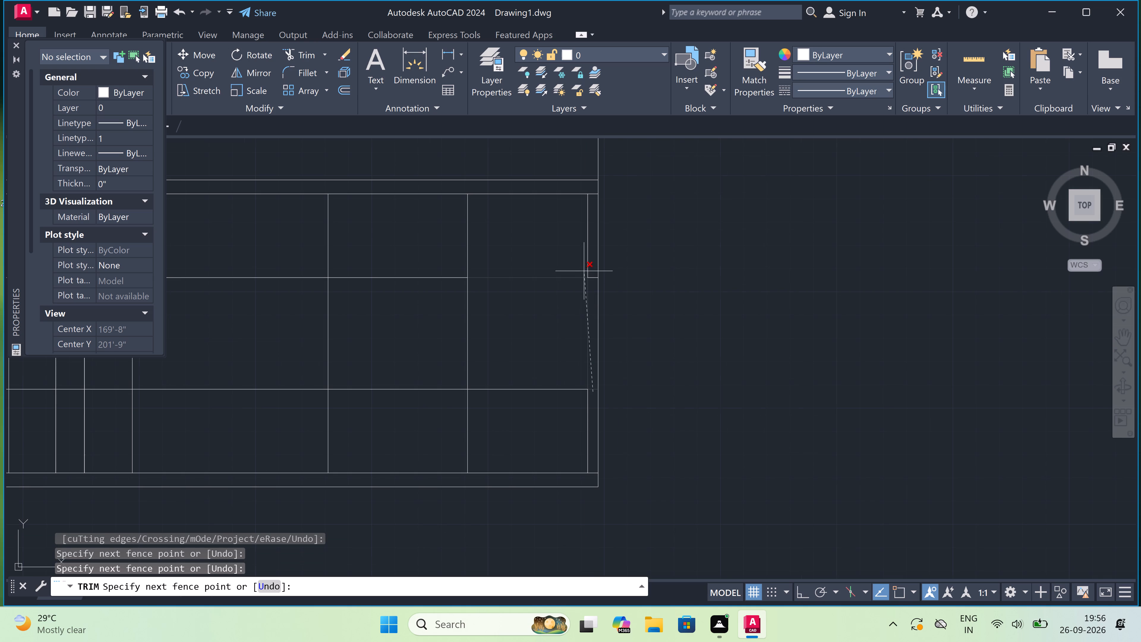
pyautogui.click(607, 274)
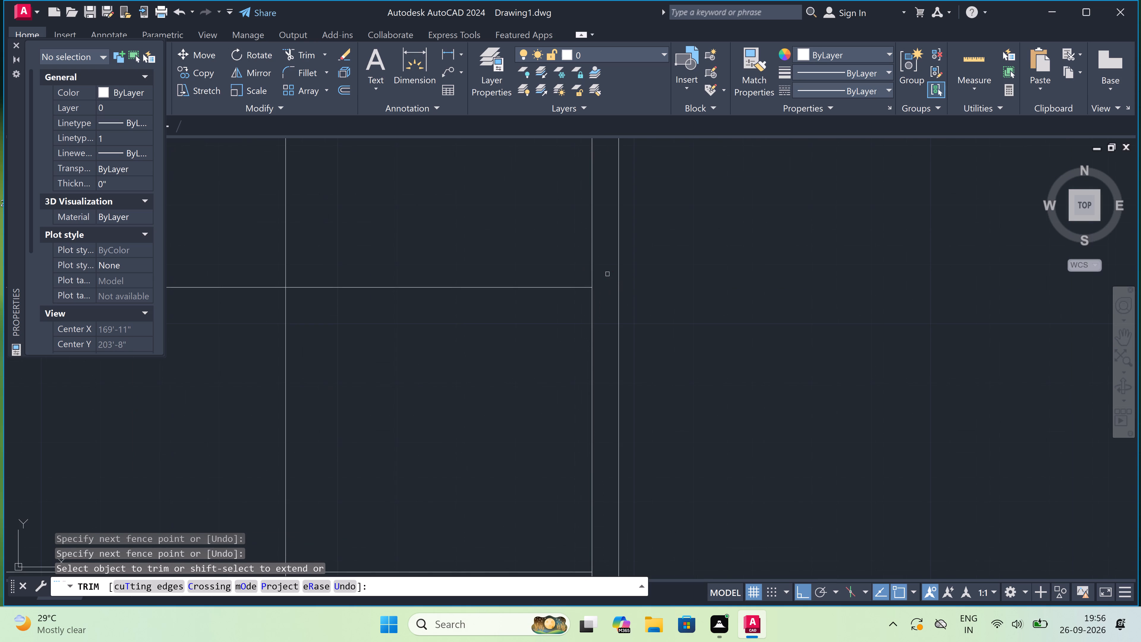
# Trim the surrounding level and projection lines to leave a closed rectangular window opening near section A's right end.
pyautogui.scroll(-4, 607, 274)
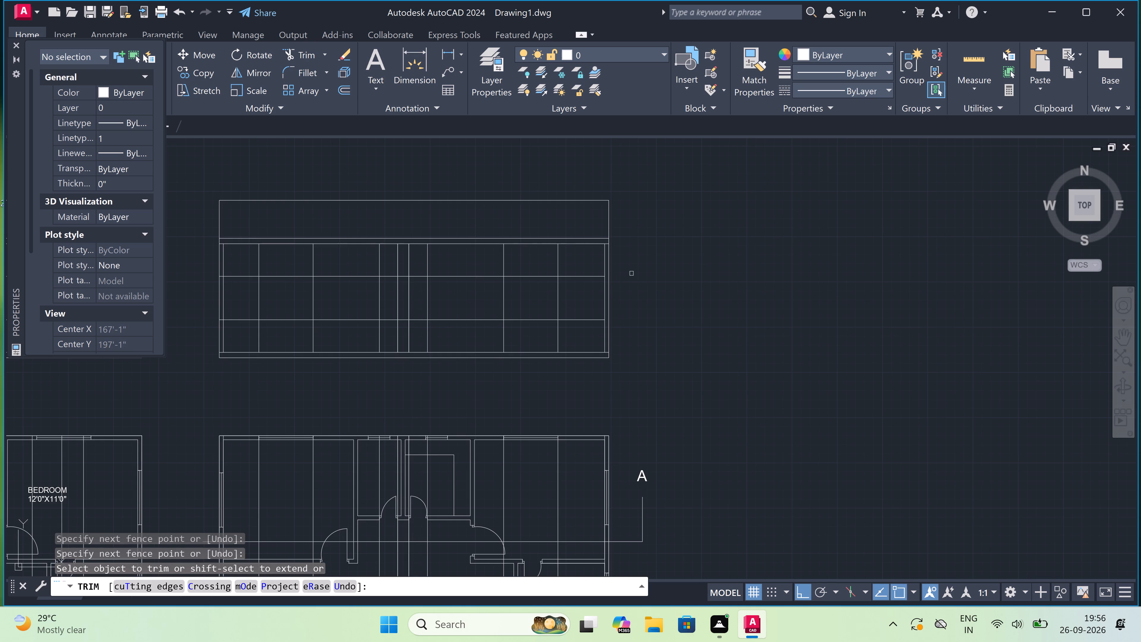
pyautogui.scroll(-1, 649, 279)
pyautogui.scroll(-2, 673, 256)
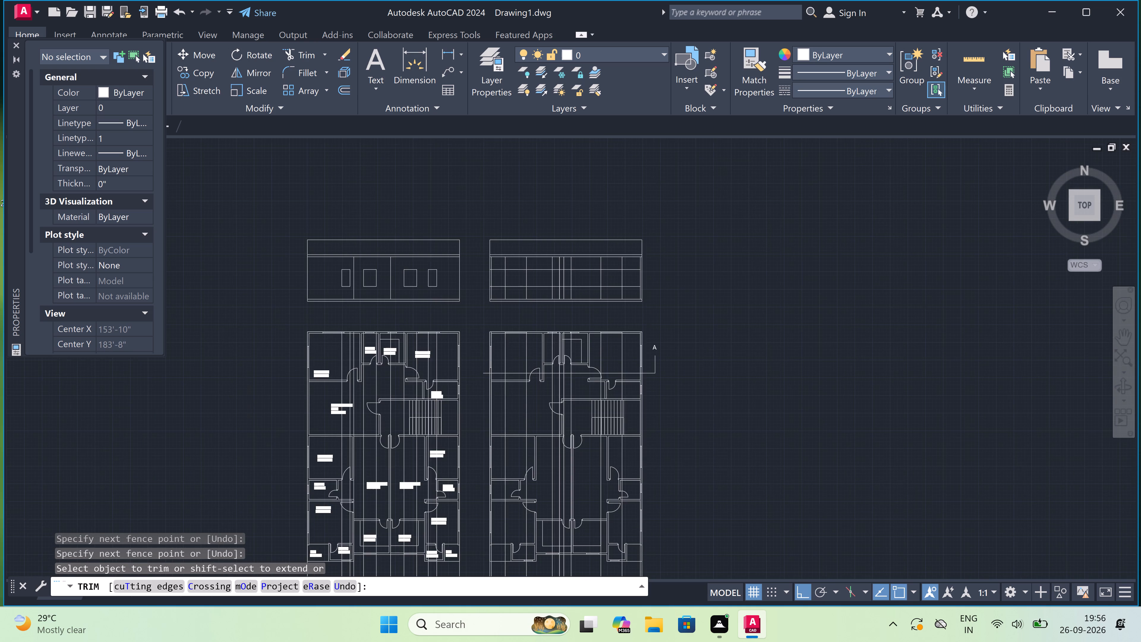
pyautogui.scroll(2, 666, 257)
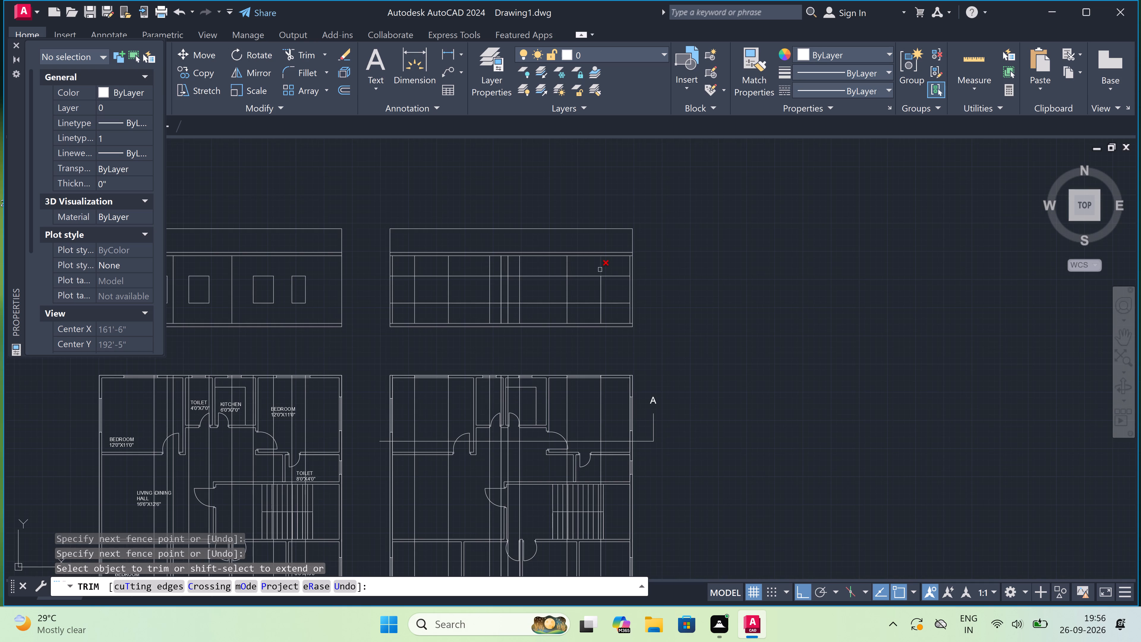
pyautogui.click(606, 270)
pyautogui.click(606, 306)
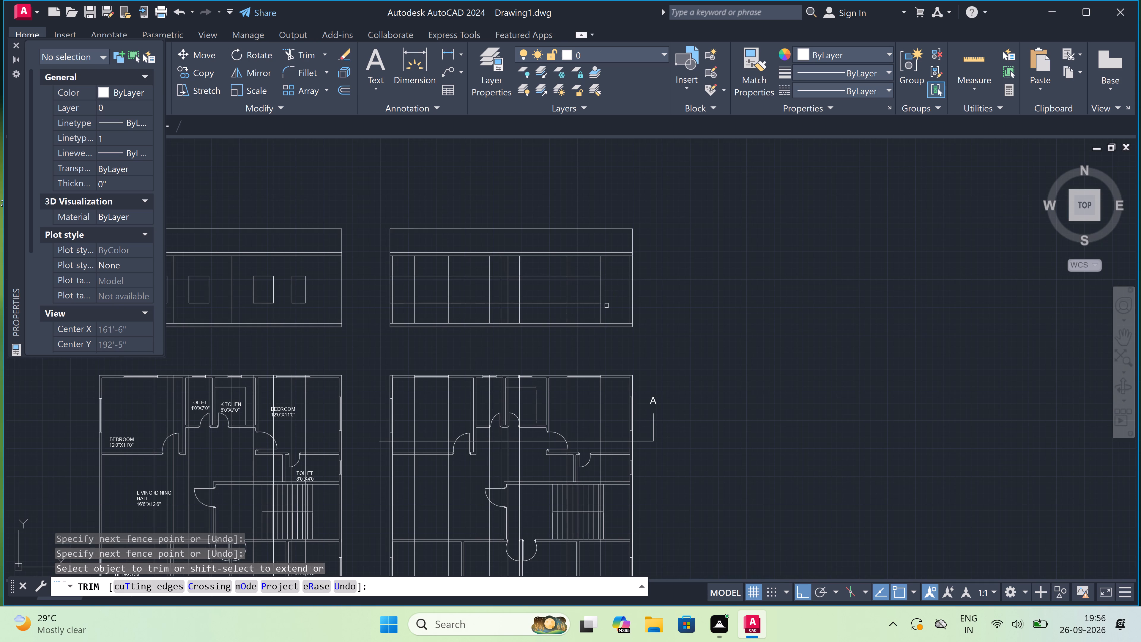
pyautogui.click(606, 309)
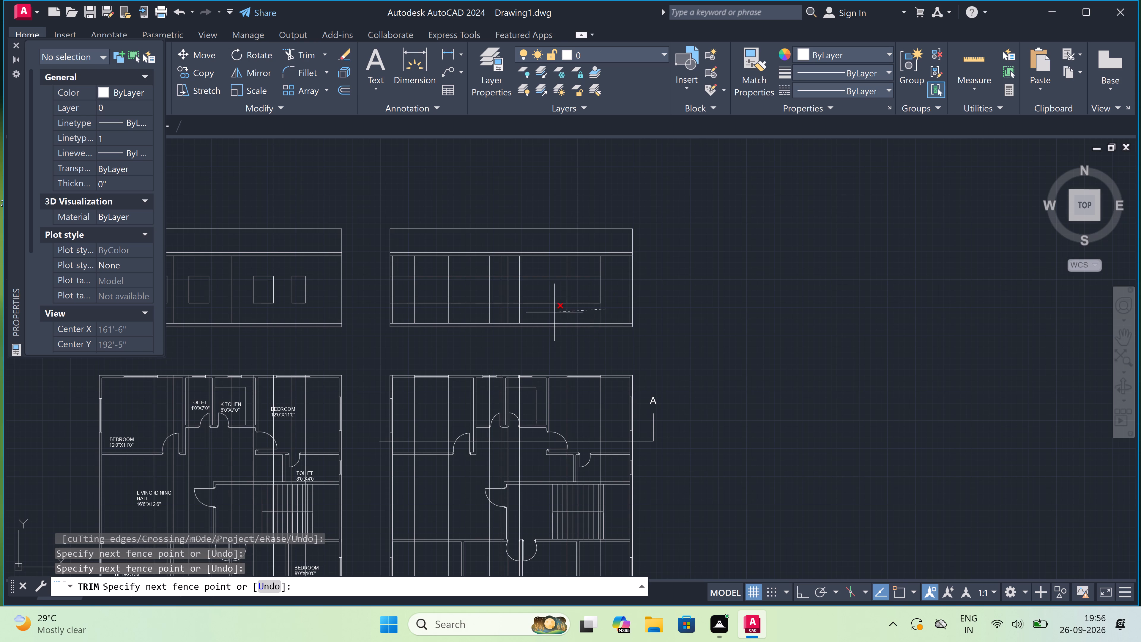
pyautogui.click(550, 313)
pyautogui.click(549, 311)
pyautogui.doubleClick(548, 267)
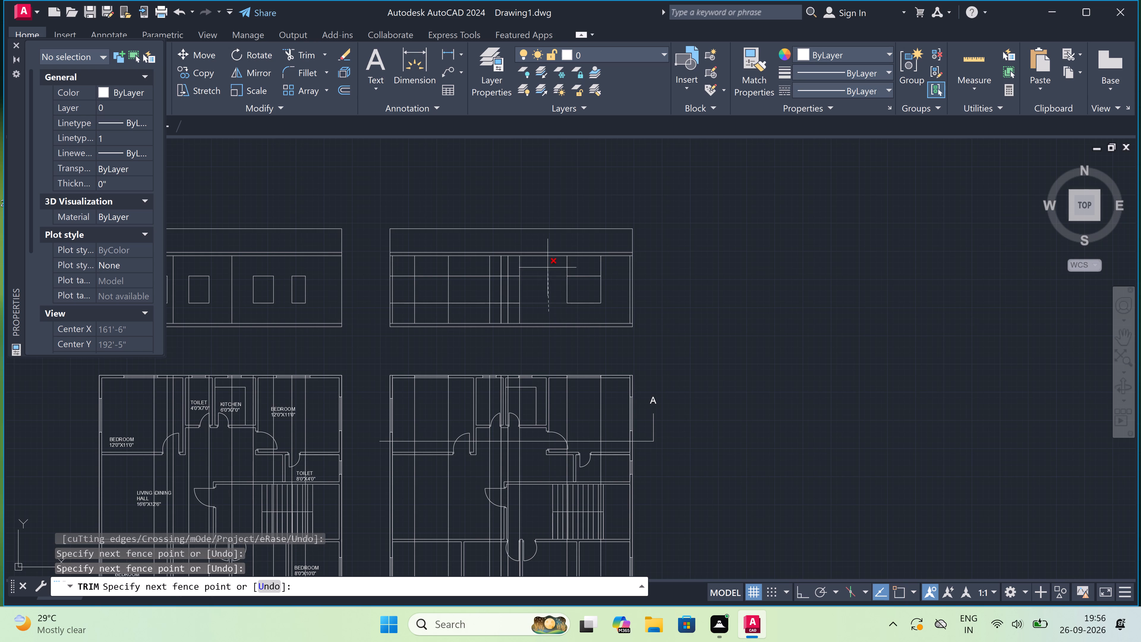
pyautogui.doubleClick(551, 267)
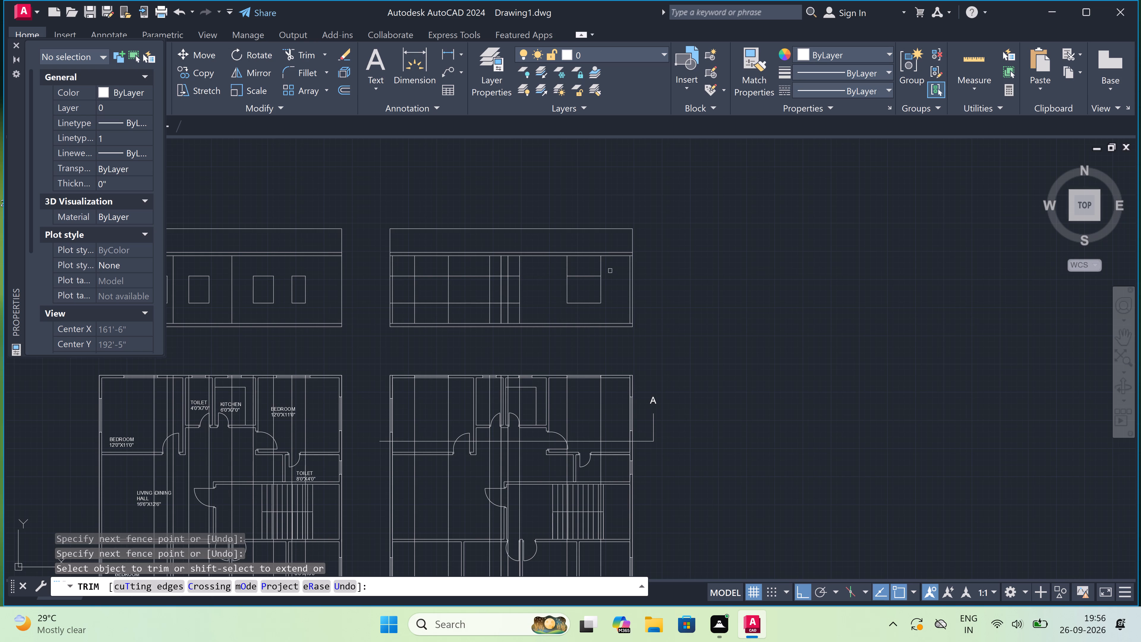
pyautogui.click(610, 267)
pyautogui.doubleClick(558, 263)
# Trim the level and projection lines in the middle of section A to shape two tall door openings standing on the floor line.
pyautogui.scroll(-1, 558, 263)
pyautogui.scroll(1, 554, 265)
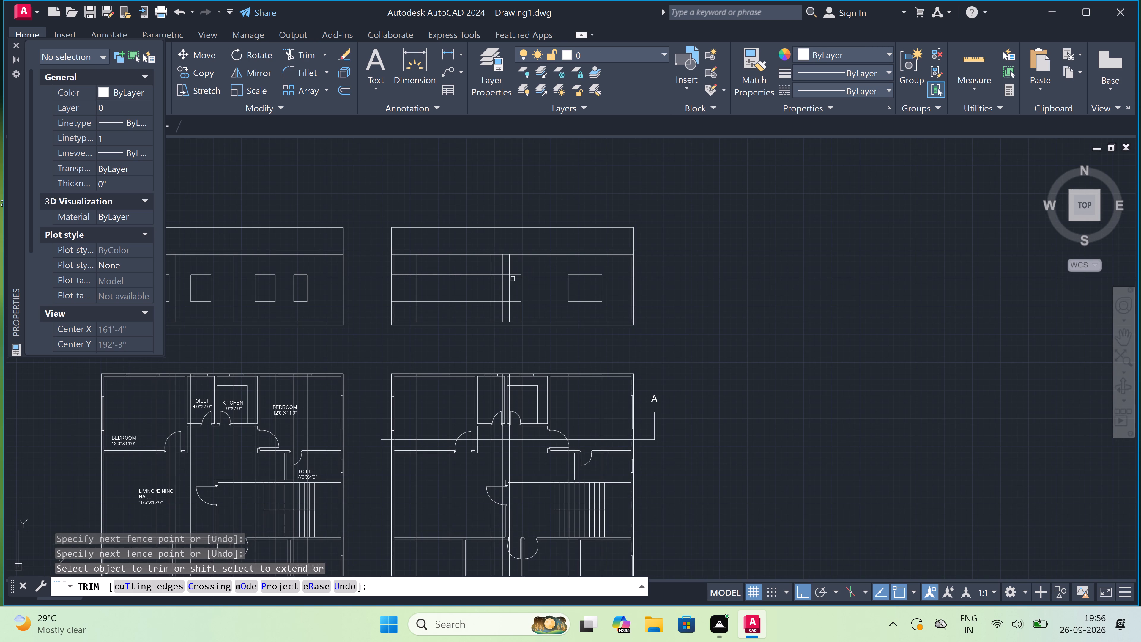
pyautogui.scroll(1, 501, 310)
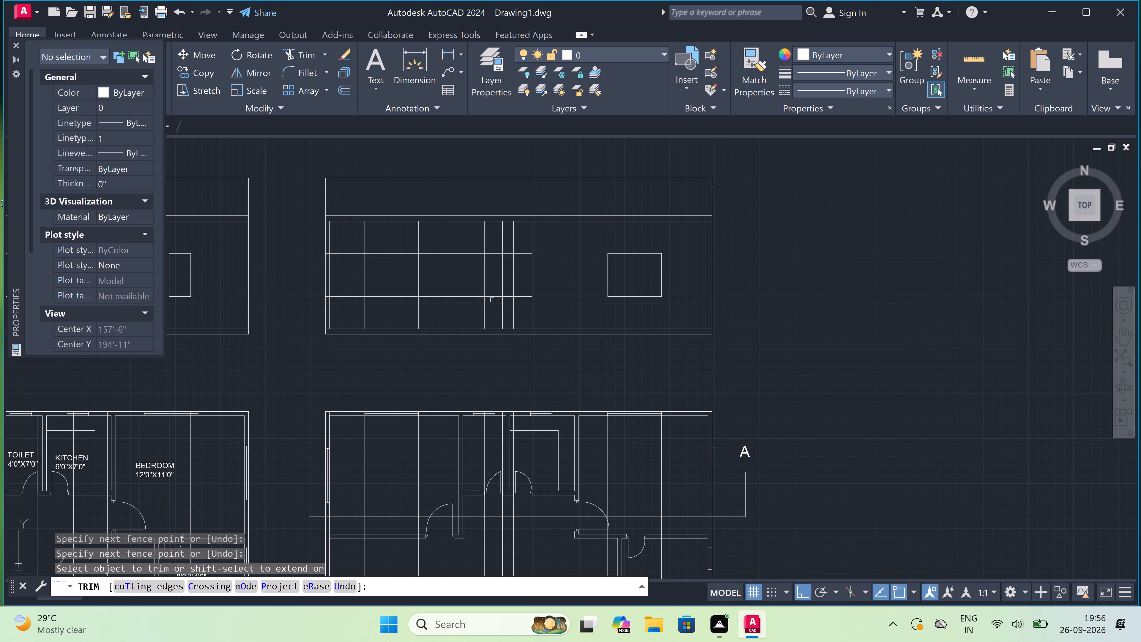
pyautogui.click(492, 300)
pyautogui.click(491, 277)
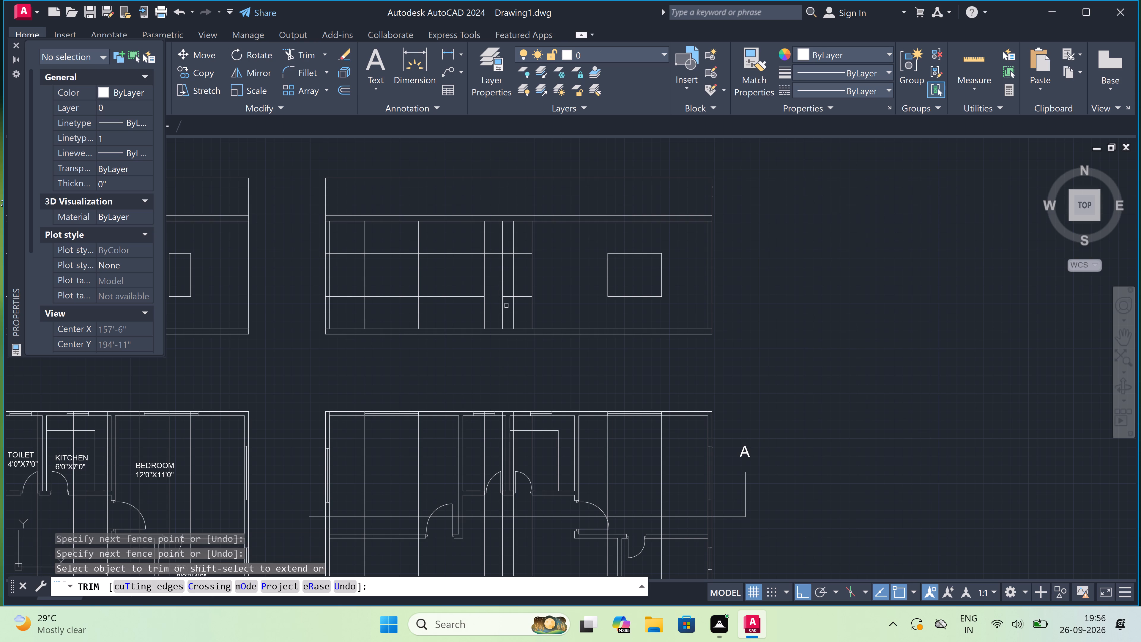
pyautogui.doubleClick(506, 305)
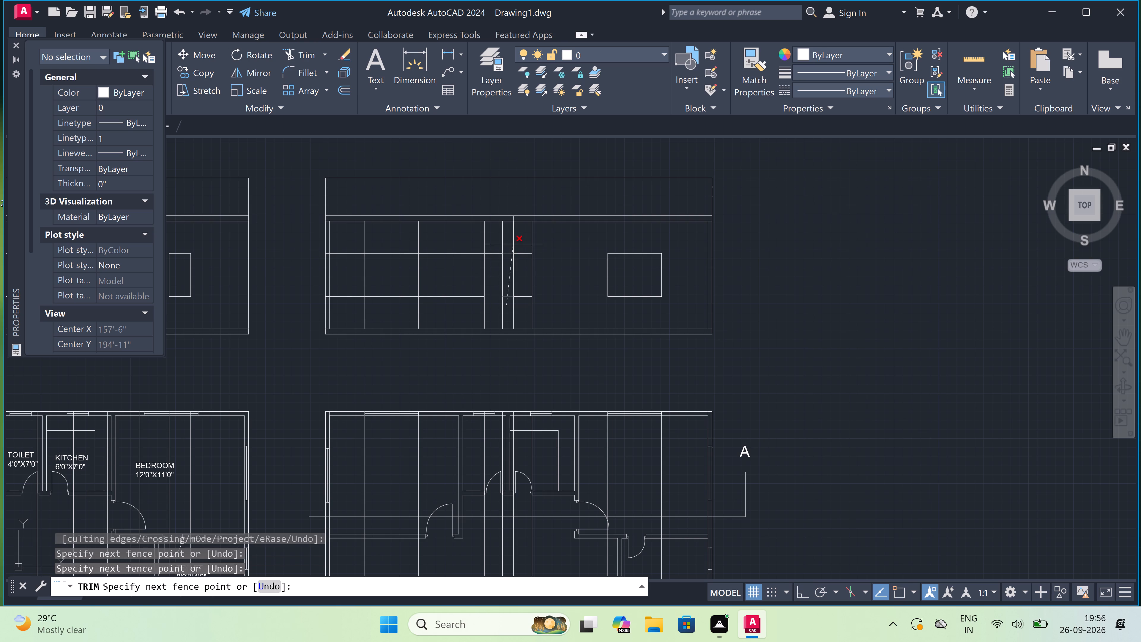
pyautogui.click(510, 239)
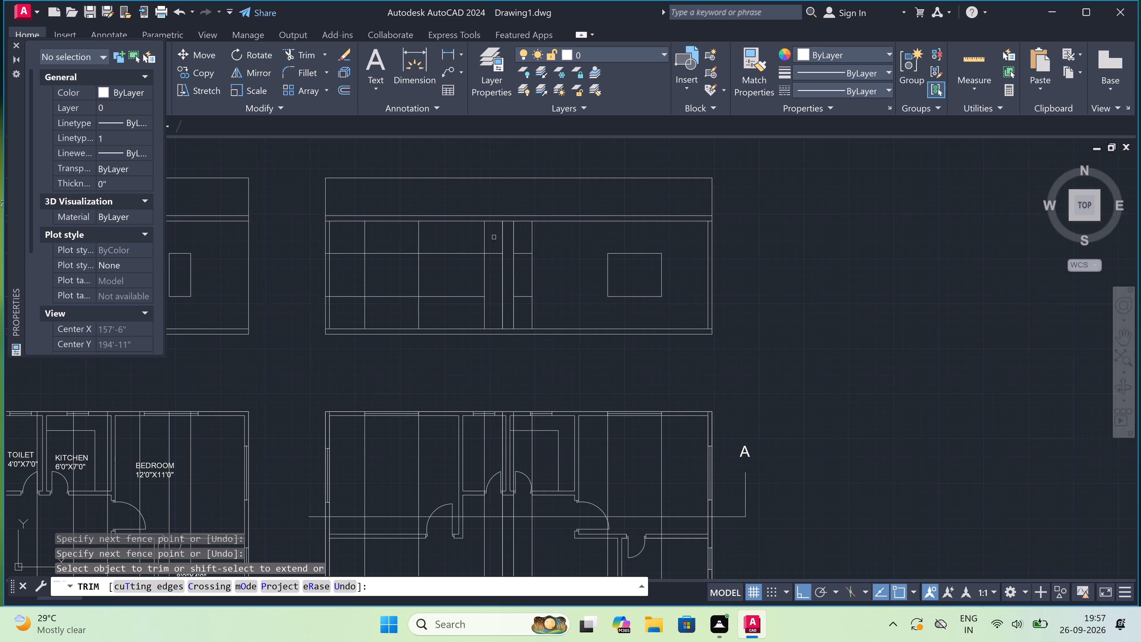
pyautogui.doubleClick(480, 236)
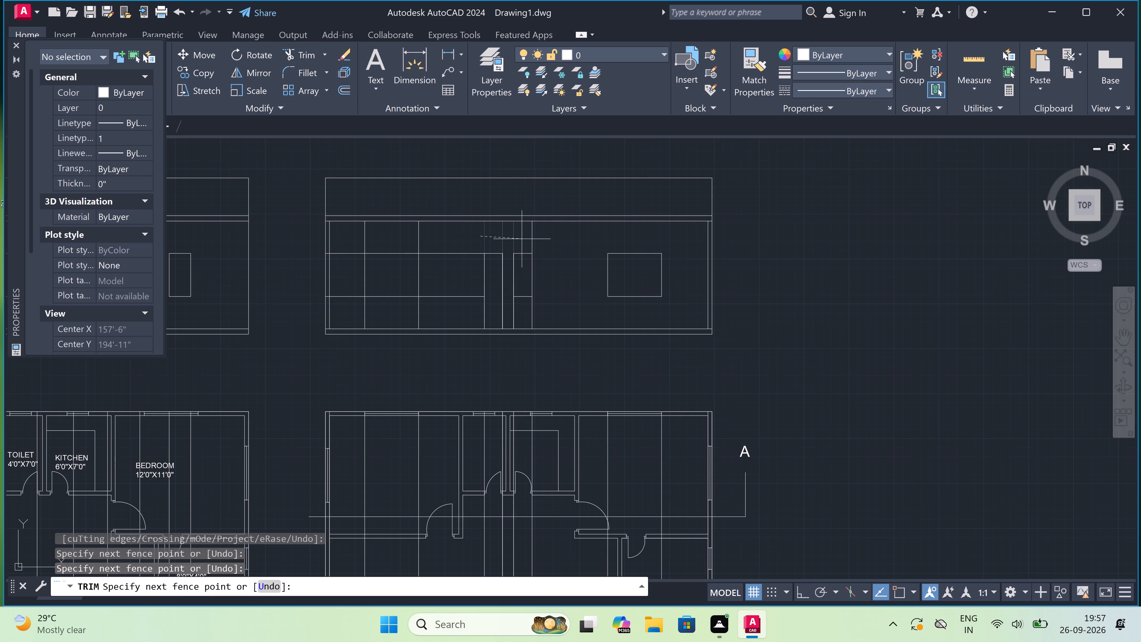
pyautogui.doubleClick(538, 242)
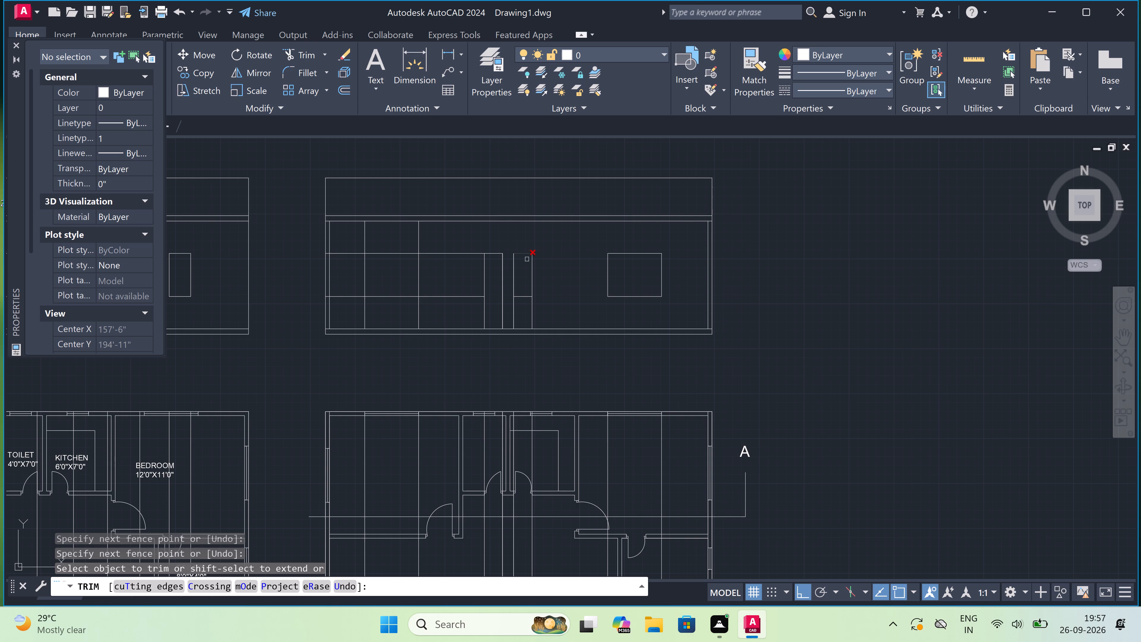
pyautogui.scroll(1, 513, 281)
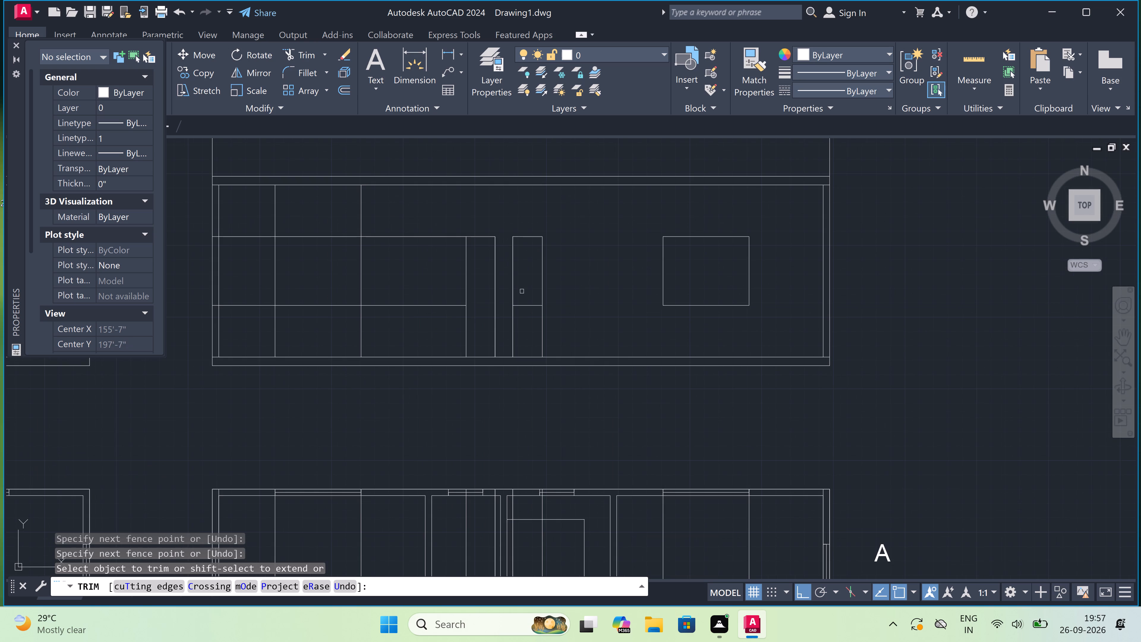
pyautogui.doubleClick(519, 306)
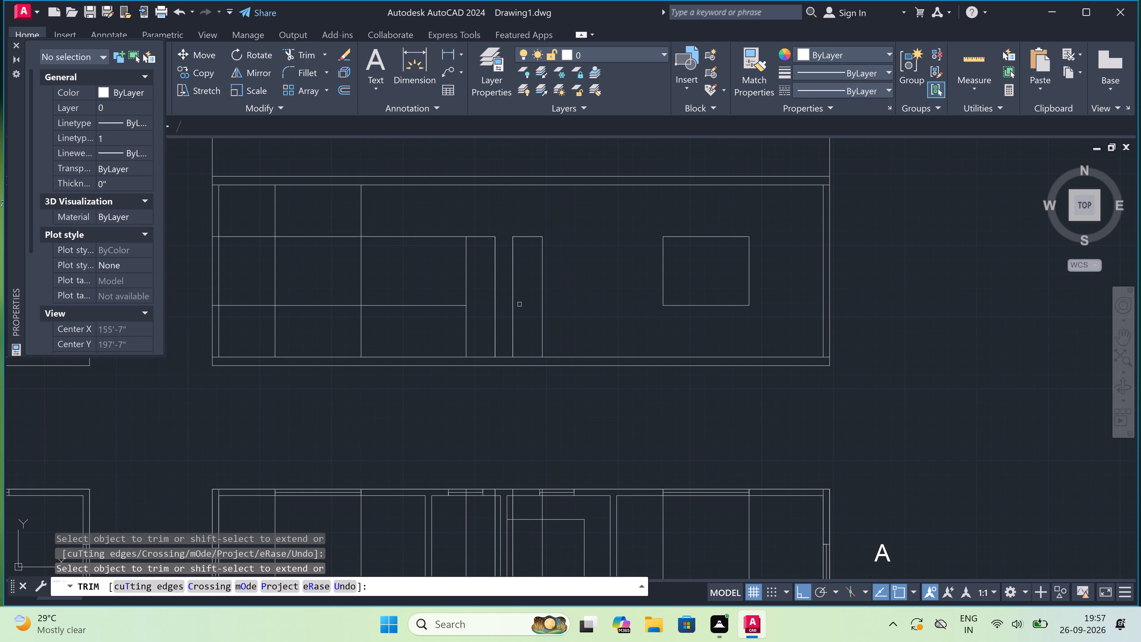
# Trim the surrounding level and projection lines to leave a closed rectangular window opening near section A's left end.
pyautogui.scroll(-2, 520, 303)
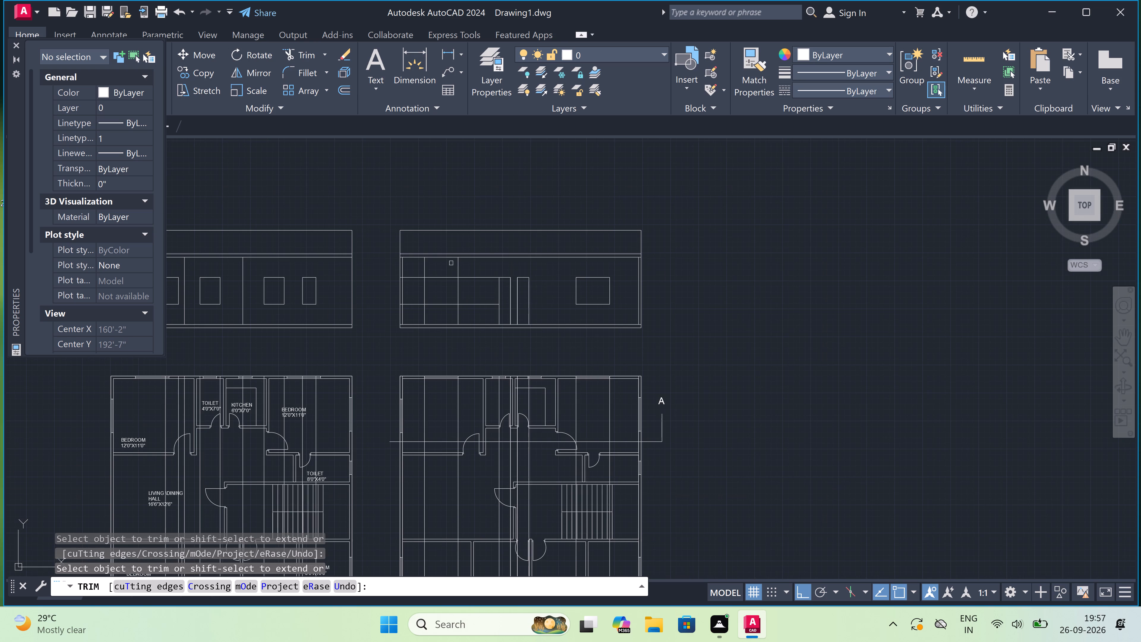
pyautogui.scroll(1, 464, 295)
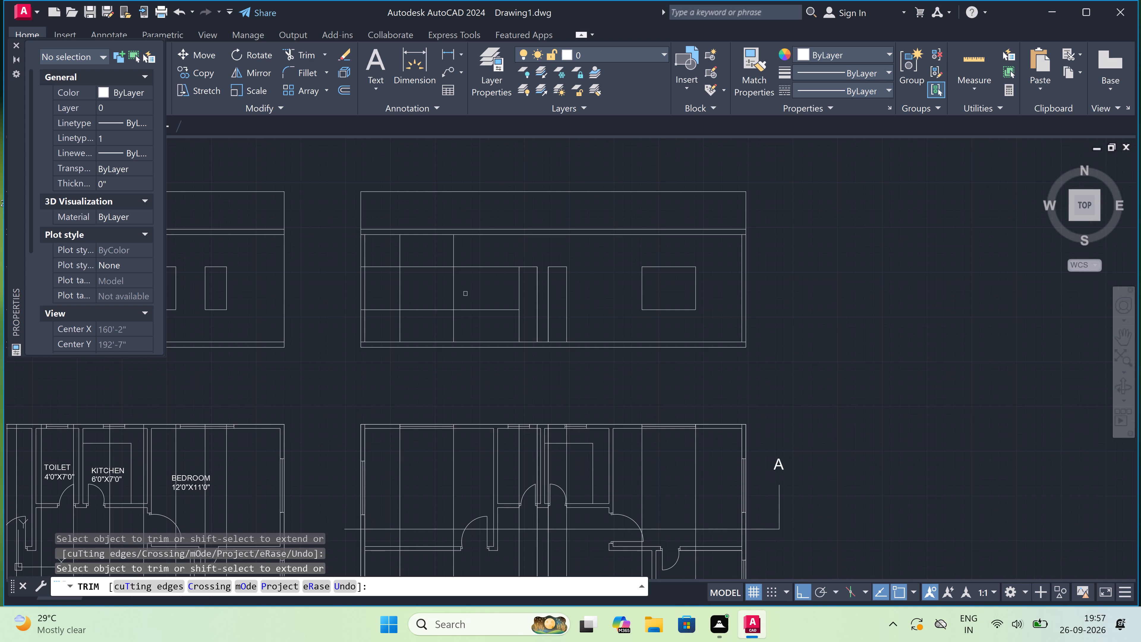
pyautogui.click(488, 261)
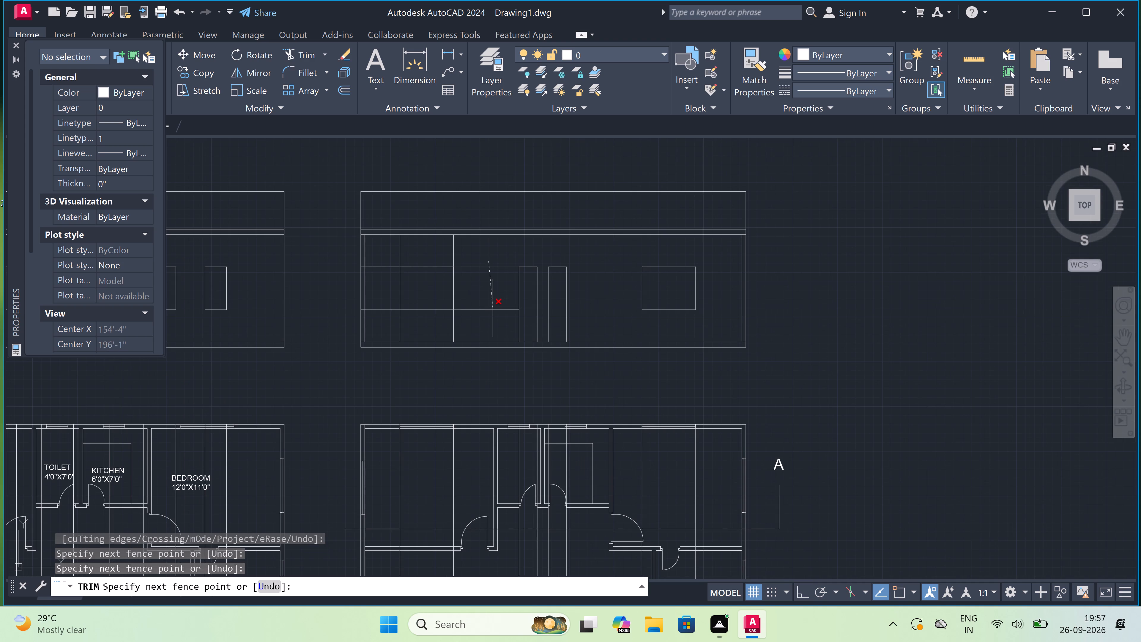
pyautogui.click(493, 316)
pyautogui.doubleClick(475, 243)
pyautogui.doubleClick(380, 243)
pyautogui.moveTo(382, 250); pyautogui.dragTo(382, 251)
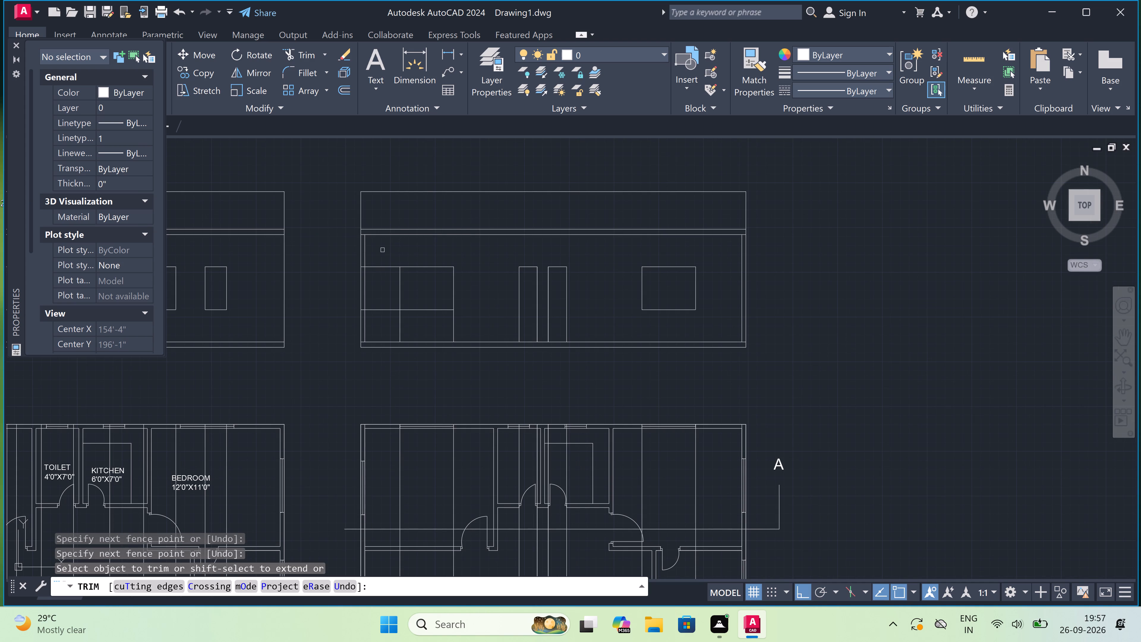
pyautogui.moveTo(382, 251); pyautogui.dragTo(382, 253)
pyautogui.click(382, 256)
pyautogui.click(384, 258)
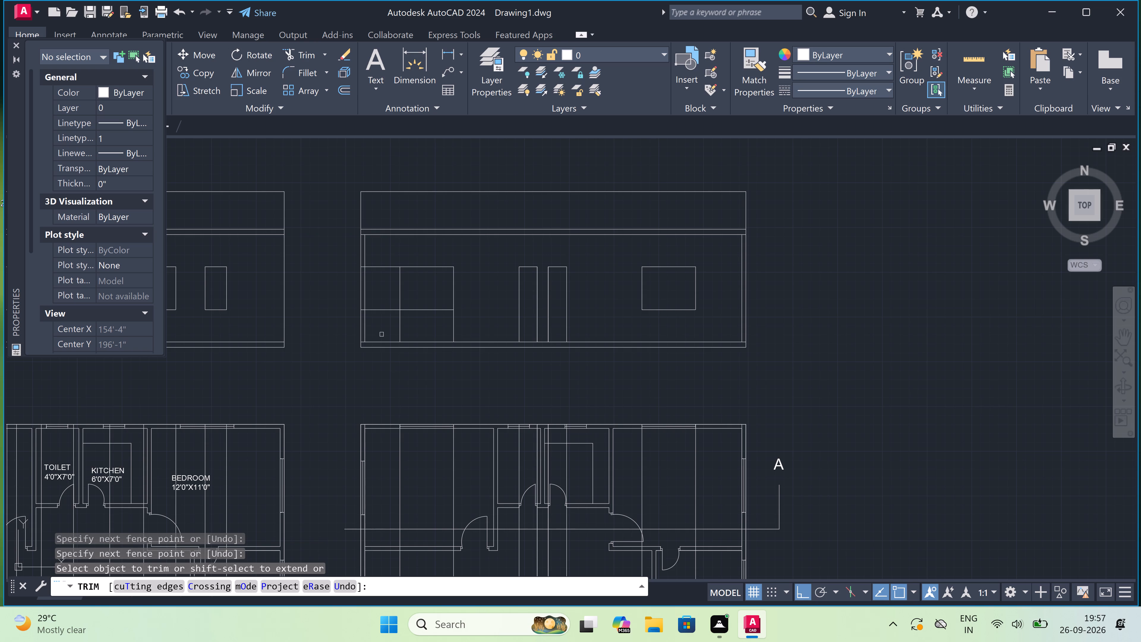
pyautogui.click(382, 329)
pyautogui.click(382, 326)
pyautogui.doubleClick(390, 269)
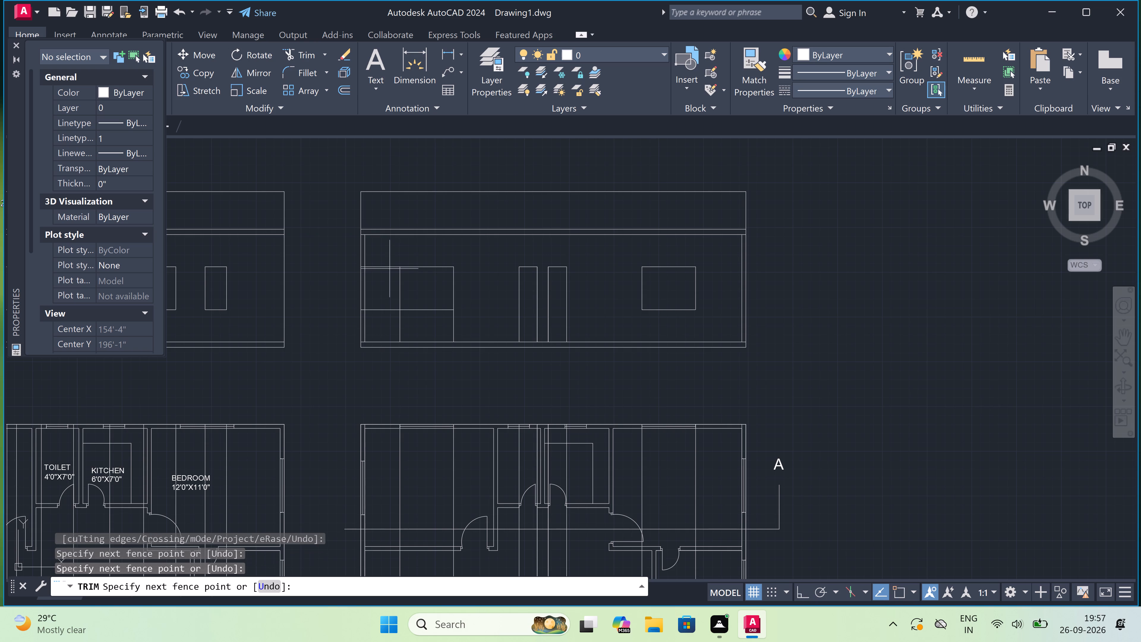
pyautogui.doubleClick(390, 267)
pyautogui.click(384, 297)
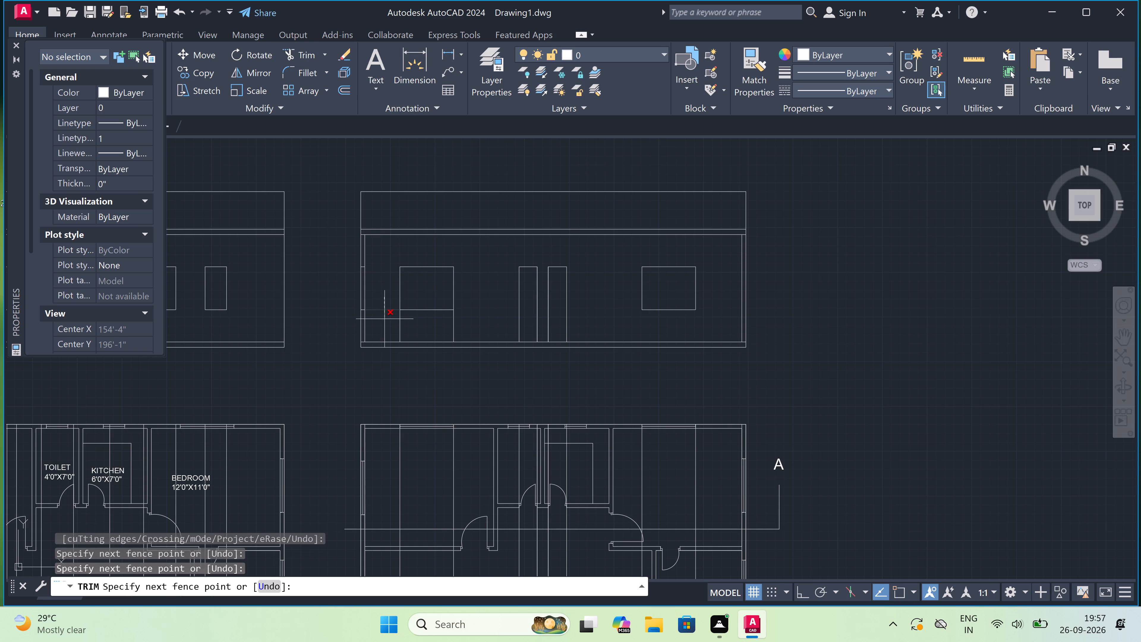
pyautogui.click(384, 323)
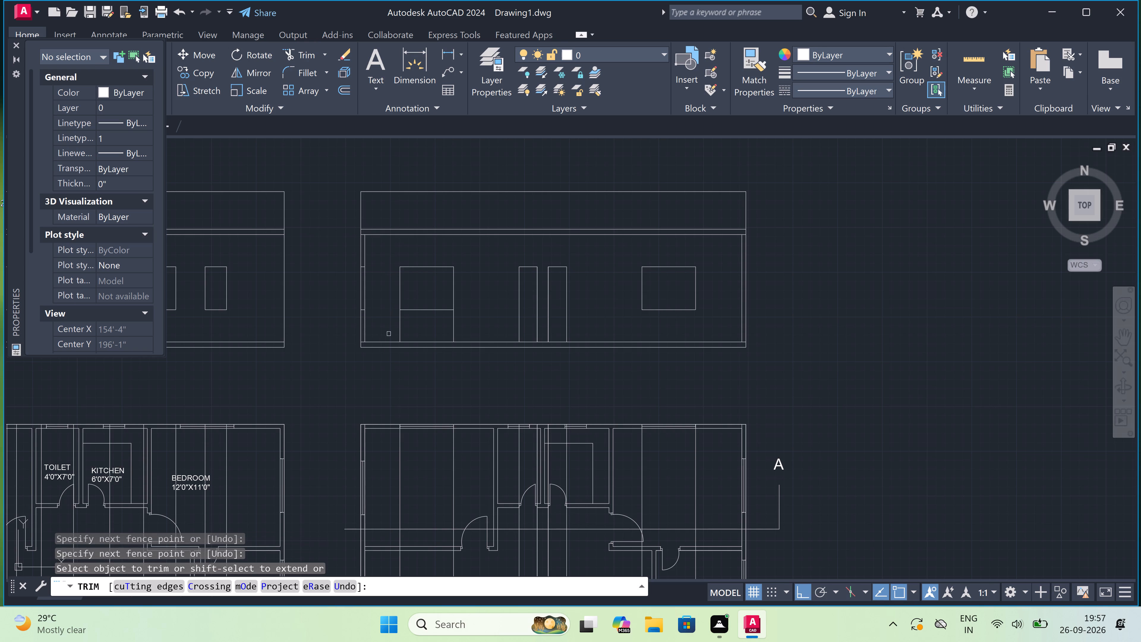
pyautogui.doubleClick(389, 334)
pyautogui.doubleClick(475, 332)
# Trim both window level stubs between the inner and outer wall lines at section A's left end and finish trimming.
pyautogui.scroll(-1, 473, 330)
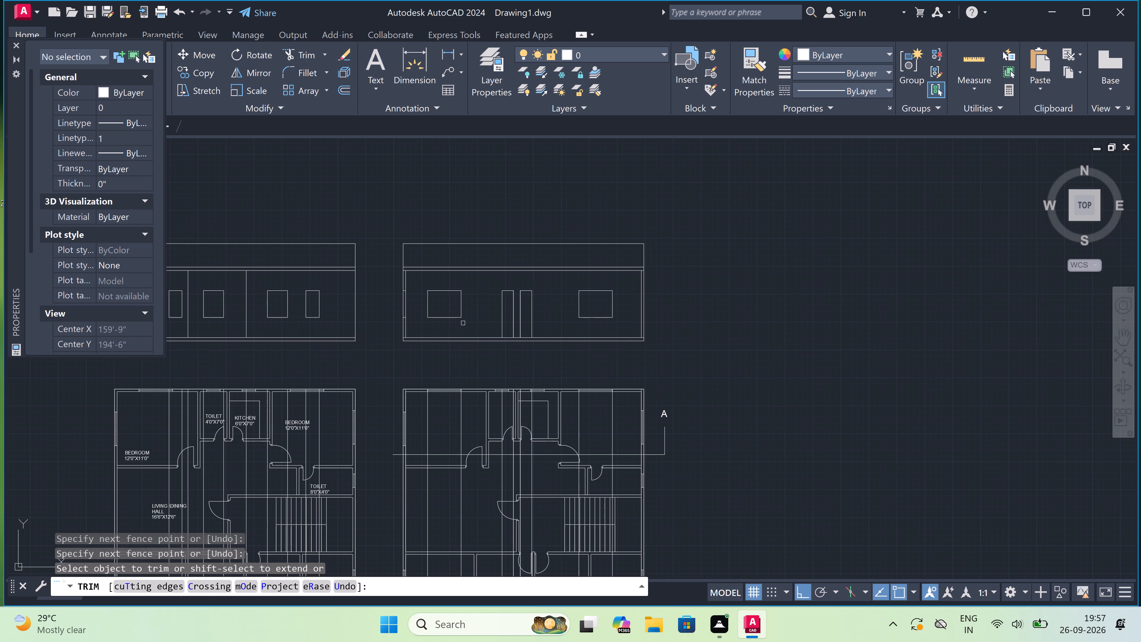
pyautogui.scroll(2, 463, 323)
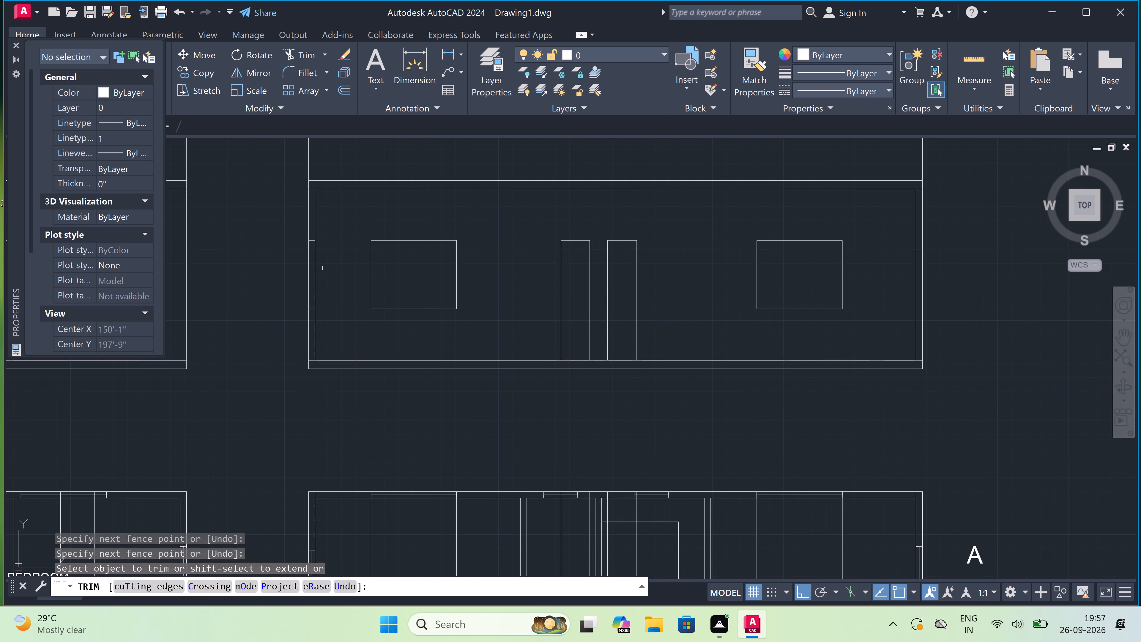
pyautogui.scroll(2, 302, 243)
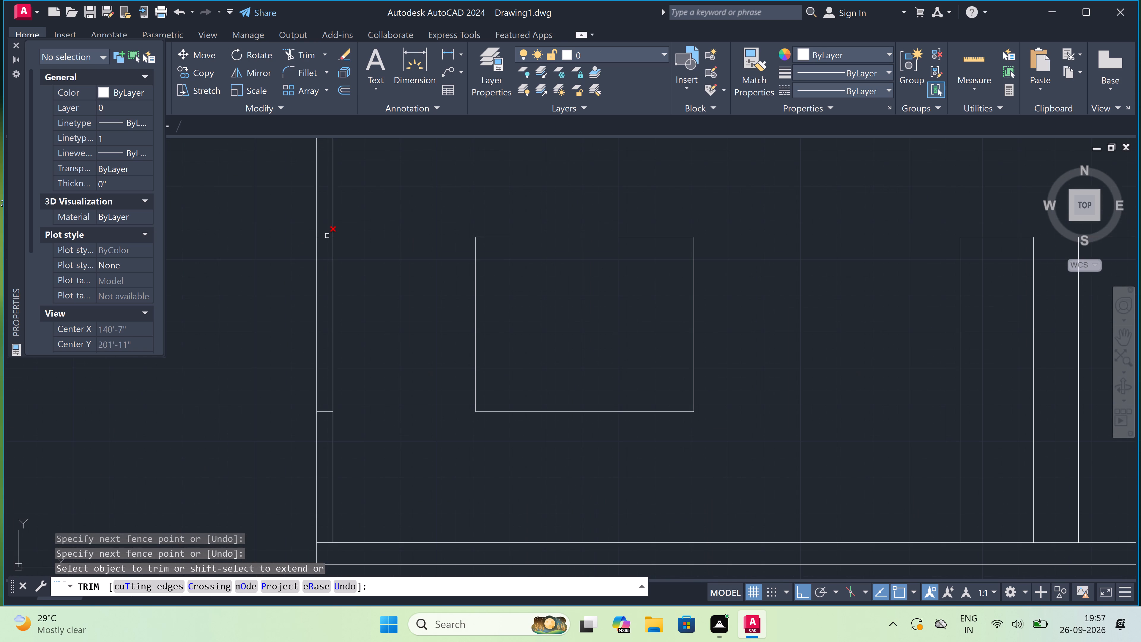
pyautogui.doubleClick(327, 236)
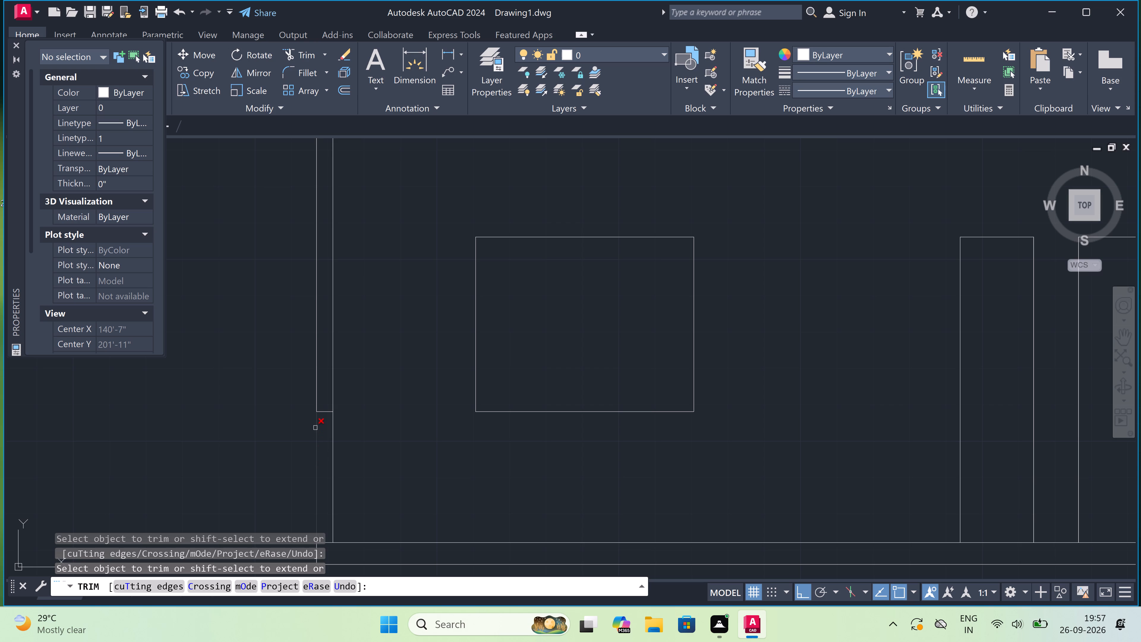
pyautogui.click(324, 413)
pyautogui.scroll(-5, 527, 372)
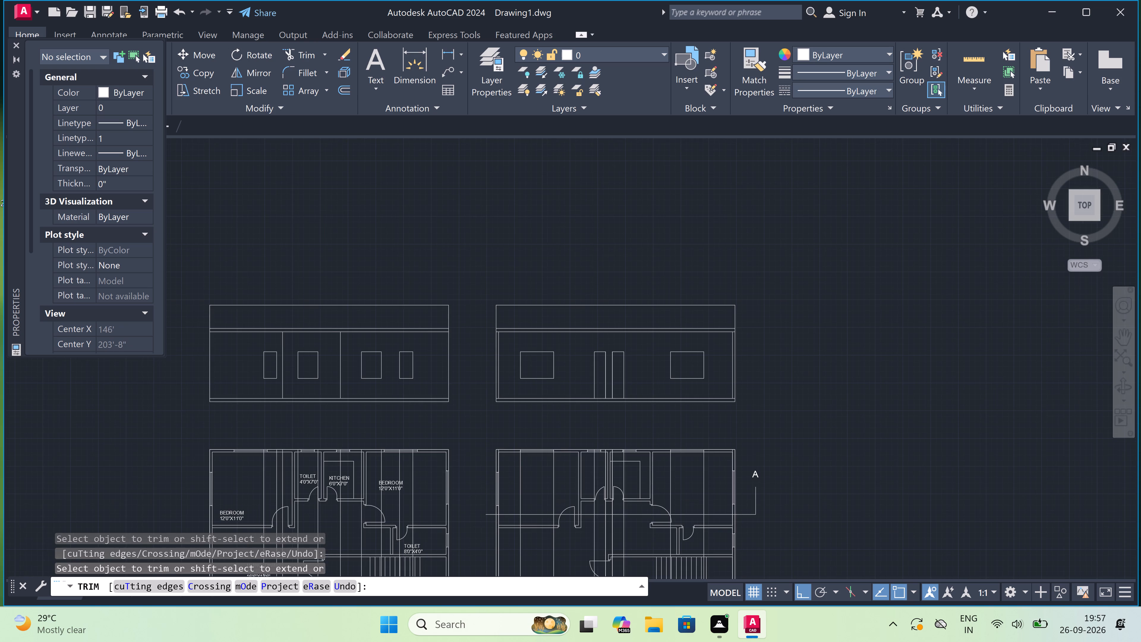
pyautogui.scroll(-1, 581, 349)
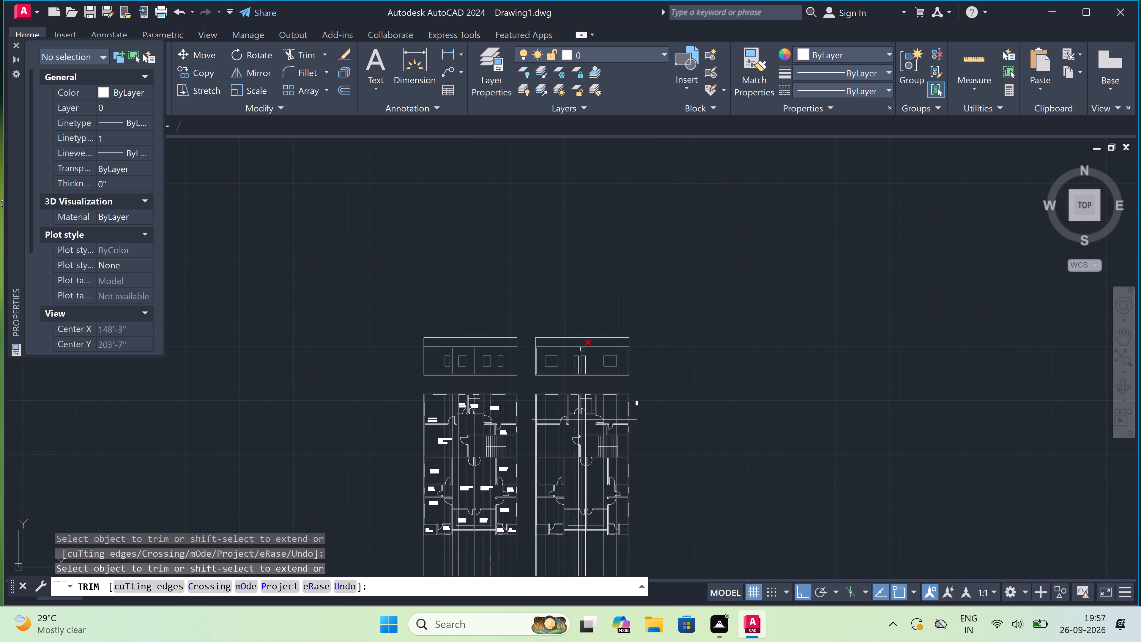
pyautogui.scroll(-1, 644, 335)
pyautogui.scroll(3, 604, 361)
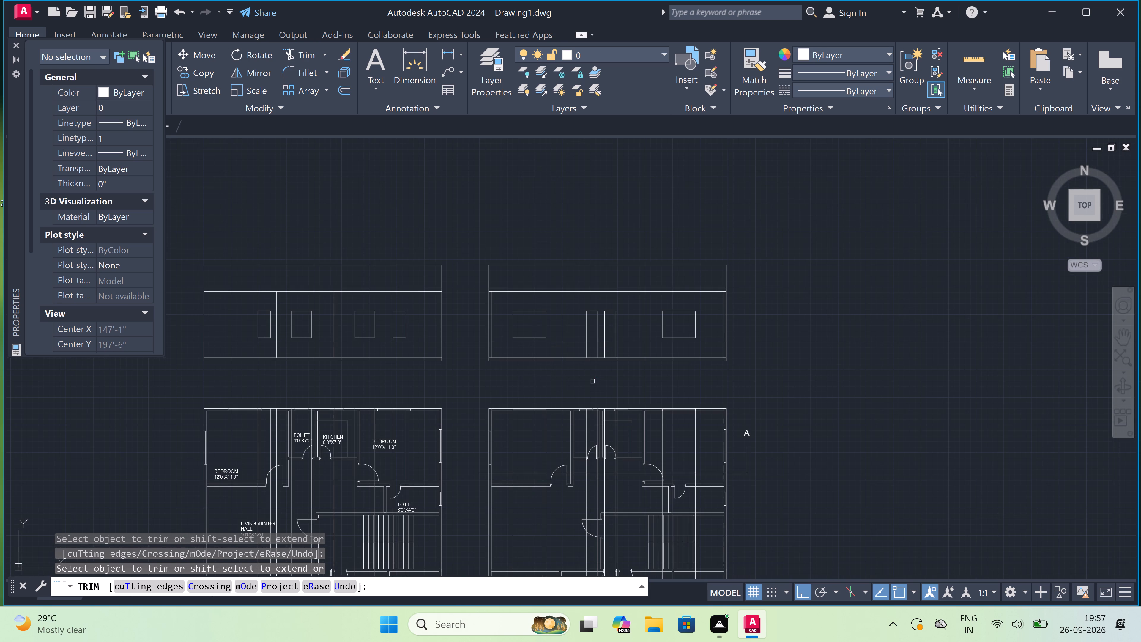
pyautogui.press('Escape')
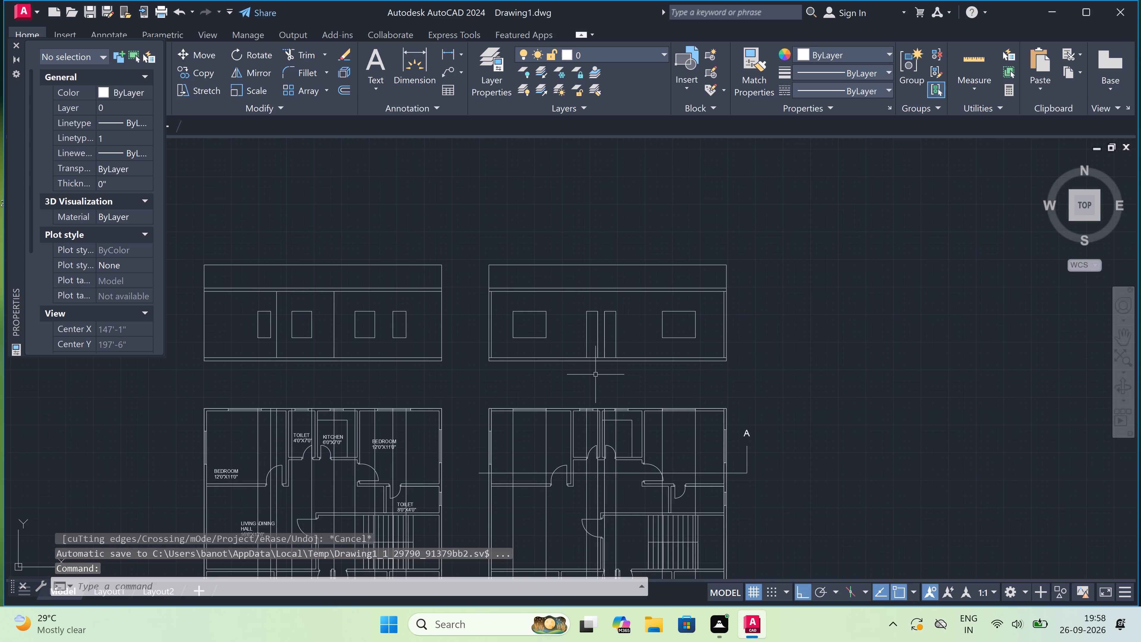
# Draw a vertical line midway between section A's two door openings, from the floor line up to the lower ceiling line.
pyautogui.write('L')
pyautogui.press('space')
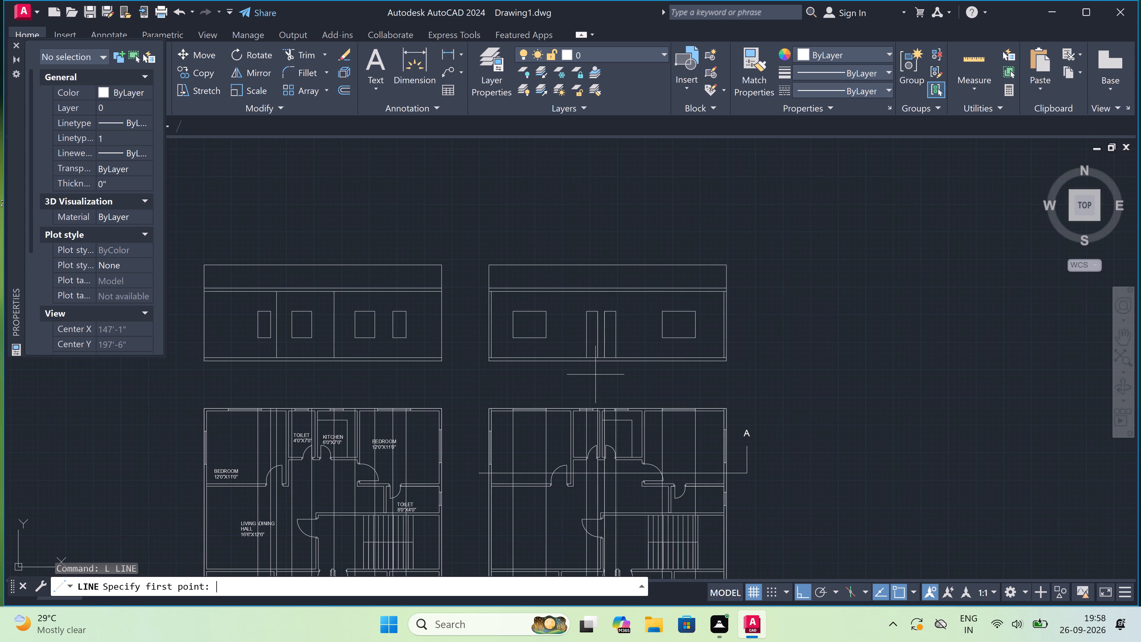
pyautogui.scroll(3, 600, 359)
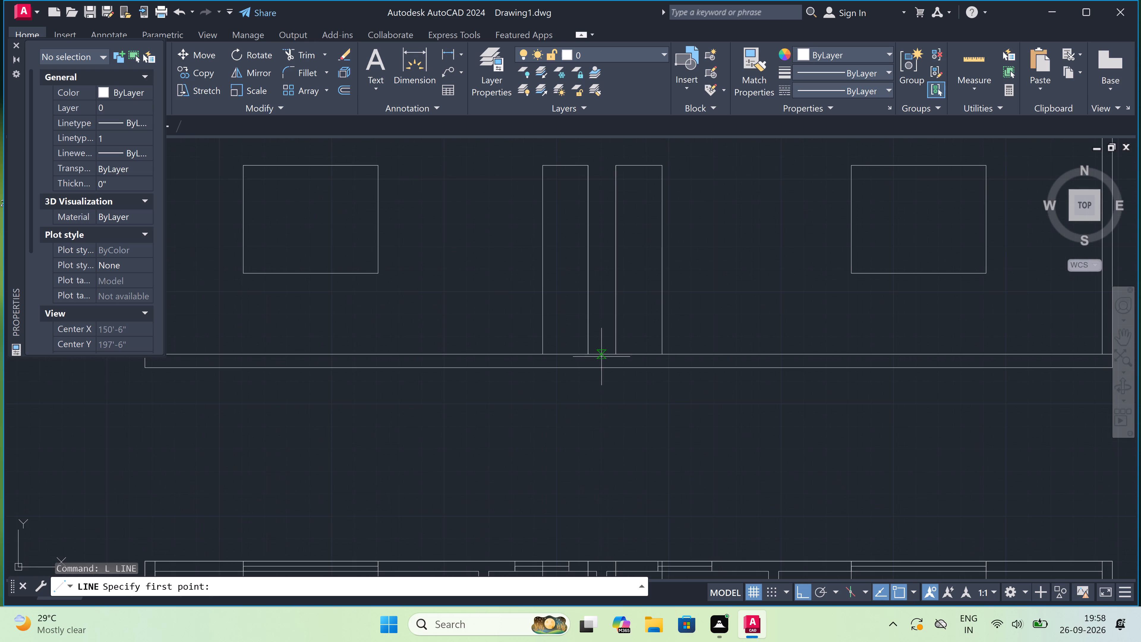
pyautogui.click(601, 354)
pyautogui.scroll(-3, 606, 268)
pyautogui.scroll(2, 602, 215)
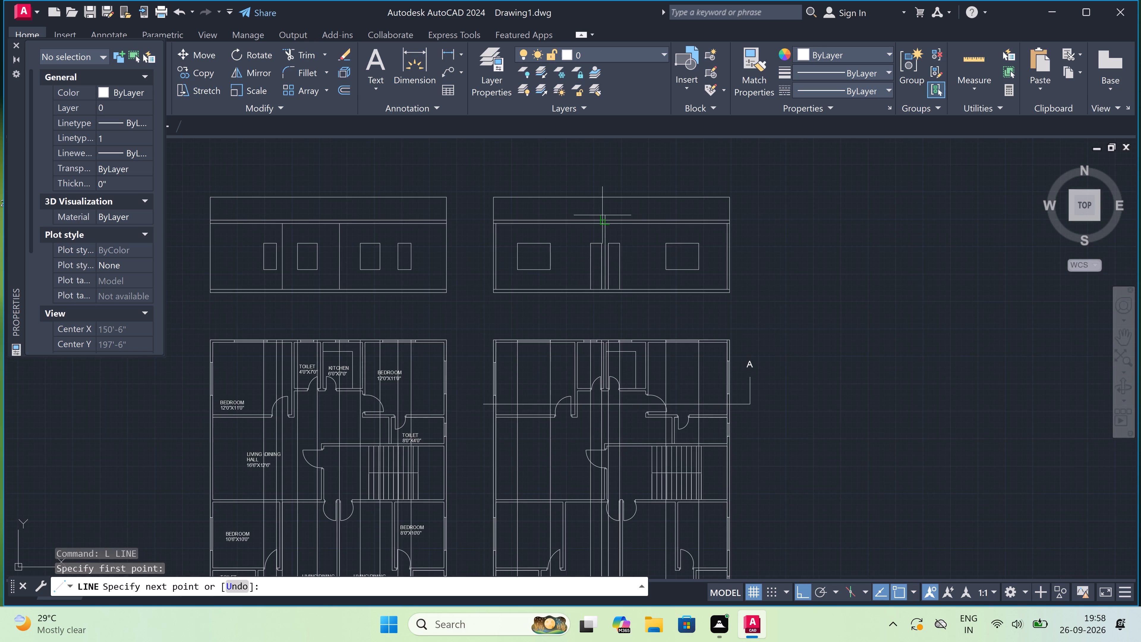
pyautogui.scroll(1, 602, 215)
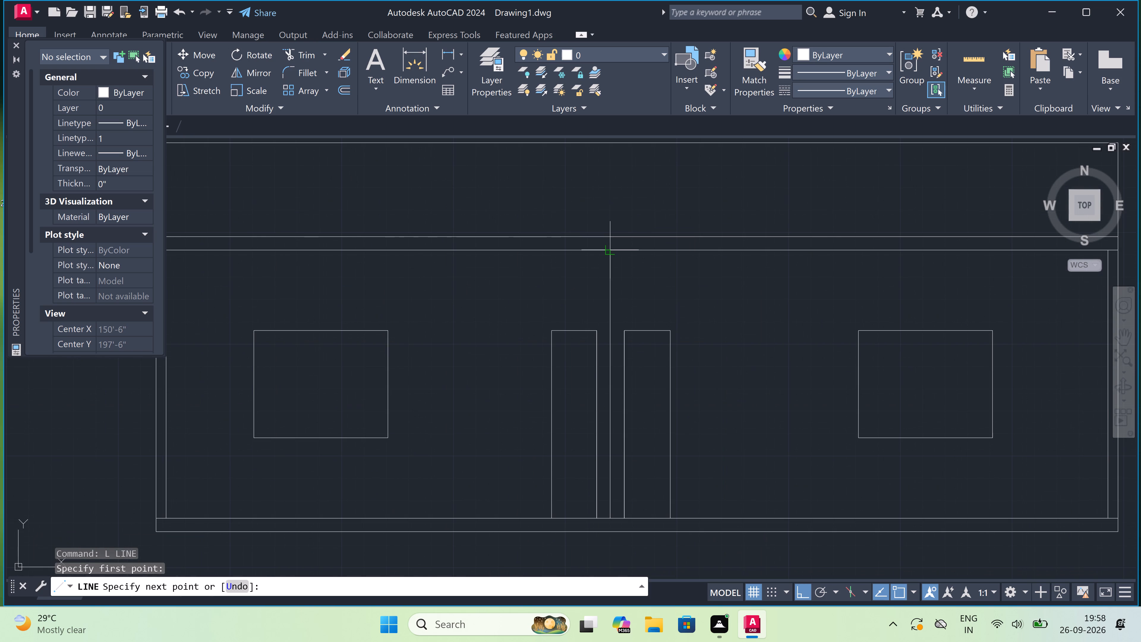
pyautogui.click(610, 249)
pyautogui.press('Escape')
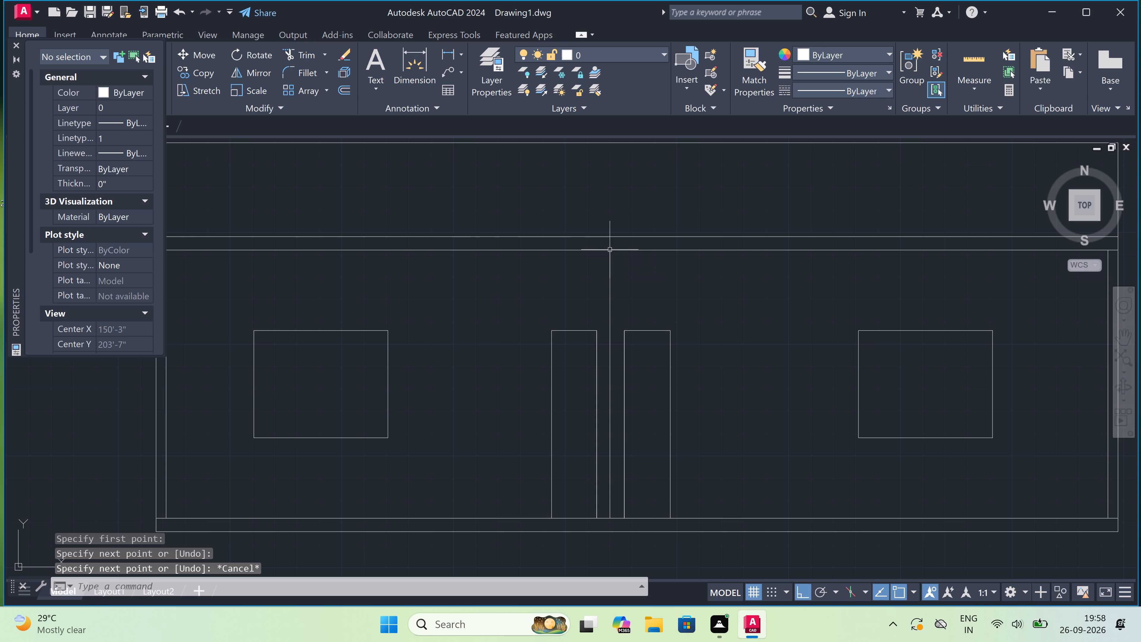
pyautogui.scroll(-2, 610, 249)
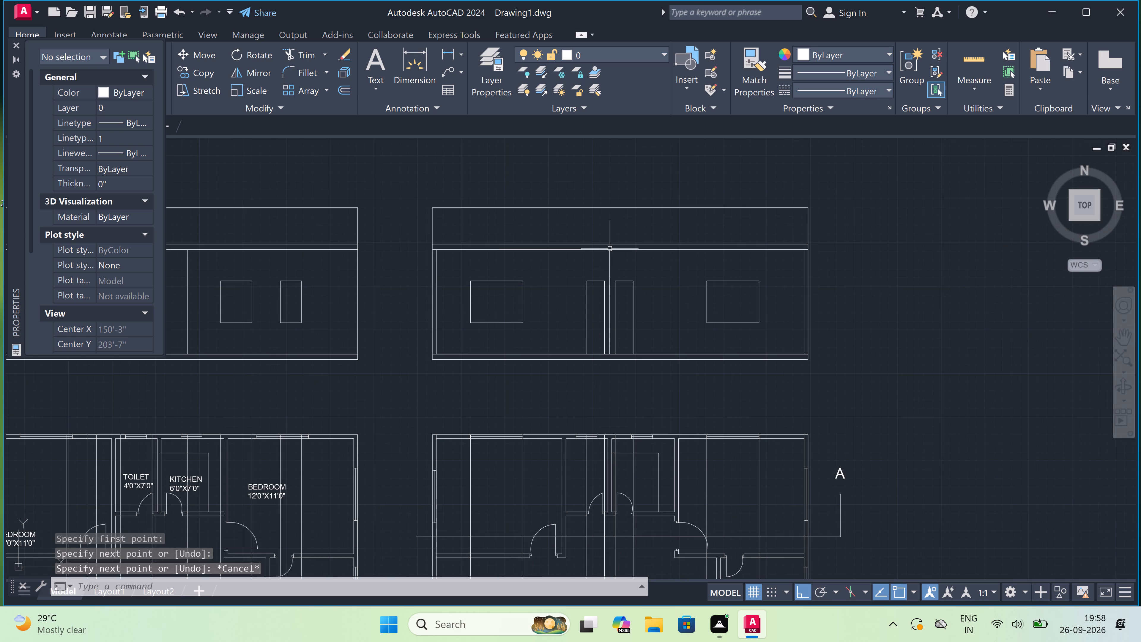
pyautogui.scroll(-2, 610, 249)
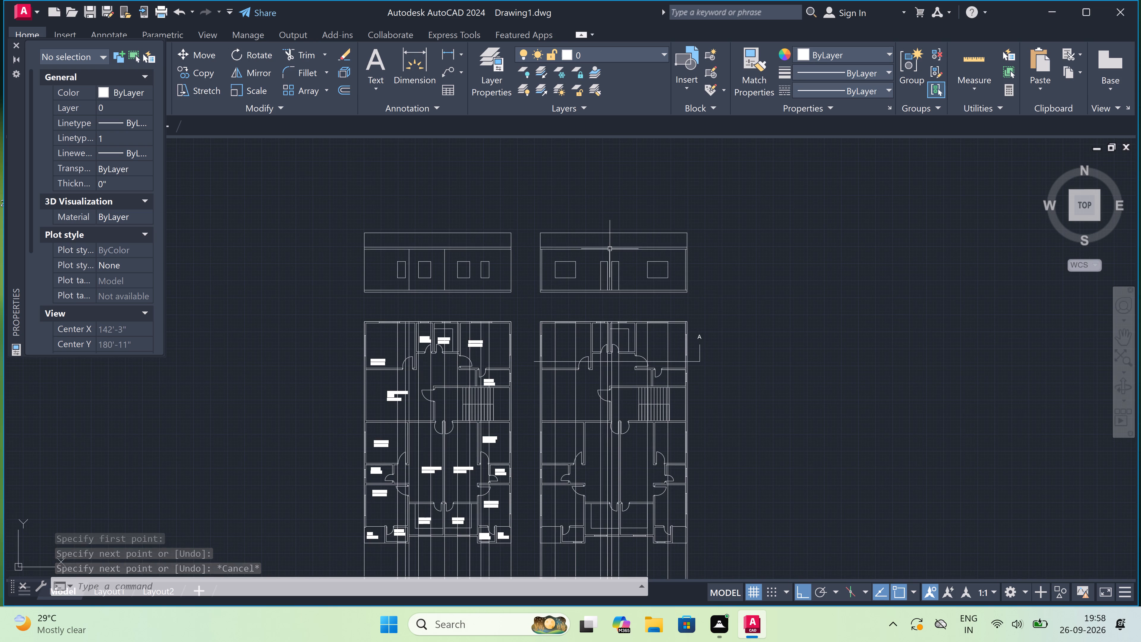
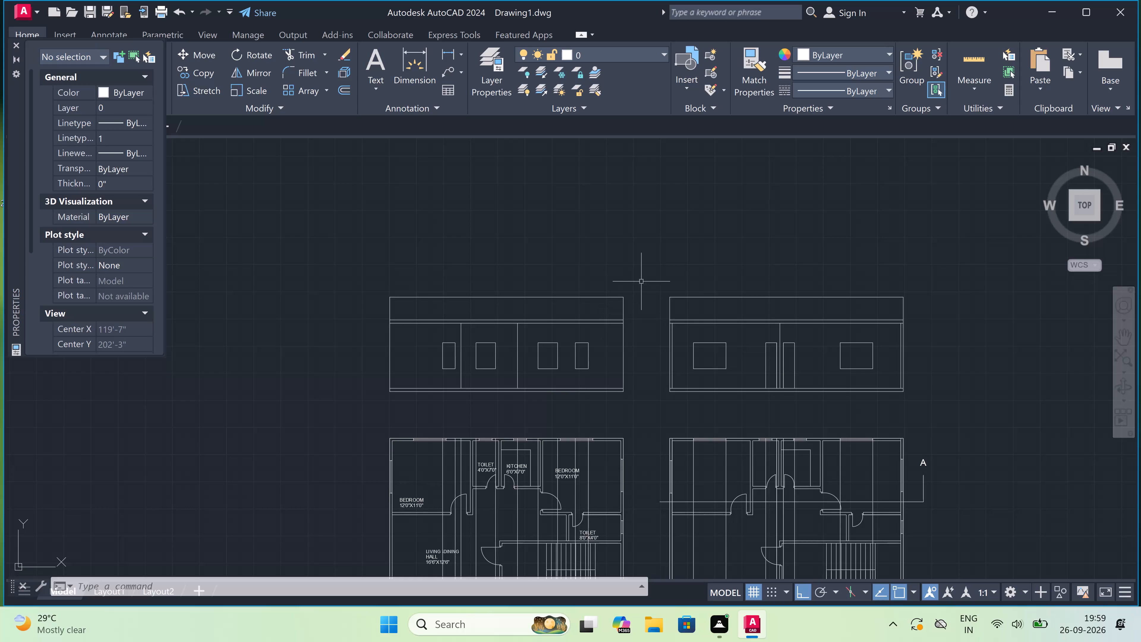
# Copy the elevation's storey twice upward from the left end of its floor line, stacking each copy on the slab top line below.
pyautogui.moveTo(653, 265); pyautogui.dragTo(636, 286)
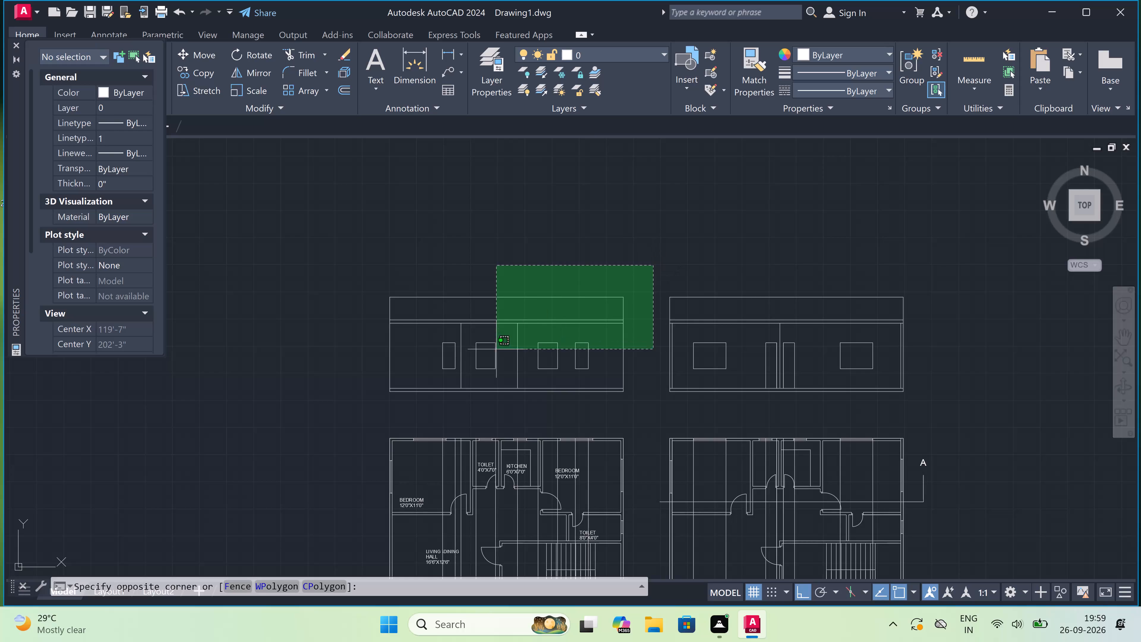
pyautogui.doubleClick(334, 352)
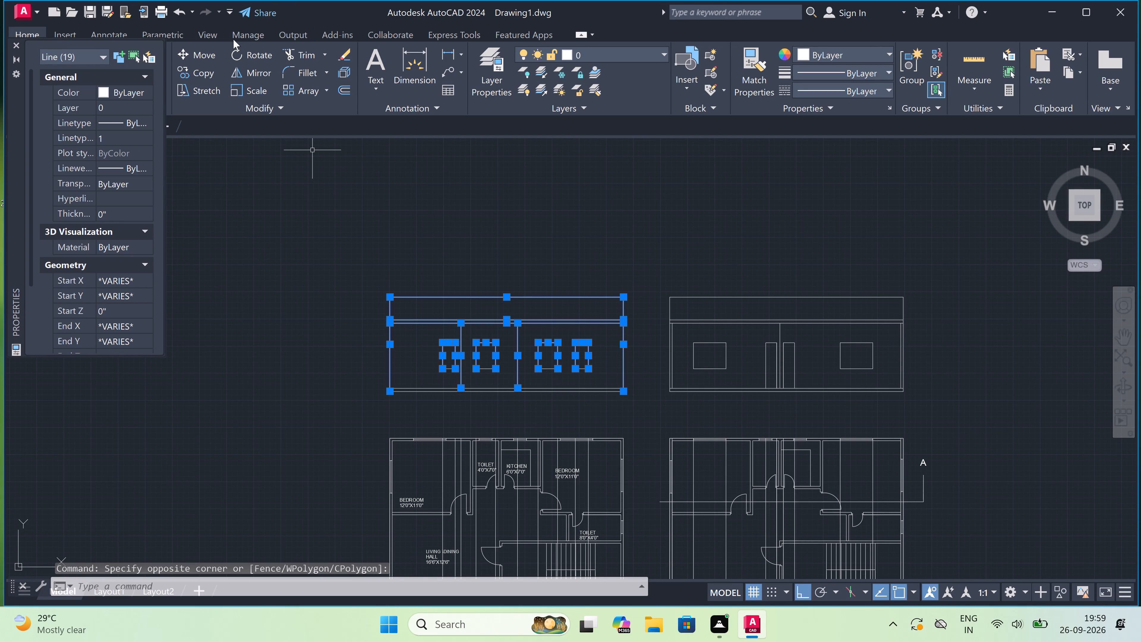
pyautogui.click(200, 69)
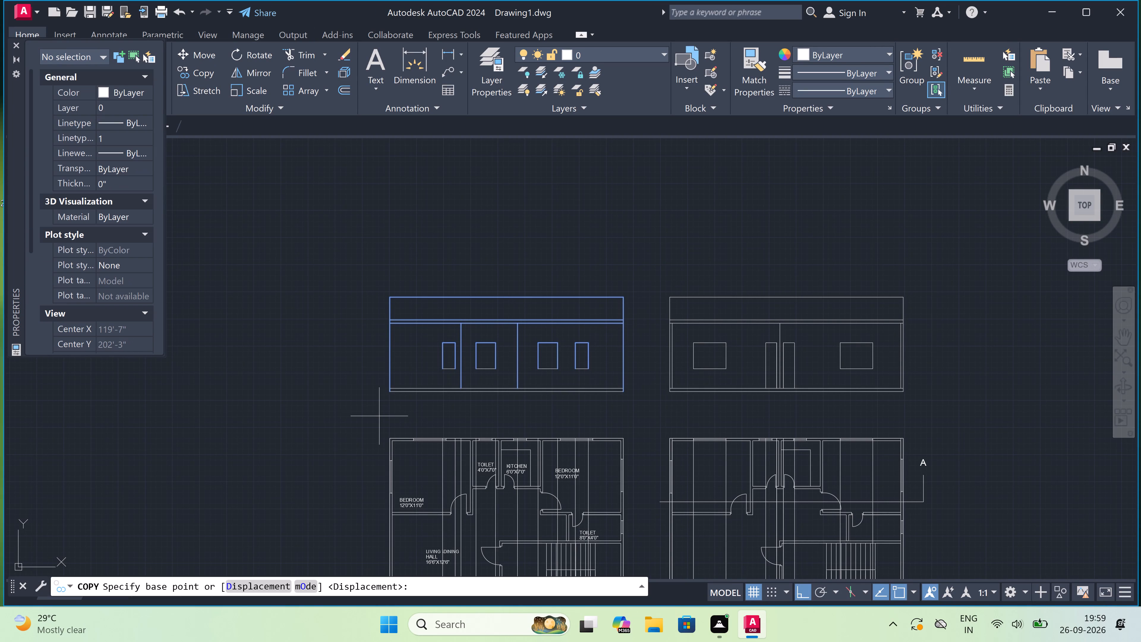
pyautogui.scroll(2, 383, 413)
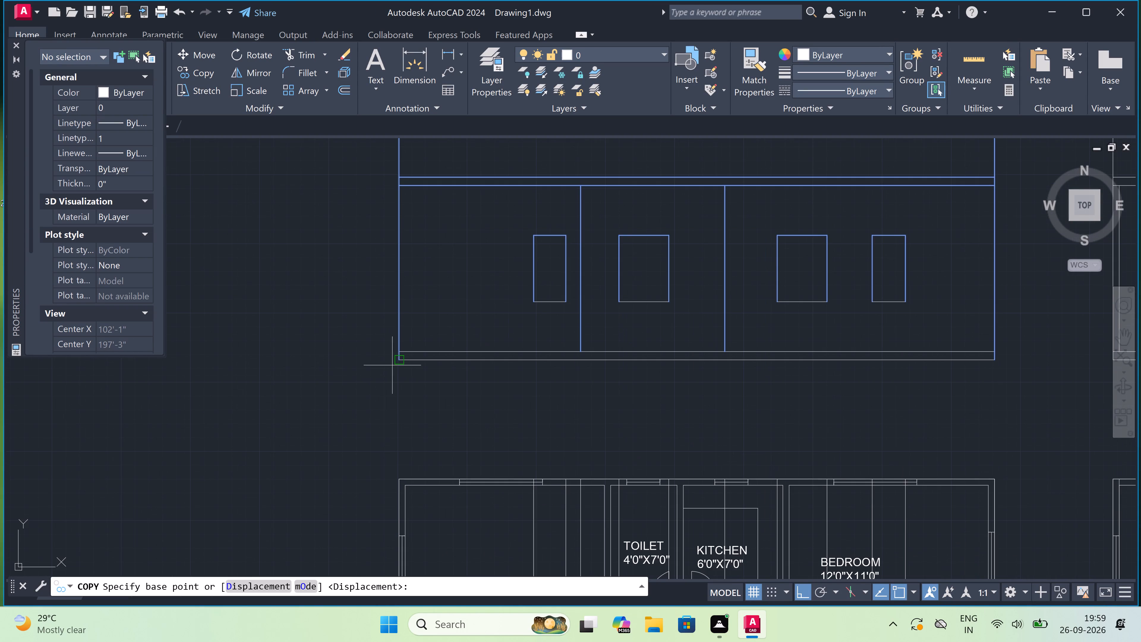
pyautogui.click(398, 350)
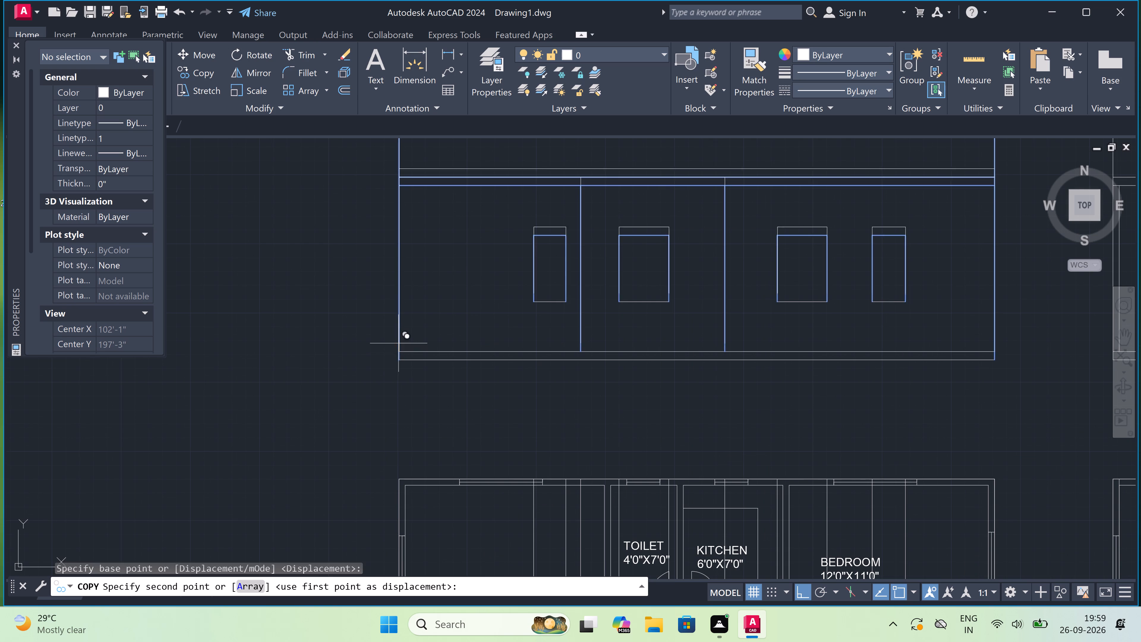
pyautogui.scroll(-2, 398, 339)
pyautogui.scroll(1, 398, 286)
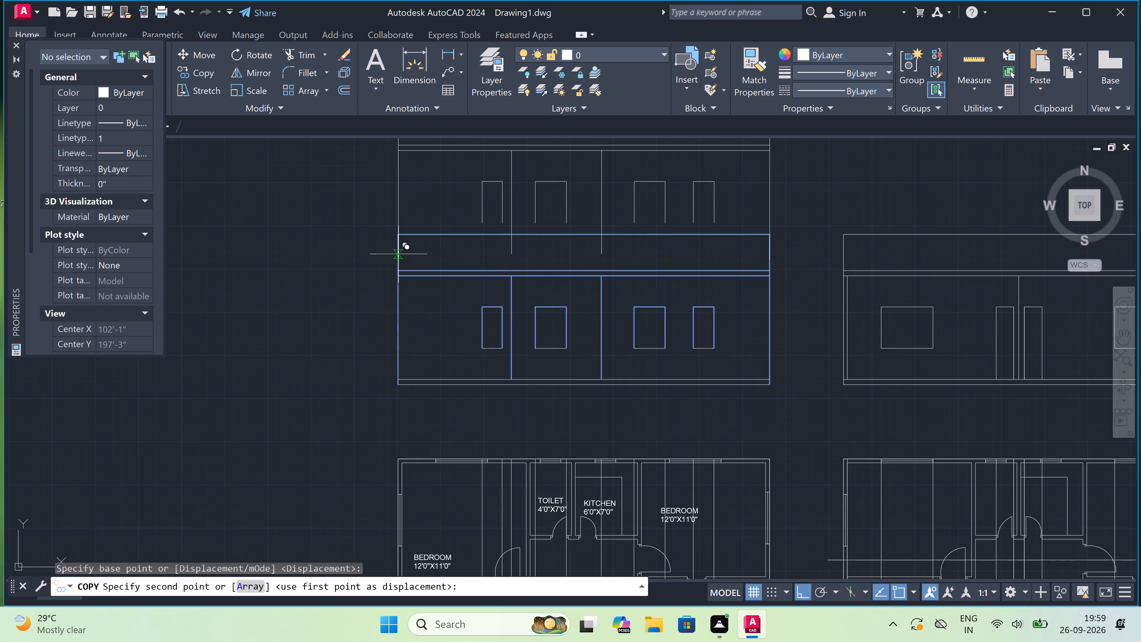
pyautogui.scroll(4, 396, 265)
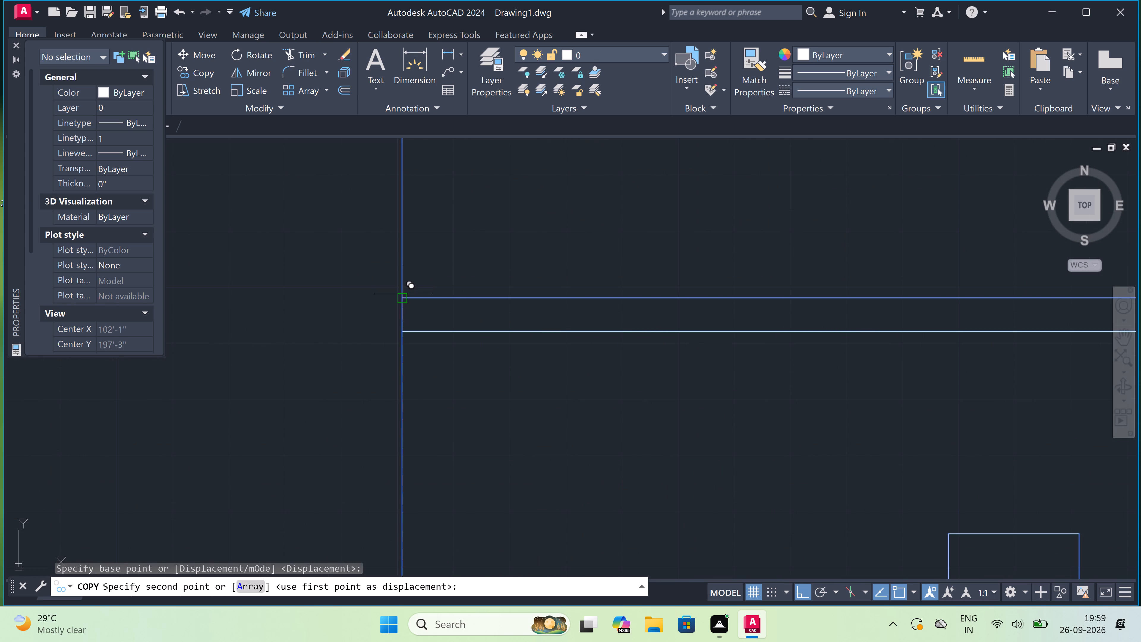
pyautogui.click(403, 295)
pyautogui.scroll(-3, 403, 295)
pyautogui.scroll(-3, 405, 259)
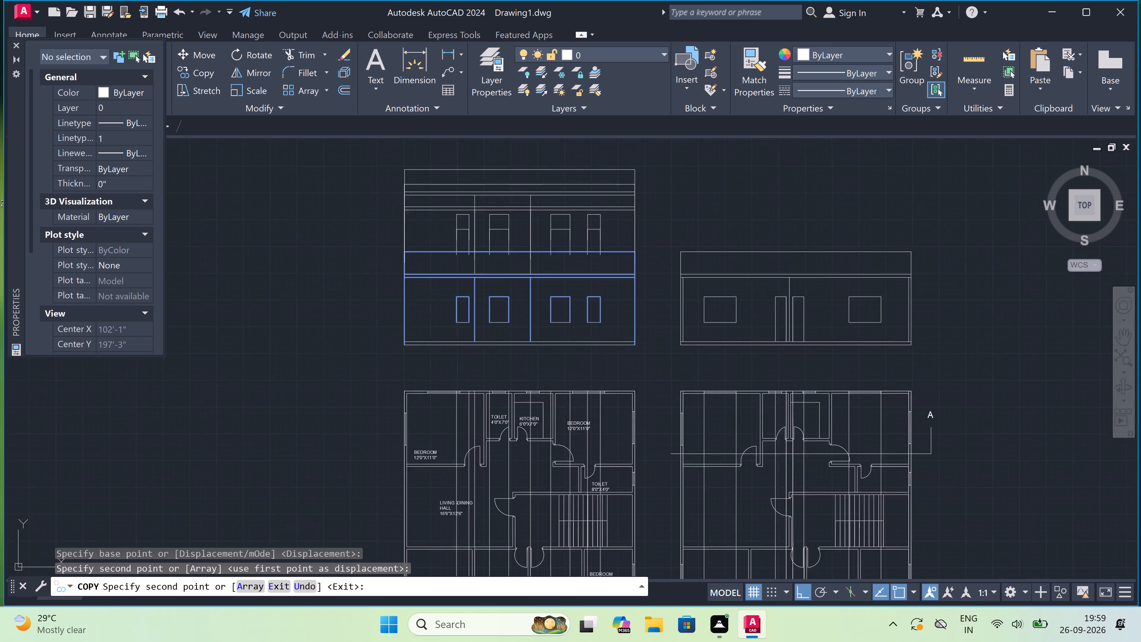
pyautogui.scroll(4, 402, 204)
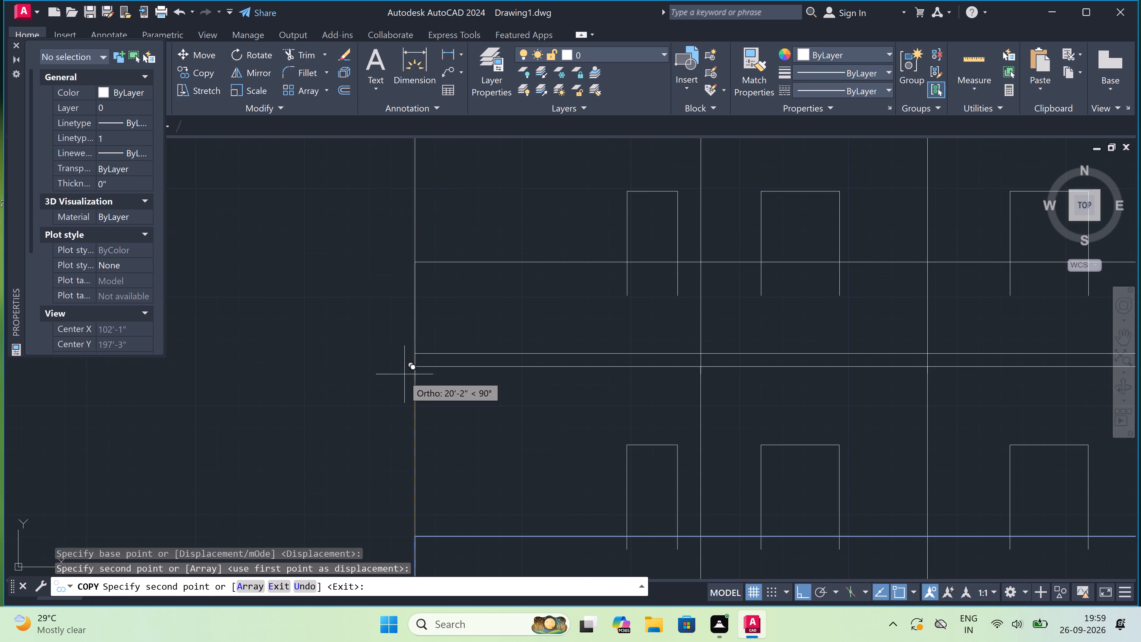
pyautogui.click(417, 353)
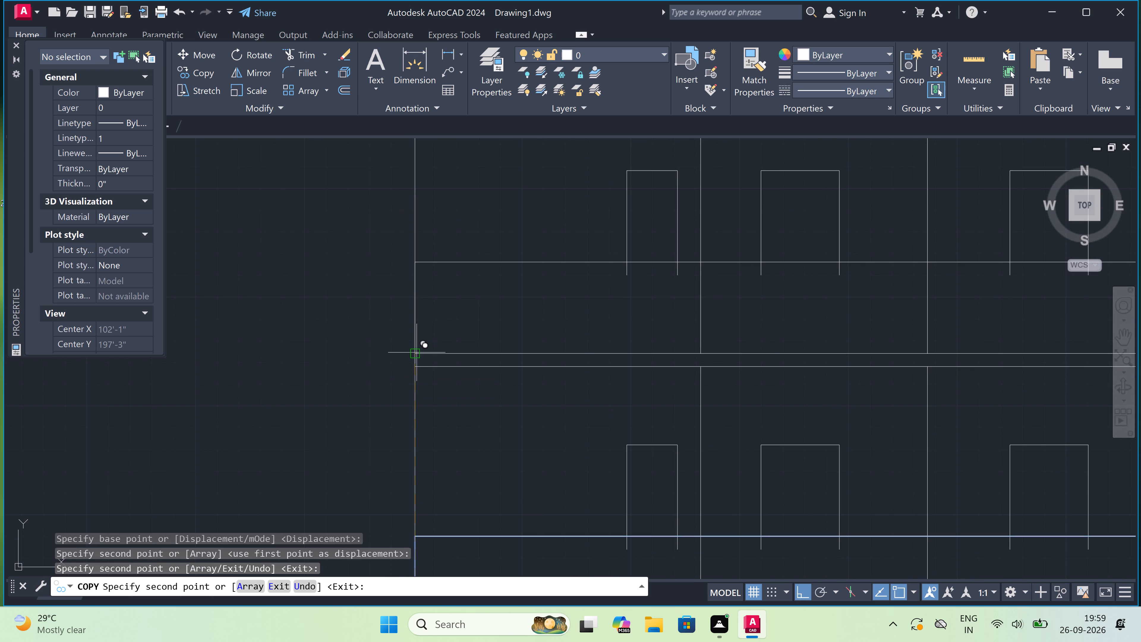
pyautogui.press('Escape')
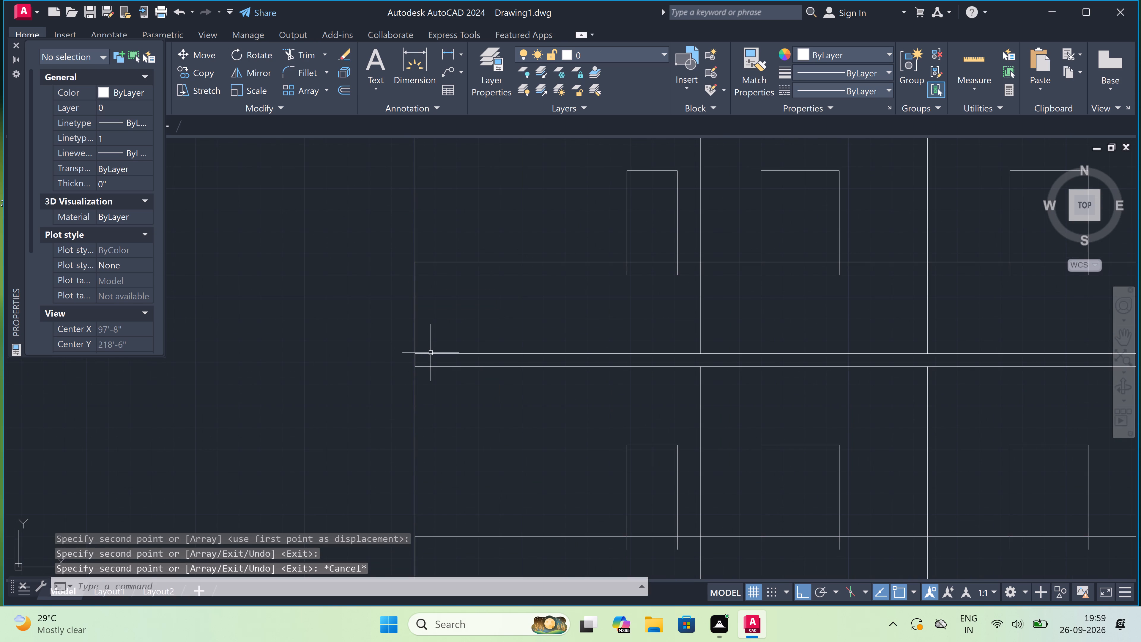
# Copy section A's storey twice upward from the left end of its floor line, stacking each copy on the slab top line below.
pyautogui.scroll(-1, 575, 237)
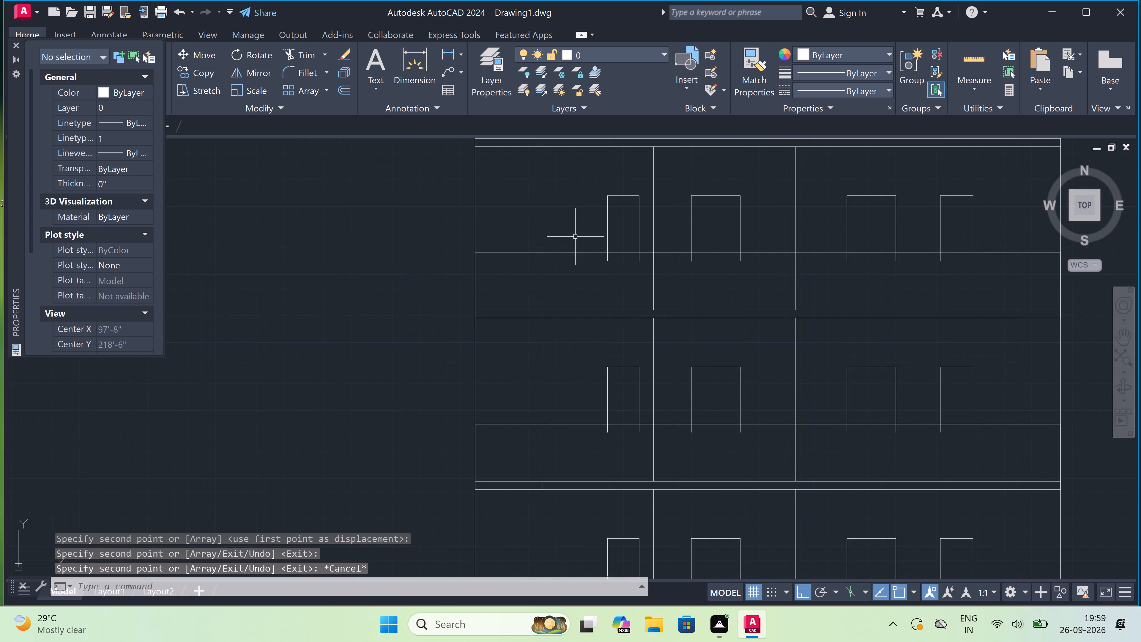
pyautogui.scroll(-5, 575, 237)
pyautogui.scroll(2, 664, 240)
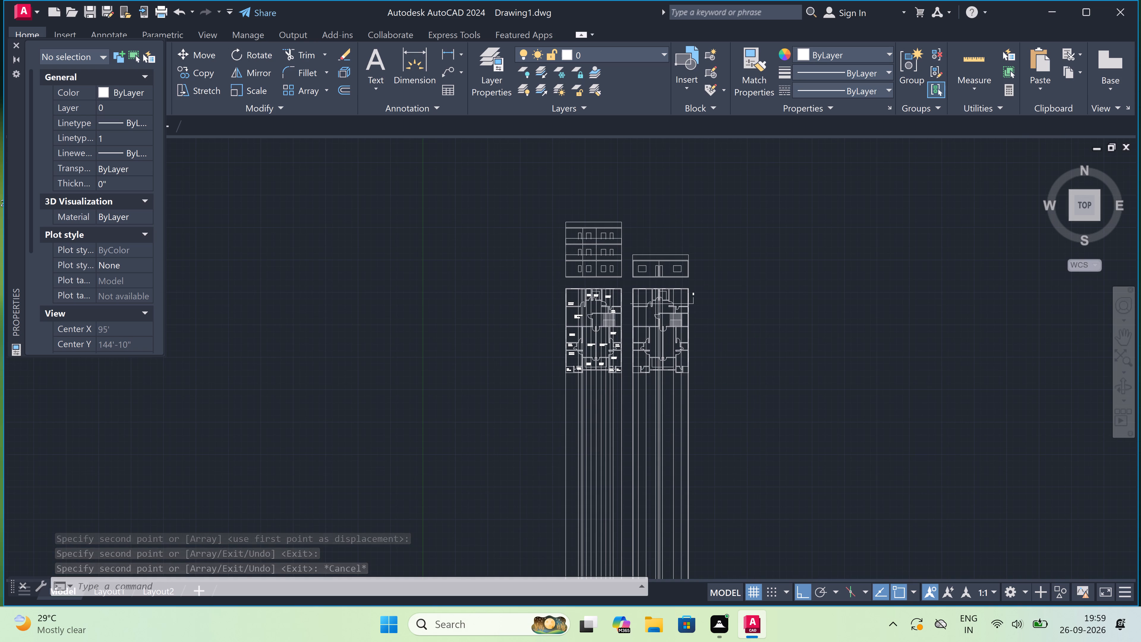
pyautogui.click(732, 266)
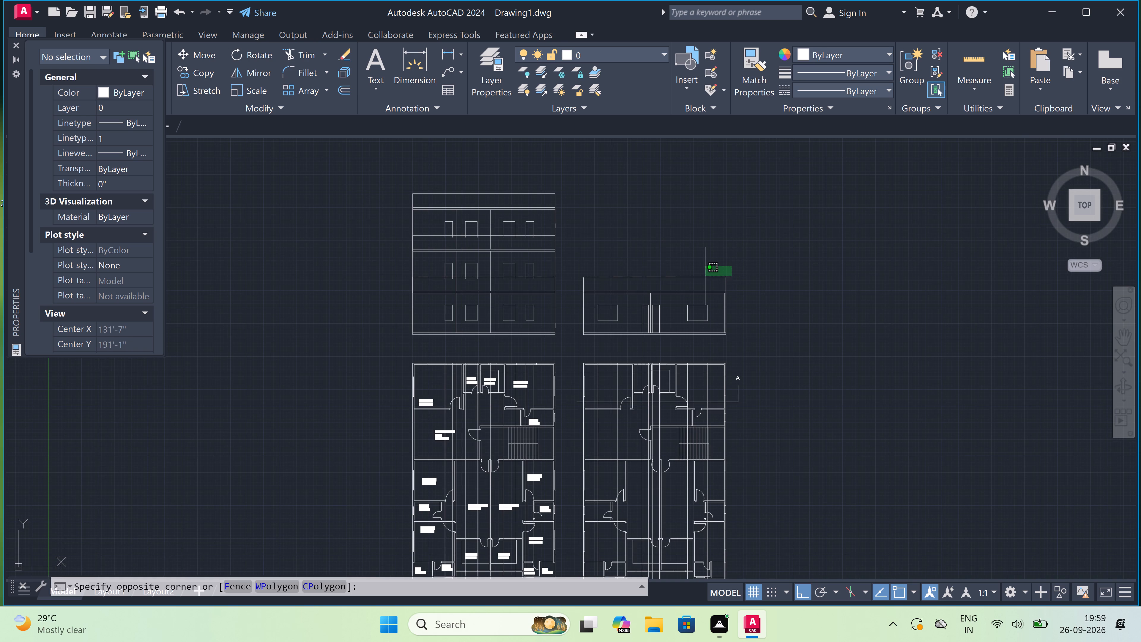
pyautogui.doubleClick(574, 310)
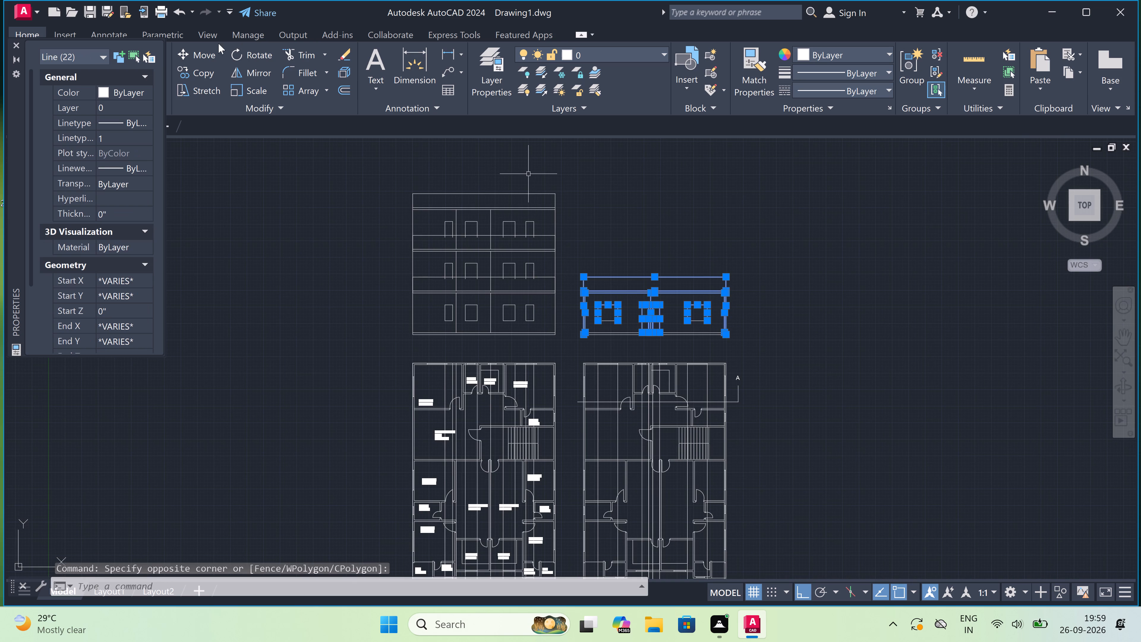
pyautogui.click(208, 72)
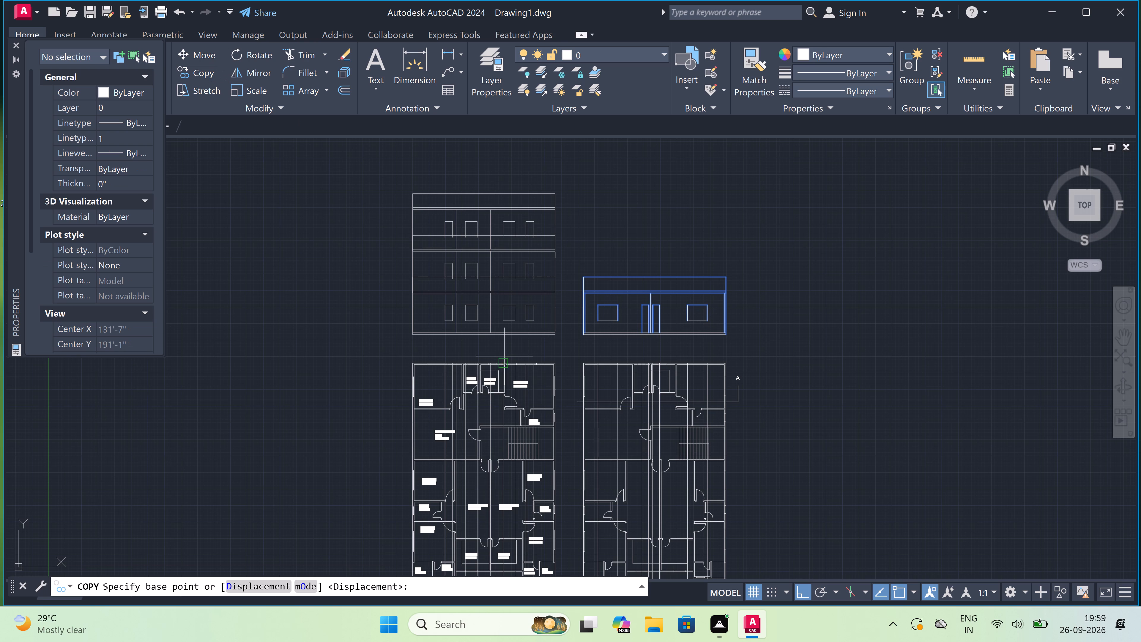
pyautogui.scroll(2, 603, 338)
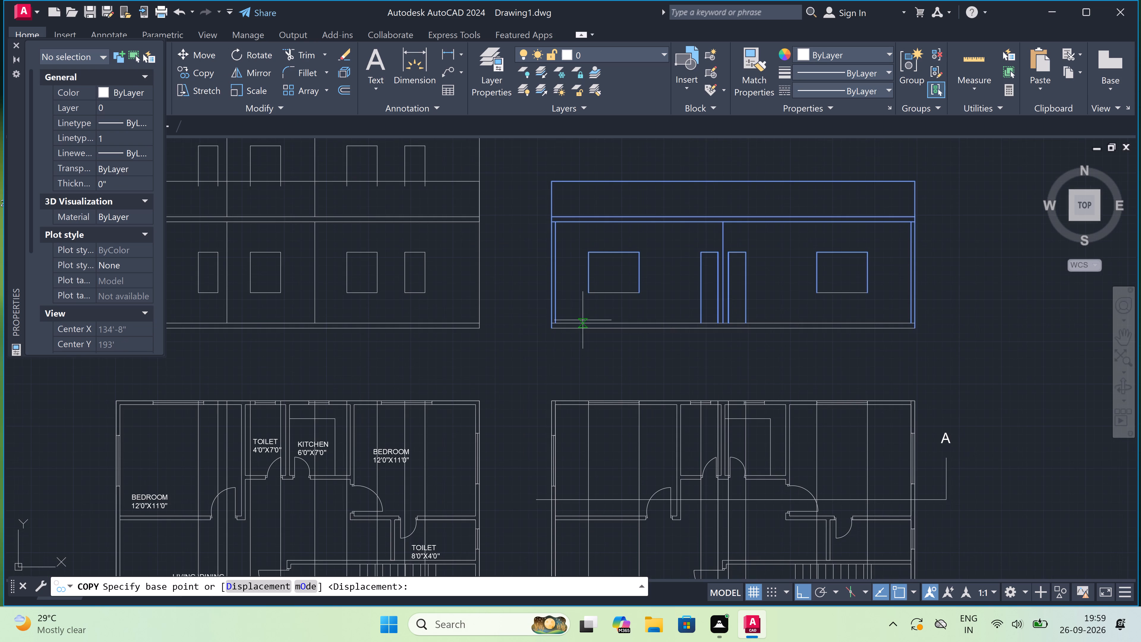
pyautogui.scroll(2, 551, 323)
pyautogui.click(551, 323)
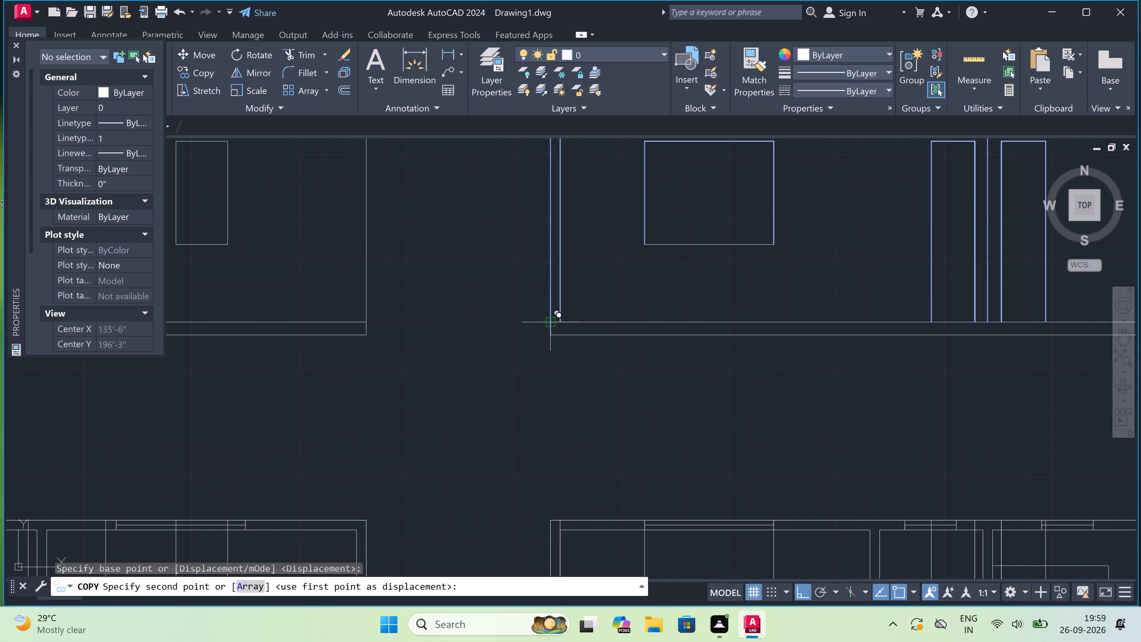
pyautogui.scroll(-2, 548, 309)
pyautogui.scroll(3, 546, 192)
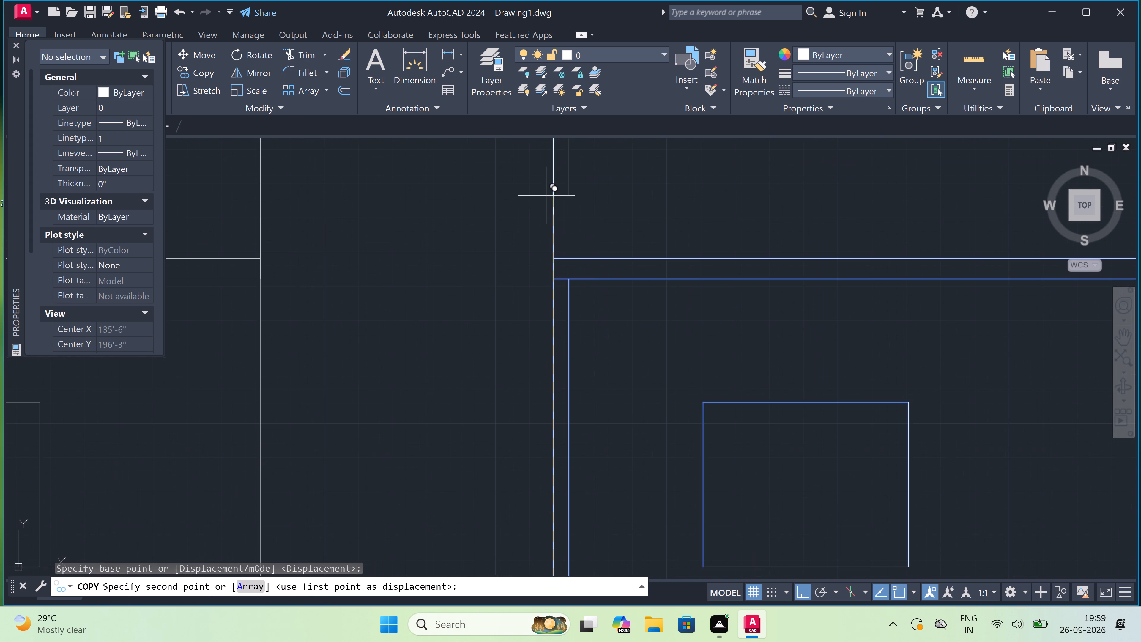
pyautogui.click(556, 261)
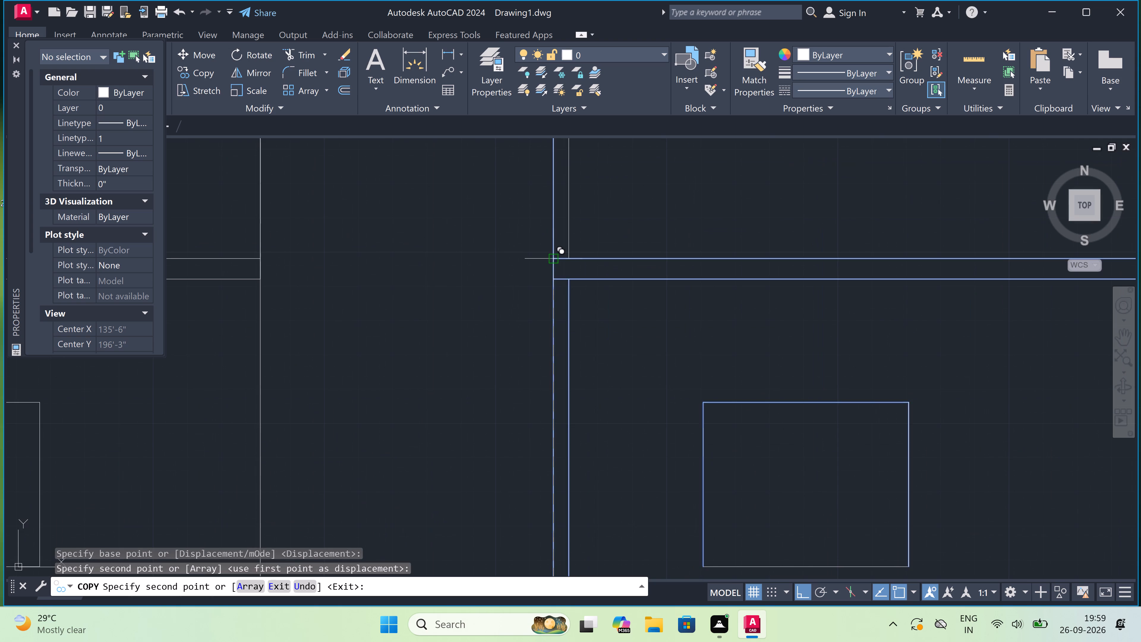
pyautogui.scroll(-4, 556, 261)
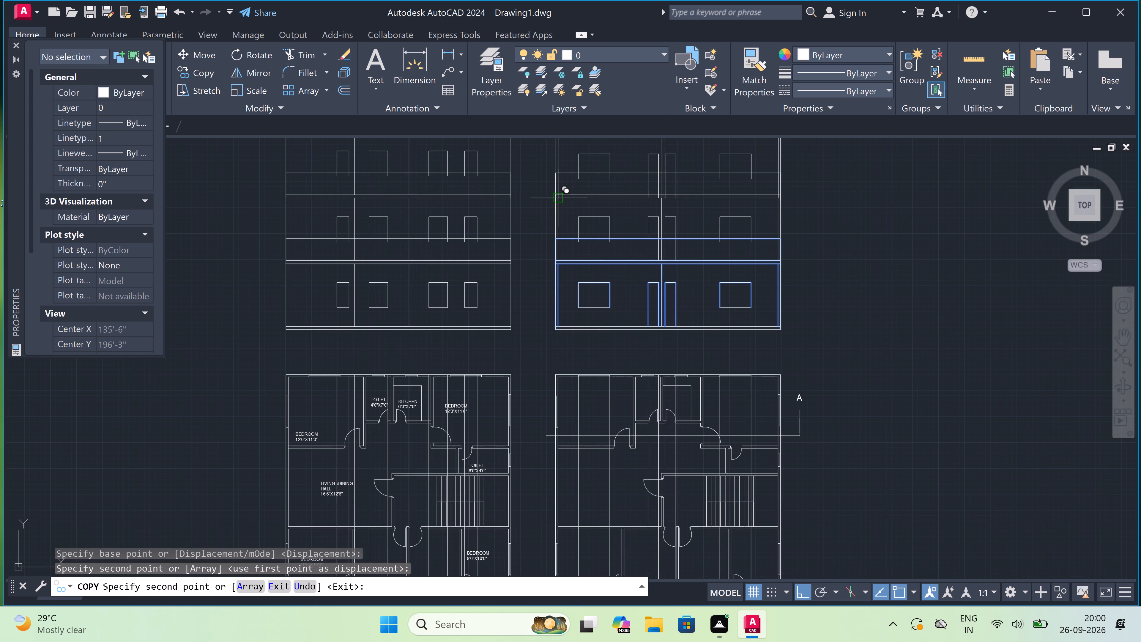
pyautogui.scroll(5, 552, 177)
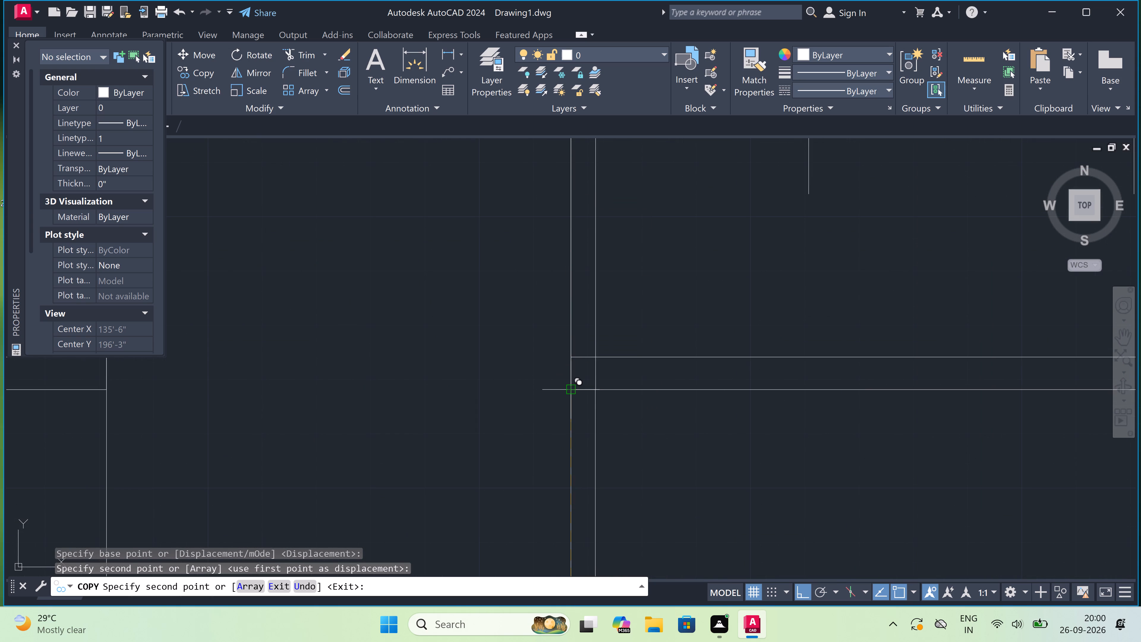
pyautogui.scroll(-2, 571, 391)
pyautogui.click(571, 390)
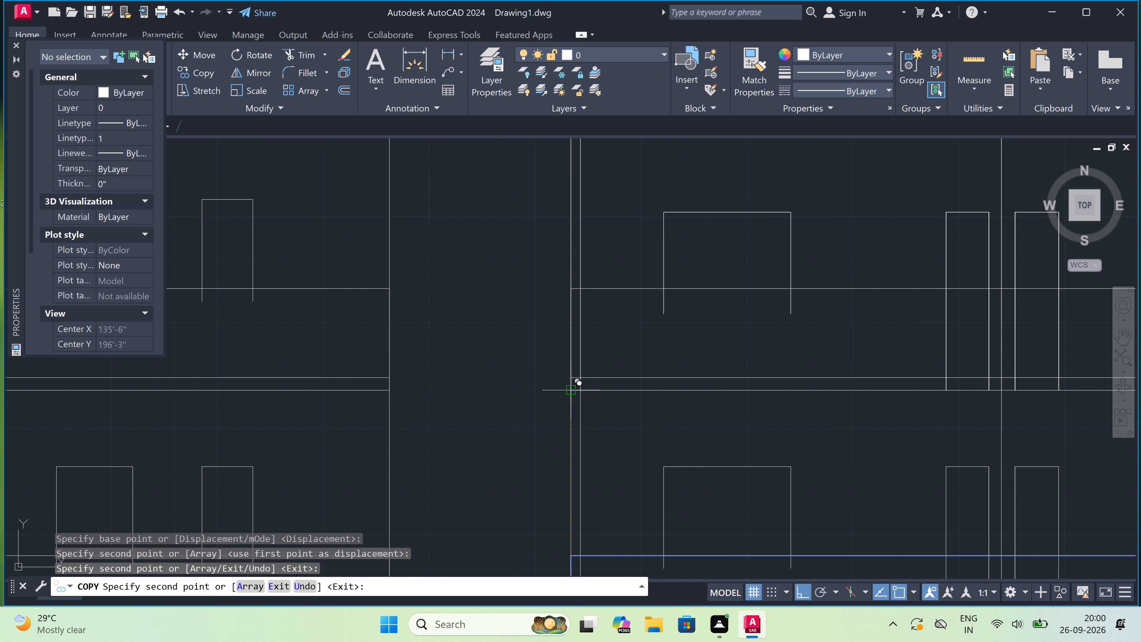
pyautogui.press('Escape')
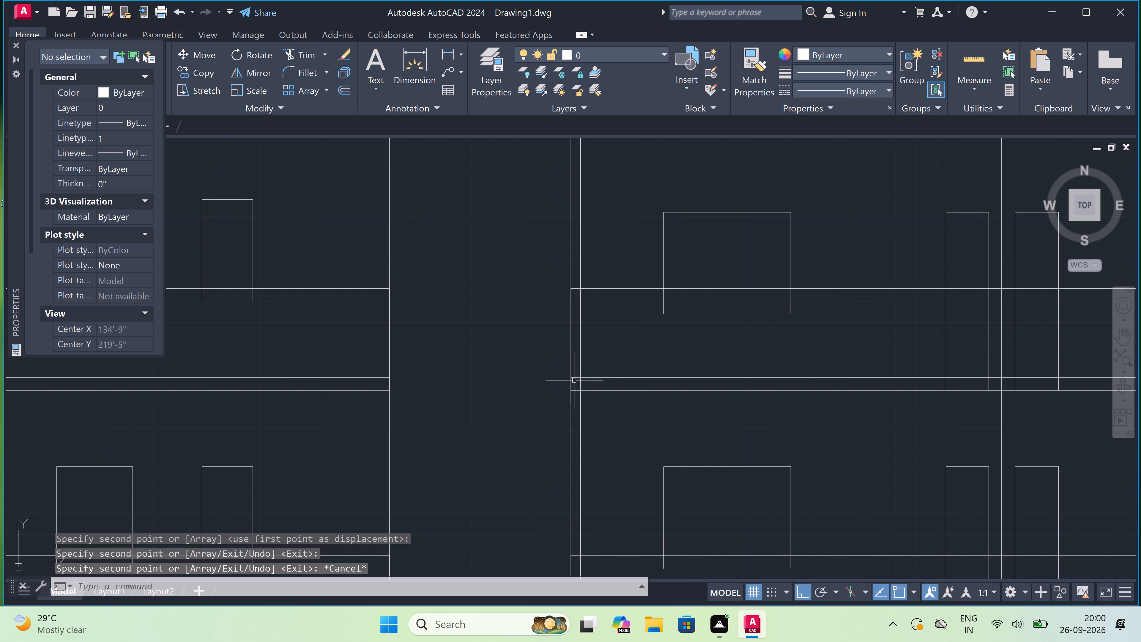
# Erase the two leftover parapet top lines crossing the middle and top storeys of section A.
pyautogui.click(633, 259)
pyautogui.click(623, 296)
pyautogui.scroll(-2, 638, 308)
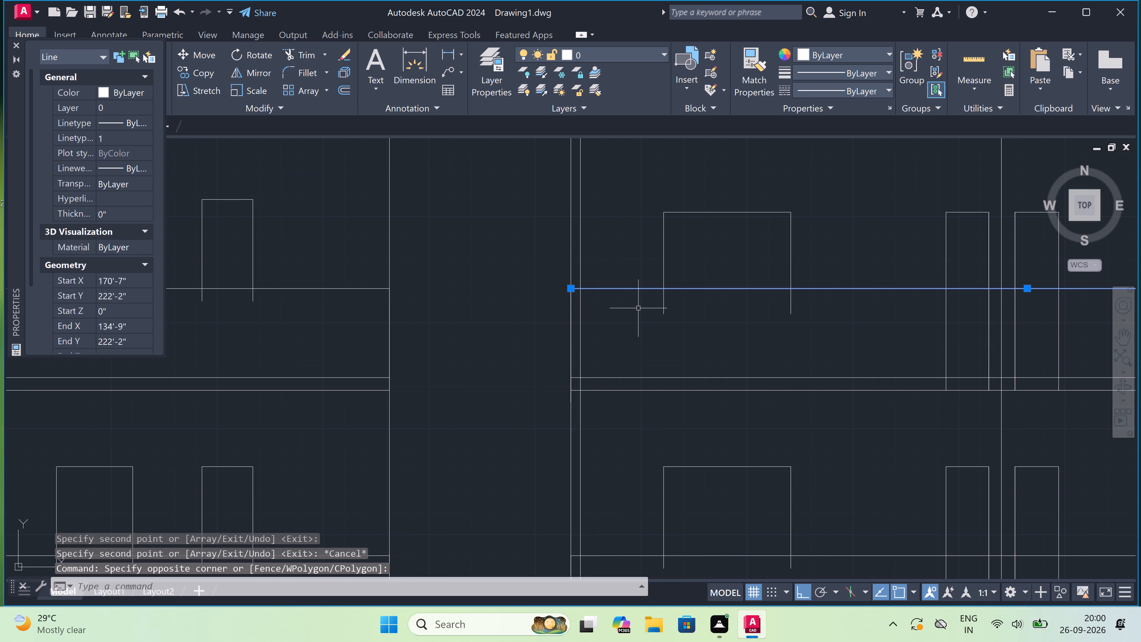
pyautogui.scroll(-1, 638, 308)
pyautogui.scroll(2, 639, 369)
pyautogui.click(639, 367)
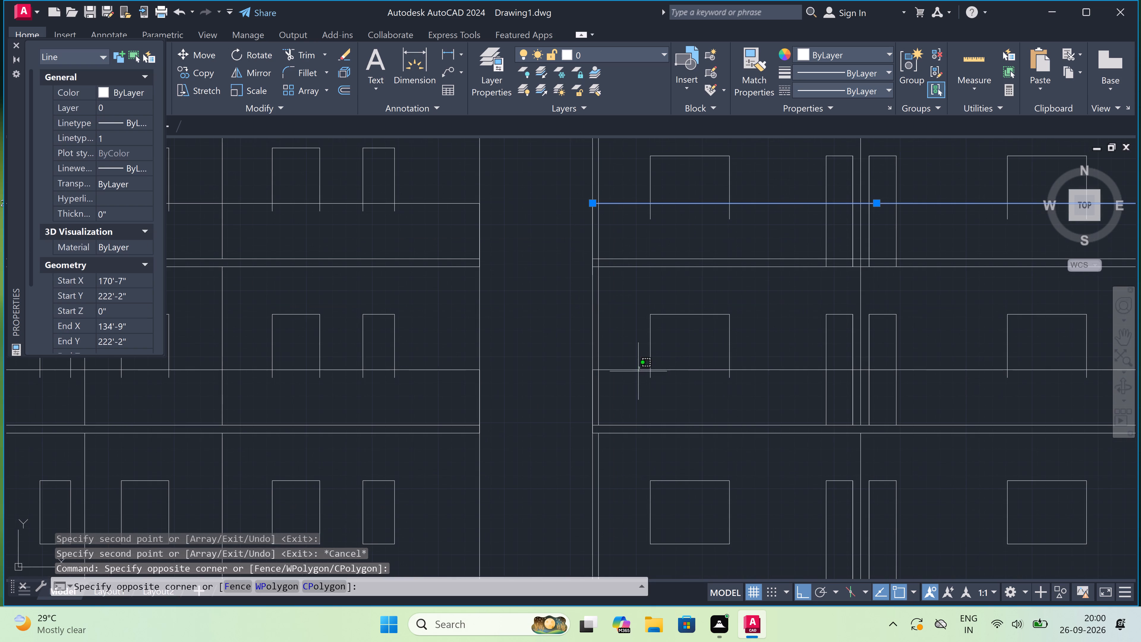
pyautogui.doubleClick(634, 377)
pyautogui.press('Delete')
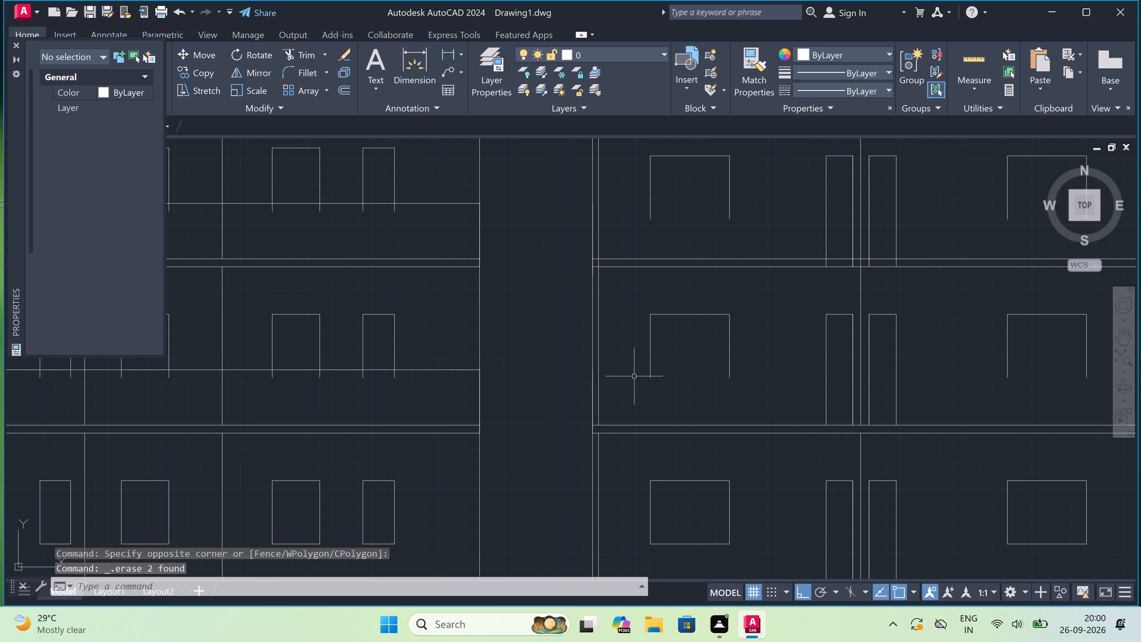
# Draw sill lines between the jamb ends to close the bottoms of both window openings on section A's middle storey.
pyautogui.write('L')
pyautogui.press('space')
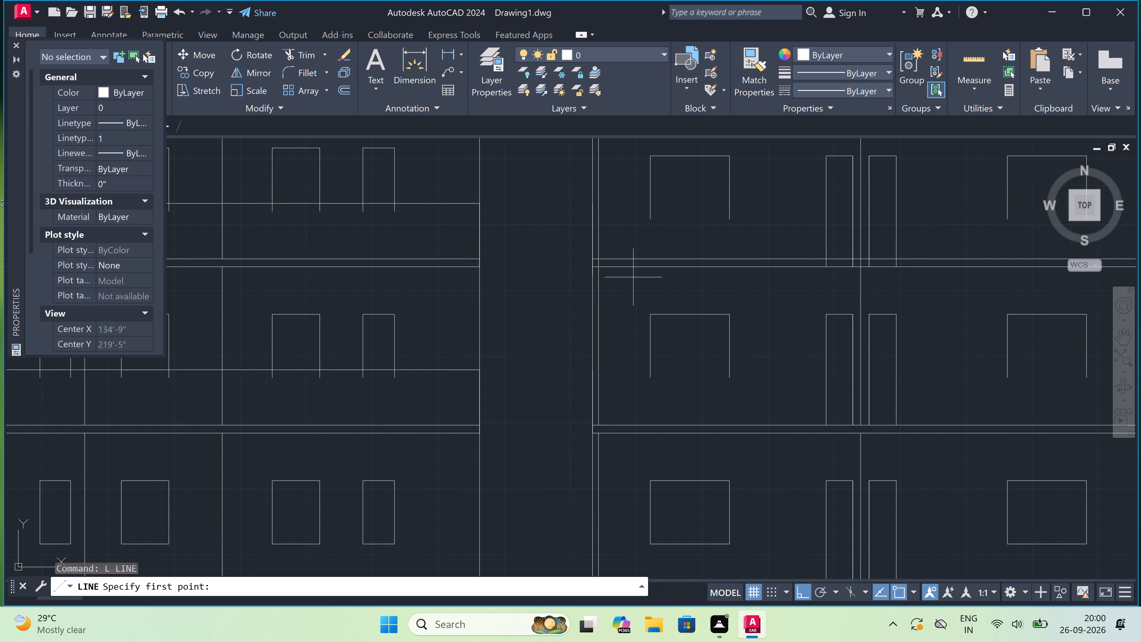
pyautogui.doubleClick(649, 378)
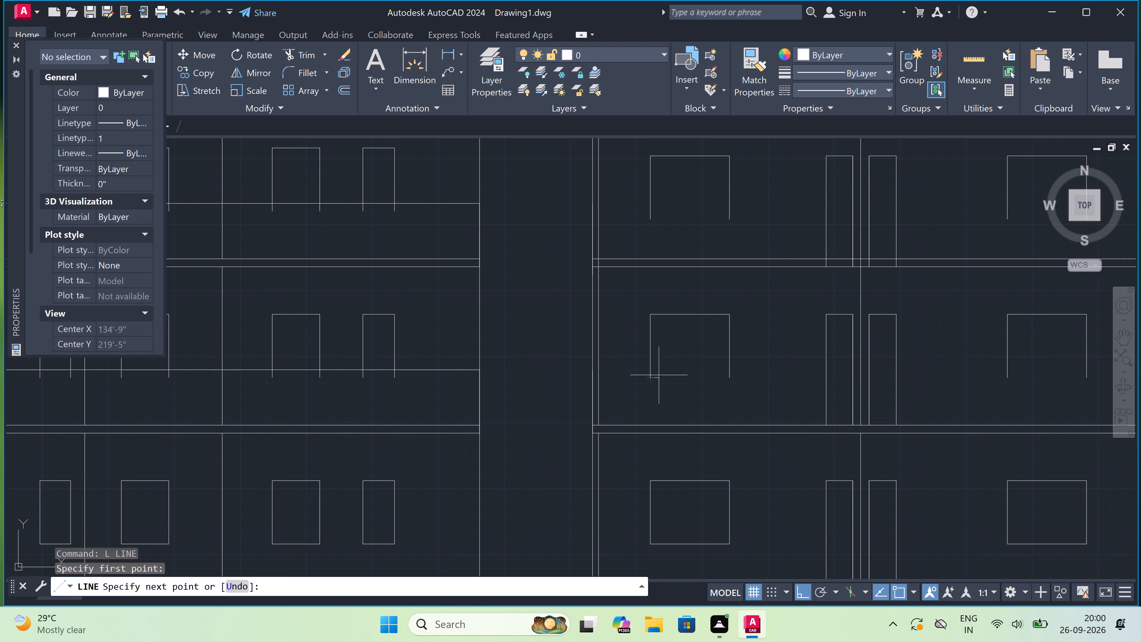
pyautogui.doubleClick(730, 378)
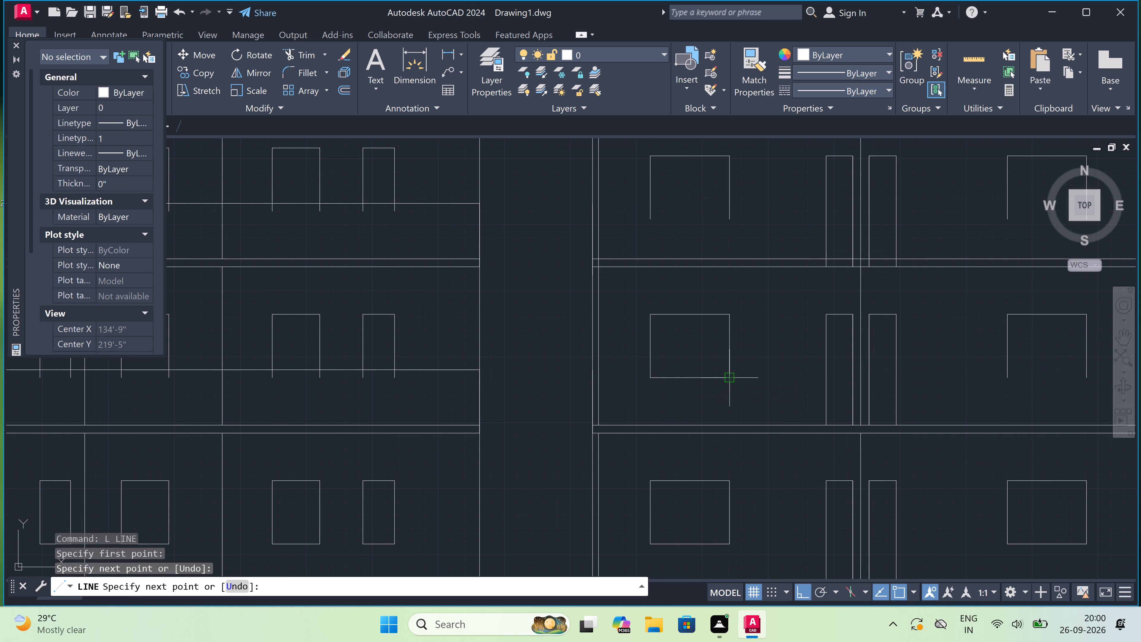
pyautogui.press('Escape')
pyautogui.press('space')
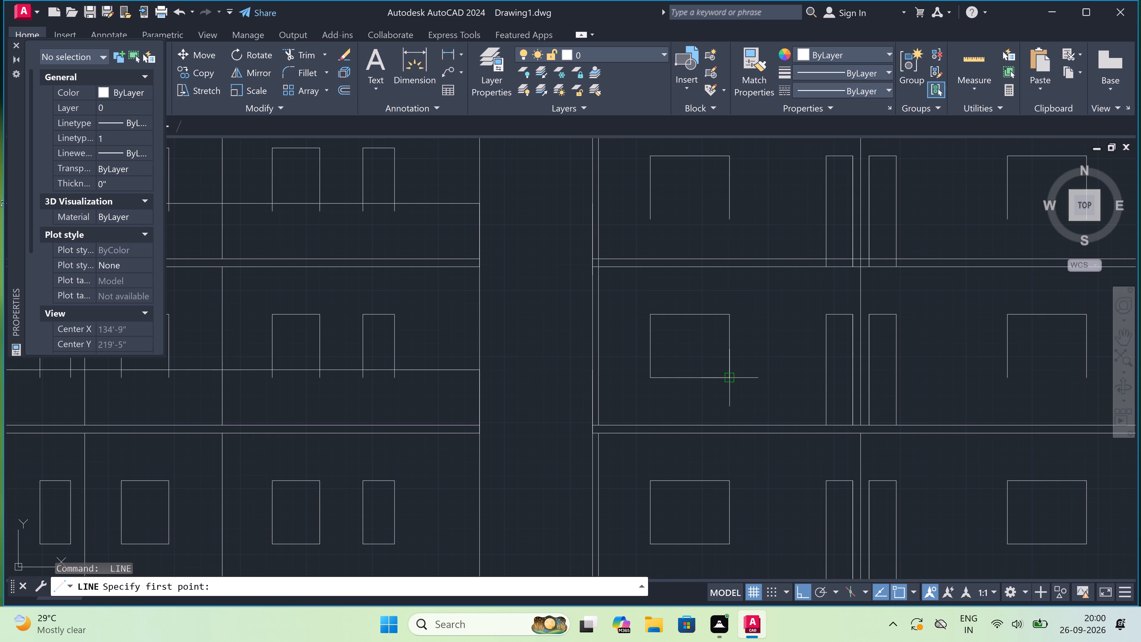
pyautogui.scroll(-2, 705, 367)
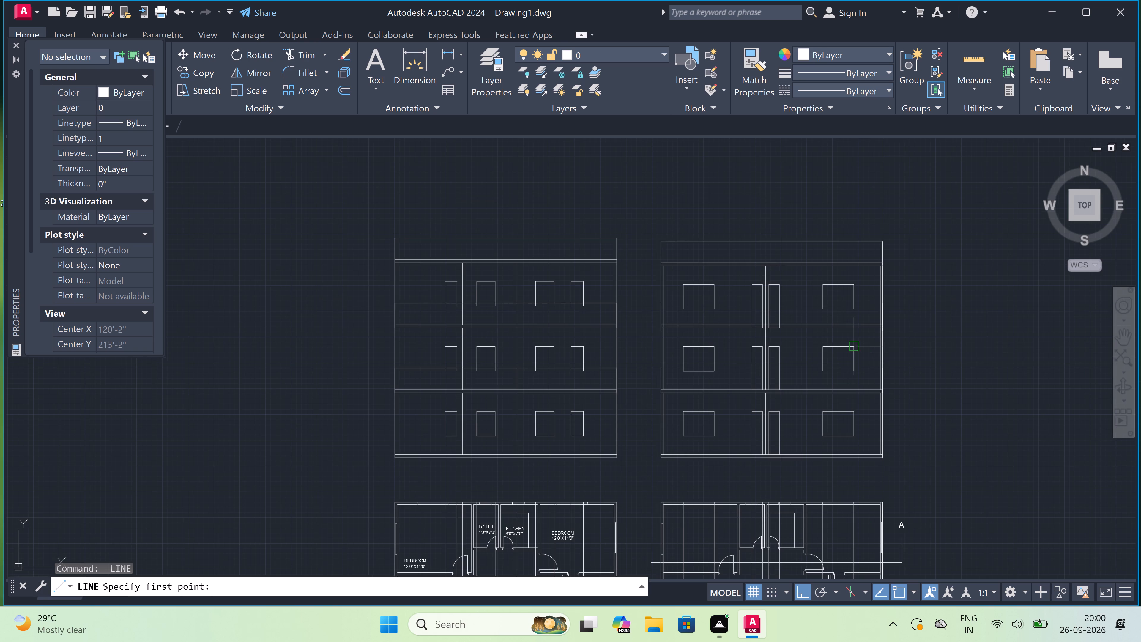
pyautogui.scroll(1, 859, 347)
pyautogui.scroll(1, 828, 373)
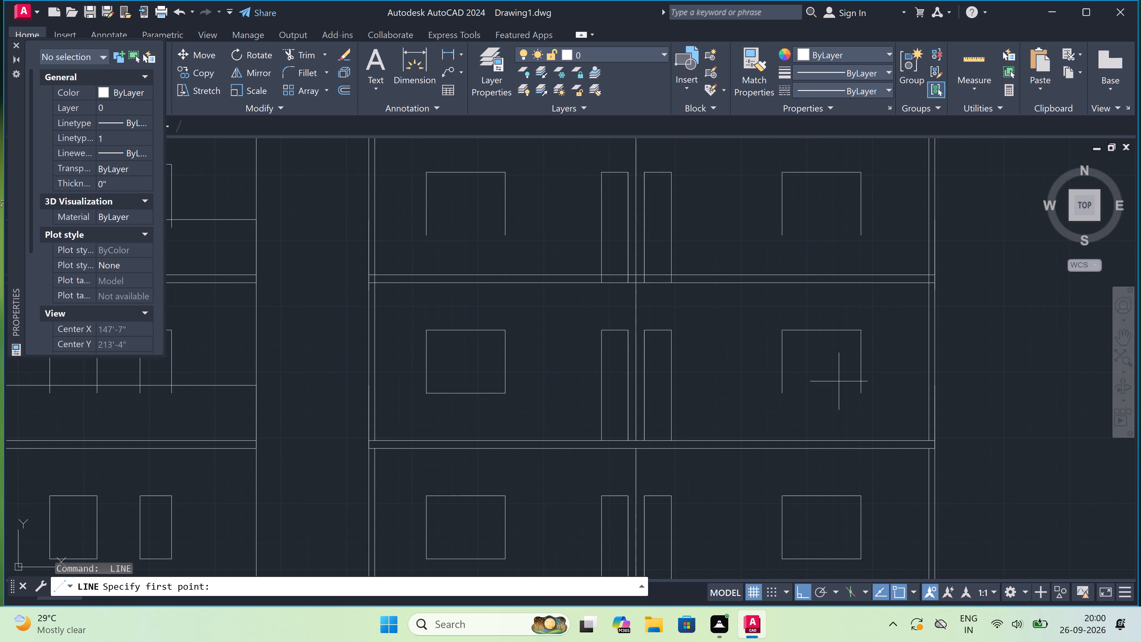
pyautogui.click(863, 396)
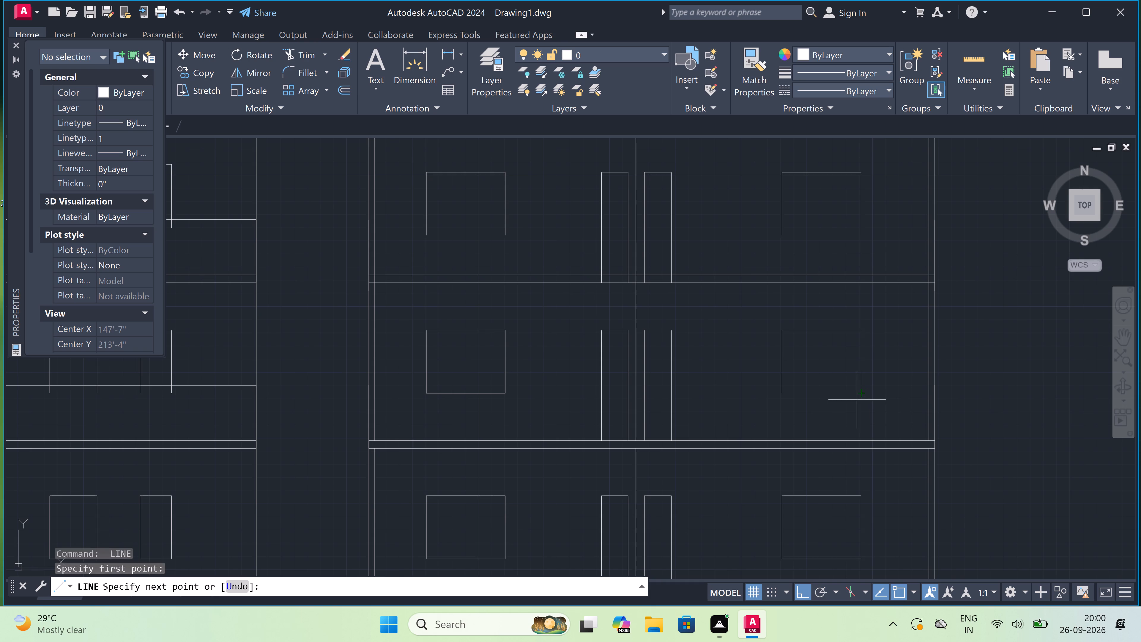
pyautogui.click(786, 390)
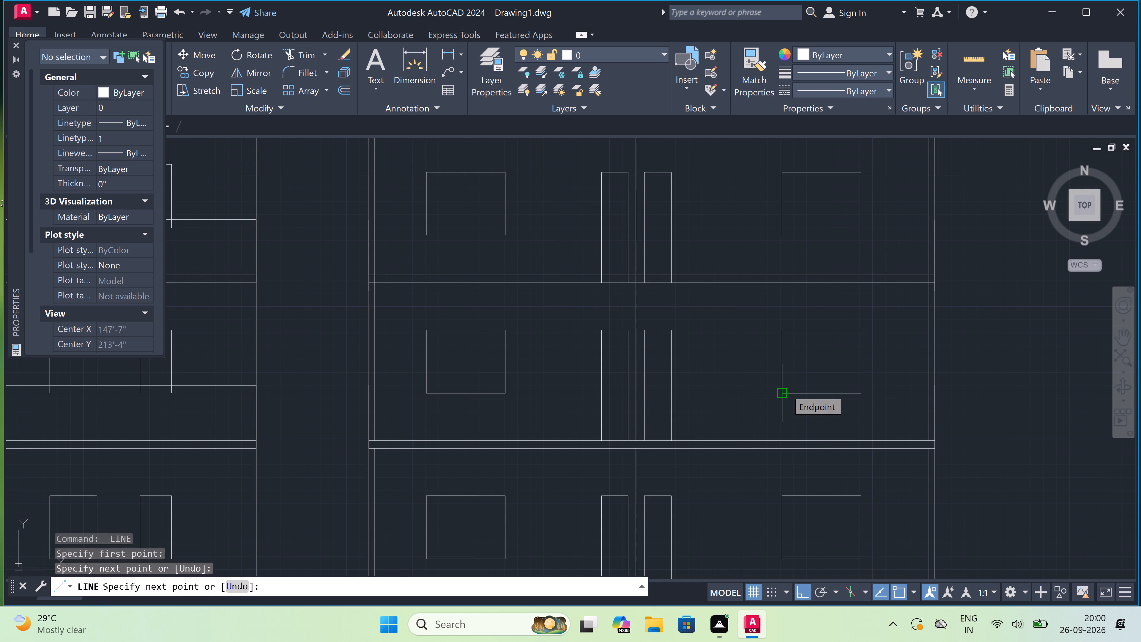
# Draw sill lines between the jamb ends to close the bottoms of both window openings on section A's top storey.
pyautogui.press('Escape')
pyautogui.press('space')
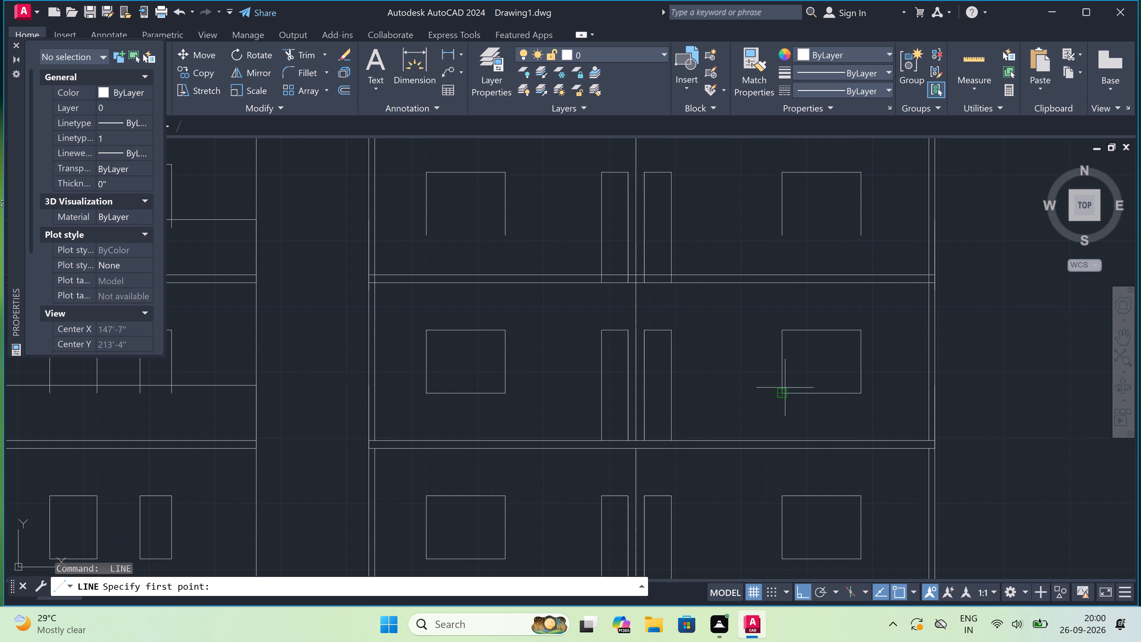
pyautogui.scroll(-1, 770, 380)
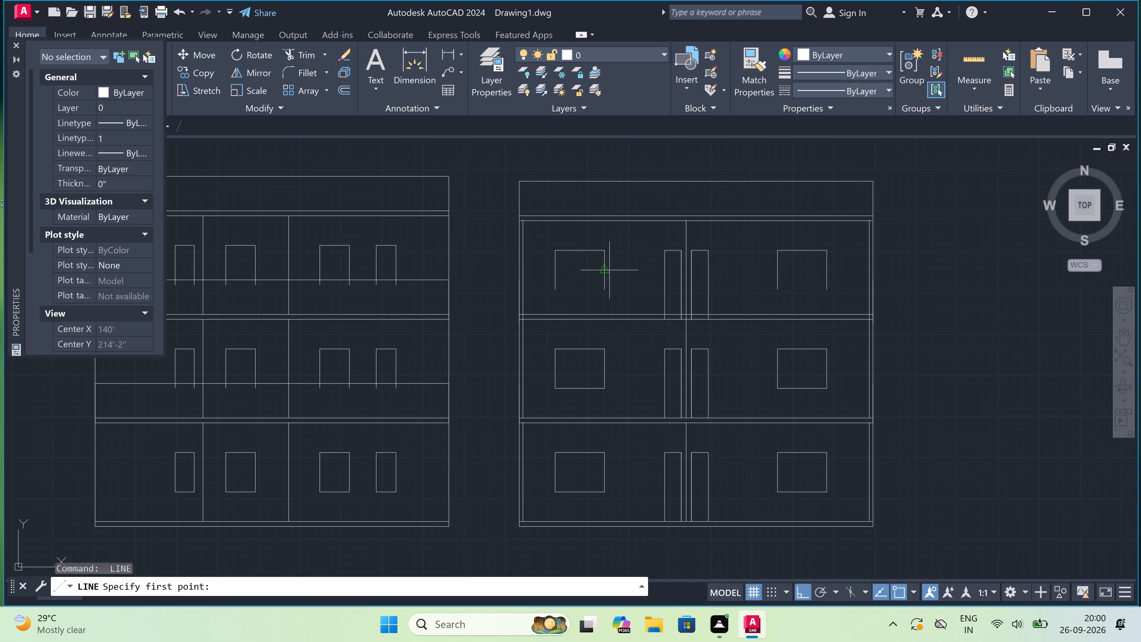
pyautogui.scroll(2, 610, 271)
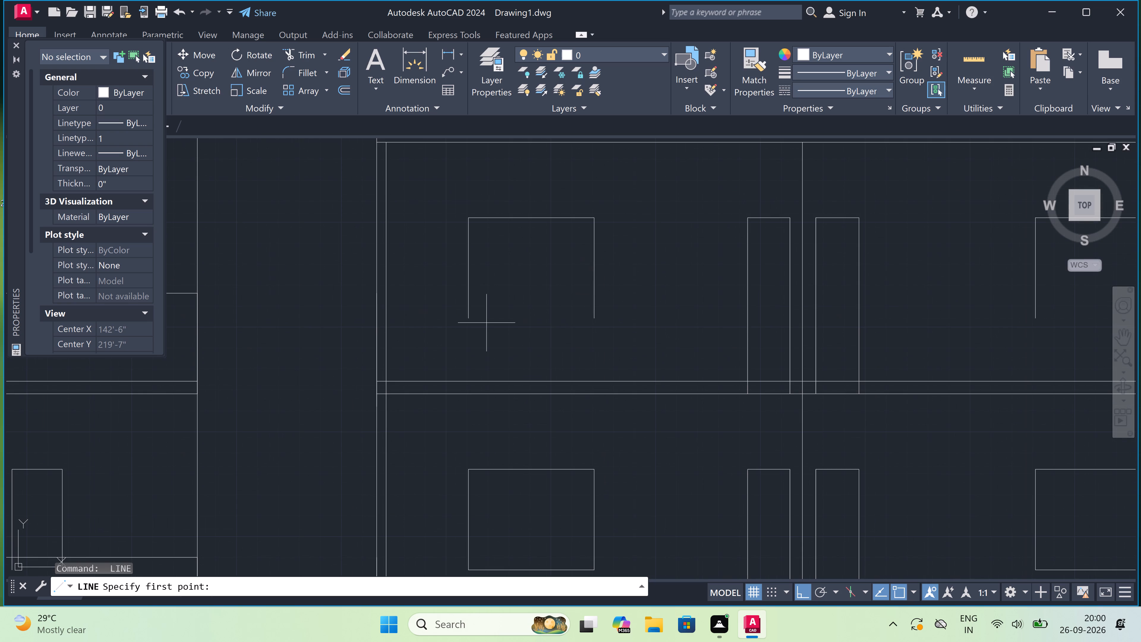
pyautogui.click(469, 312)
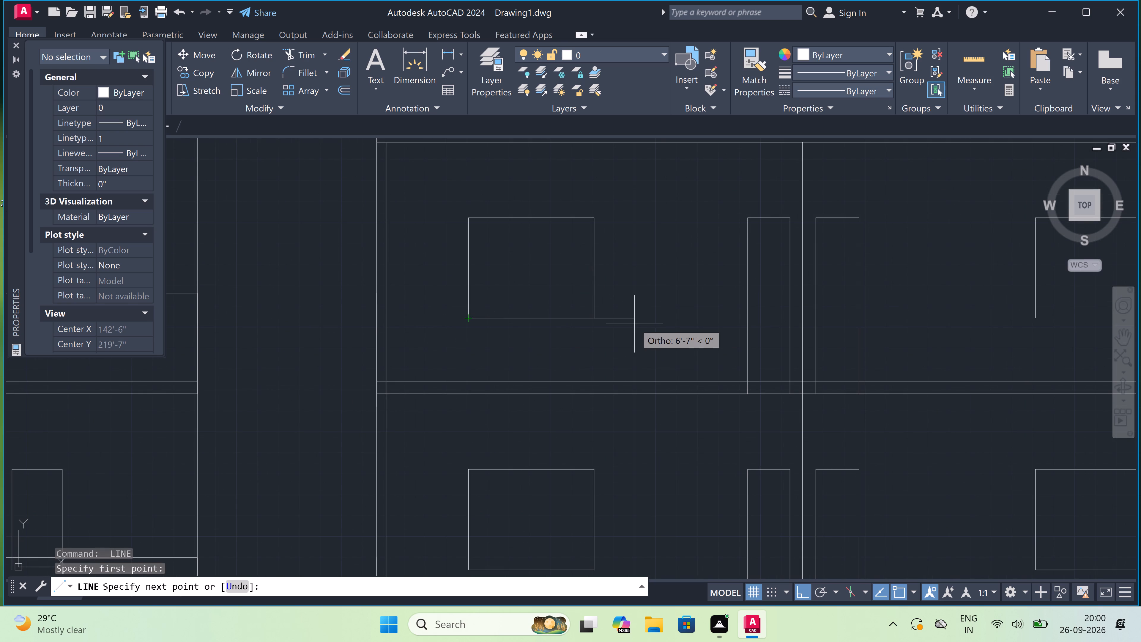
pyautogui.click(594, 317)
pyautogui.scroll(-3, 594, 317)
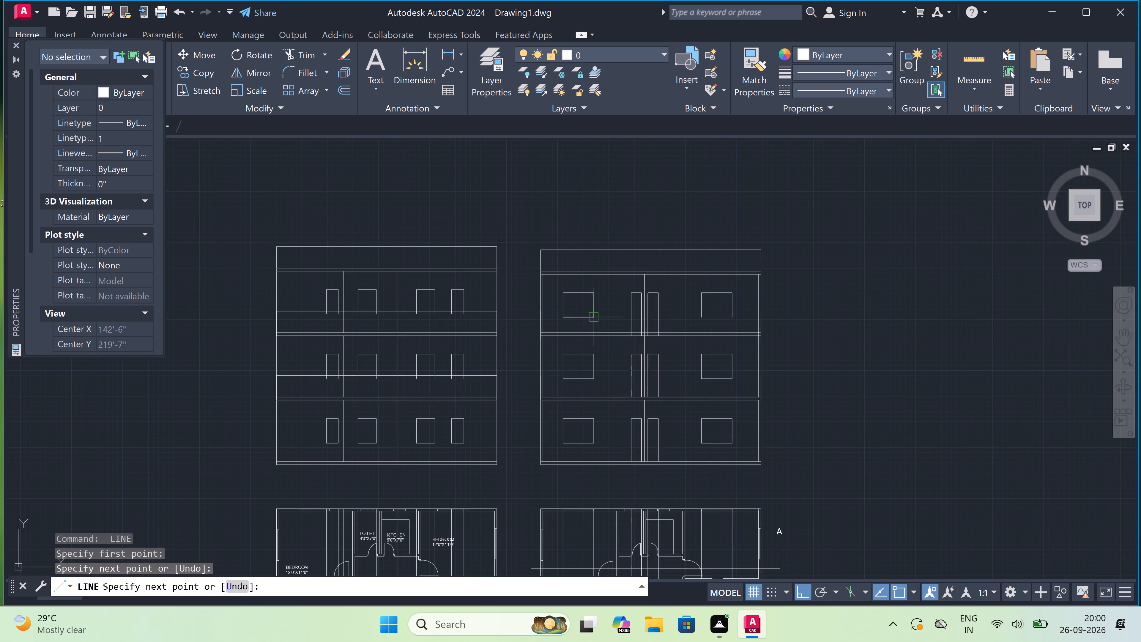
pyautogui.scroll(2, 594, 317)
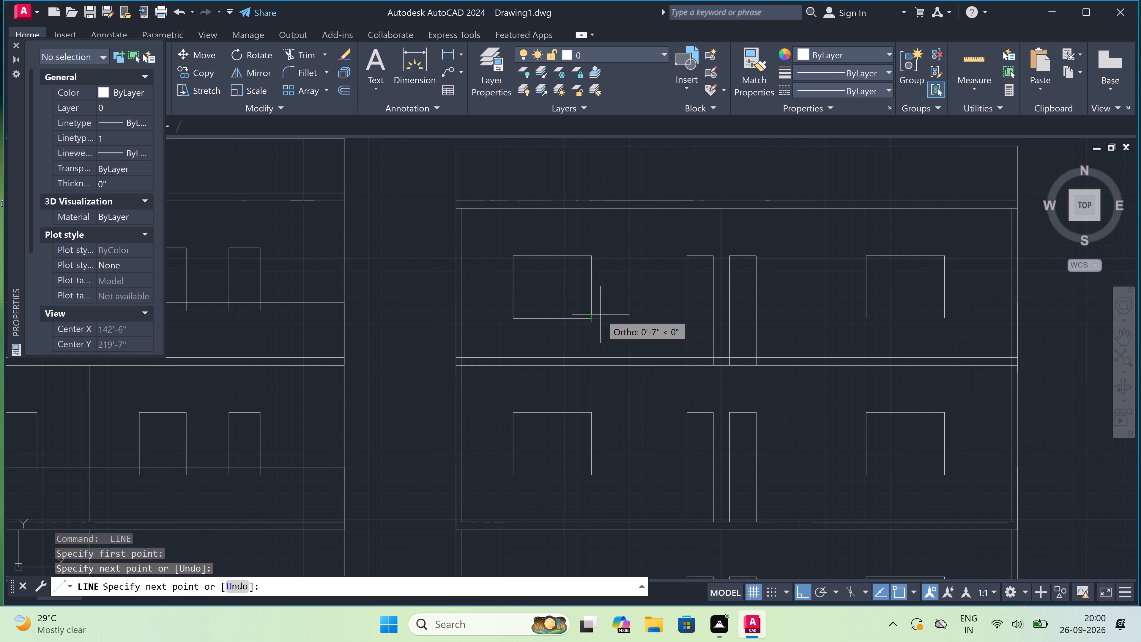
pyautogui.press('Escape')
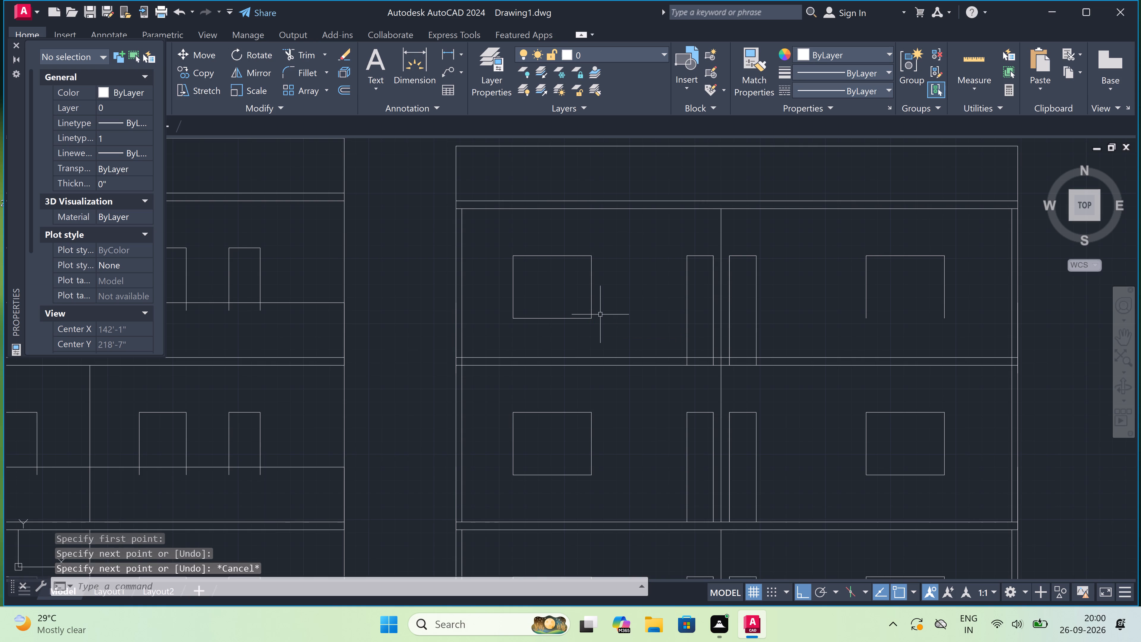
pyautogui.press('space')
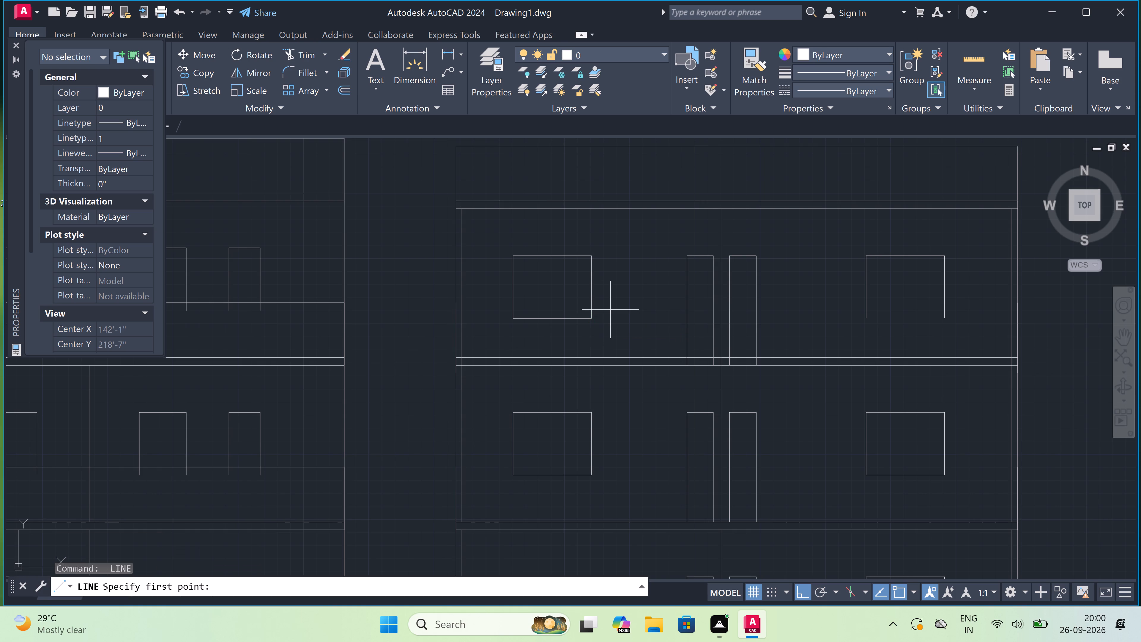
pyautogui.click(944, 318)
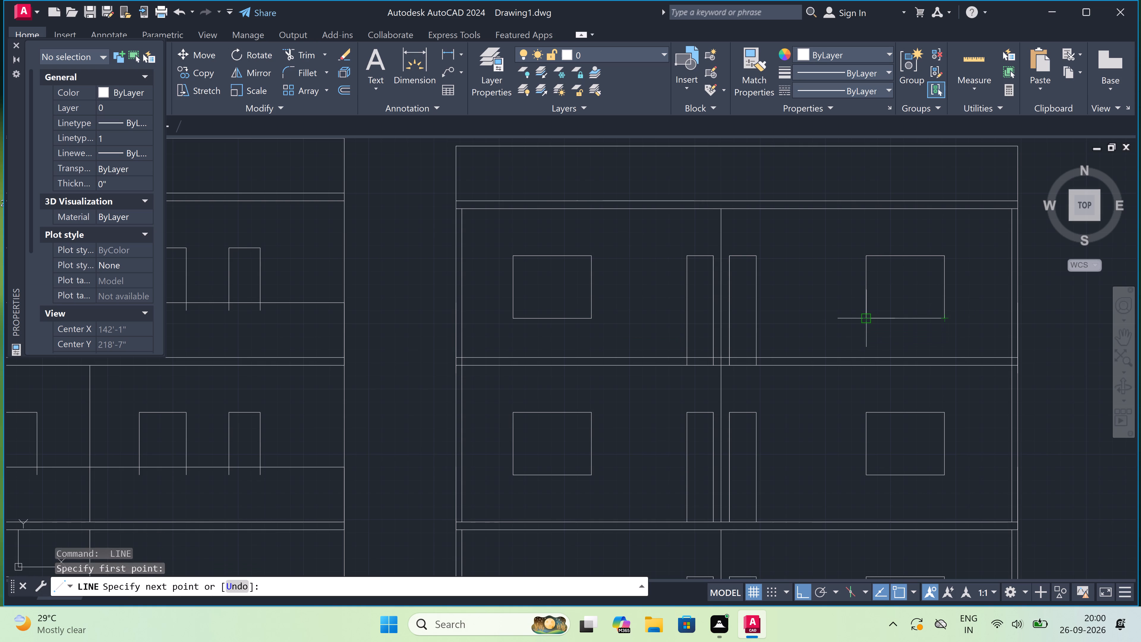
pyautogui.click(863, 319)
pyautogui.press('Escape')
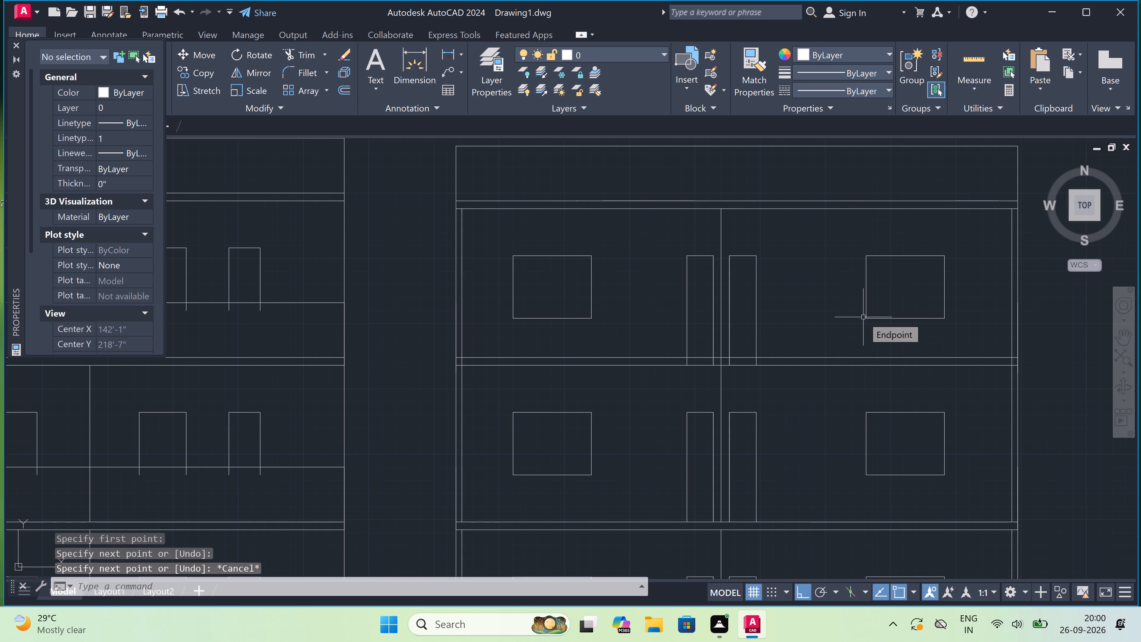
# Trim the inner wall, partition and door lines crossing the slab between section A's middle and top storeys.
pyautogui.write('TR')
pyautogui.press('space')
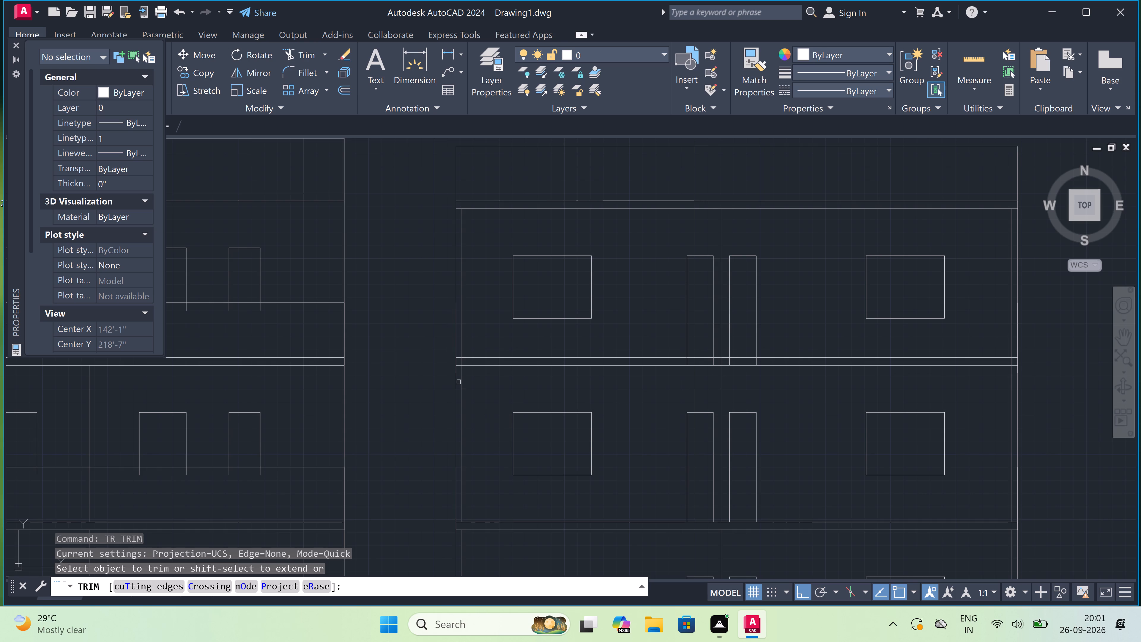
pyautogui.scroll(1, 462, 357)
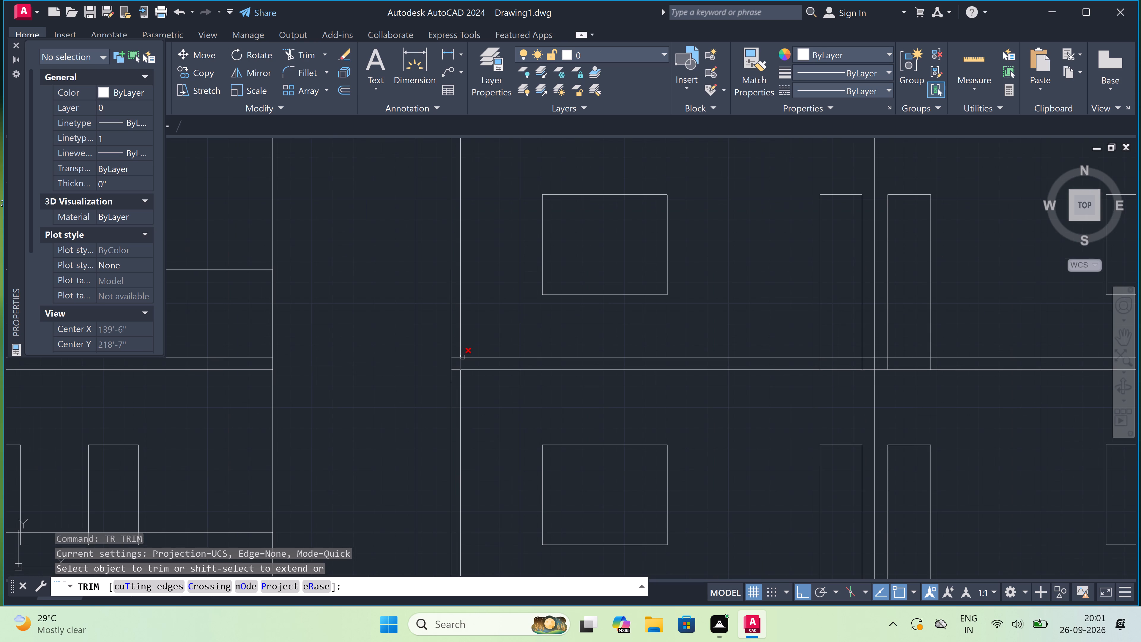
pyautogui.click(460, 362)
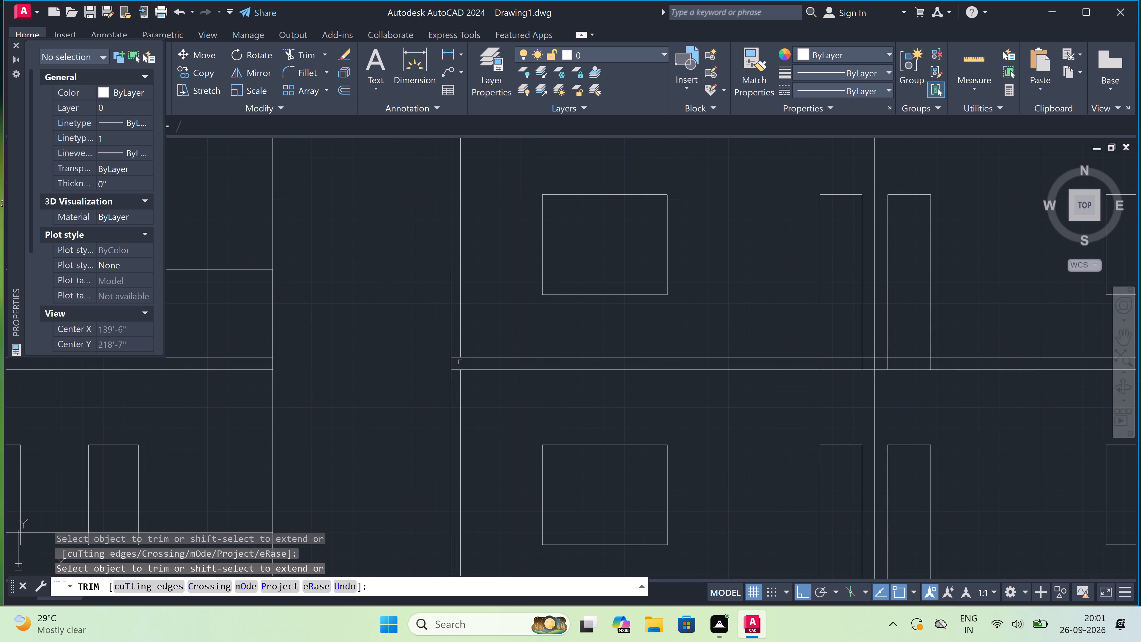
pyautogui.scroll(-1, 460, 362)
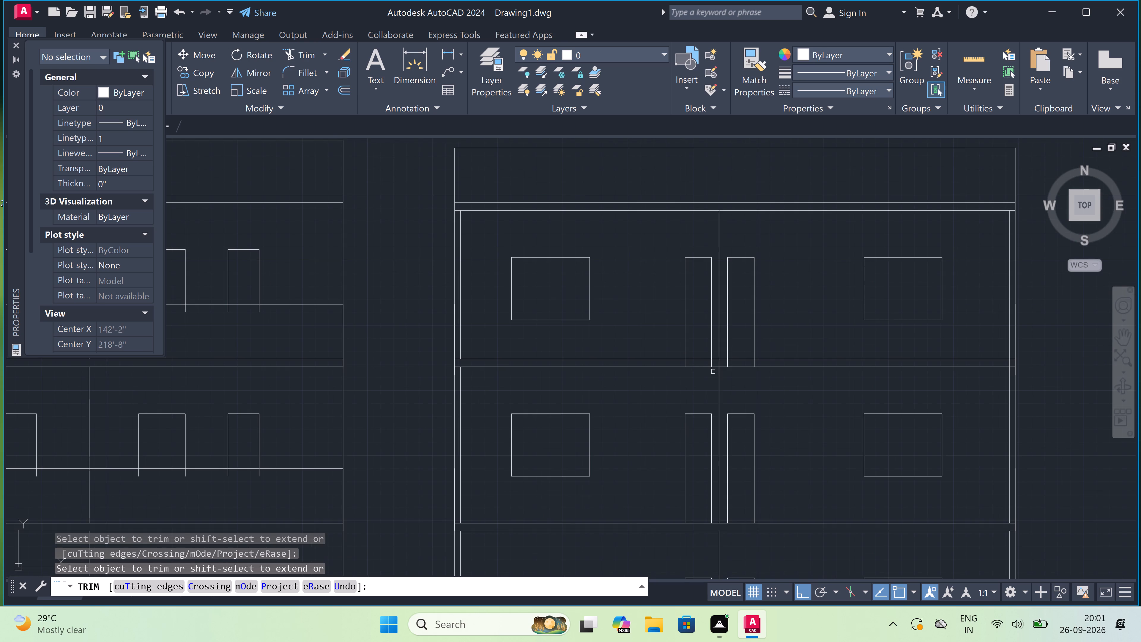
pyautogui.scroll(1, 731, 370)
pyautogui.scroll(2, 767, 361)
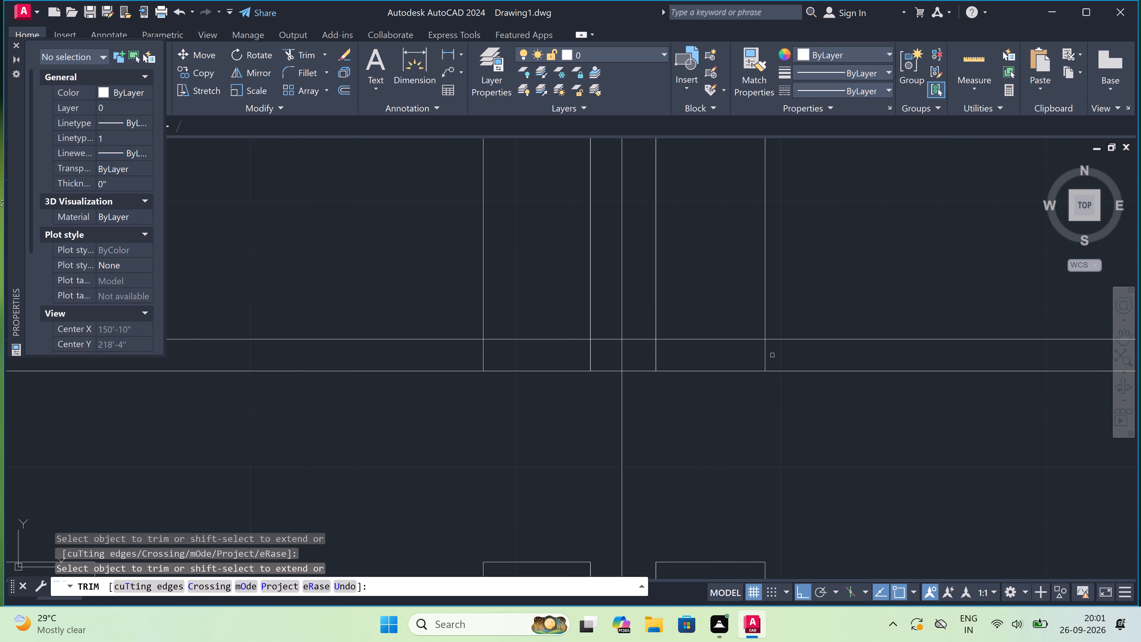
pyautogui.click(773, 354)
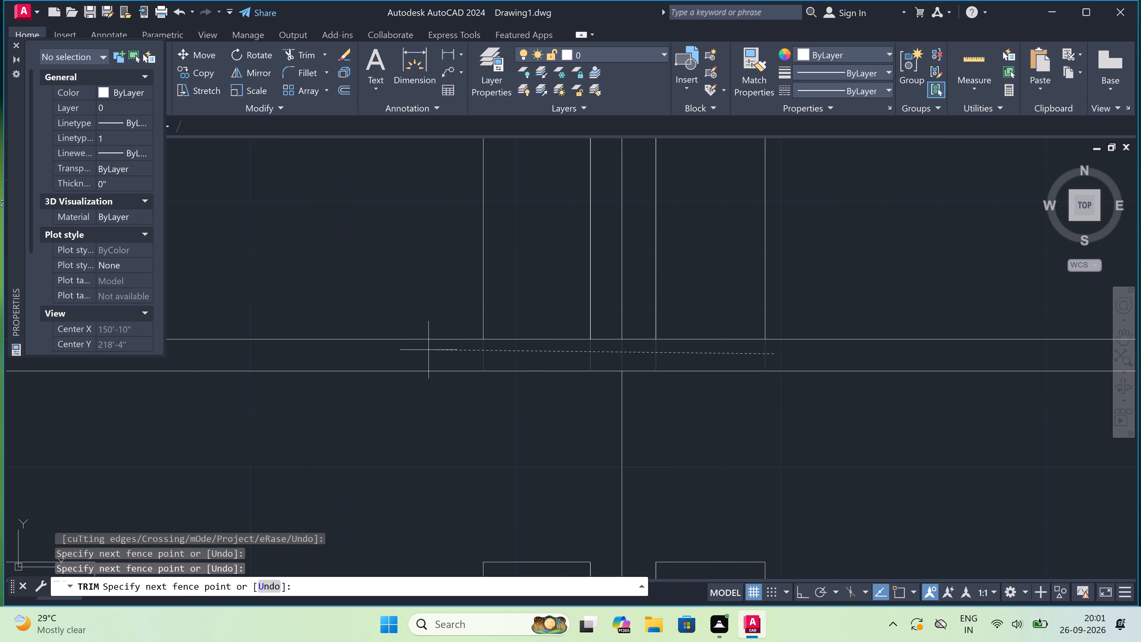
pyautogui.click(429, 351)
pyautogui.scroll(-4, 430, 351)
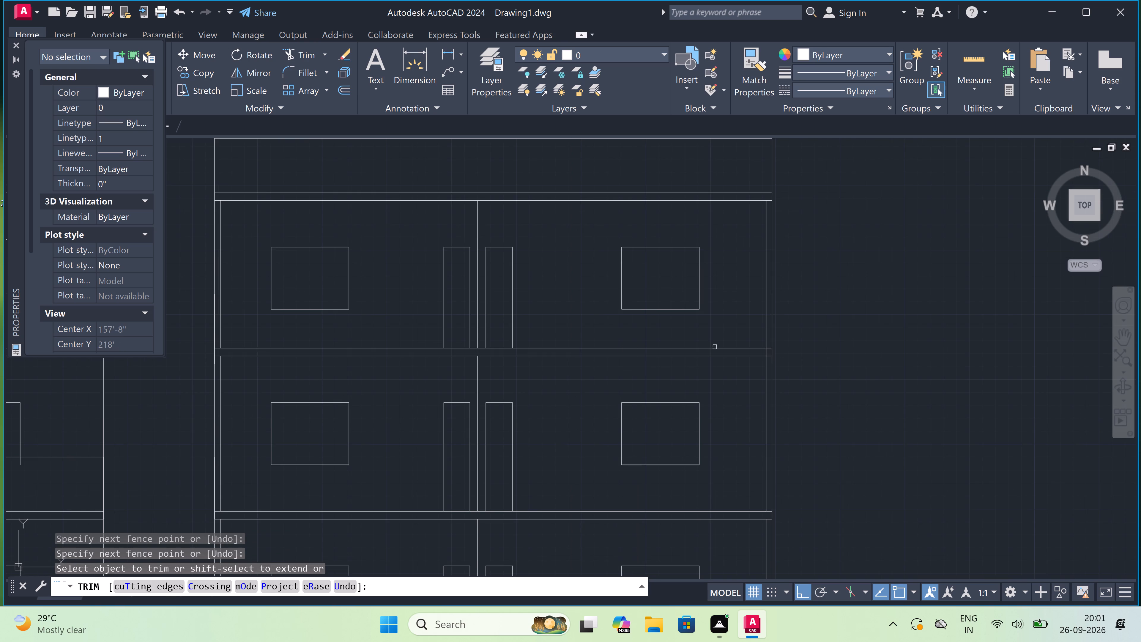
pyautogui.scroll(2, 737, 339)
pyautogui.scroll(1, 811, 373)
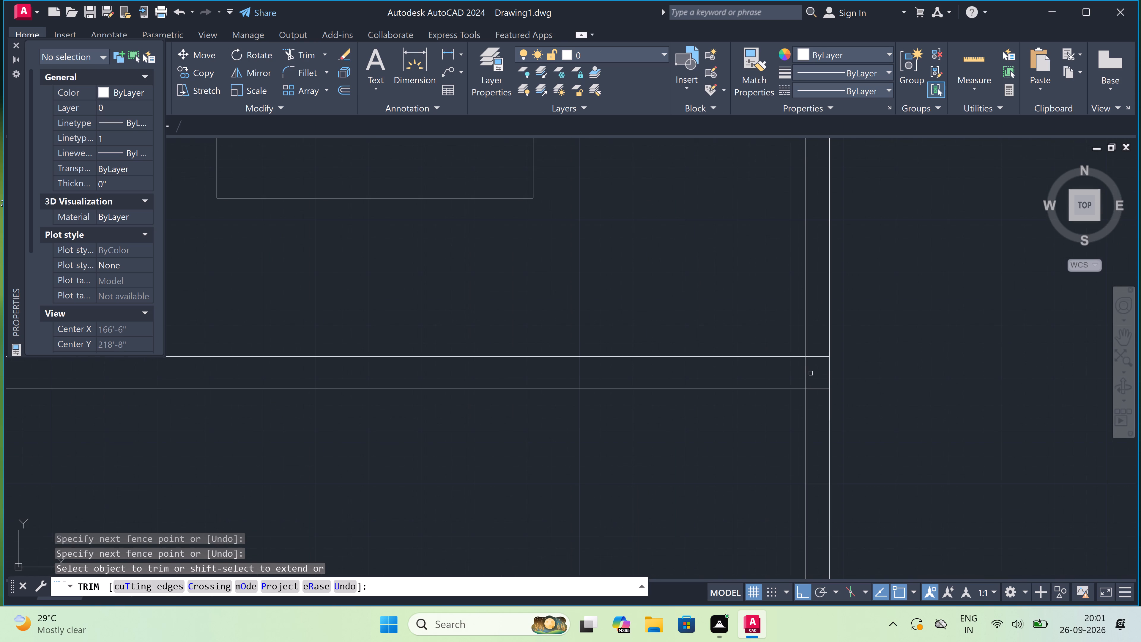
pyautogui.click(812, 371)
pyautogui.click(787, 365)
pyautogui.scroll(-4, 787, 365)
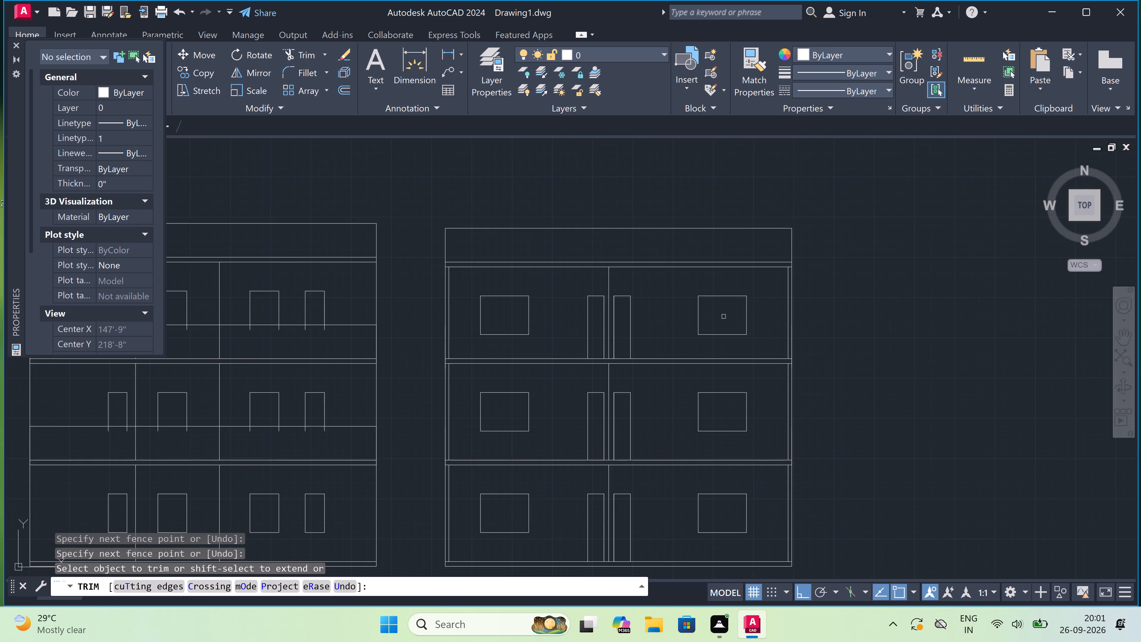
pyautogui.scroll(-3, 724, 317)
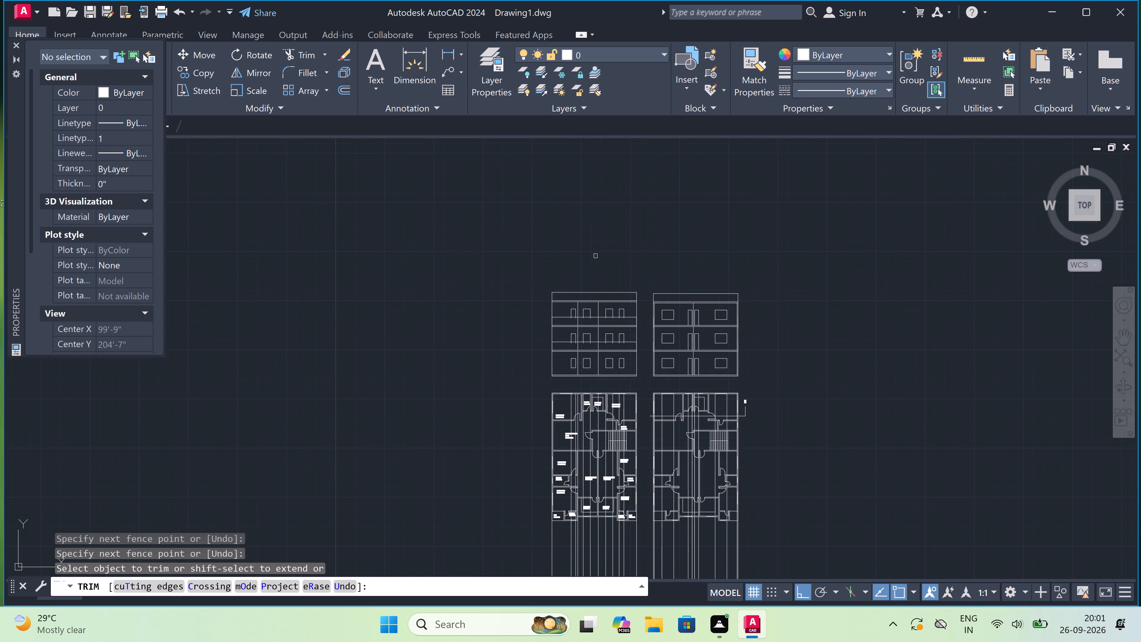
pyautogui.press('Escape')
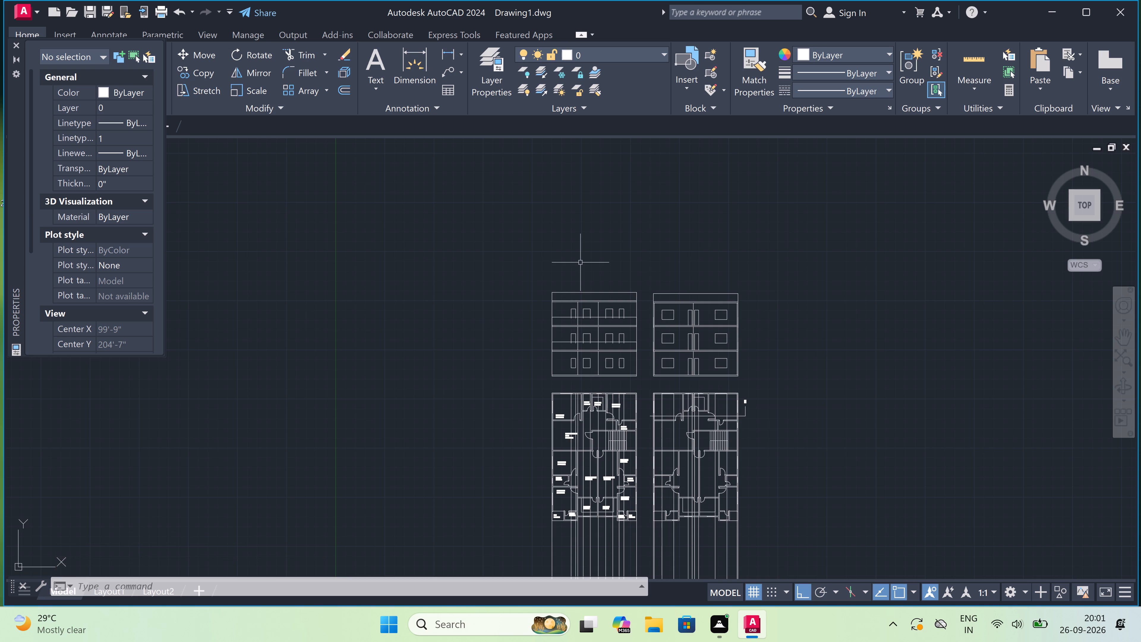
# Add the multiline text label PARAPET WALL-3'6" to the right of section A's parapet.
pyautogui.scroll(-2, 598, 198)
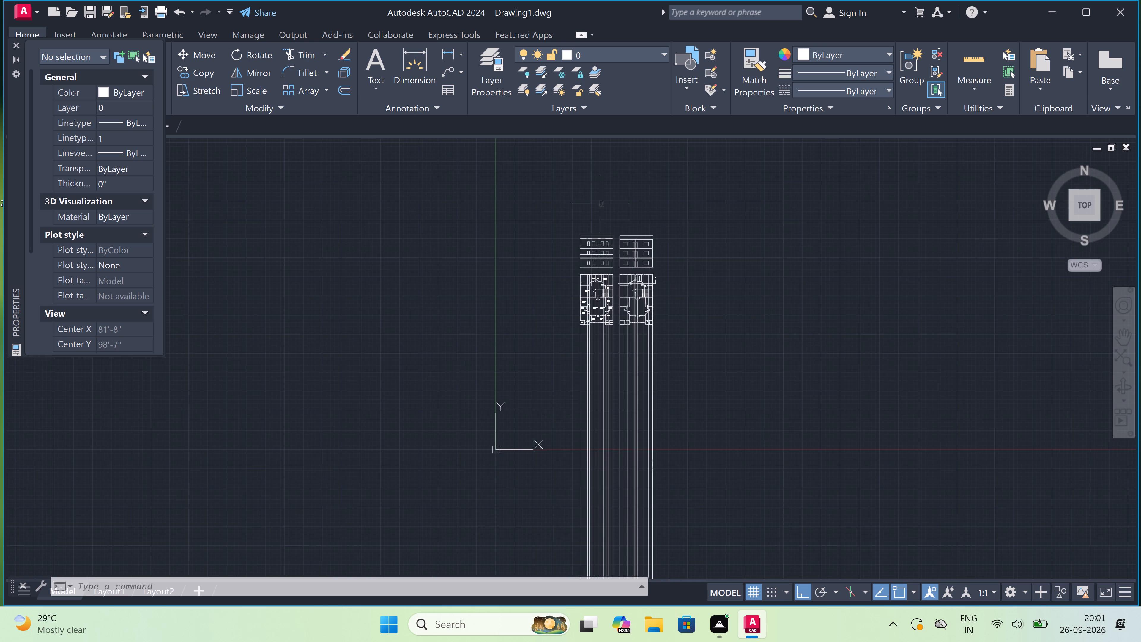
pyautogui.scroll(3, 655, 239)
pyautogui.scroll(1, 539, 192)
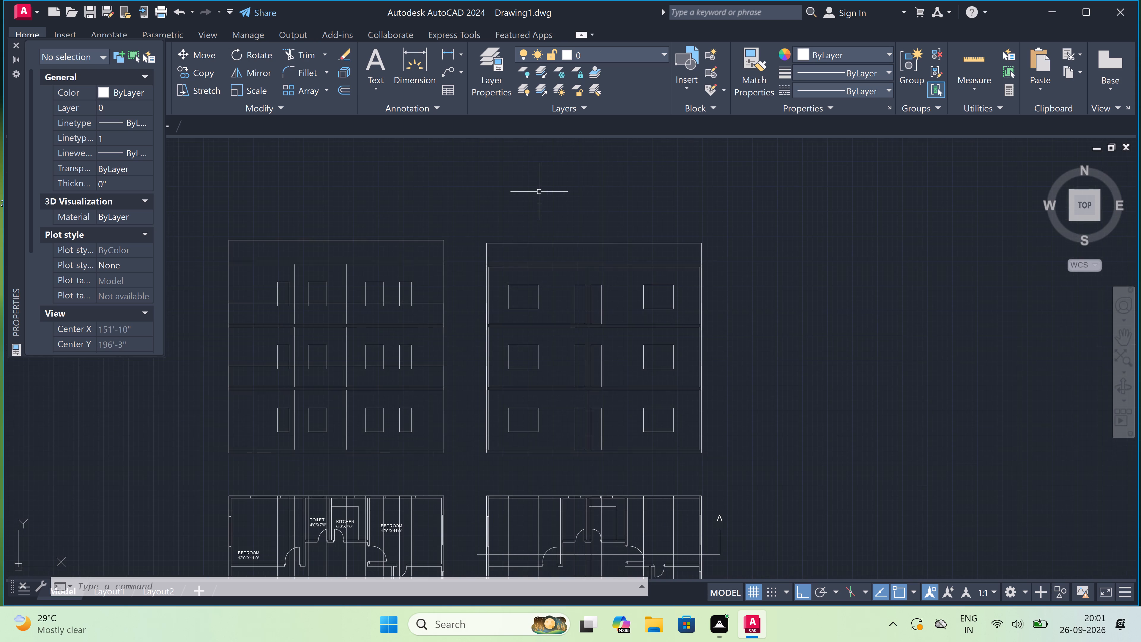
pyautogui.scroll(-2, 545, 198)
pyautogui.scroll(3, 634, 211)
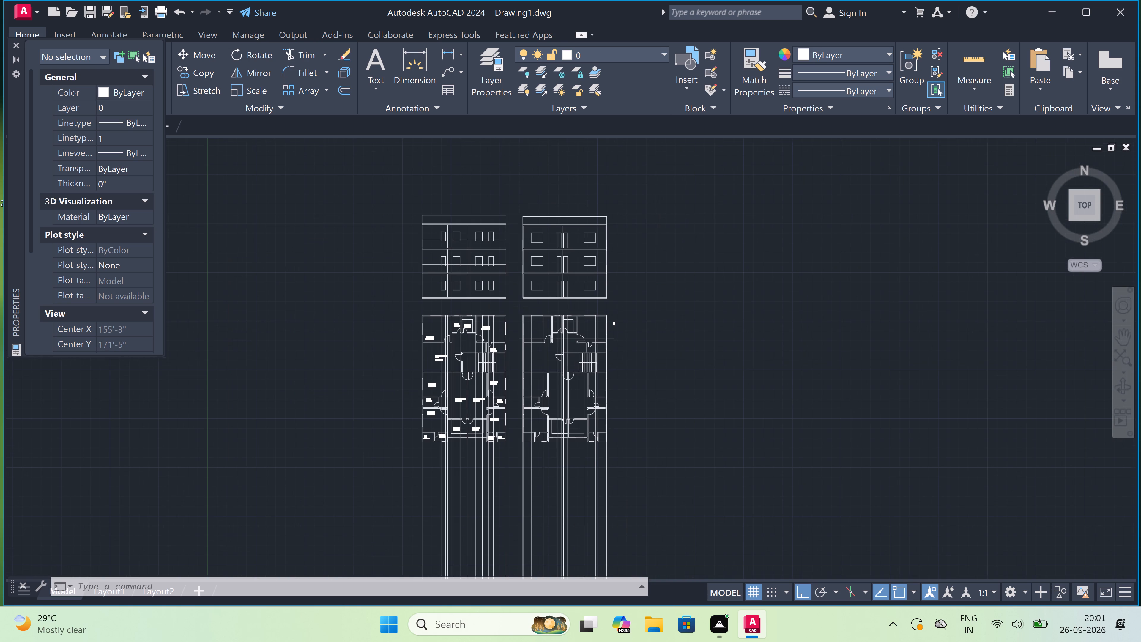
pyautogui.write('MT')
pyautogui.press('space')
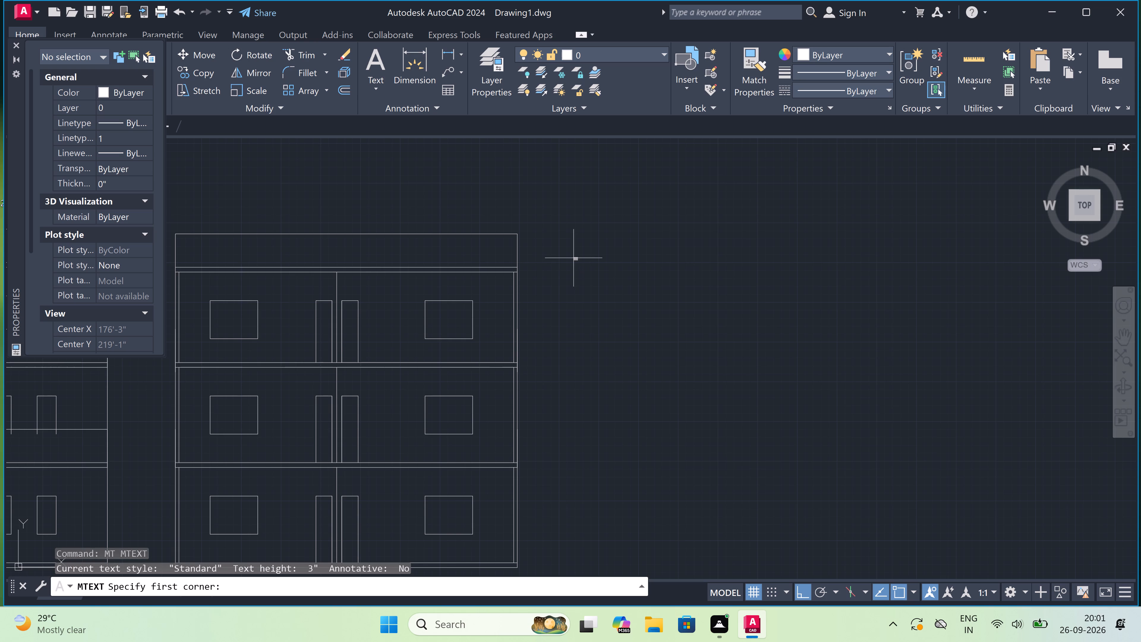
pyautogui.moveTo(564, 237); pyautogui.dragTo(568, 238)
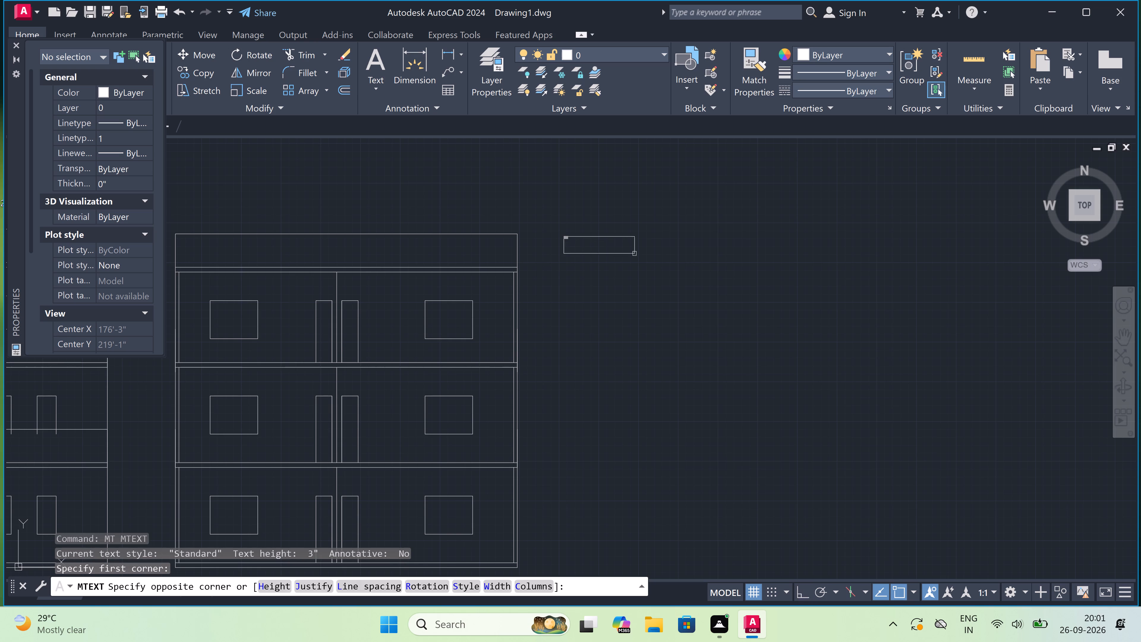
pyautogui.click(731, 264)
pyautogui.scroll(2, 556, 257)
pyautogui.write('PARAPET')
pyautogui.press('space')
pyautogui.write('WA')
pyautogui.write('LL')
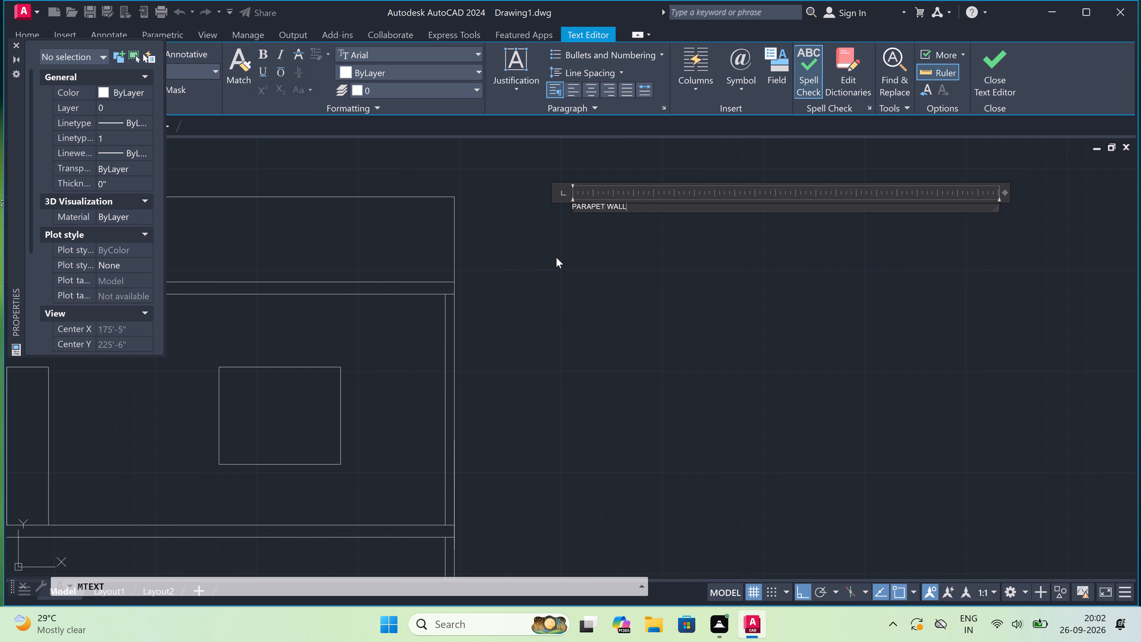
pyautogui.write("-3'6")
pyautogui.hotkey('shift', '"')
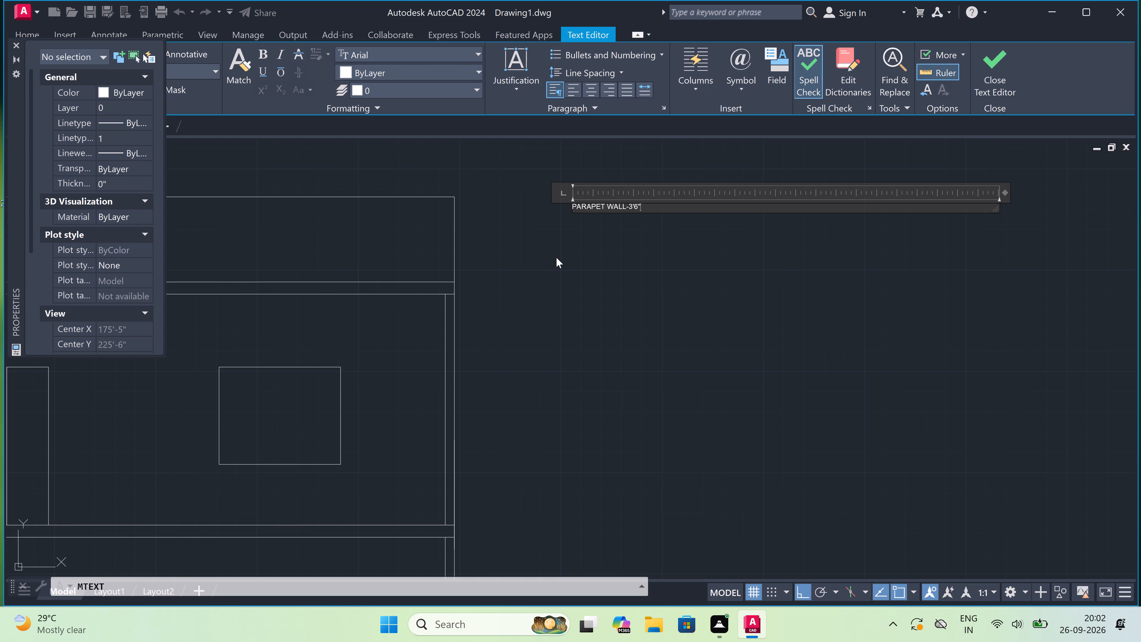
pyautogui.click(556, 257)
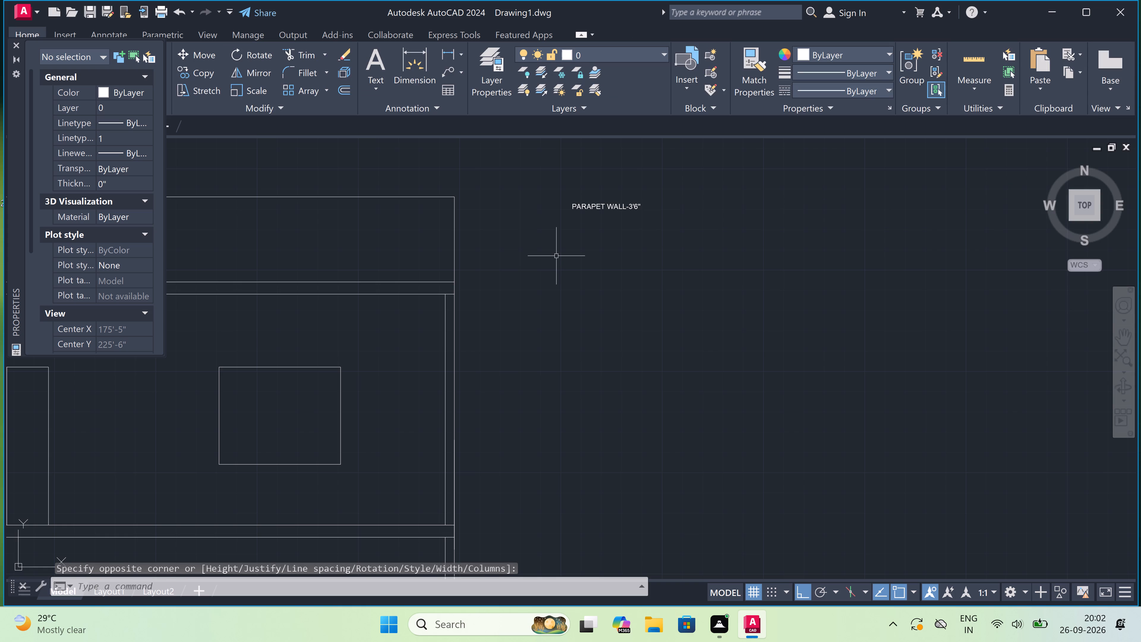
# Add the multiline text label SLAB-6" to the right of section A's roof slab, below the parapet label.
pyautogui.press('space')
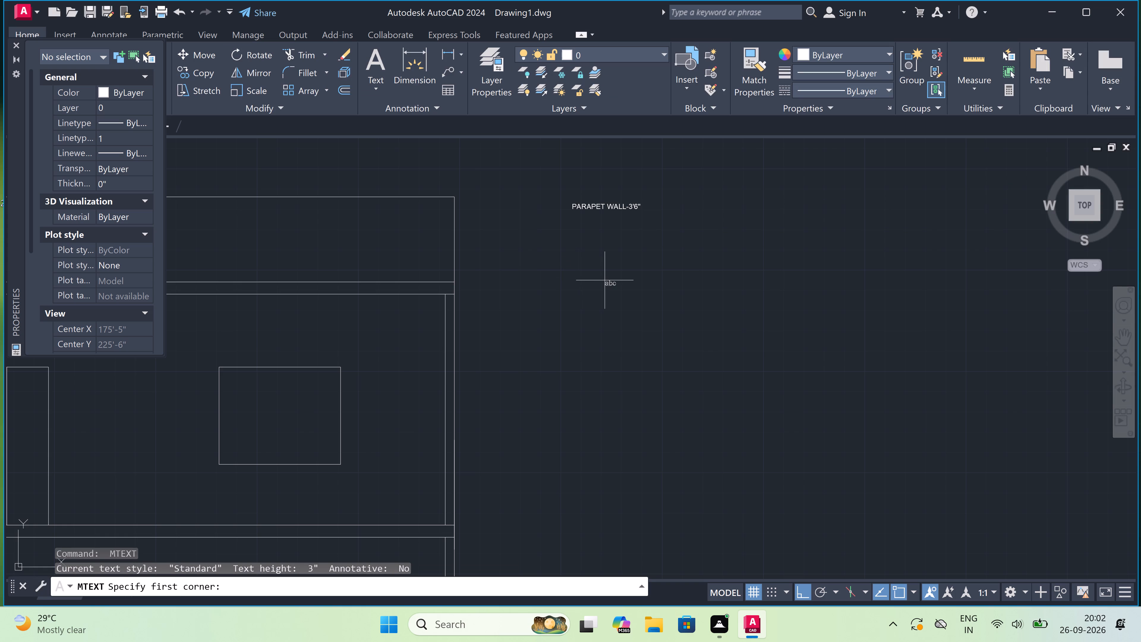
pyautogui.scroll(1, 605, 280)
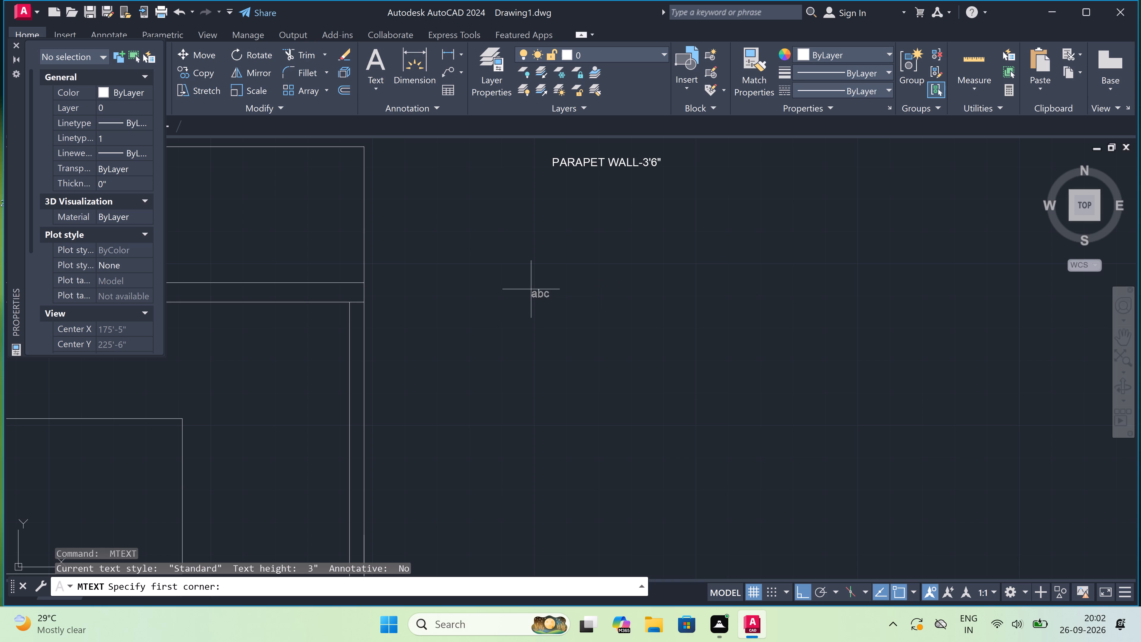
pyautogui.click(527, 286)
pyautogui.doubleClick(689, 308)
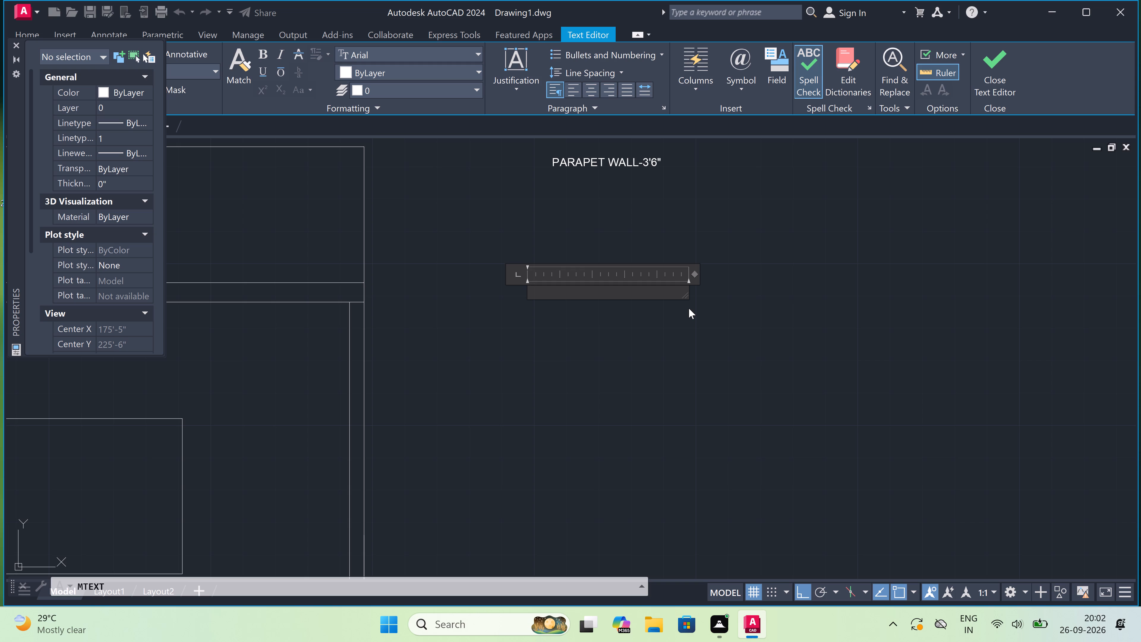
pyautogui.press('s')
pyautogui.write('LAB-6')
pyautogui.hotkey('shift', '"')
pyautogui.click(493, 344)
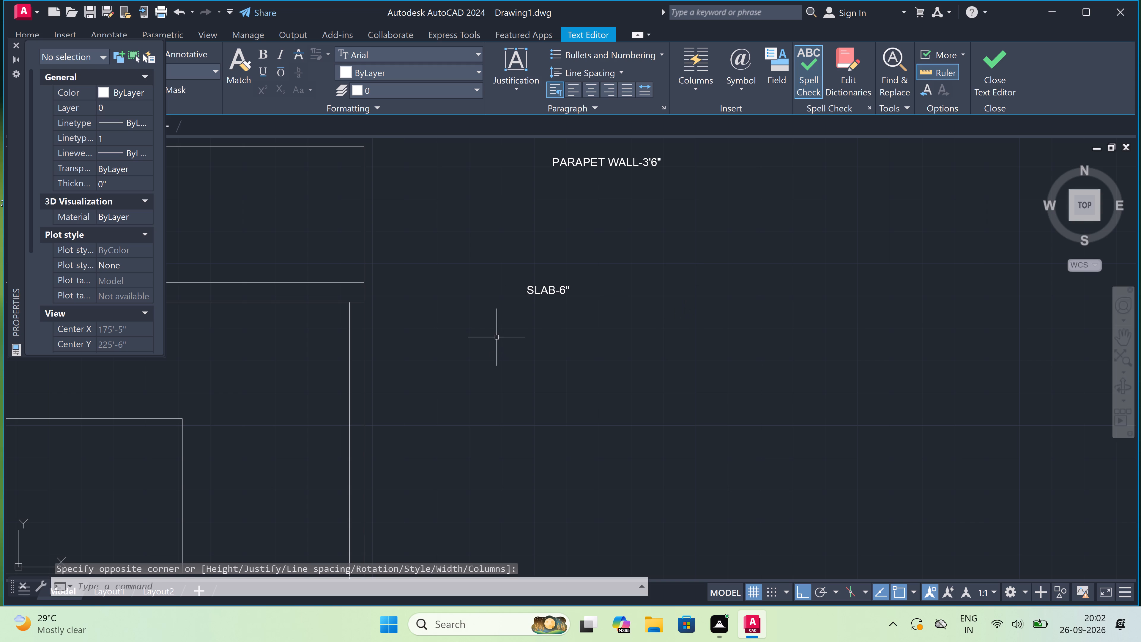
# Add the multiline text label BRICK WALL-10' to the right of section A's top storey, below the SLAB-6" label.
pyautogui.scroll(-2, 526, 305)
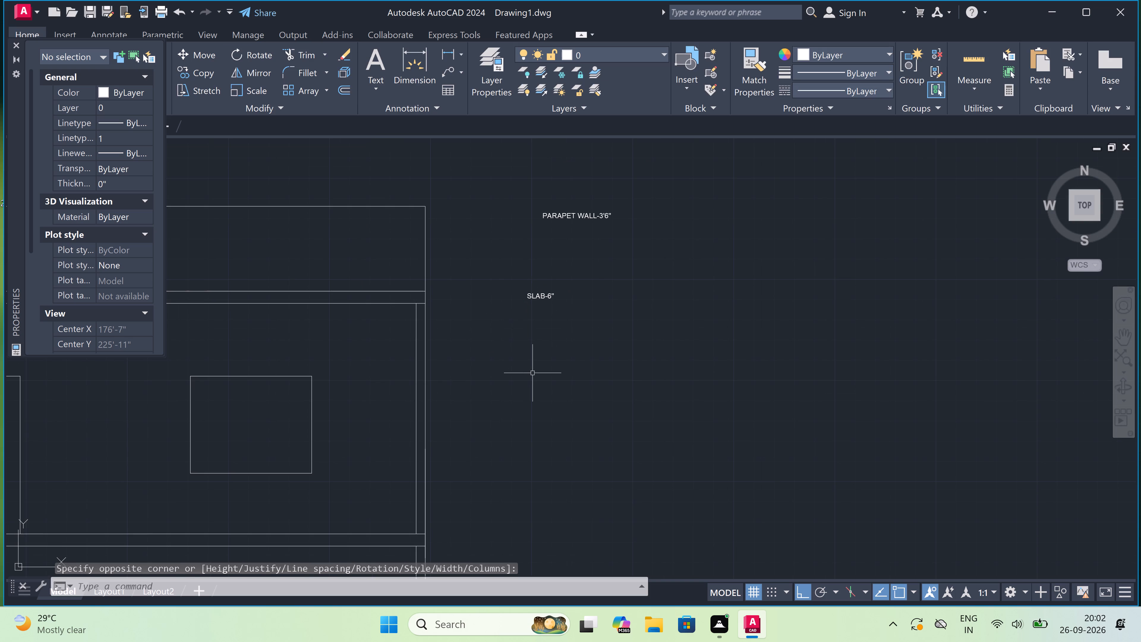
pyautogui.press('space')
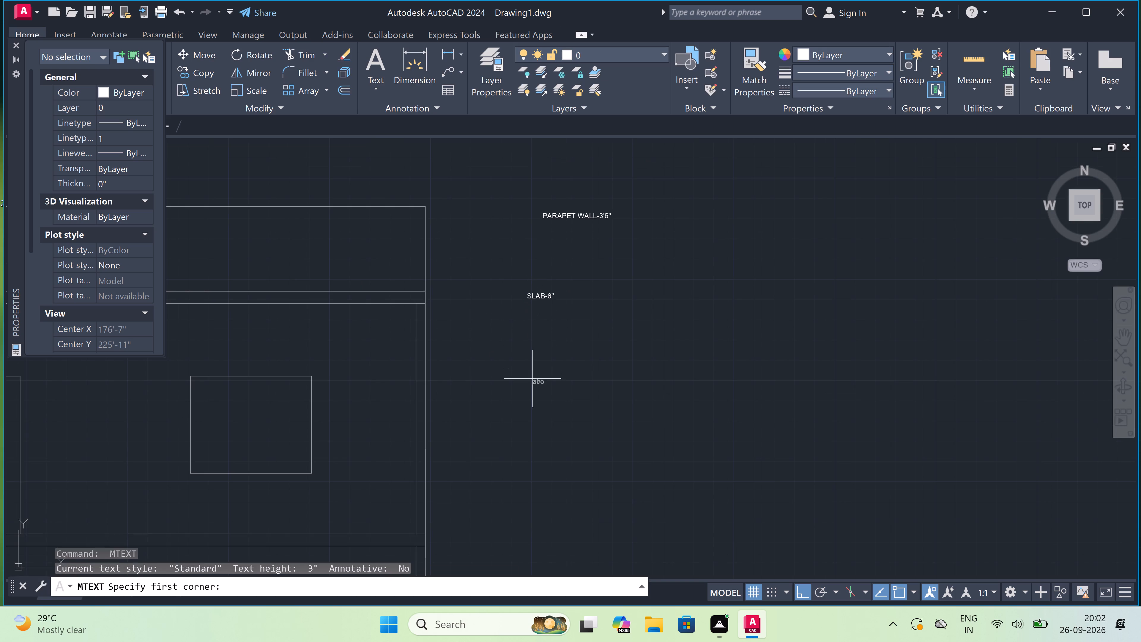
pyautogui.doubleClick(532, 413)
pyautogui.click(757, 447)
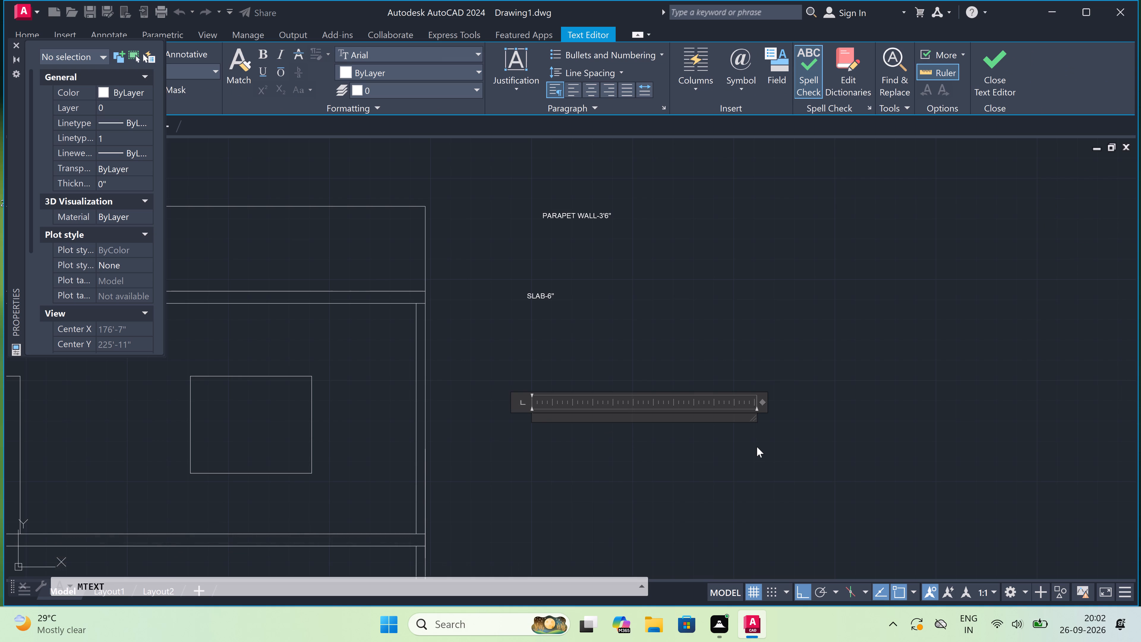
pyautogui.write('BRICK WALL-')
pyautogui.press('1')
pyautogui.write("0'")
pyautogui.click(562, 448)
# Add the multiline text label SLAB-6" to the right of section A's bottom slab.
pyautogui.scroll(-2, 558, 393)
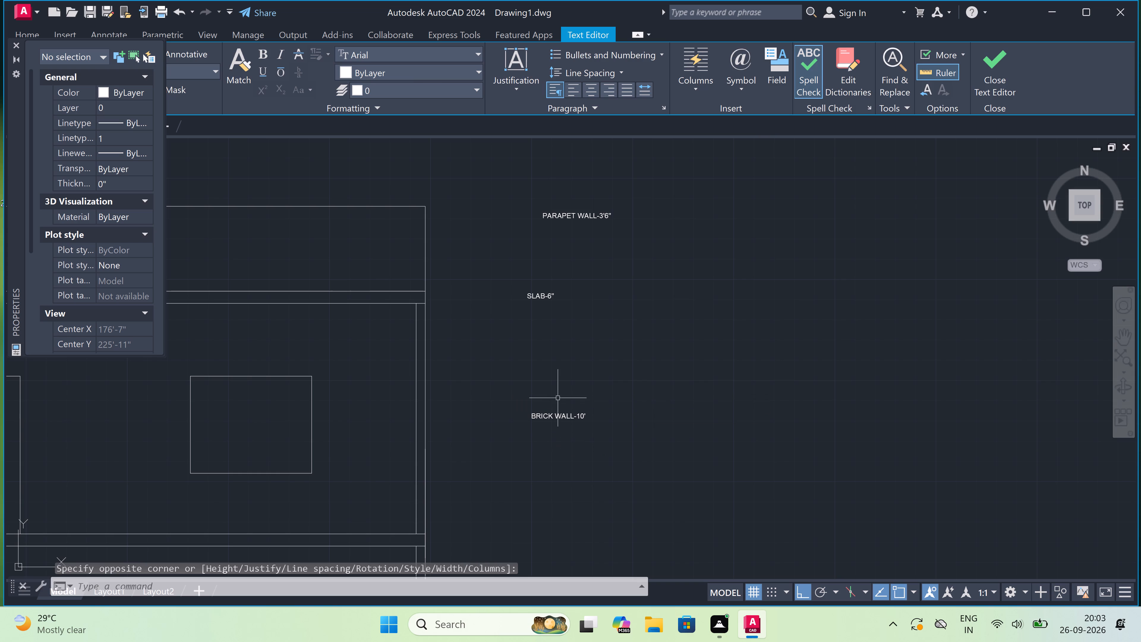
pyautogui.scroll(-3, 558, 393)
pyautogui.scroll(-2, 541, 466)
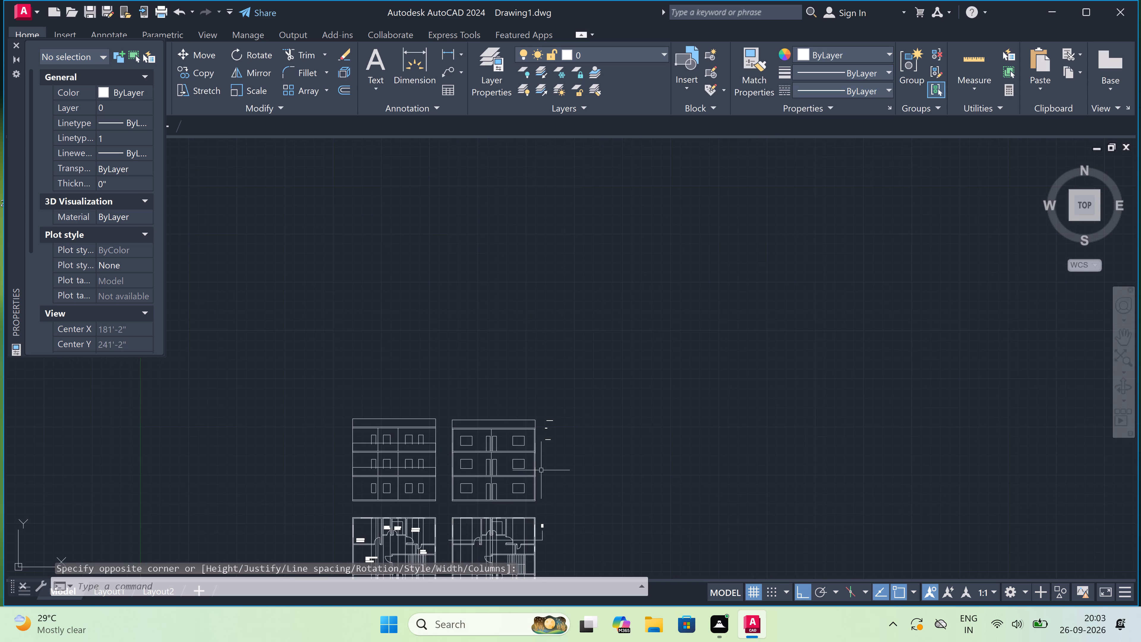
pyautogui.scroll(3, 543, 496)
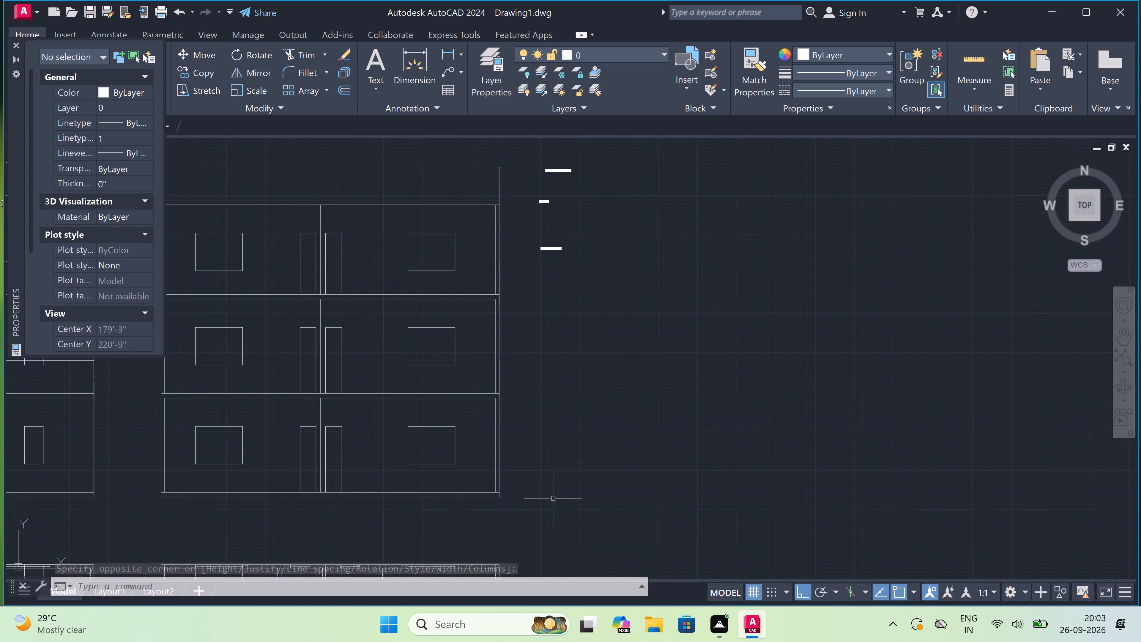
pyautogui.scroll(4, 553, 490)
pyautogui.scroll(-2, 536, 488)
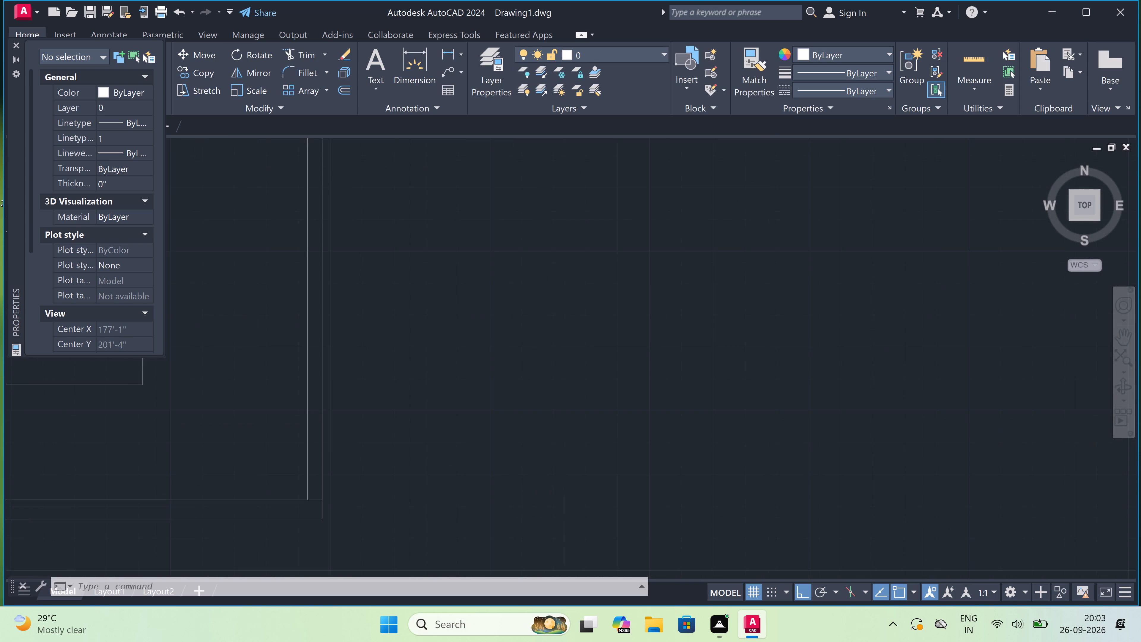
pyautogui.write('MT')
pyautogui.press('space')
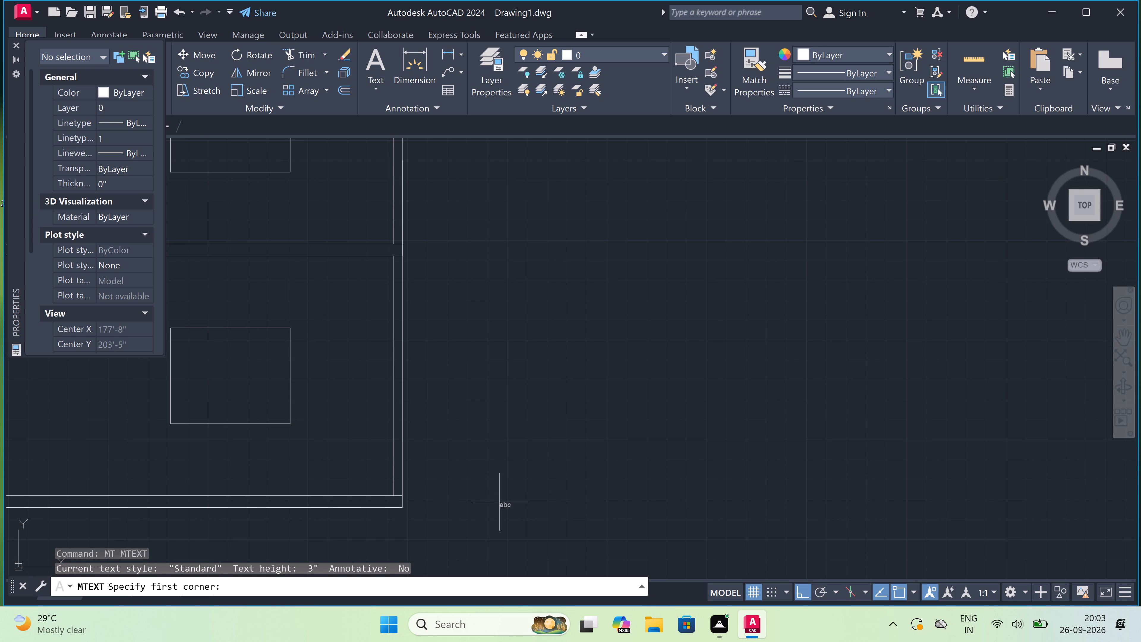
pyautogui.click(501, 498)
pyautogui.click(631, 503)
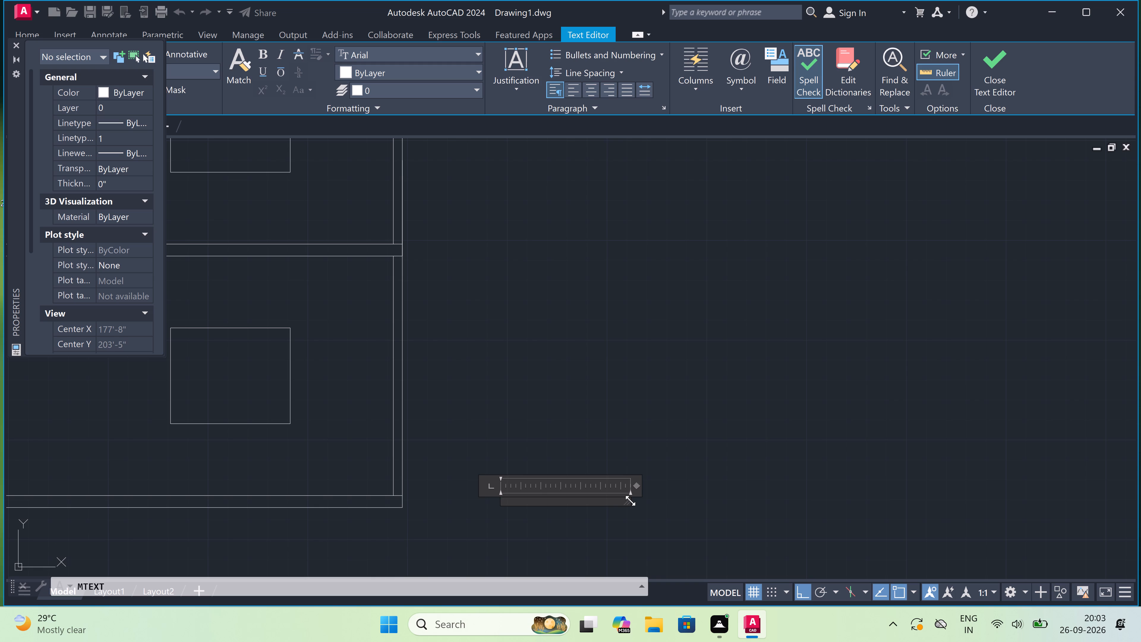
pyautogui.press('s')
pyautogui.press('l')
pyautogui.press('a')
pyautogui.press('b')
pyautogui.press('-')
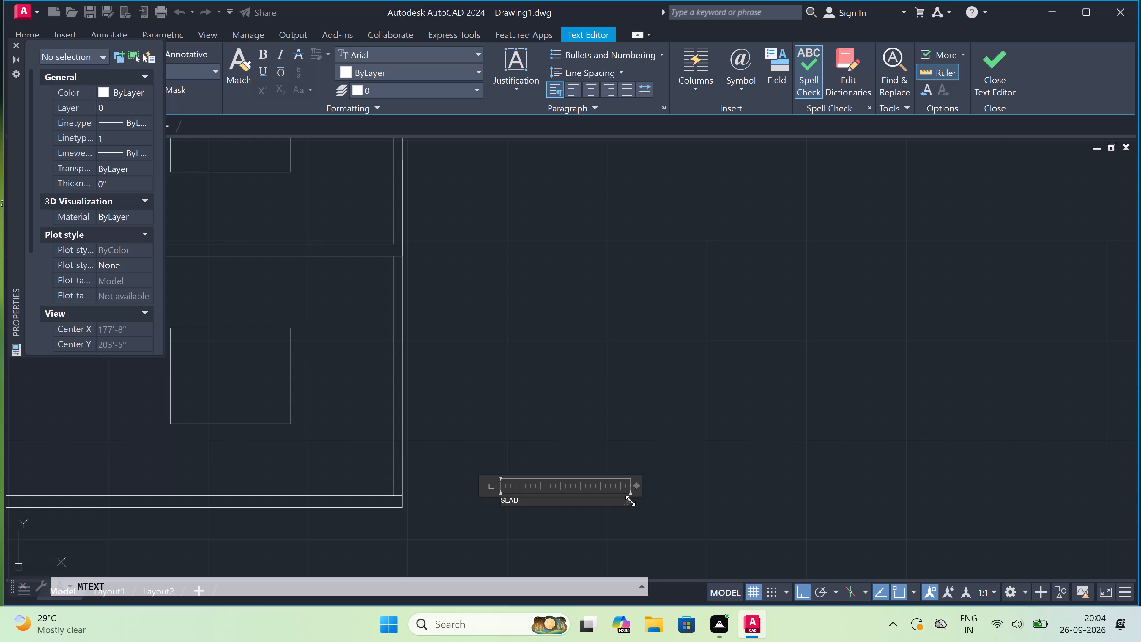
pyautogui.write('6"')
pyautogui.click(574, 359)
# Set the text height of all four labels beside section A to 7".
pyautogui.scroll(-3, 572, 358)
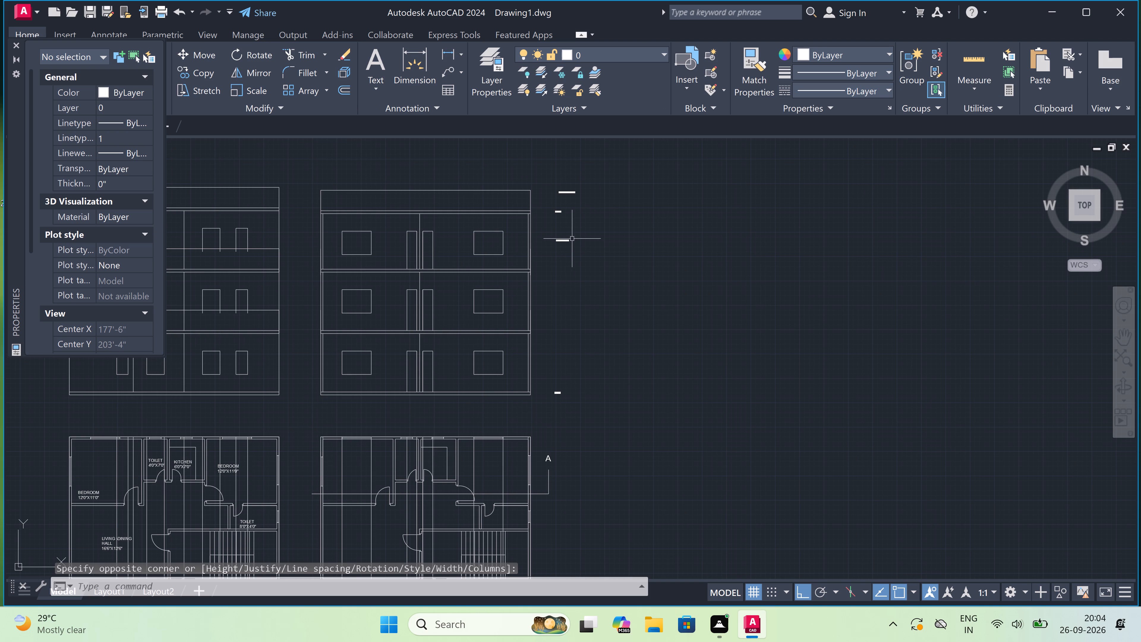
pyautogui.click(587, 186)
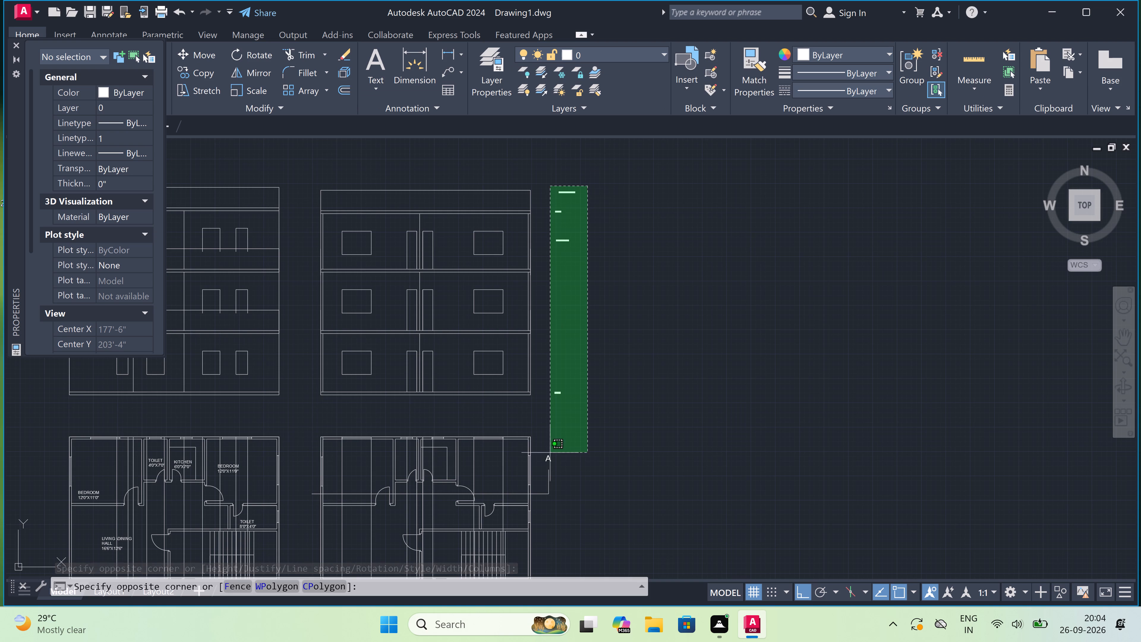
pyautogui.click(551, 460)
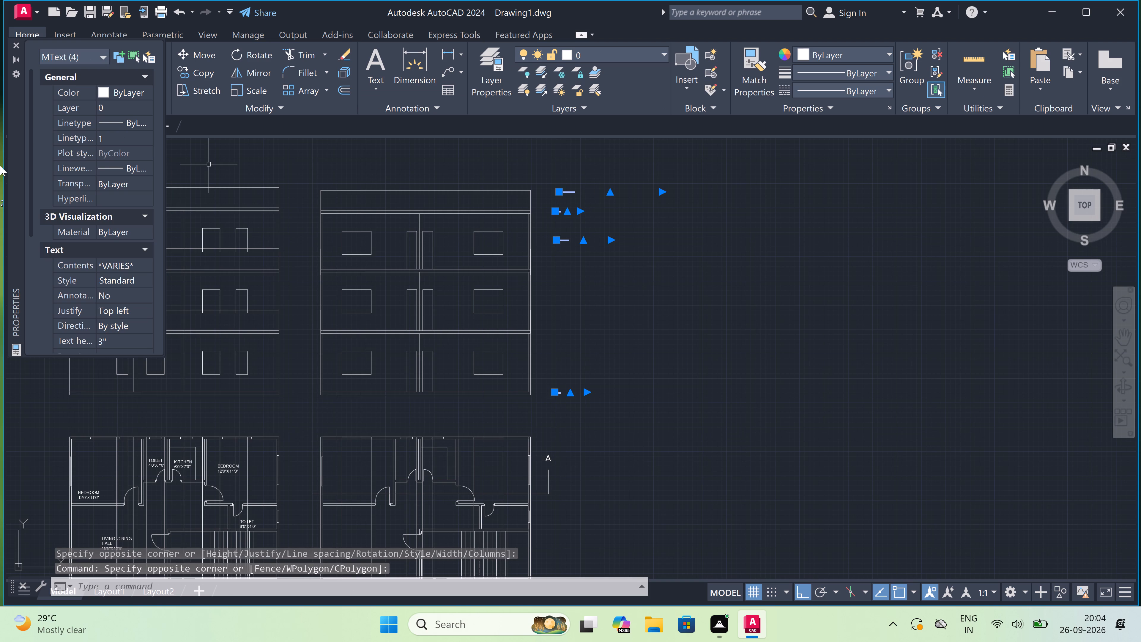
pyautogui.doubleClick(136, 340)
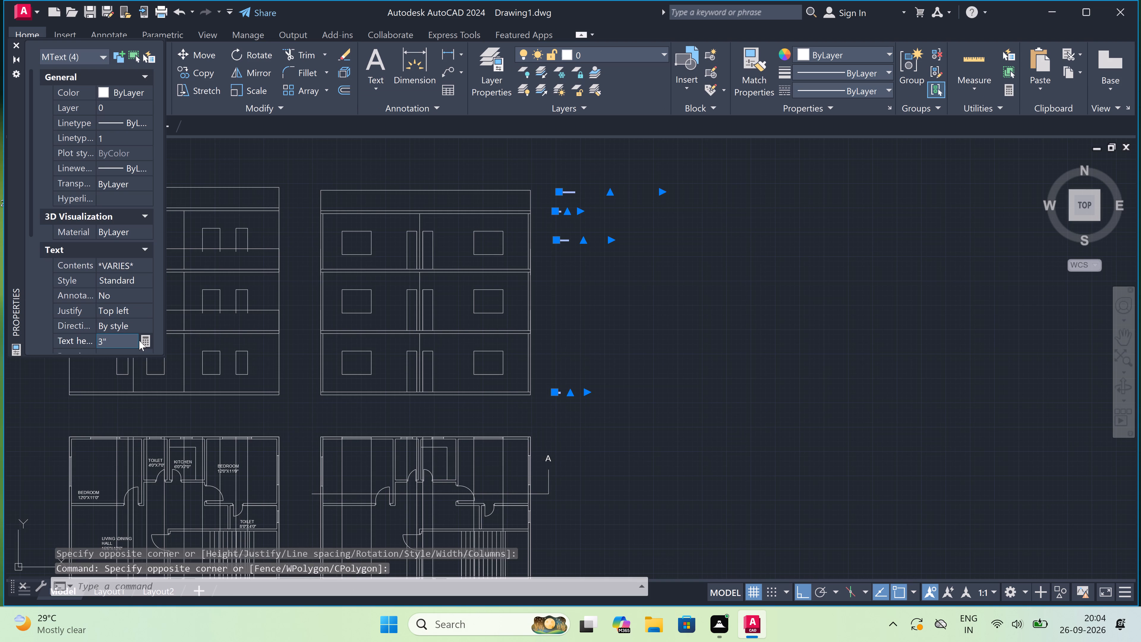
pyautogui.press('BackSpace')
pyautogui.press('BackSpace')
pyautogui.press('BackSpace')
pyautogui.press('BackSpace')
pyautogui.press('BackSpace')
pyautogui.press('BackSpace')
pyautogui.press('BackSpace')
pyautogui.press('BackSpace')
pyautogui.press('BackSpace')
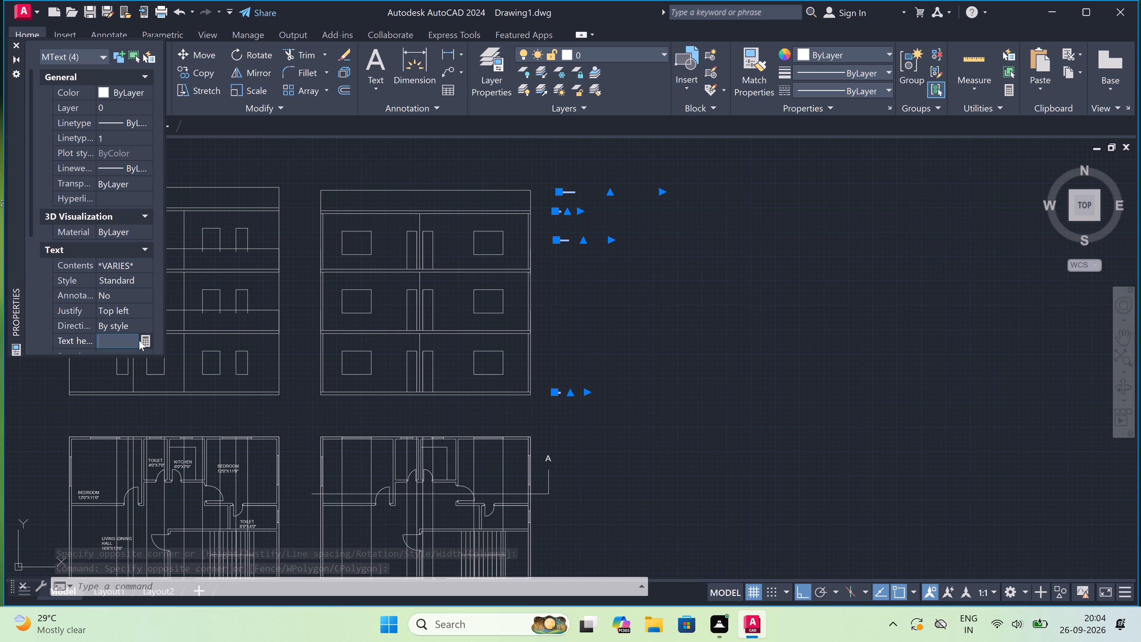
pyautogui.write('7"')
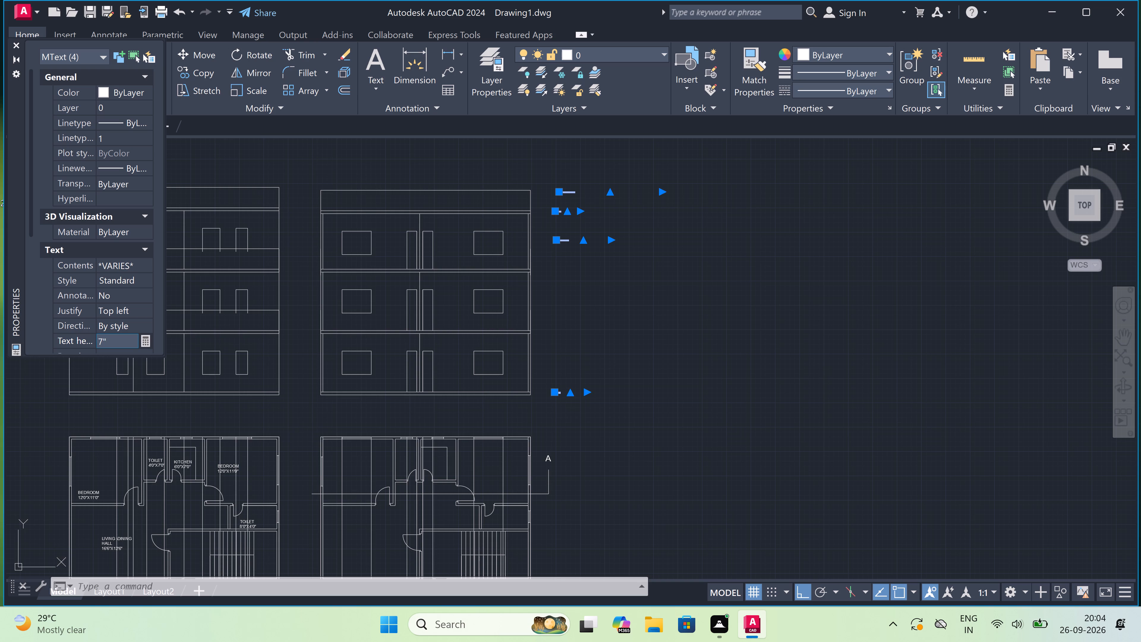
pyautogui.click(297, 412)
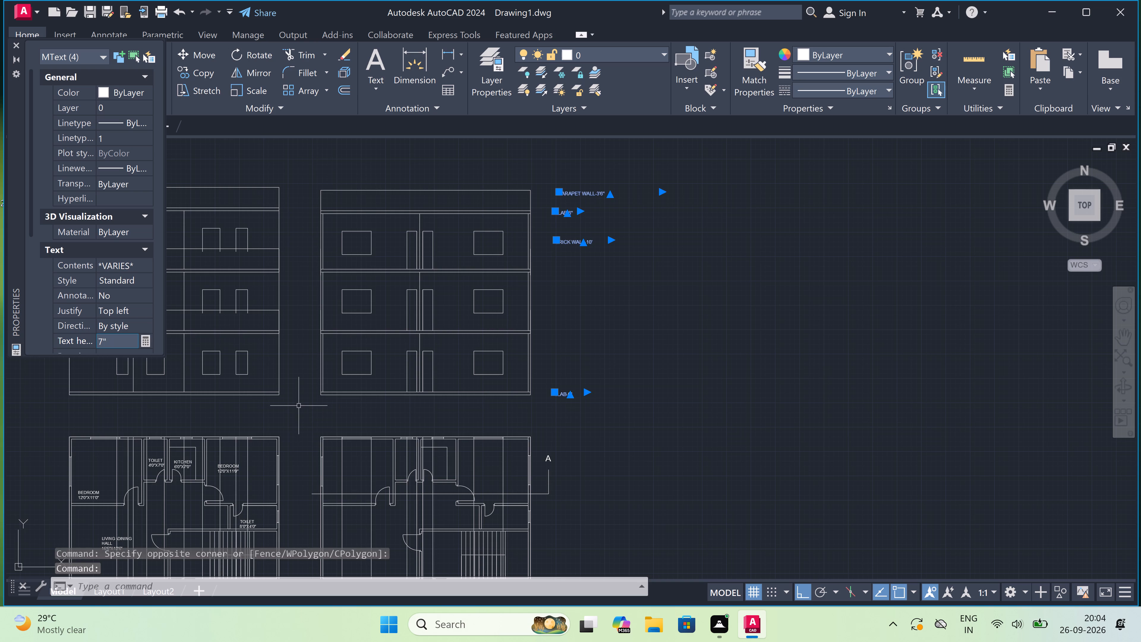
# Set the text height of the four selected section A labels to 9" and clear the selection.
pyautogui.click(122, 344)
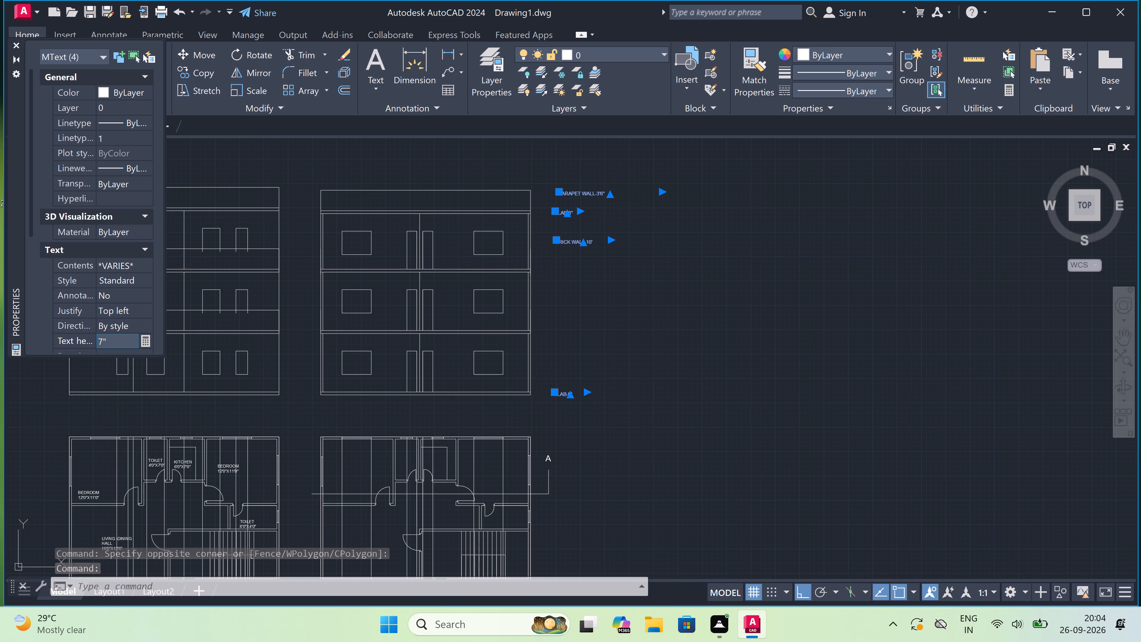
pyautogui.press('BackSpace')
pyautogui.press('BackSpace')
pyautogui.press('BackSpace')
pyautogui.press('BackSpace')
pyautogui.press('BackSpace')
pyautogui.press('BackSpace')
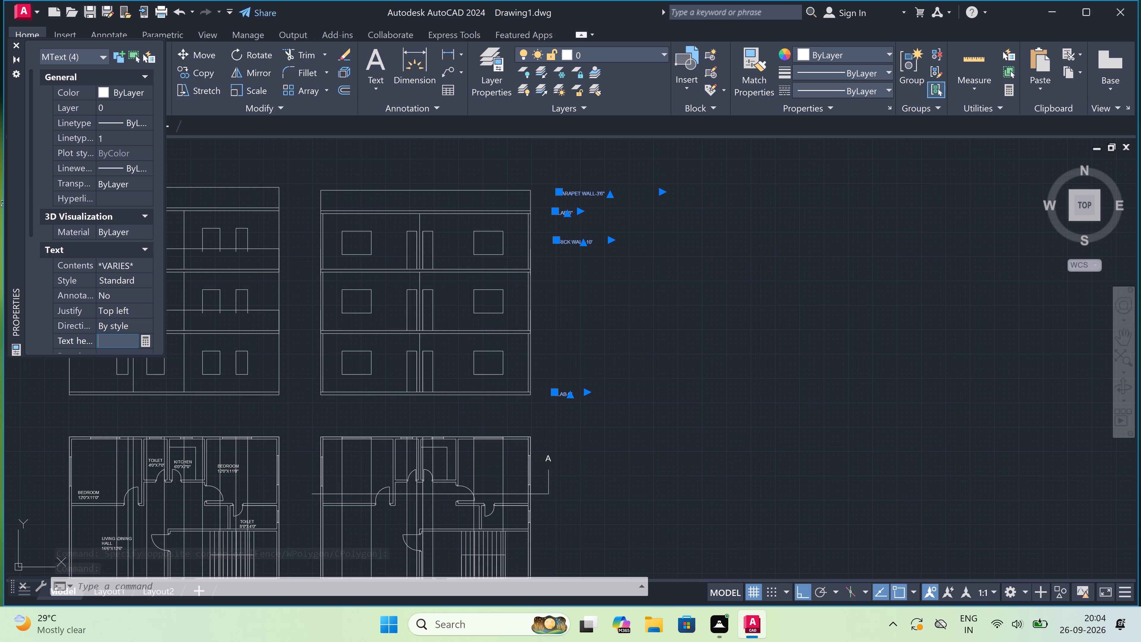
pyautogui.press('9')
pyautogui.hotkey('shift', '"')
pyautogui.doubleClick(304, 356)
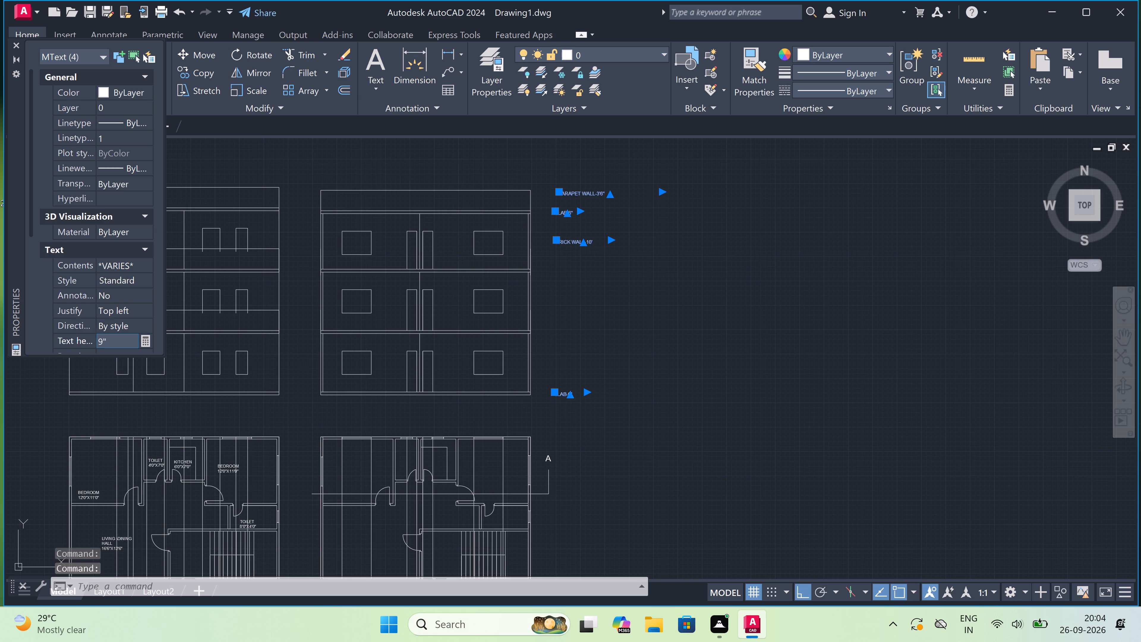
pyautogui.press('Escape')
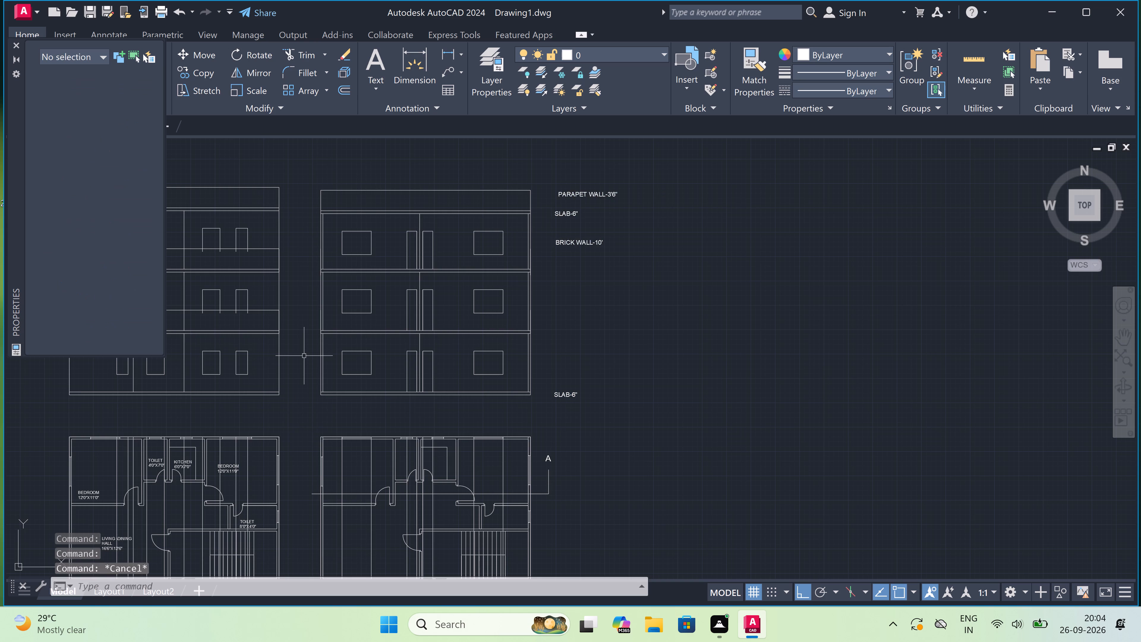
# Draw a horizontal leader line from section A's parapet edge to just before the PARAPET WALL-3'6" label.
pyautogui.scroll(-1, 304, 355)
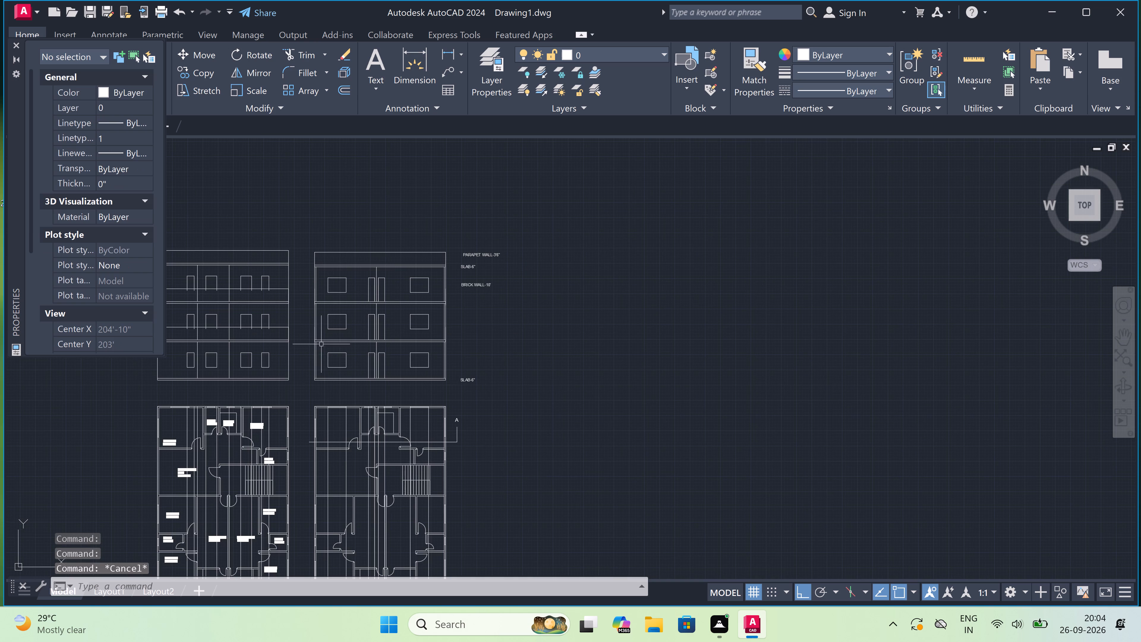
pyautogui.scroll(2, 430, 264)
pyautogui.scroll(1, 484, 232)
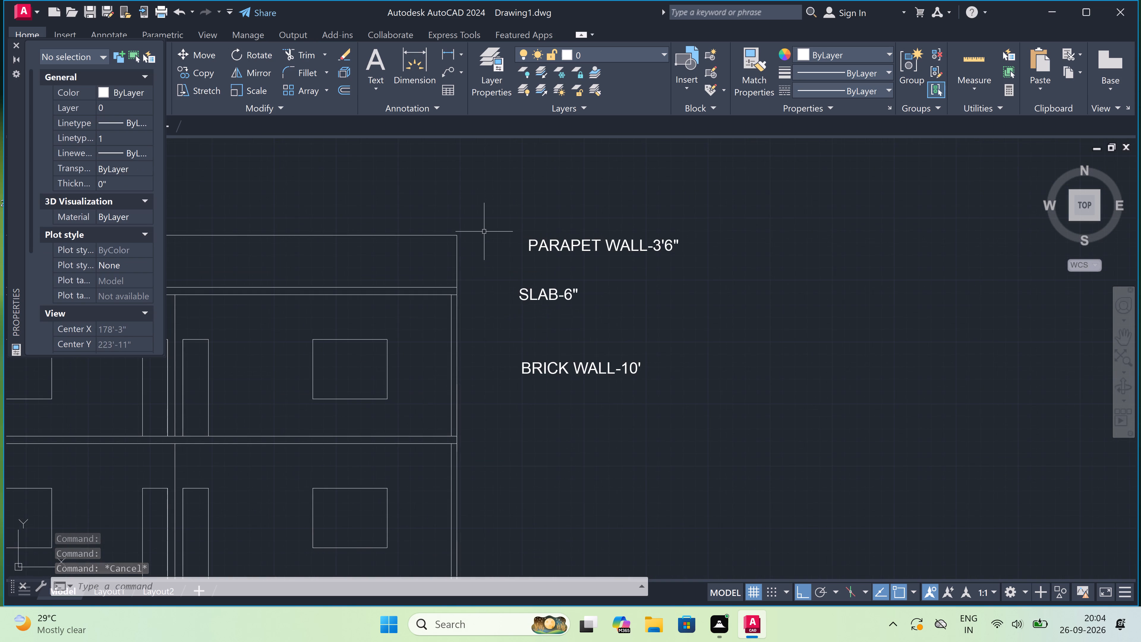
pyautogui.scroll(1, 484, 232)
pyautogui.write('L')
pyautogui.press('space')
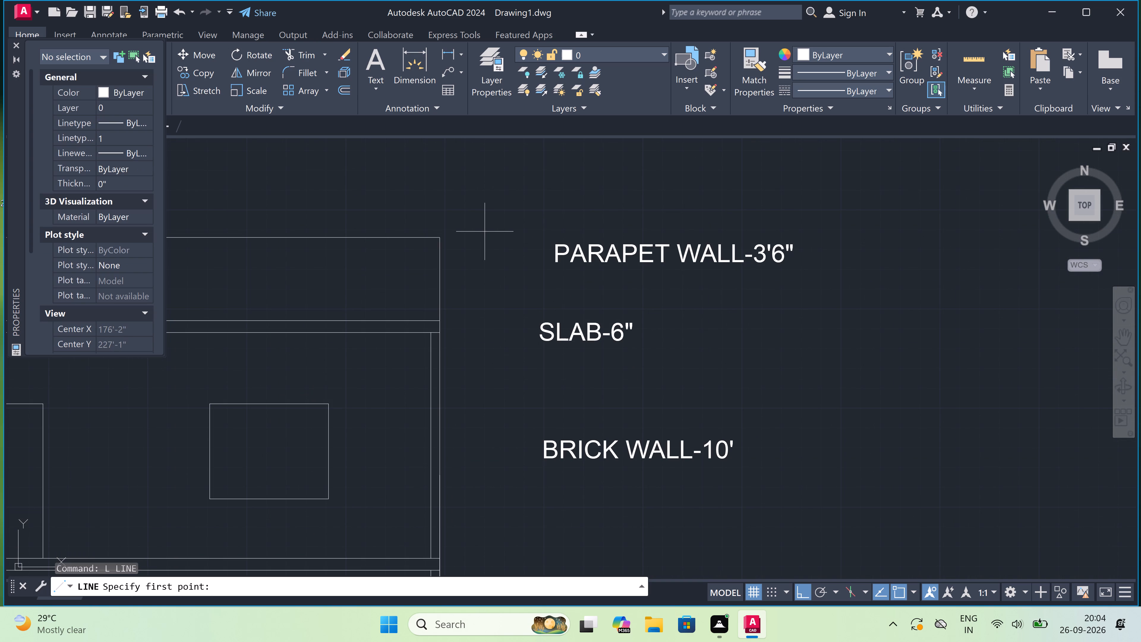
pyautogui.click(435, 252)
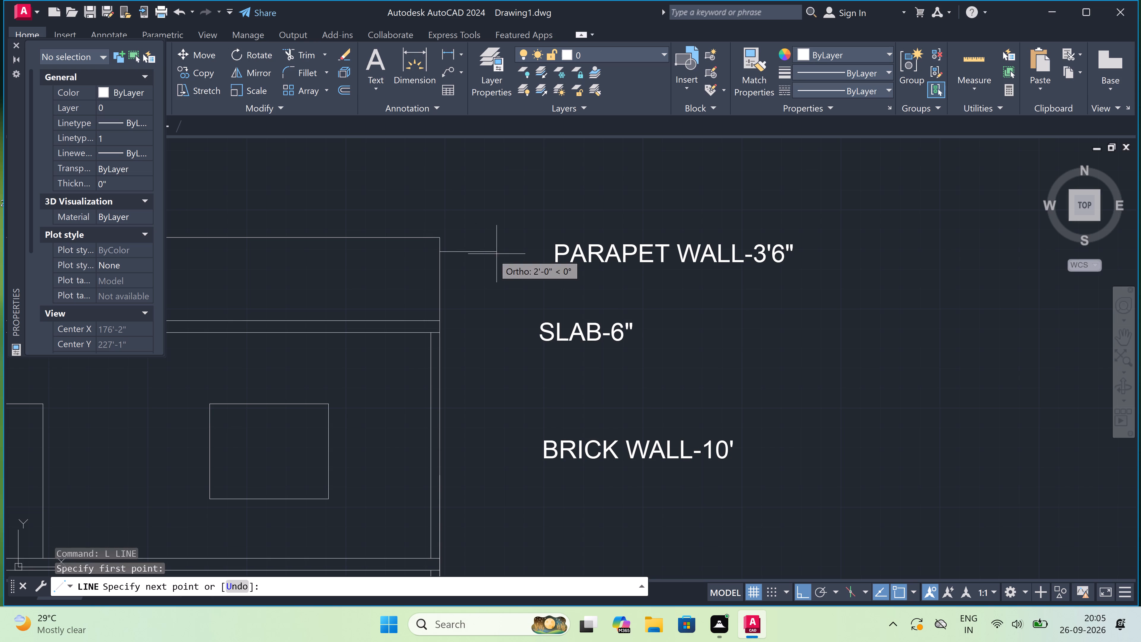
pyautogui.click(536, 249)
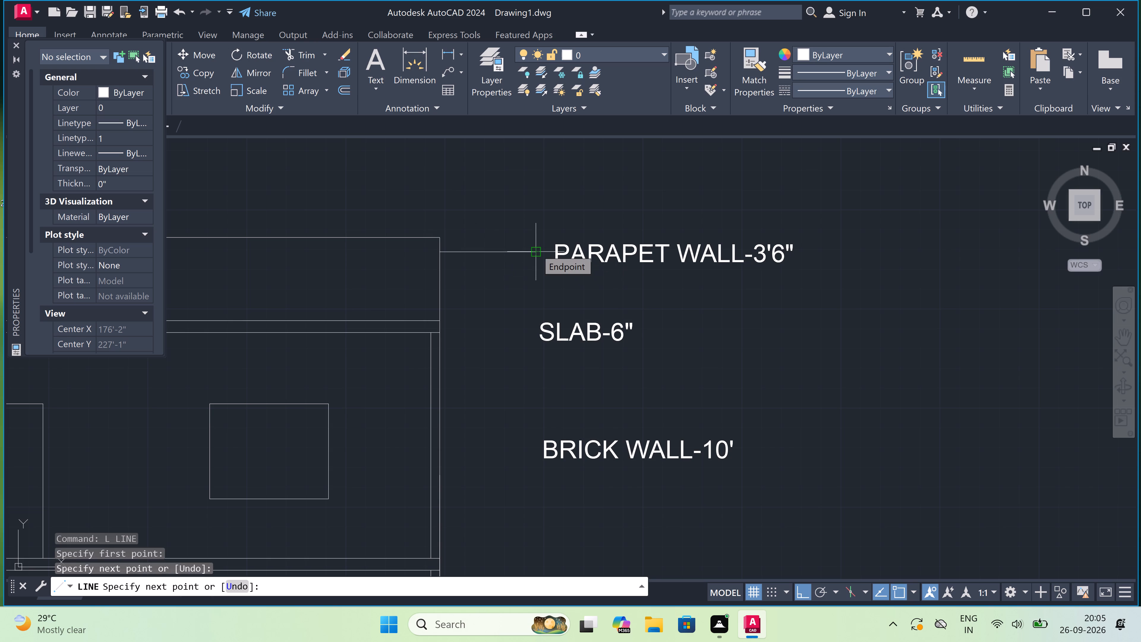
pyautogui.press('Escape')
# Draw a horizontal leader line from inside section A's top slab to just before the upper SLAB-6" label.
pyautogui.press('space')
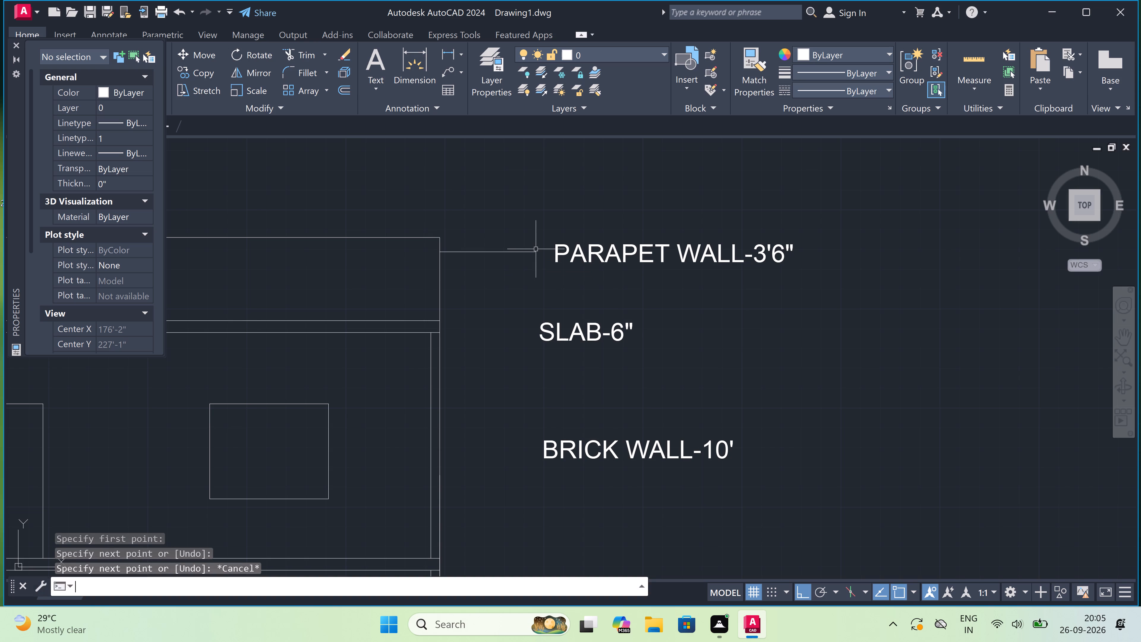
pyautogui.scroll(3, 472, 319)
pyautogui.click(301, 350)
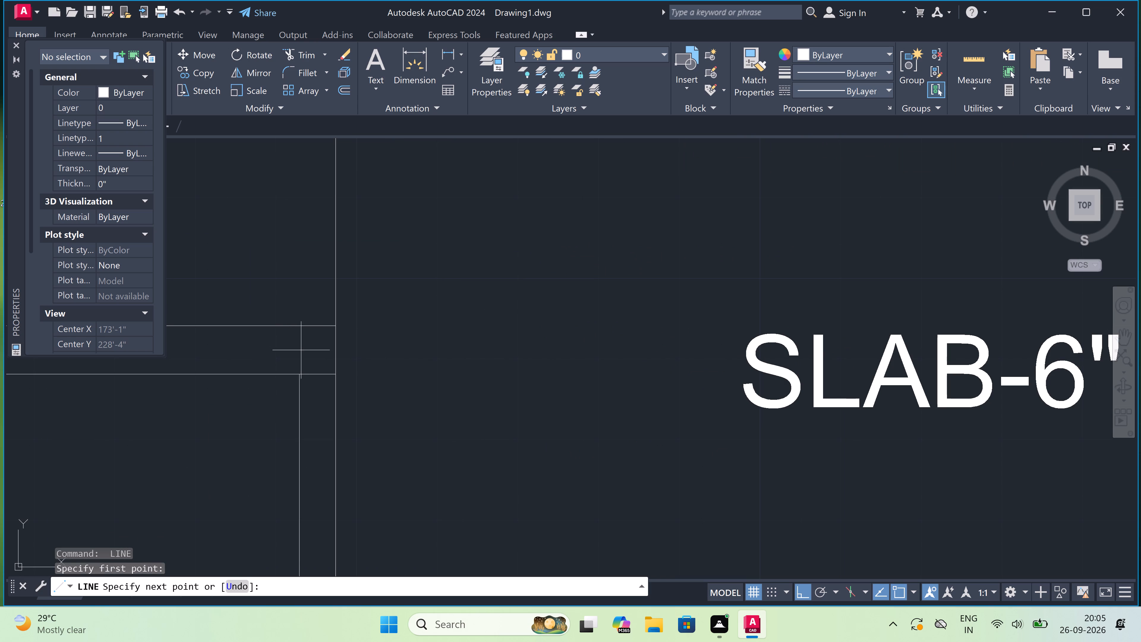
pyautogui.click(649, 354)
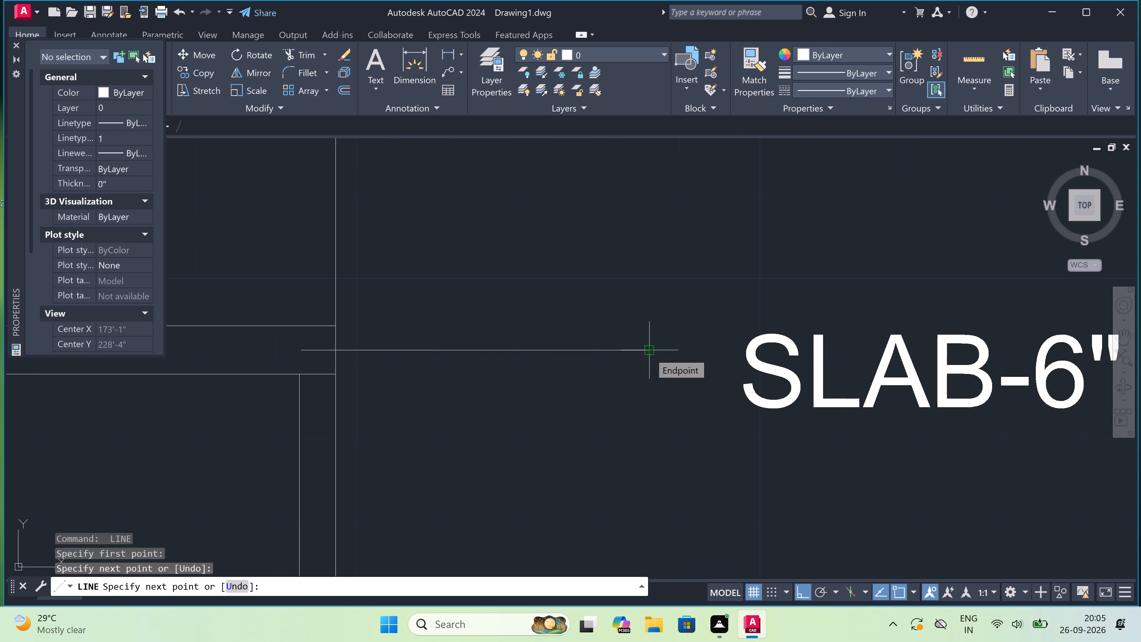
pyautogui.press('Escape')
# Draw a horizontal leader line from section A's top-storey outer wall to just before the BRICK WALL-10' label.
pyautogui.press('space')
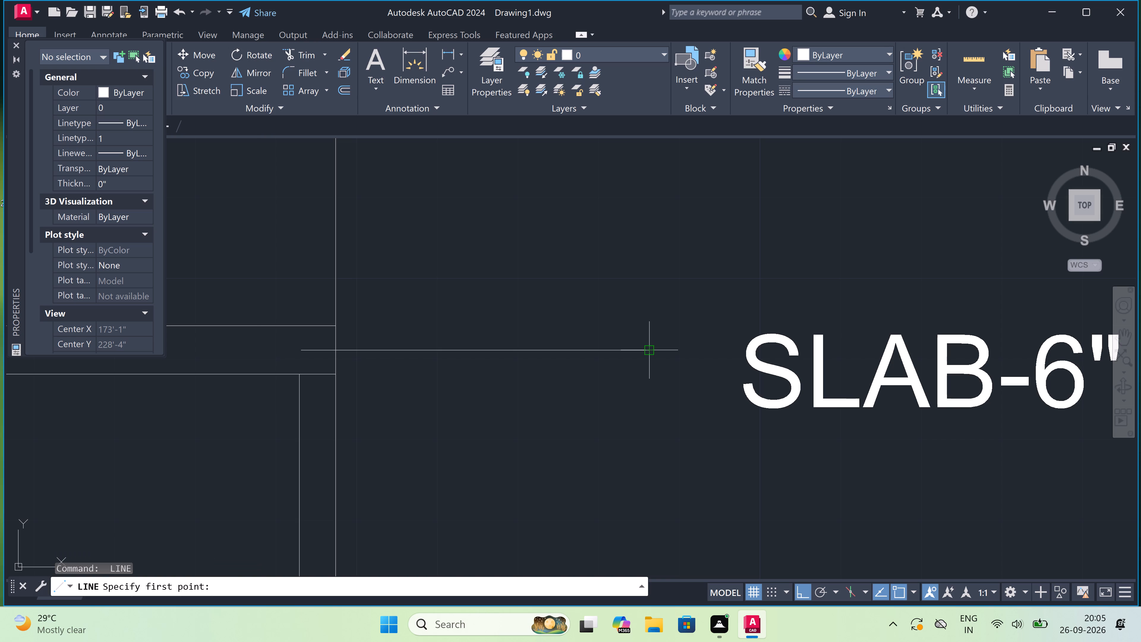
pyautogui.scroll(-5, 645, 344)
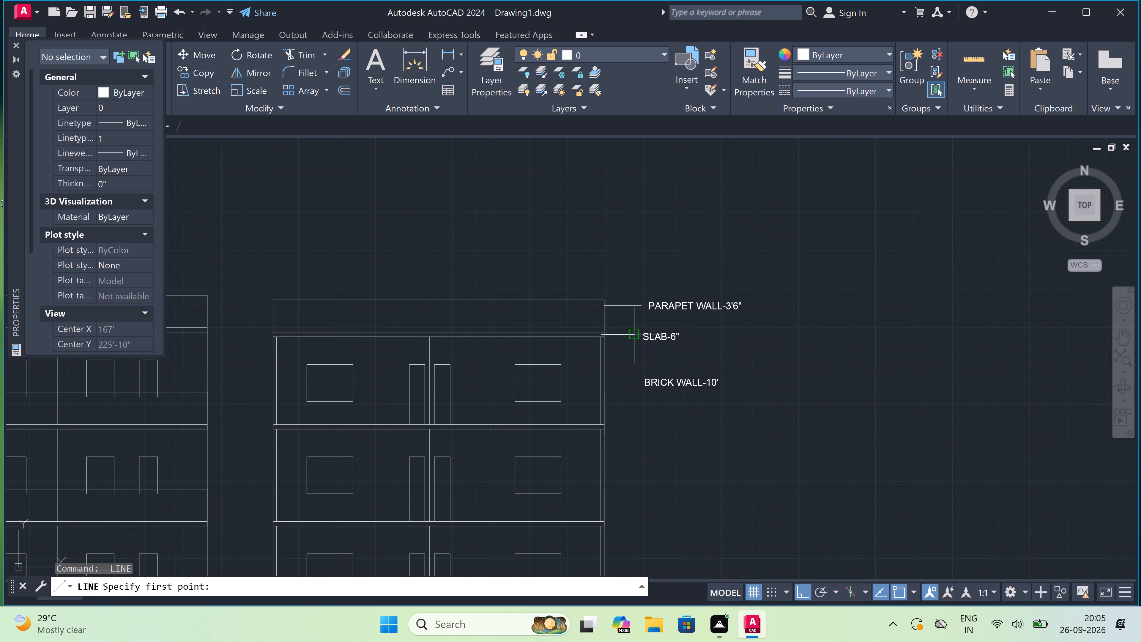
pyautogui.scroll(4, 628, 365)
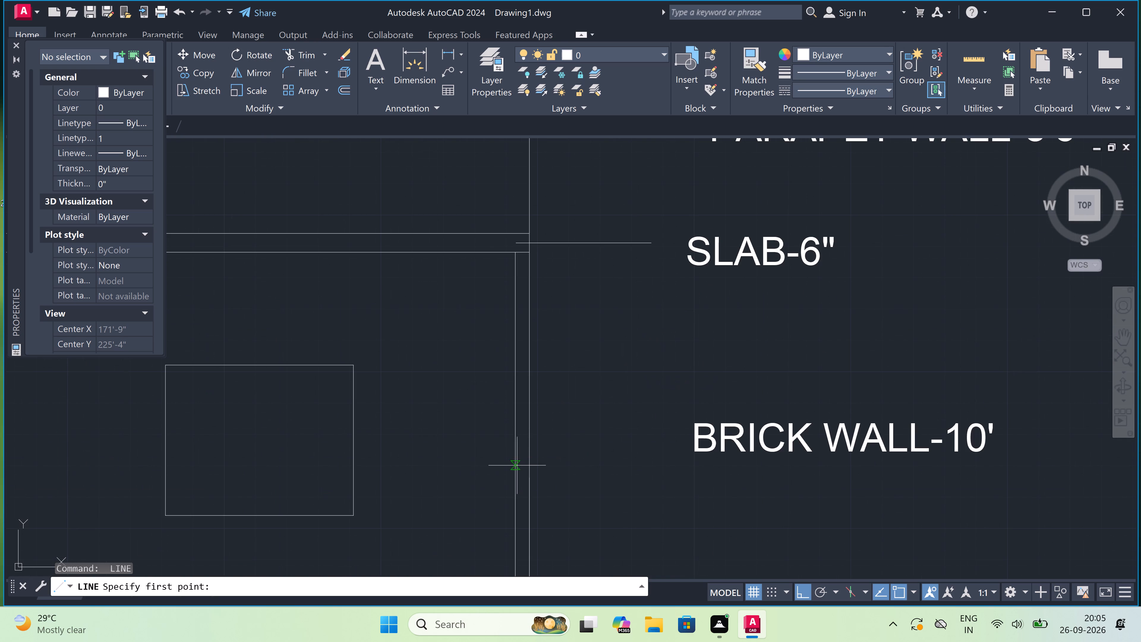
pyautogui.click(527, 443)
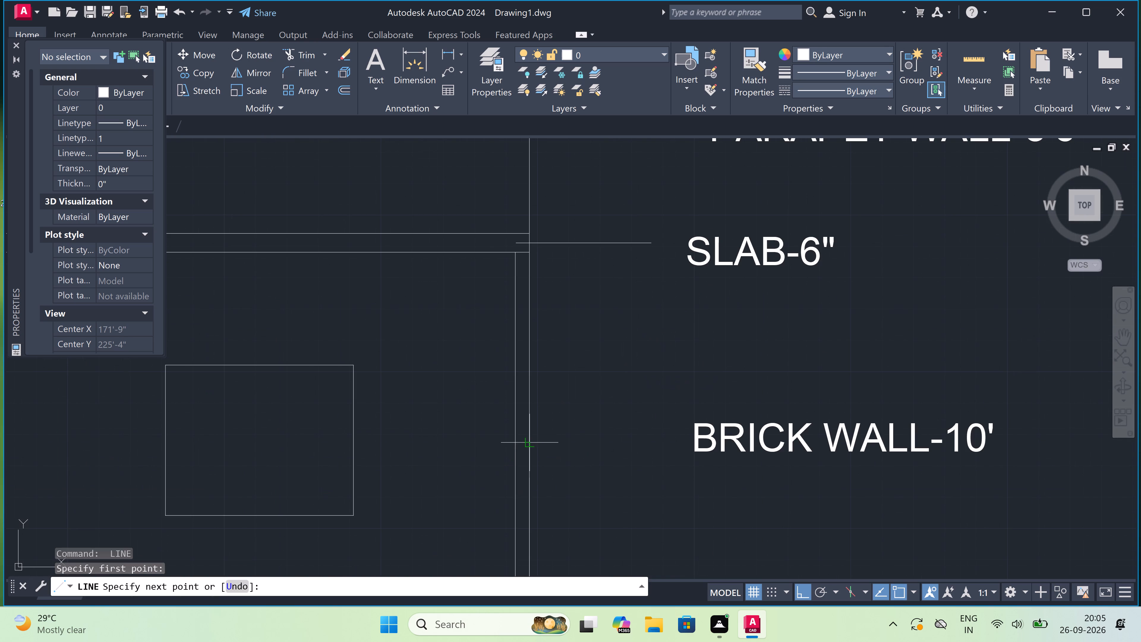
pyautogui.click(648, 440)
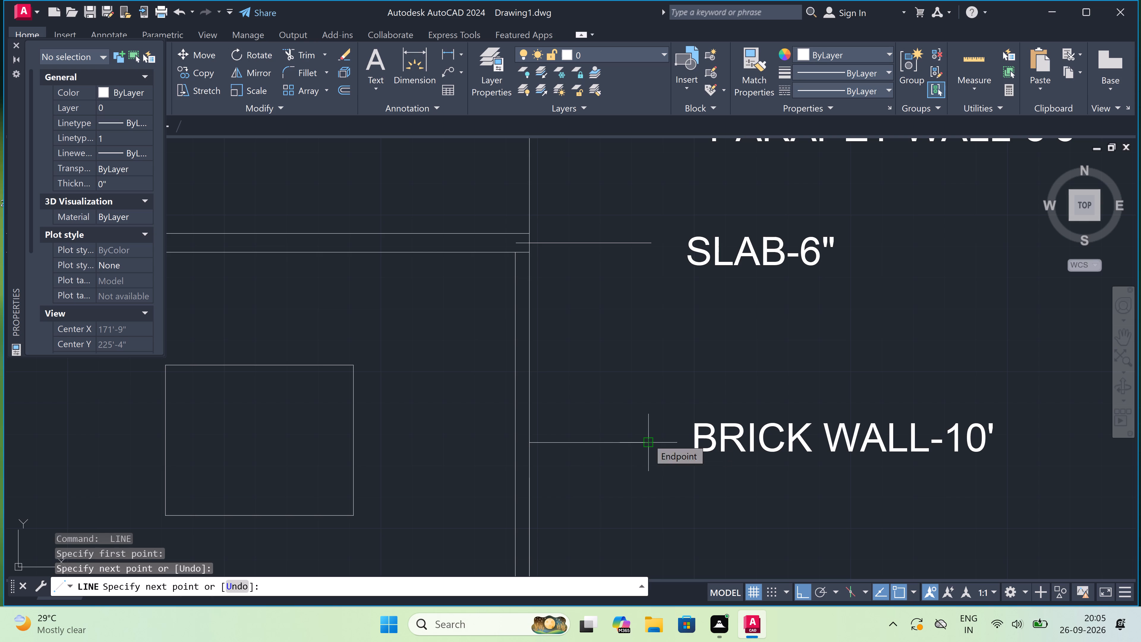
pyautogui.press('Escape')
# Draw a horizontal leader line from inside section A's bottom slab to just before the lower SLAB-6" label.
pyautogui.scroll(-3, 519, 205)
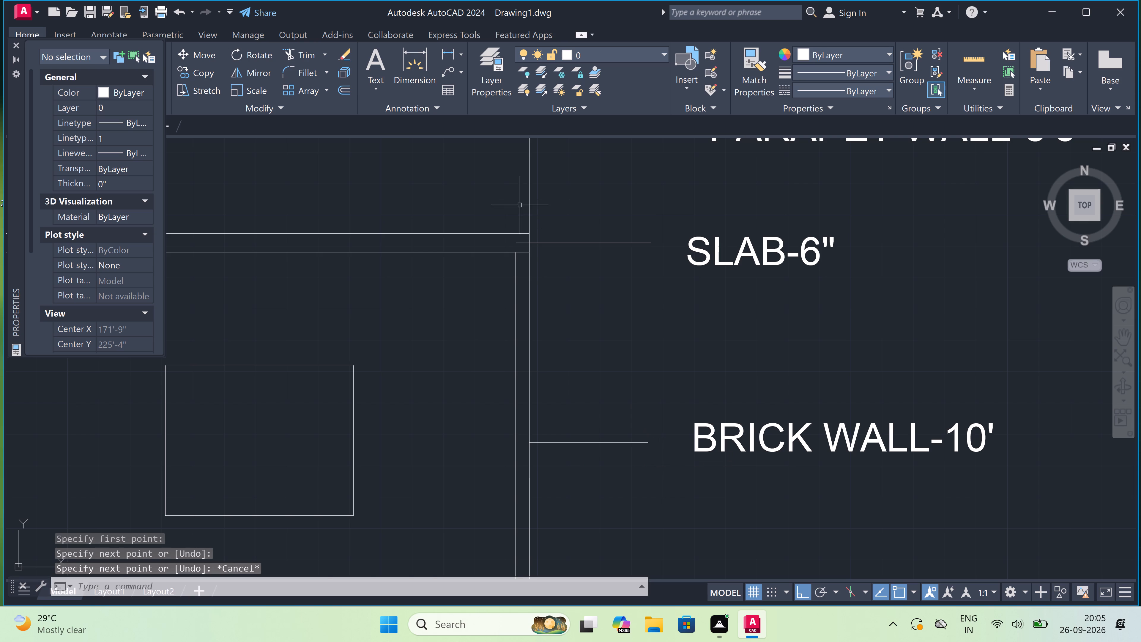
pyautogui.scroll(-2, 518, 207)
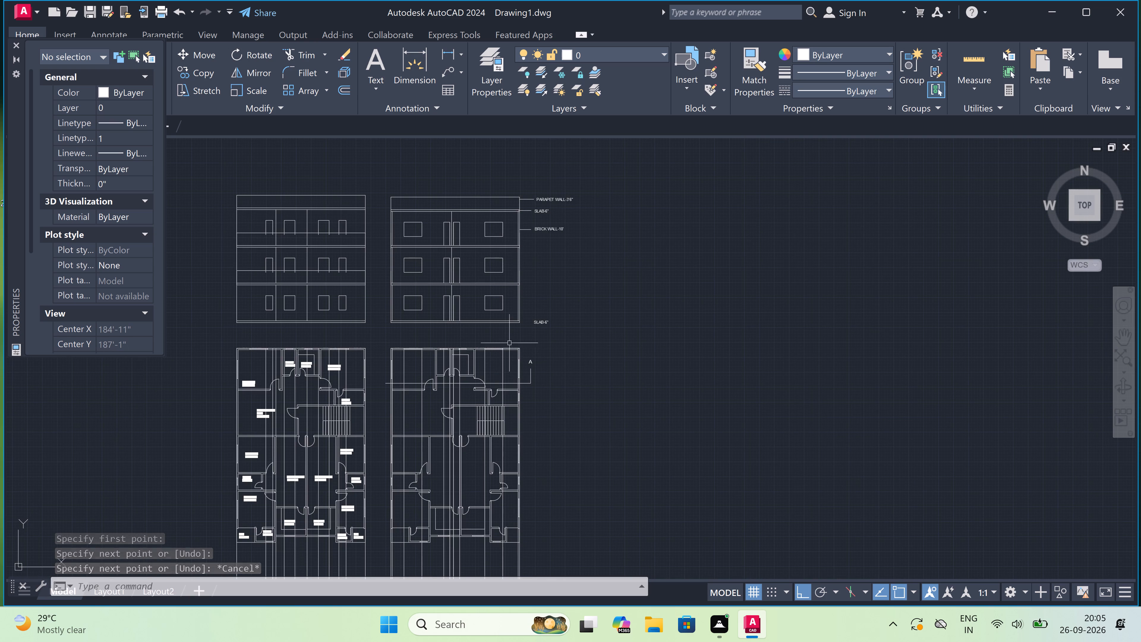
pyautogui.scroll(3, 515, 322)
pyautogui.scroll(2, 542, 320)
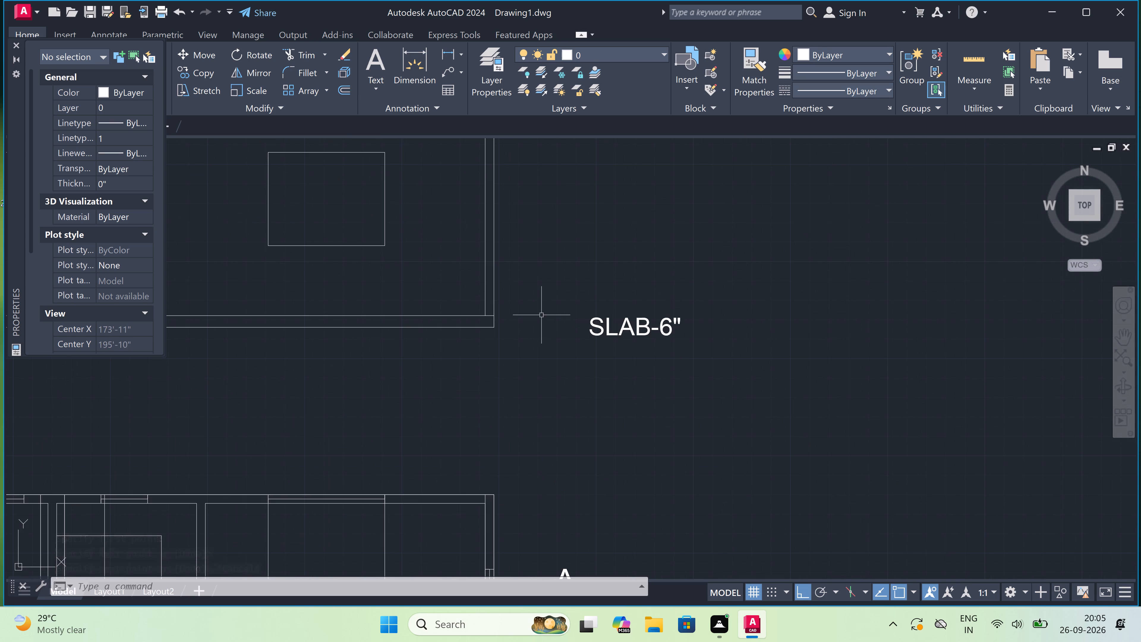
pyautogui.press('space')
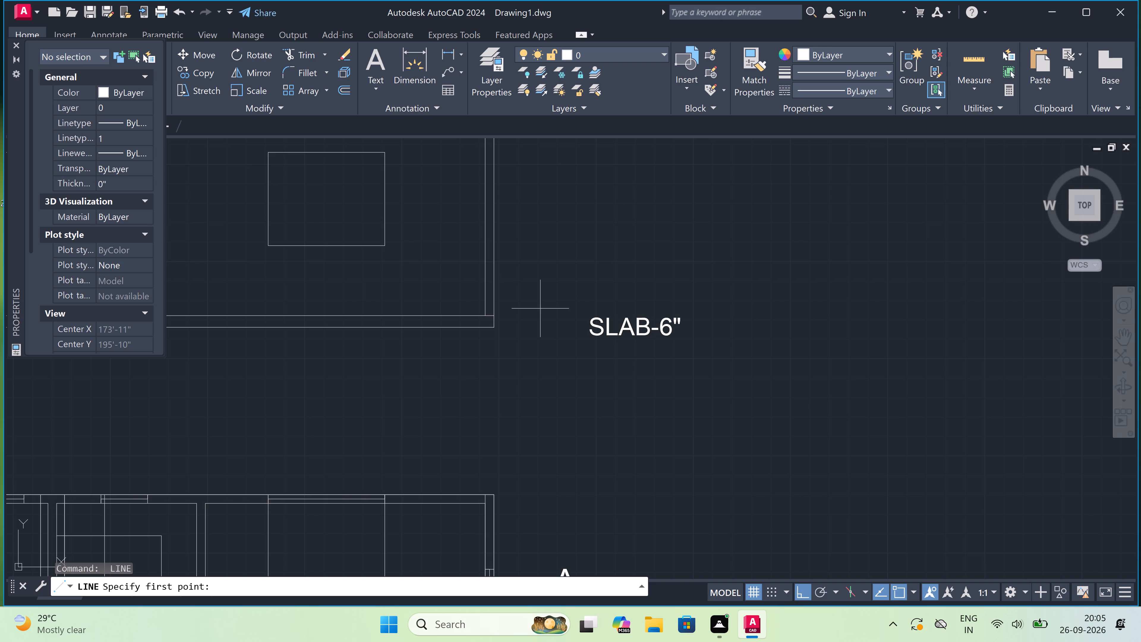
pyautogui.scroll(2, 540, 308)
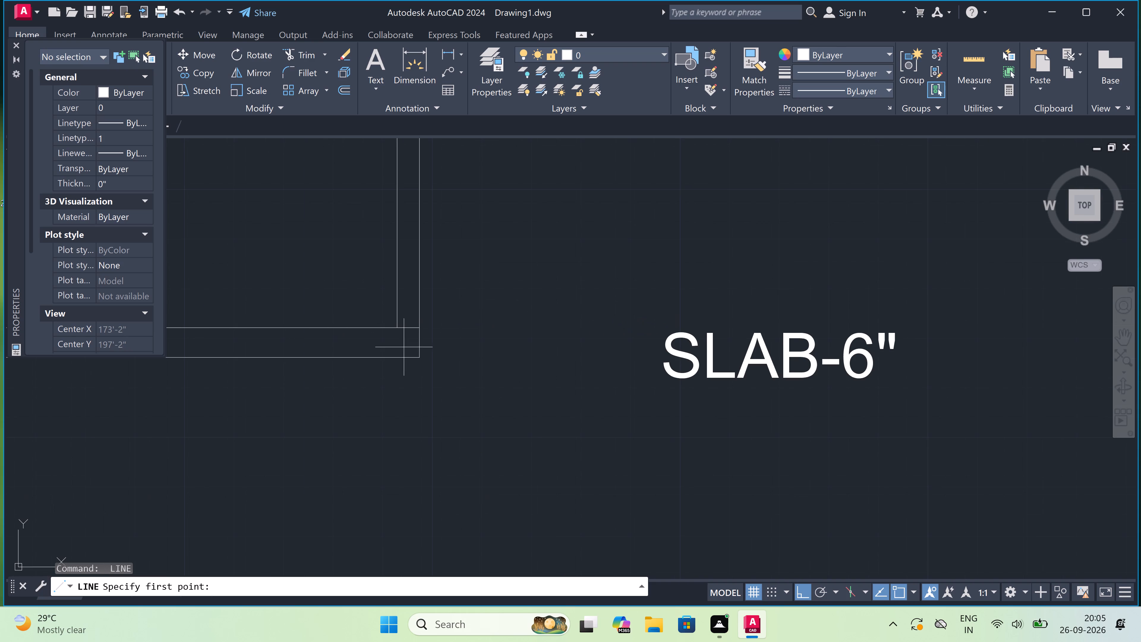
pyautogui.click(406, 342)
pyautogui.click(589, 348)
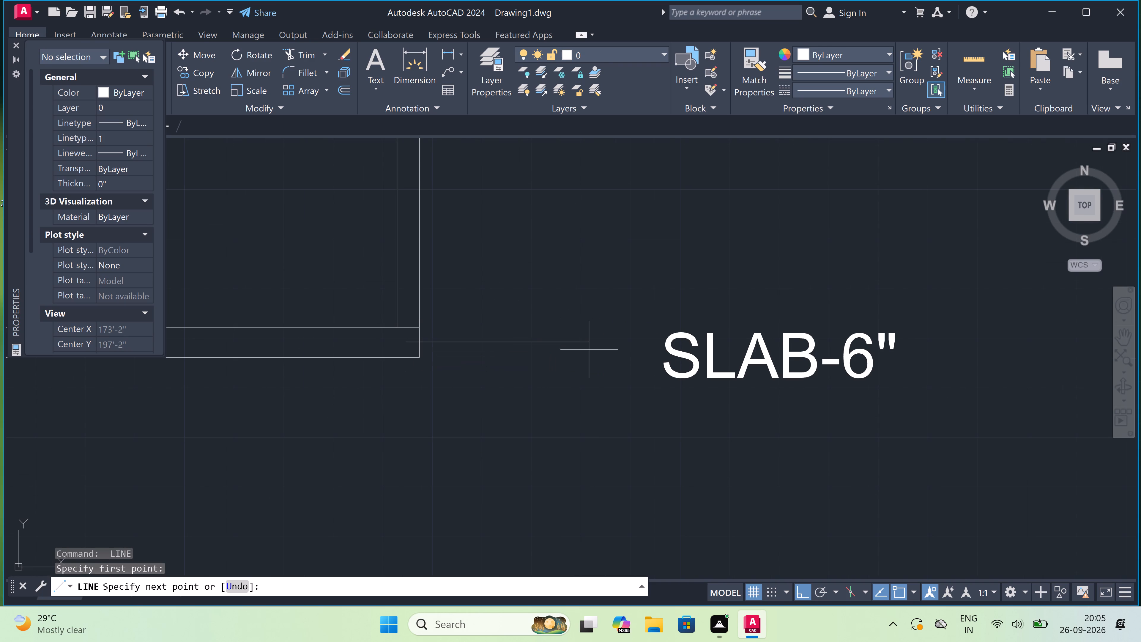
pyautogui.press('Escape')
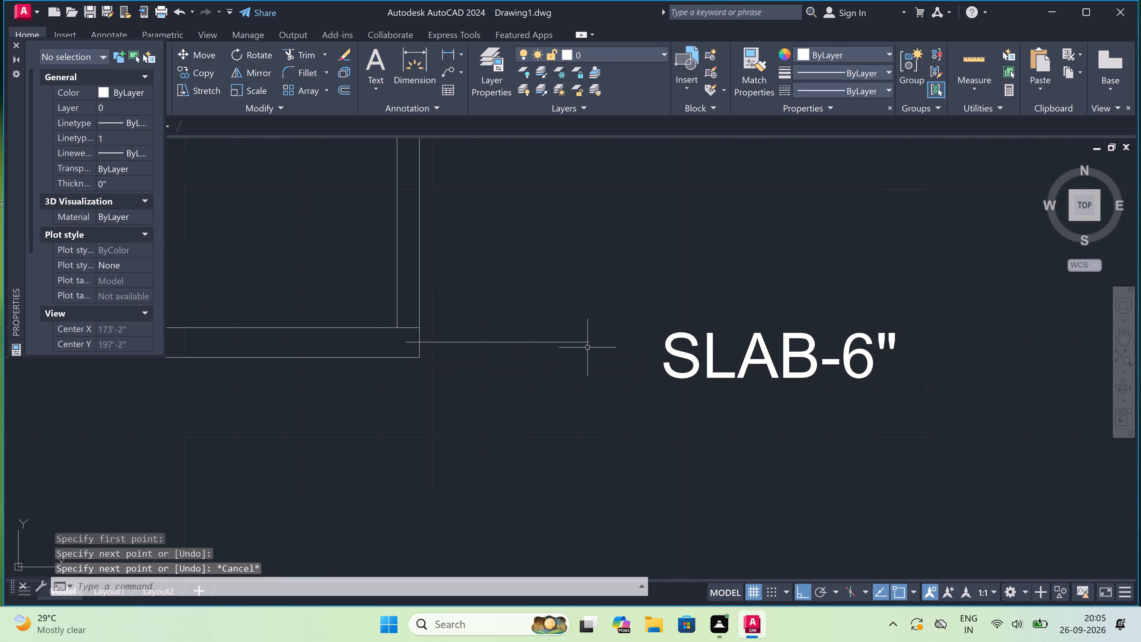
# Draw a line 2' outward from the elevation's bottom-right corner and straight up to above its parapet.
pyautogui.scroll(-8, 532, 325)
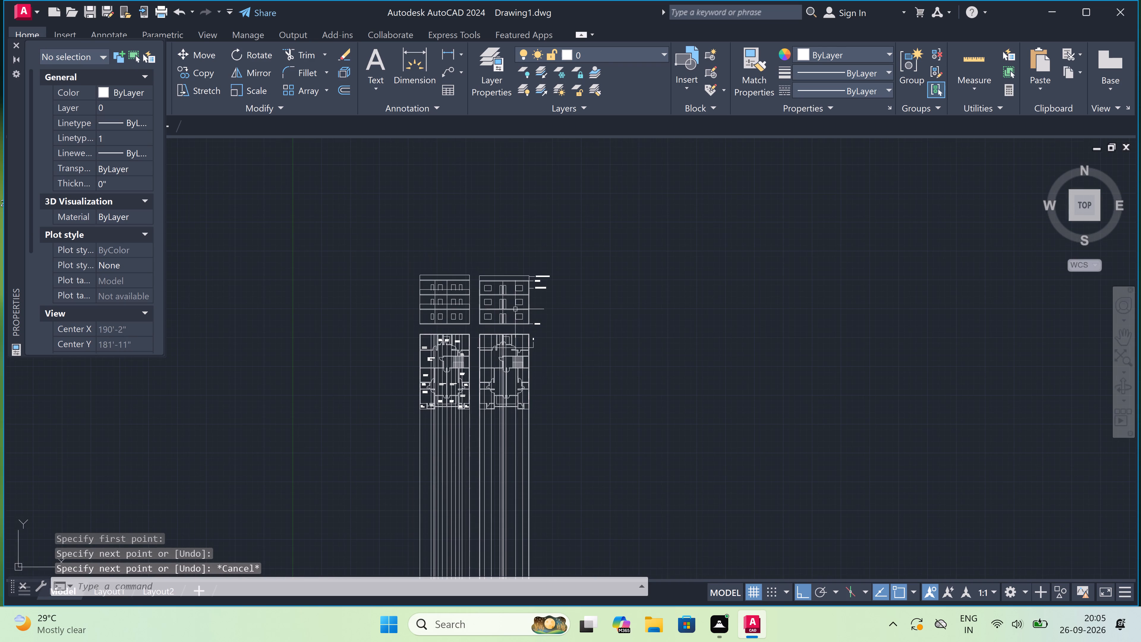
pyautogui.scroll(3, 475, 272)
pyautogui.scroll(-2, 473, 271)
pyautogui.scroll(2, 428, 289)
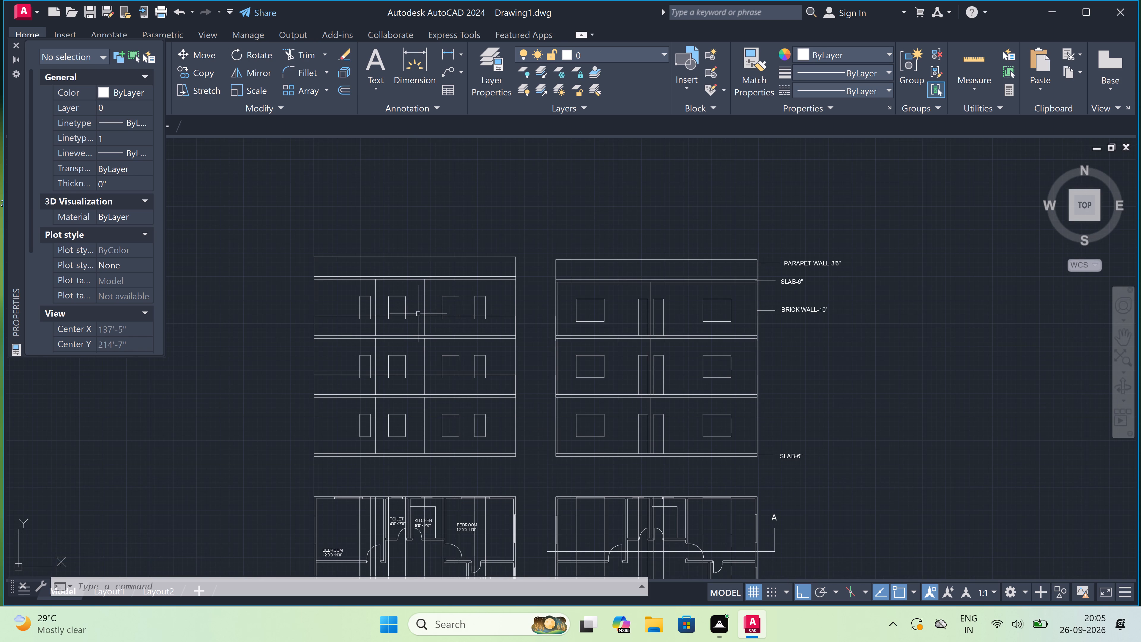
pyautogui.write('L')
pyautogui.press('space')
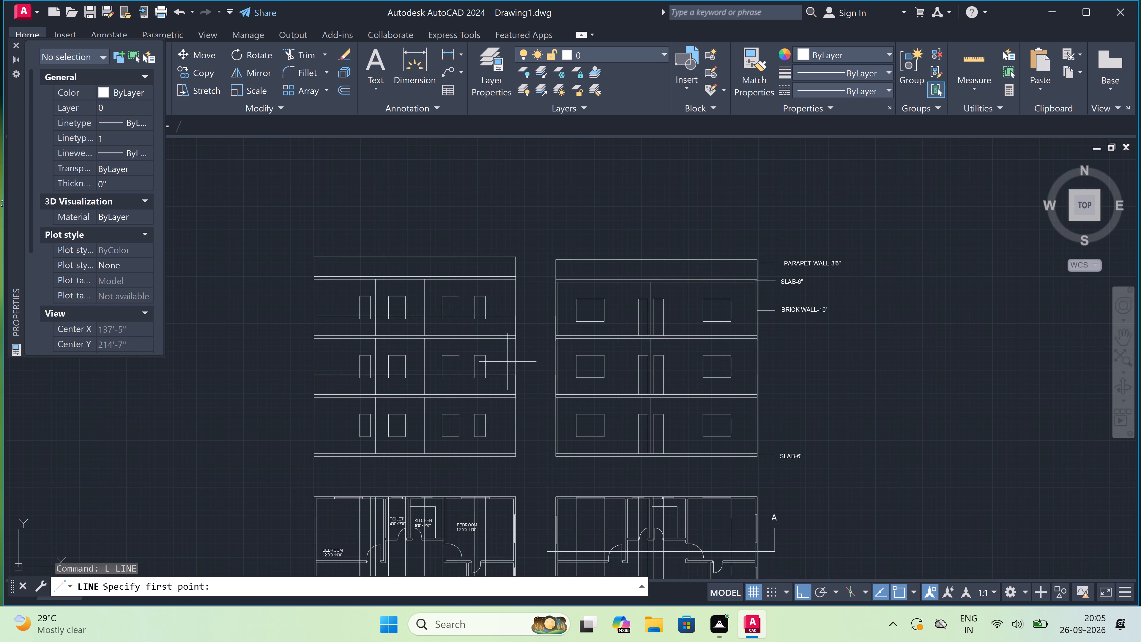
pyautogui.scroll(3, 512, 457)
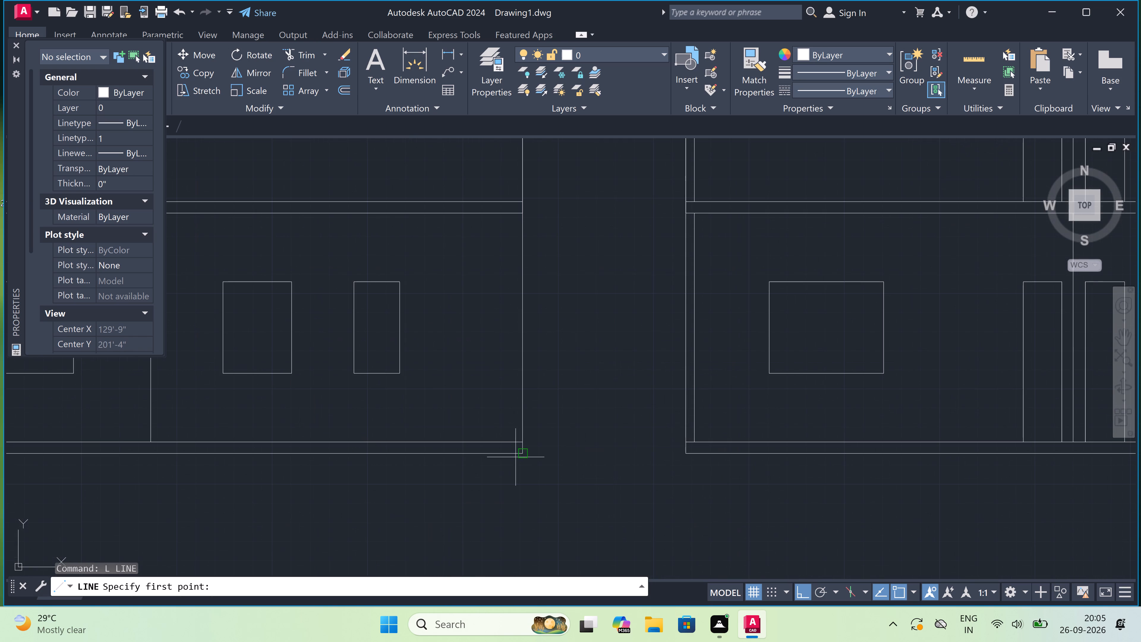
pyautogui.click(521, 450)
pyautogui.write("2'")
pyautogui.press('space')
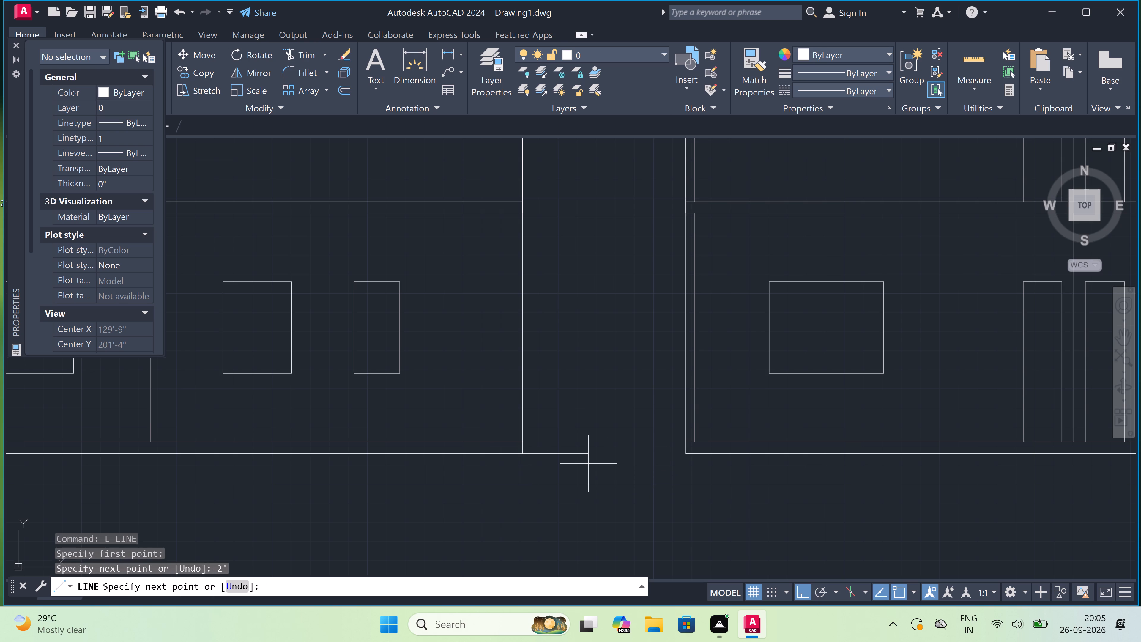
pyautogui.scroll(-4, 568, 318)
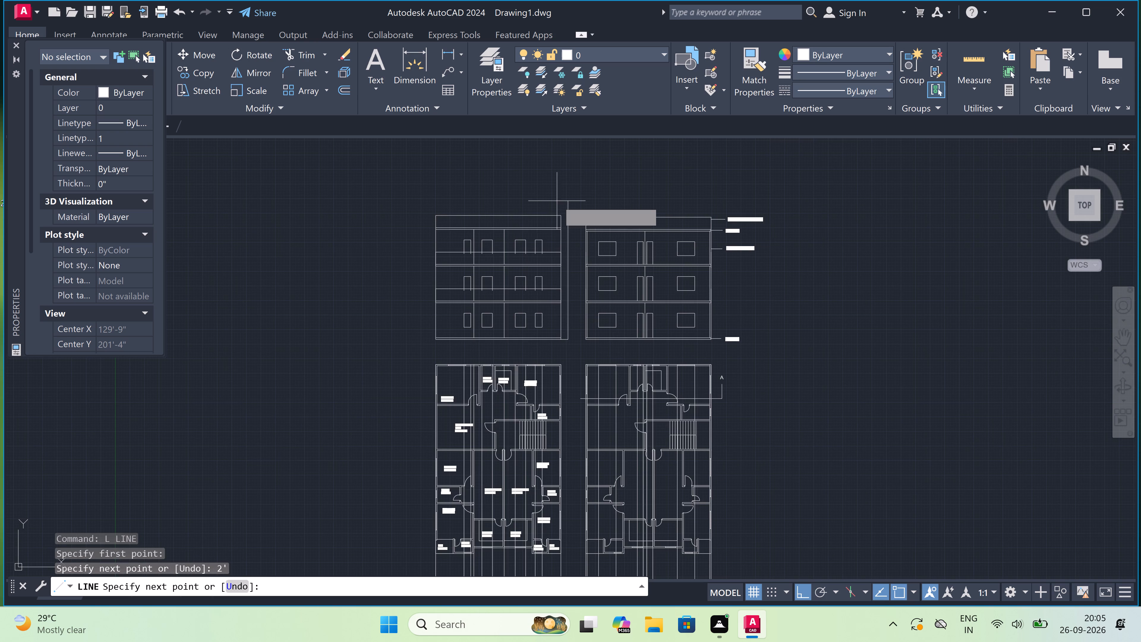
pyautogui.scroll(3, 557, 200)
pyautogui.click(591, 212)
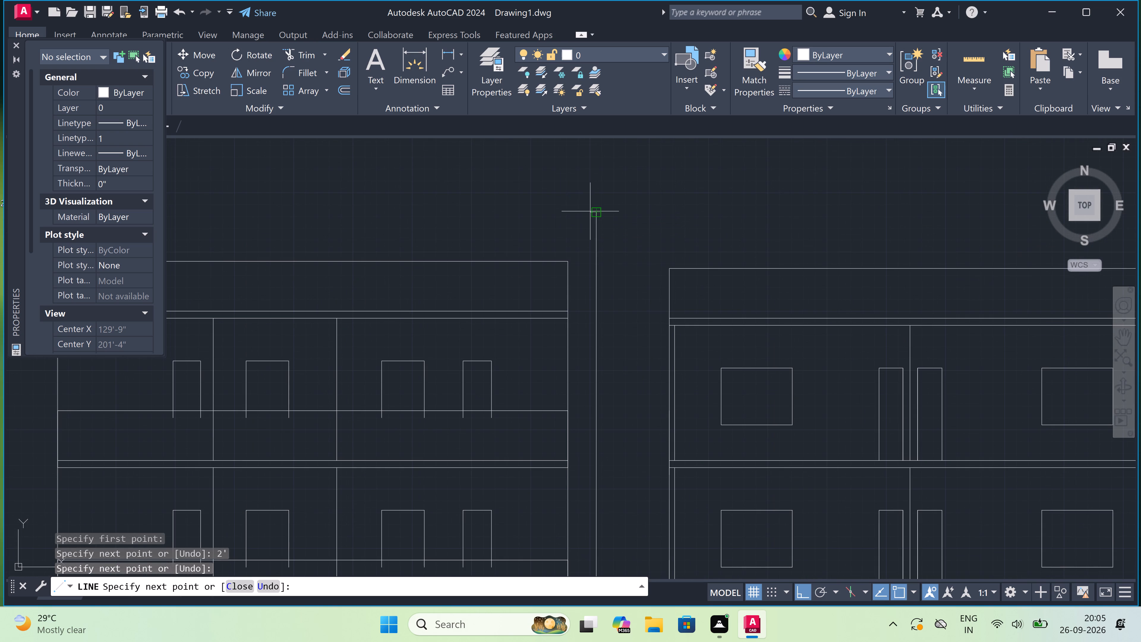
pyautogui.press('Escape')
# Draw a line 2' outward from the elevation's bottom-left corner and straight up to above its parapet.
pyautogui.press('space')
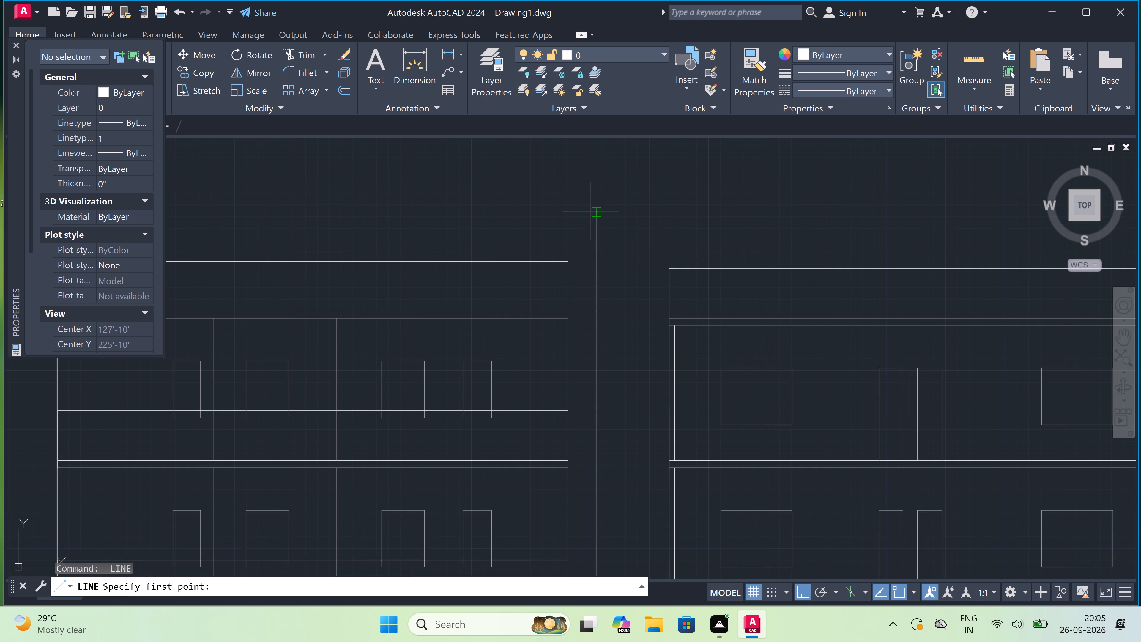
pyautogui.scroll(-2, 590, 211)
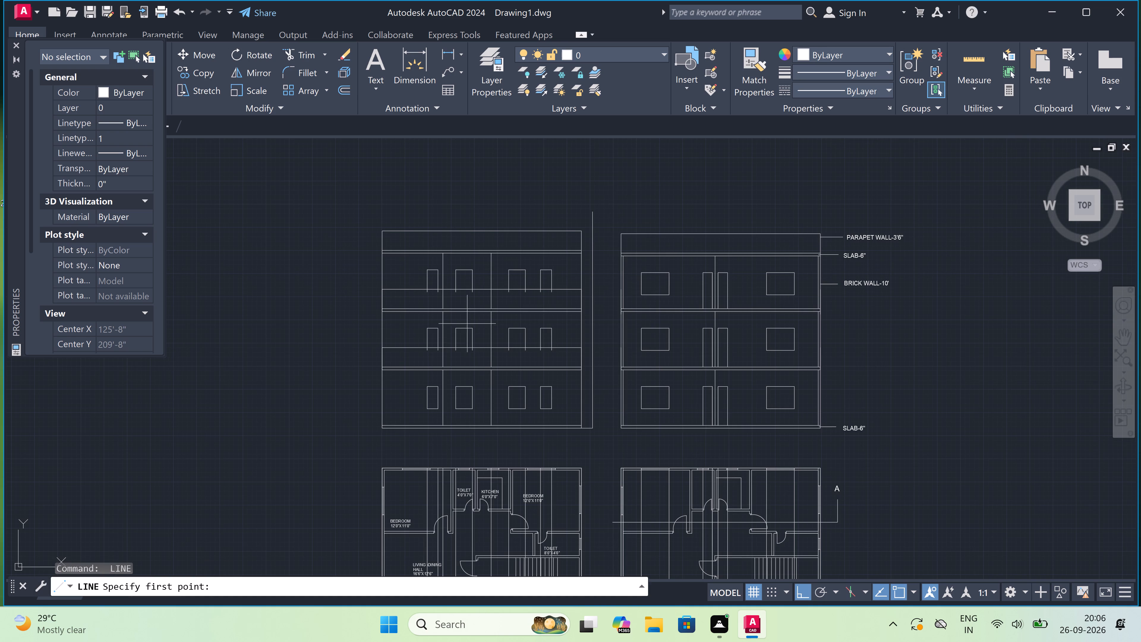
pyautogui.scroll(2, 372, 420)
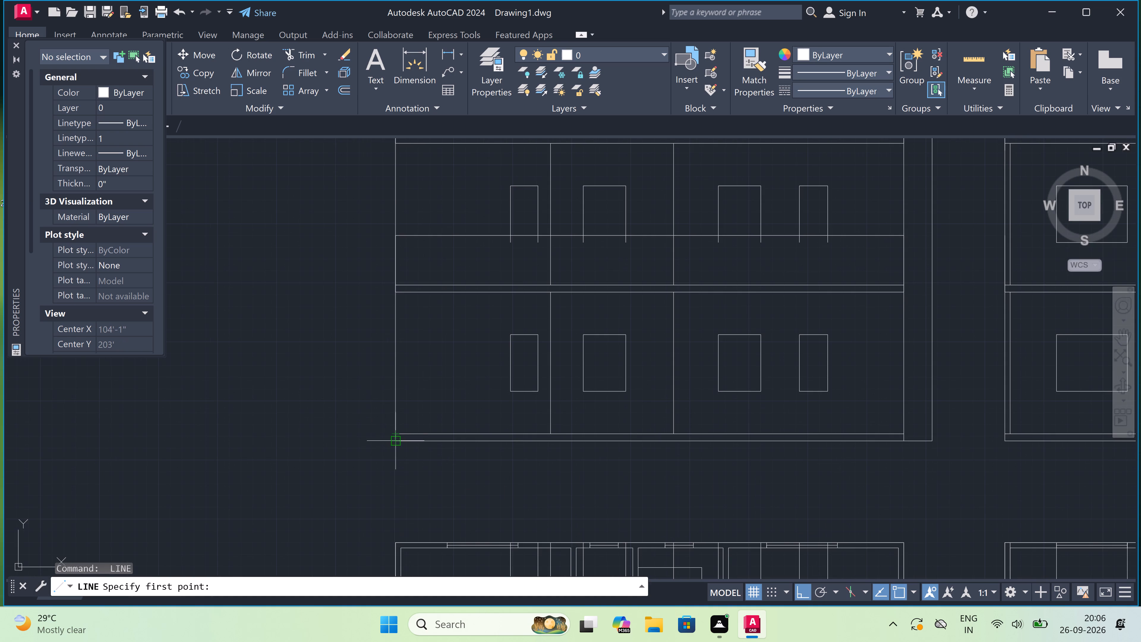
pyautogui.scroll(2, 395, 439)
pyautogui.click(395, 441)
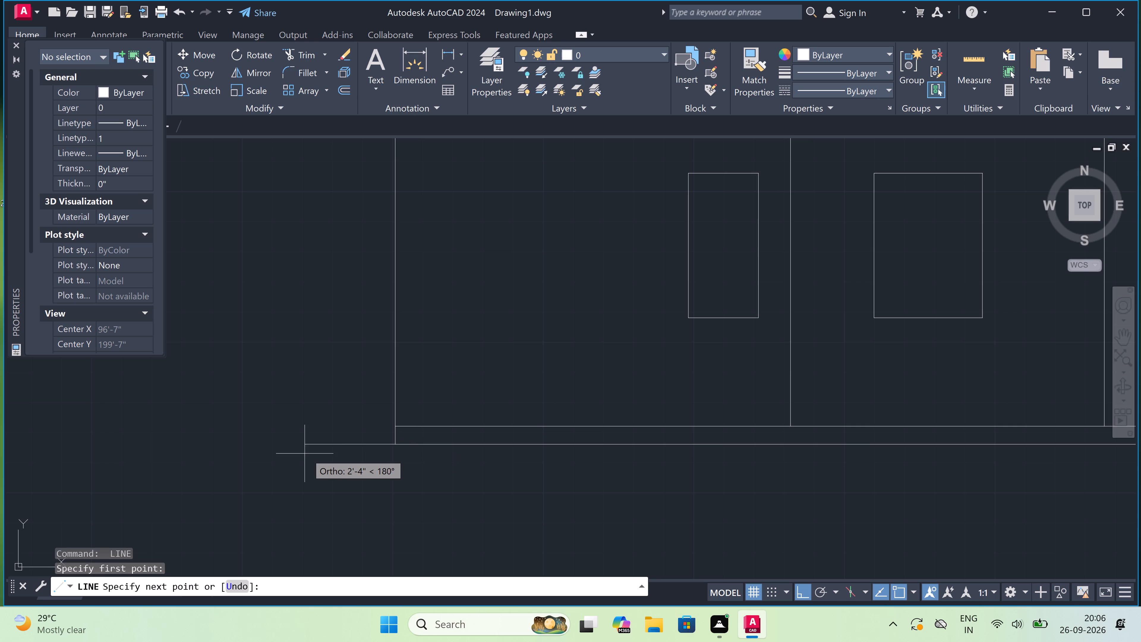
pyautogui.press('2')
pyautogui.press("'")
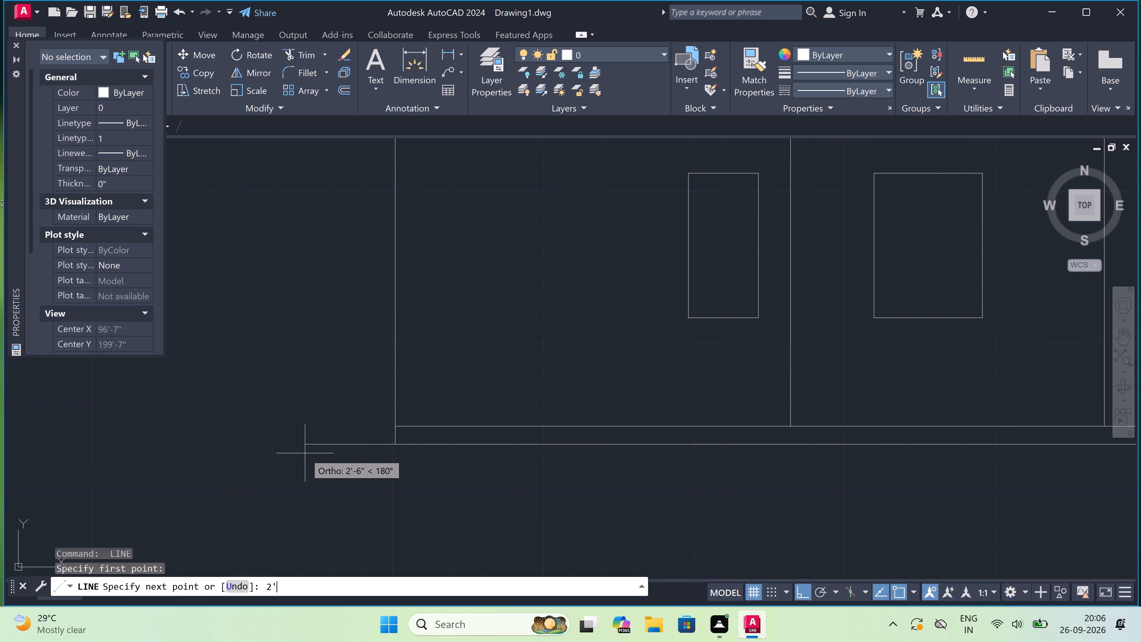
pyautogui.press('space')
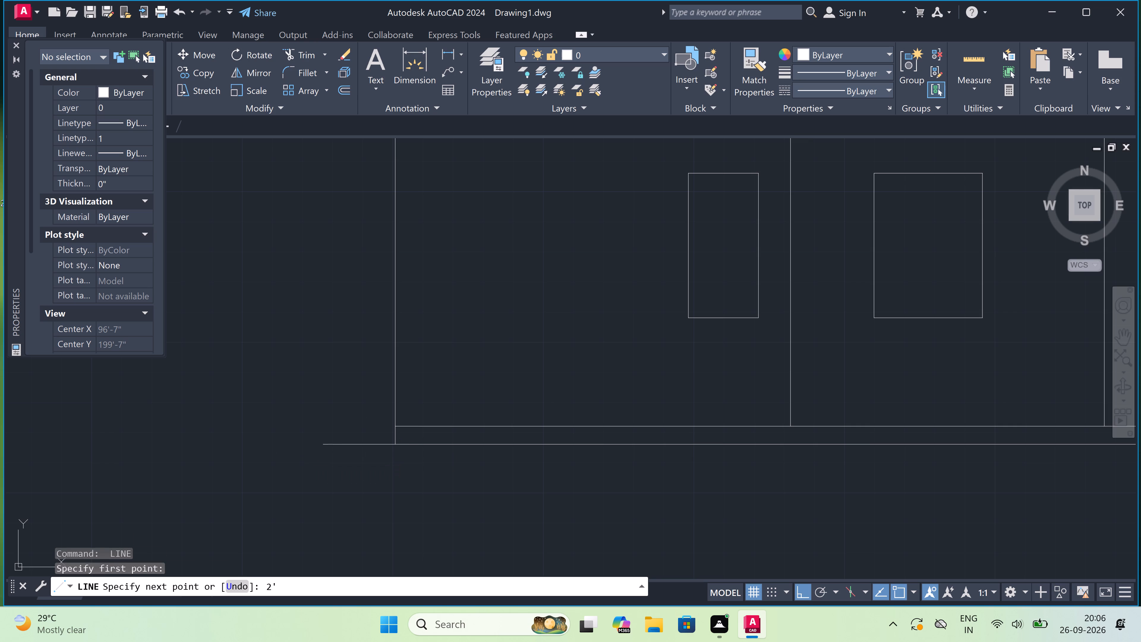
pyautogui.scroll(-2, 310, 445)
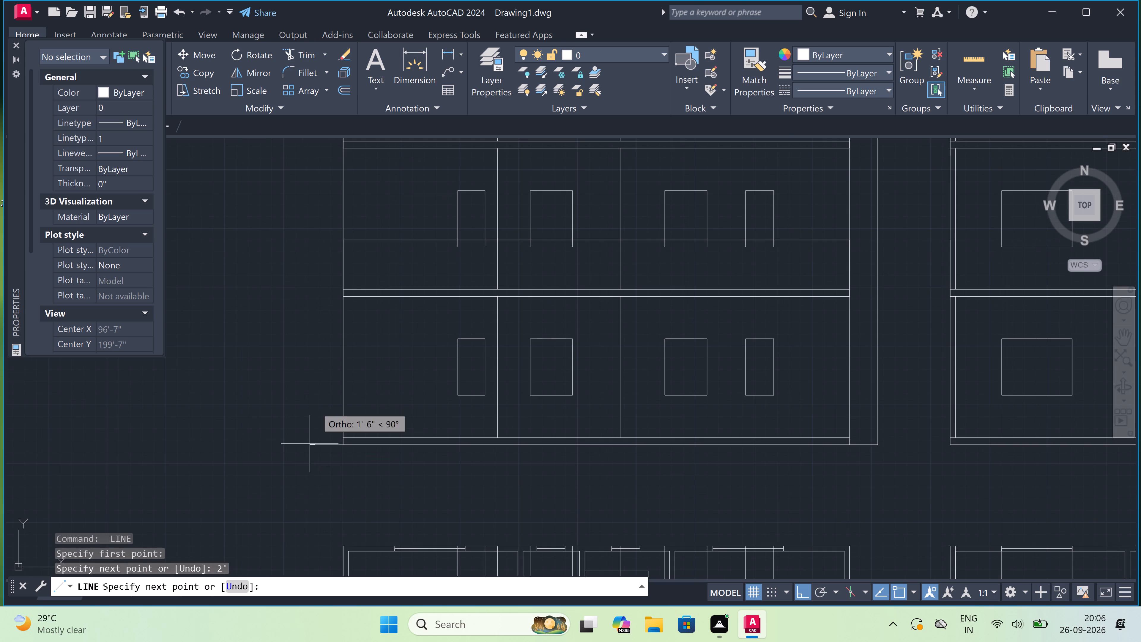
pyautogui.scroll(-1, 307, 276)
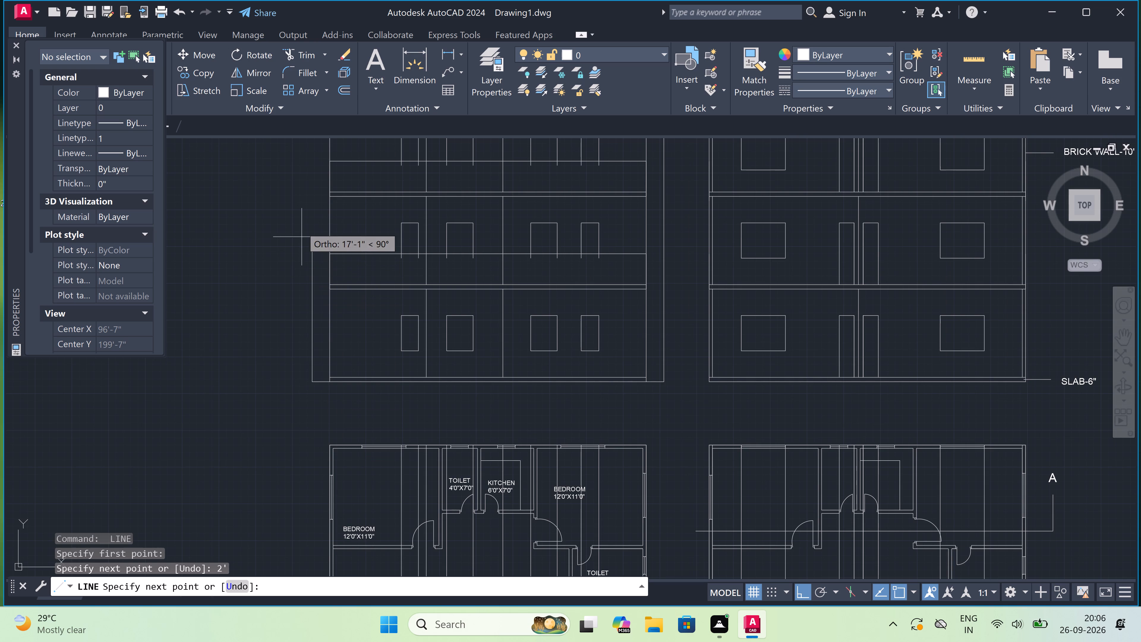
pyautogui.scroll(-4, 299, 192)
pyautogui.scroll(3, 302, 174)
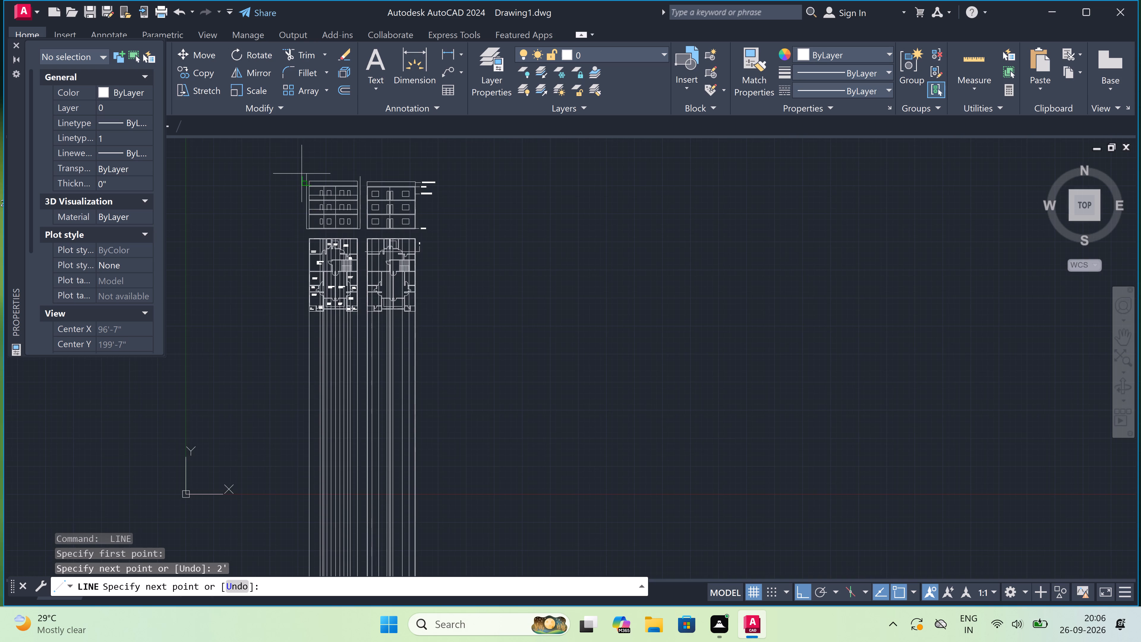
pyautogui.click(313, 178)
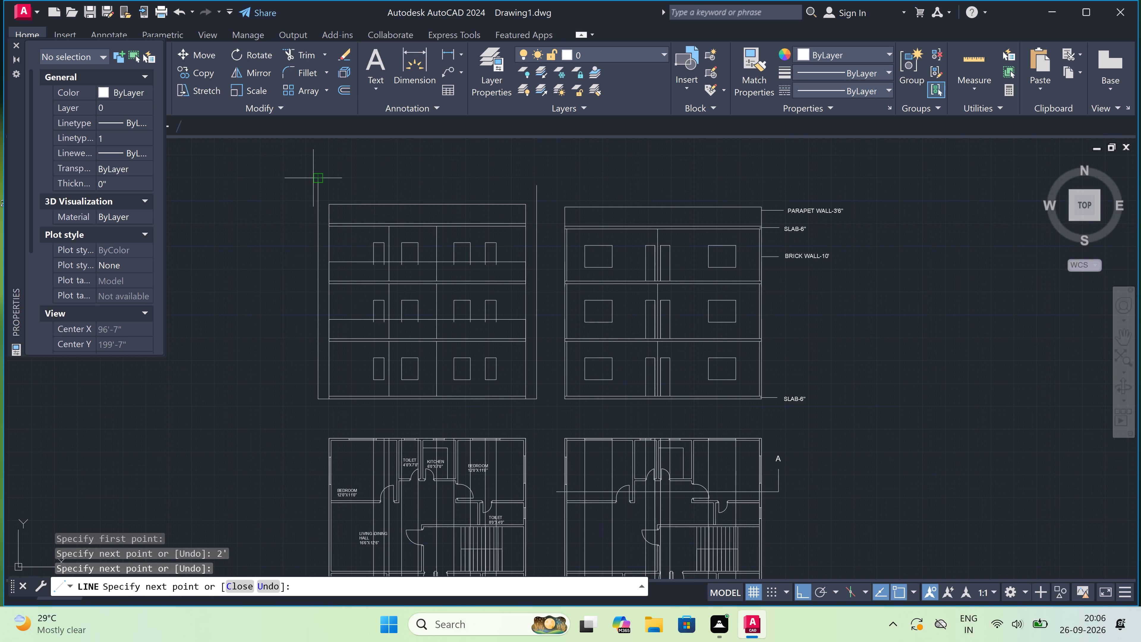
pyautogui.press('Escape')
# Extend the elevation's parapet, slab and railing lines on both sides to the outer vertical lines.
pyautogui.write('EX')
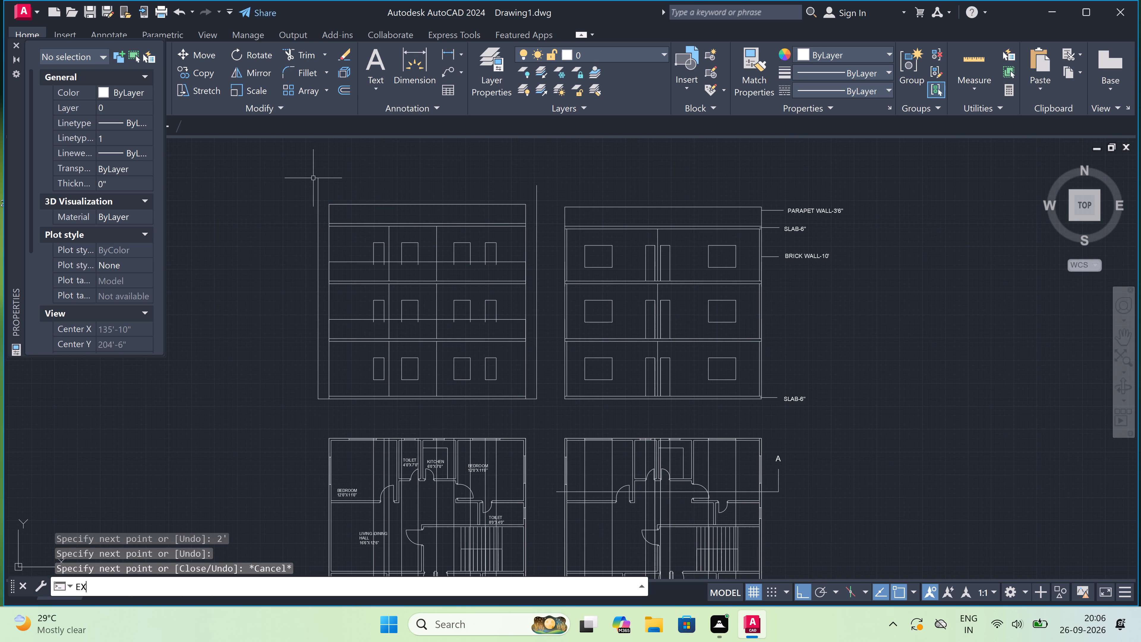
pyautogui.press('space')
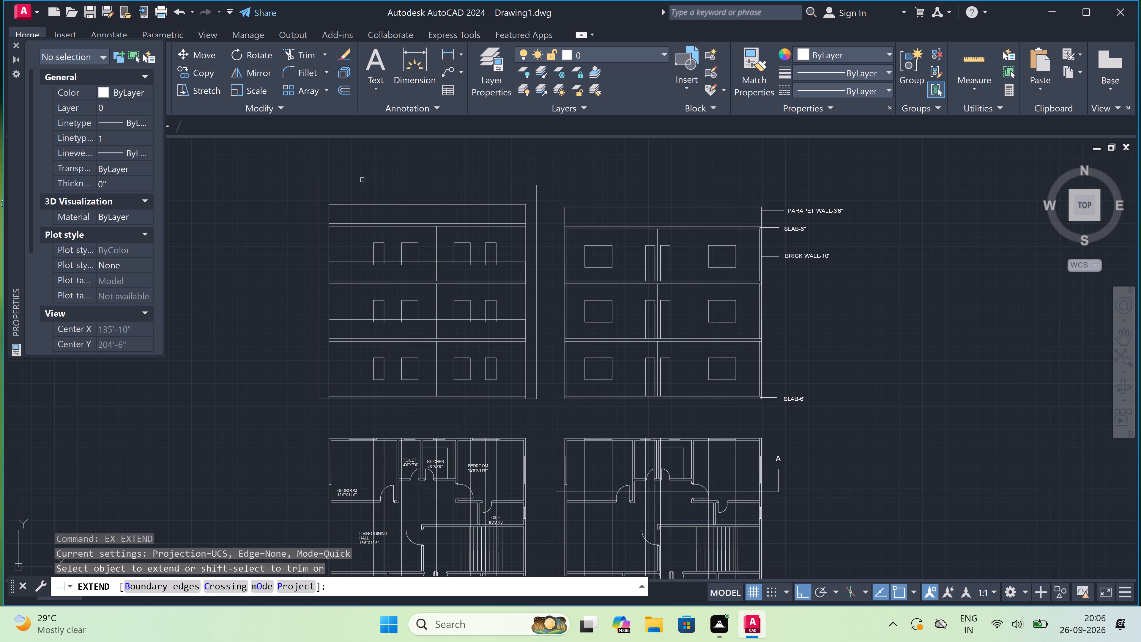
pyautogui.click(346, 183)
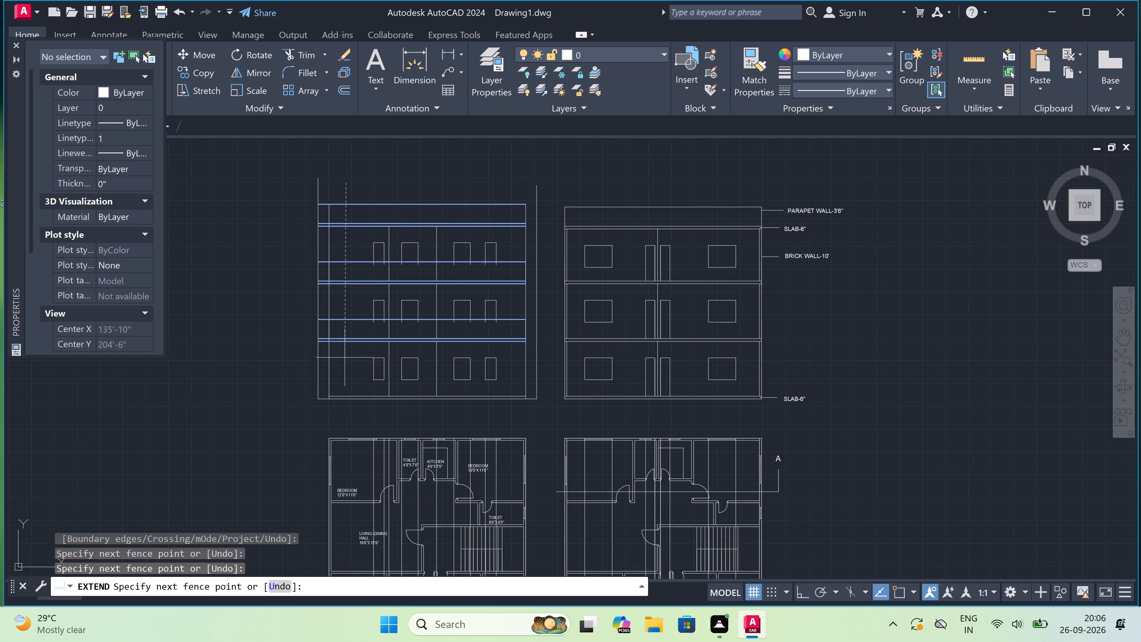
pyautogui.click(345, 358)
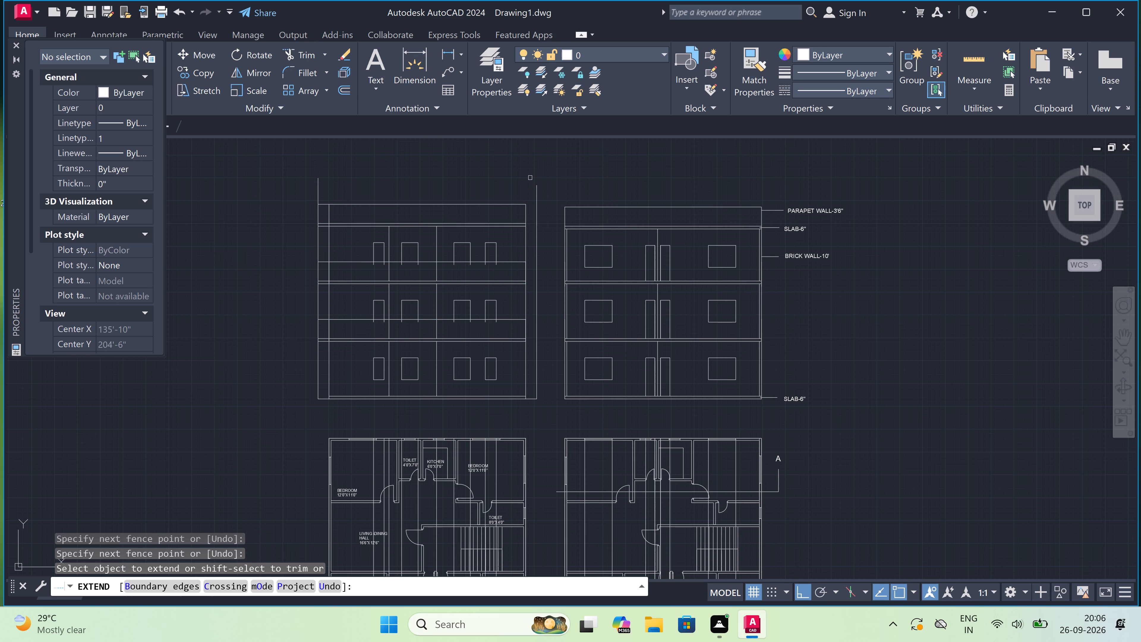
pyautogui.doubleClick(511, 186)
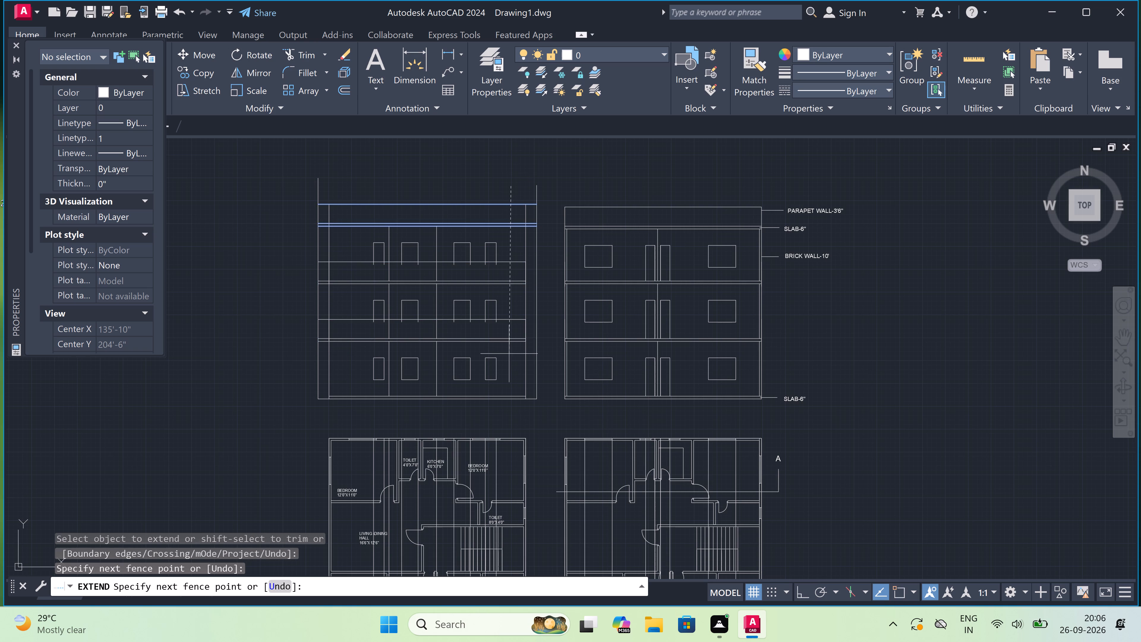
pyautogui.click(518, 348)
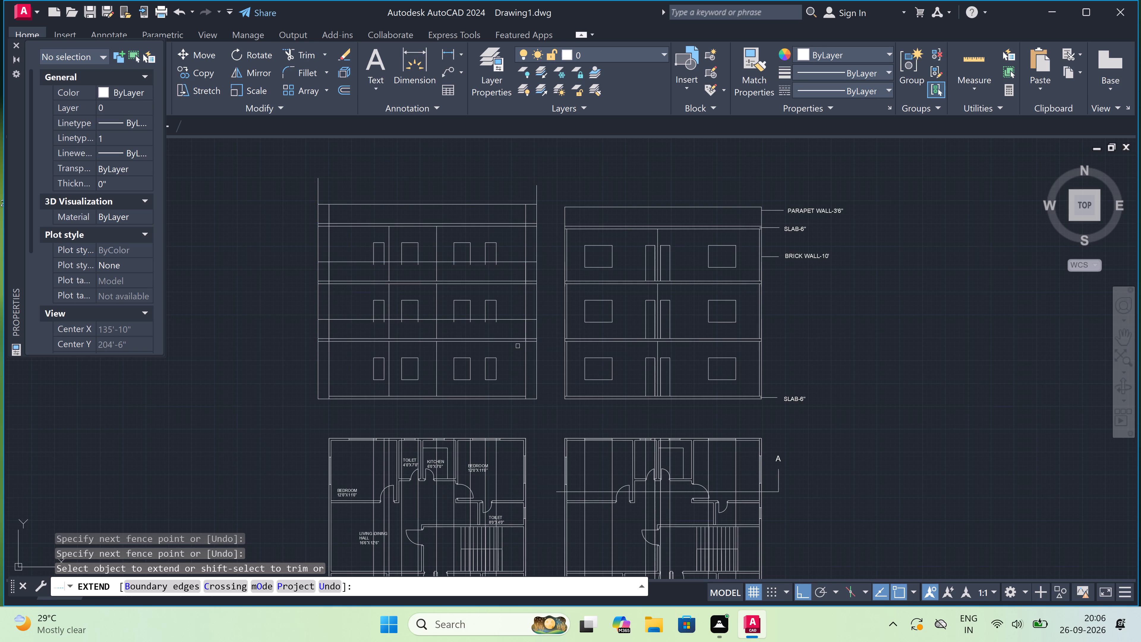
pyautogui.press('Escape')
# Trim the elevation's left outer vertical line where it rises above the parapet.
pyautogui.write('TR')
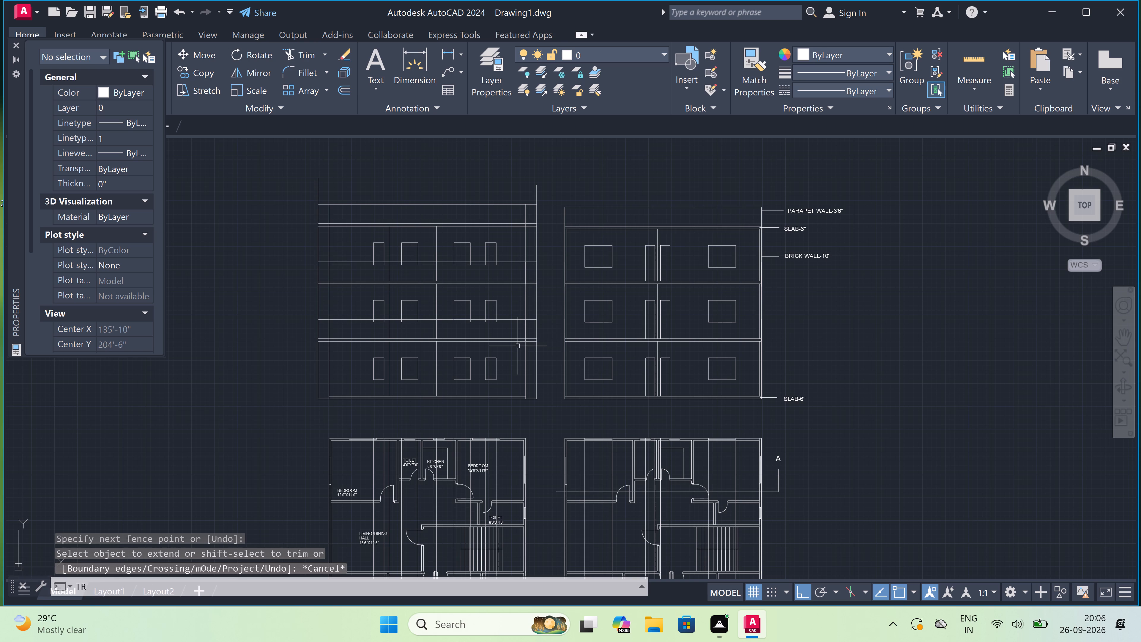
pyautogui.press('space')
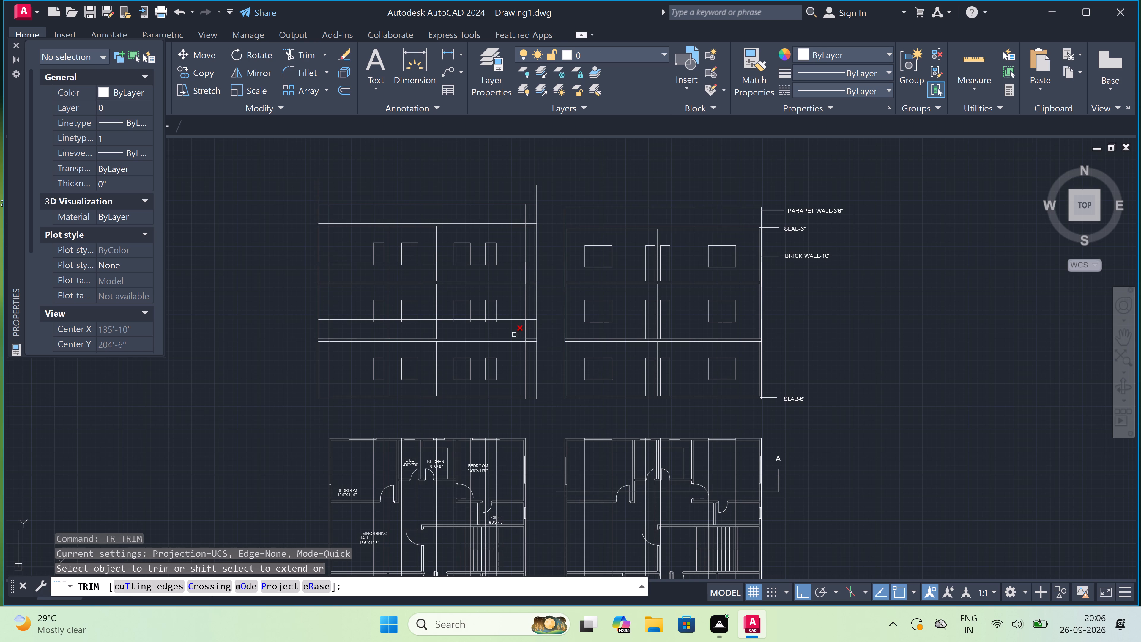
pyautogui.scroll(2, 324, 194)
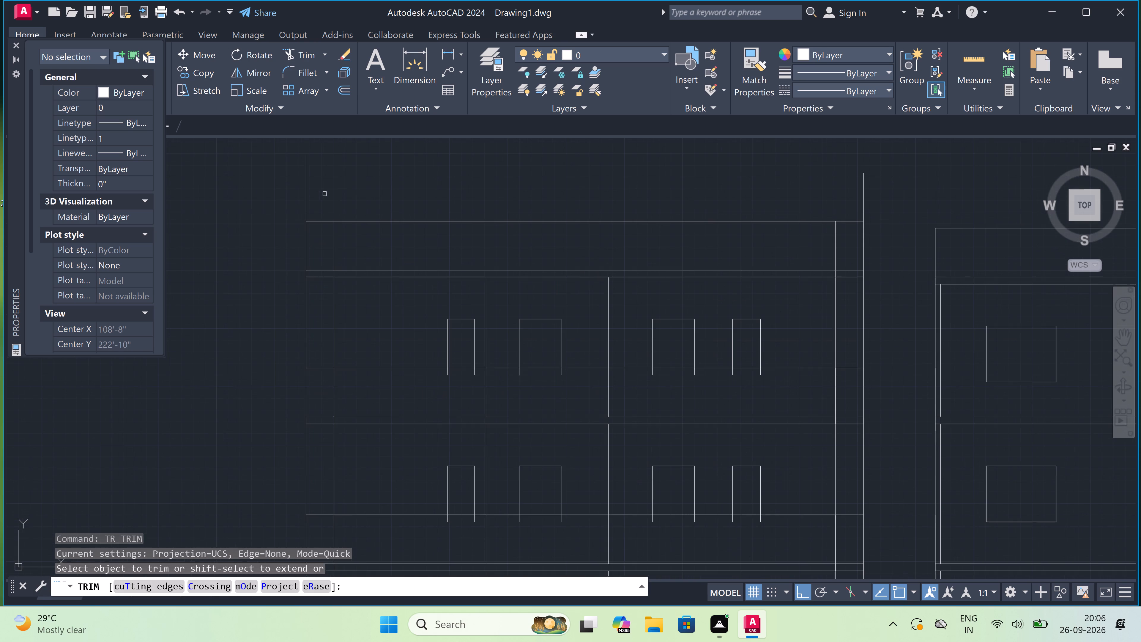
pyautogui.moveTo(319, 182); pyautogui.dragTo(315, 182)
pyautogui.click(274, 182)
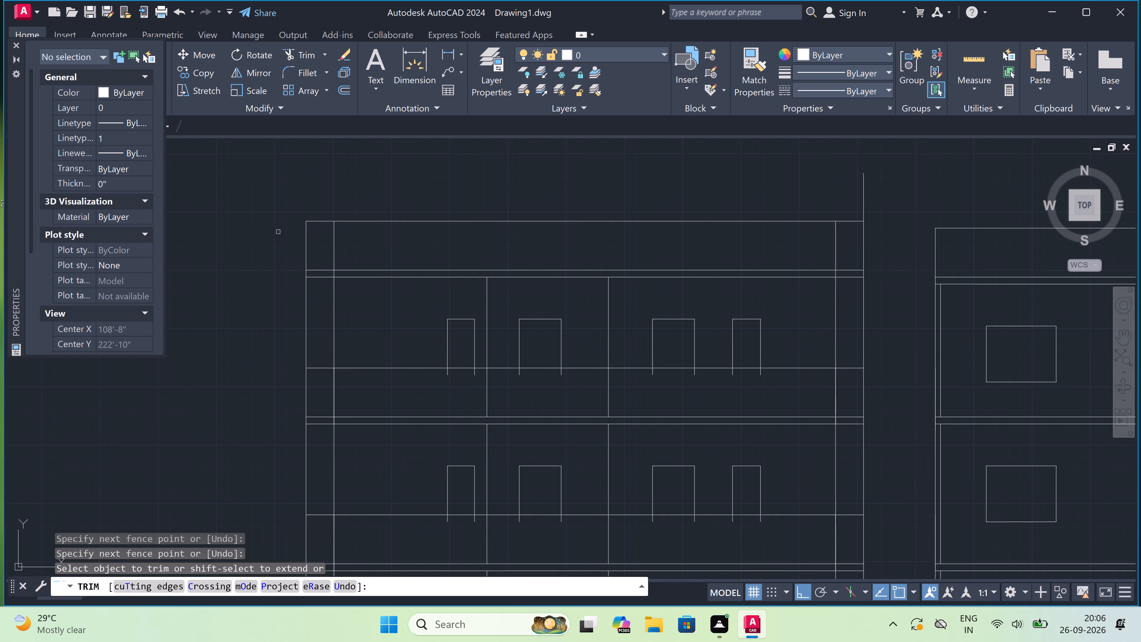
# Trim away the underside line of the elevation's roof slab across its full width, including both overhangs.
pyautogui.click(323, 277)
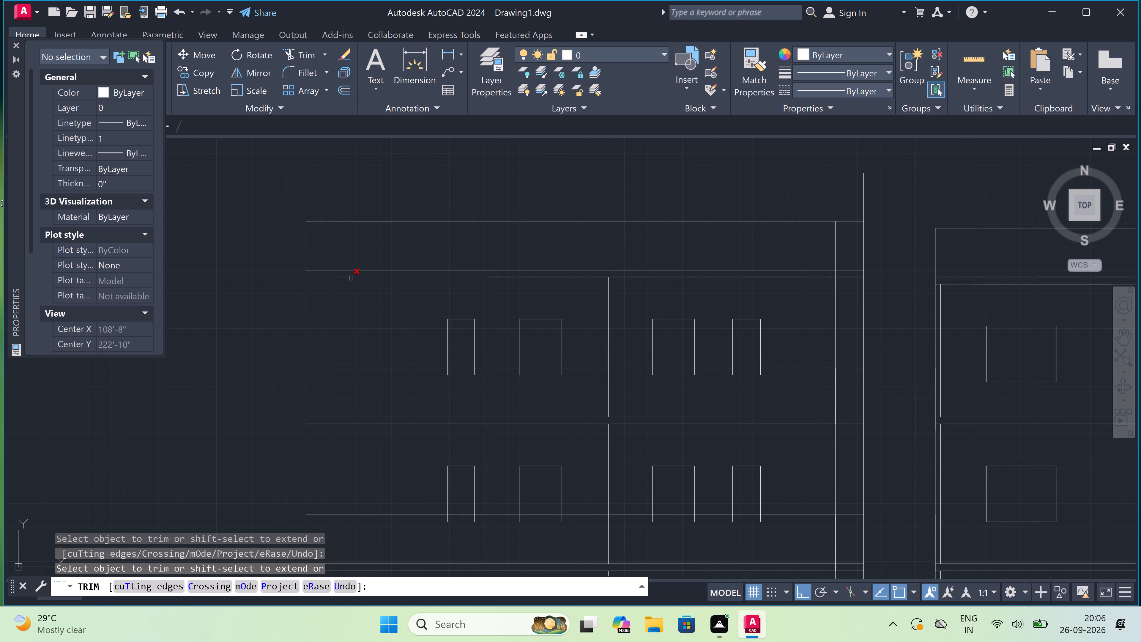
pyautogui.doubleClick(351, 278)
pyautogui.scroll(-1, 359, 280)
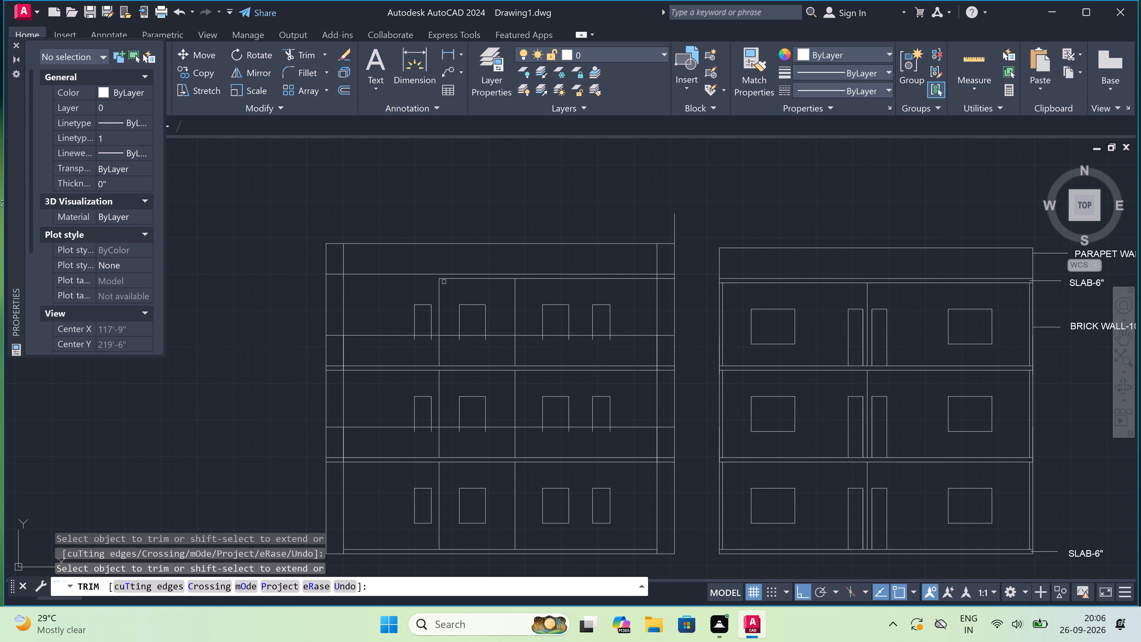
pyautogui.click(444, 278)
pyautogui.scroll(2, 540, 280)
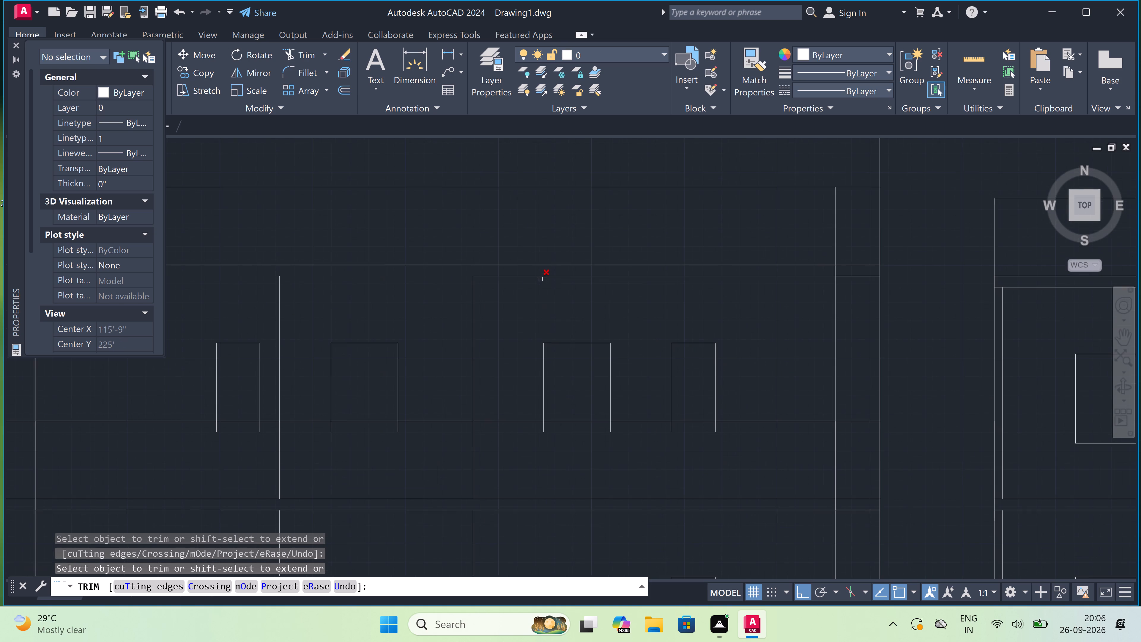
pyautogui.click(540, 276)
pyautogui.scroll(-4, 540, 276)
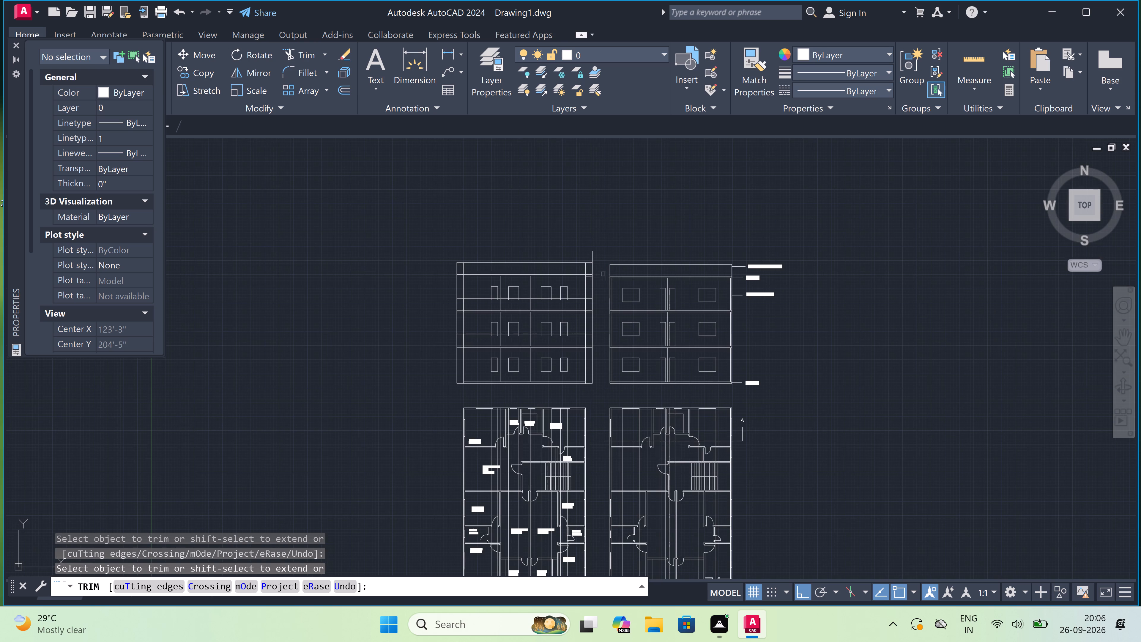
pyautogui.scroll(3, 566, 280)
pyautogui.click(645, 261)
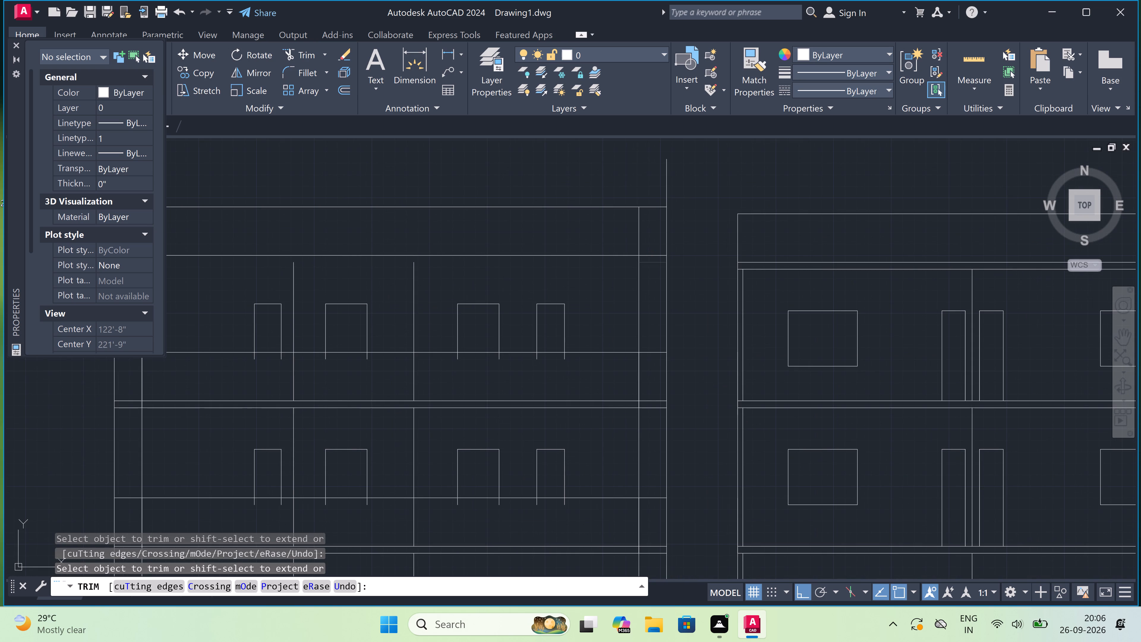
# Trim the elevation's right outer vertical line above the parapet and along the open parts of the top and middle storeys.
pyautogui.click(659, 192)
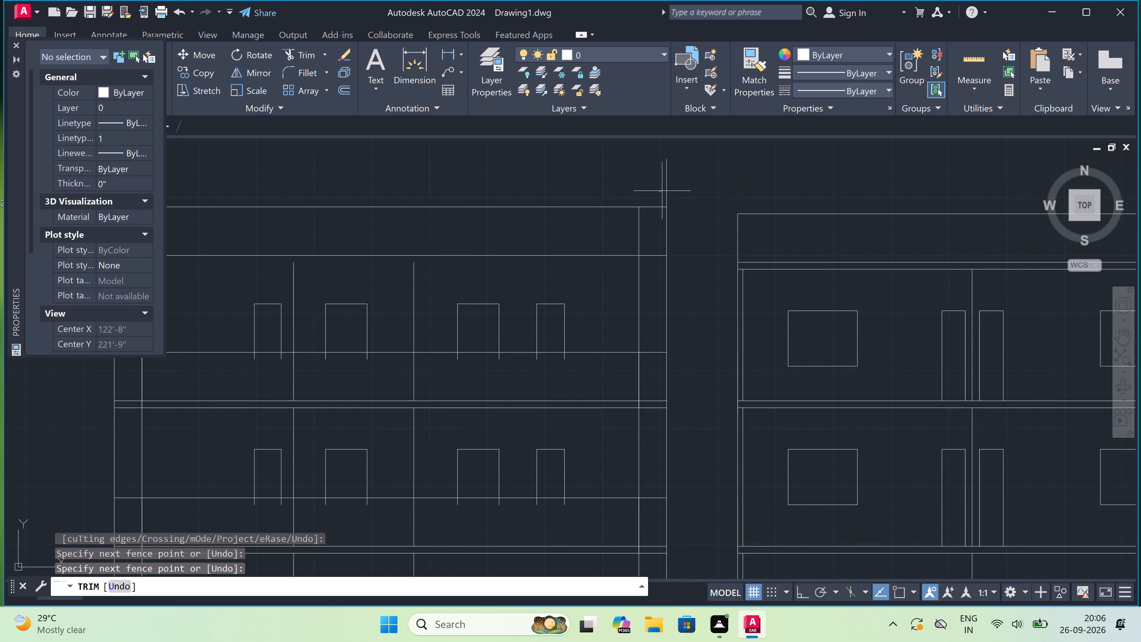
pyautogui.click(683, 185)
pyautogui.doubleClick(666, 284)
pyautogui.scroll(-1, 666, 283)
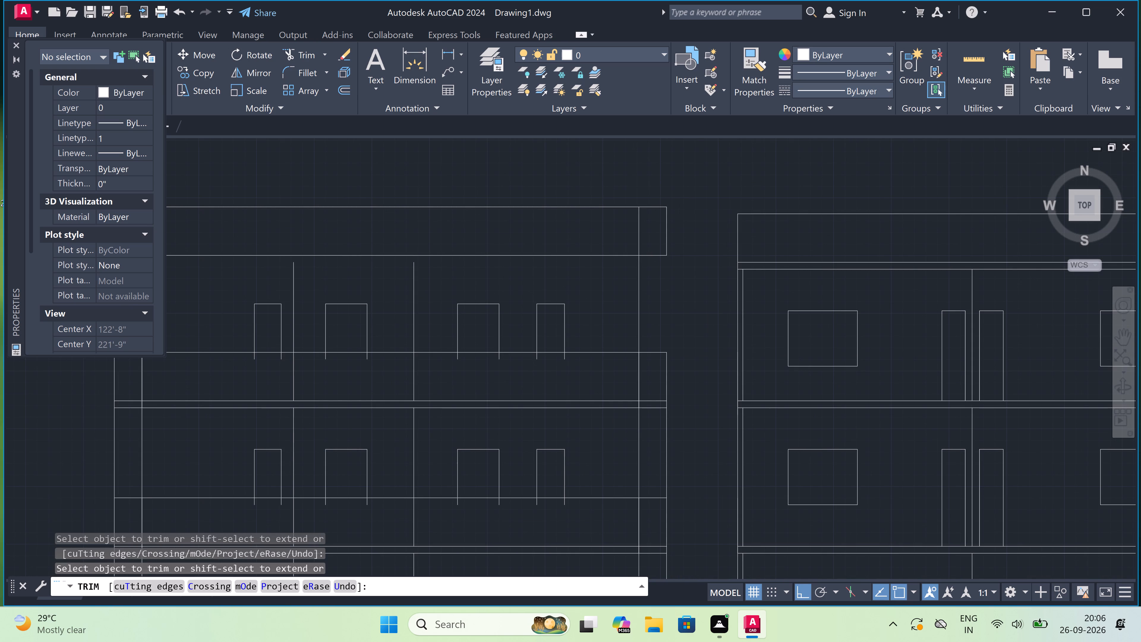
pyautogui.scroll(-1, 666, 283)
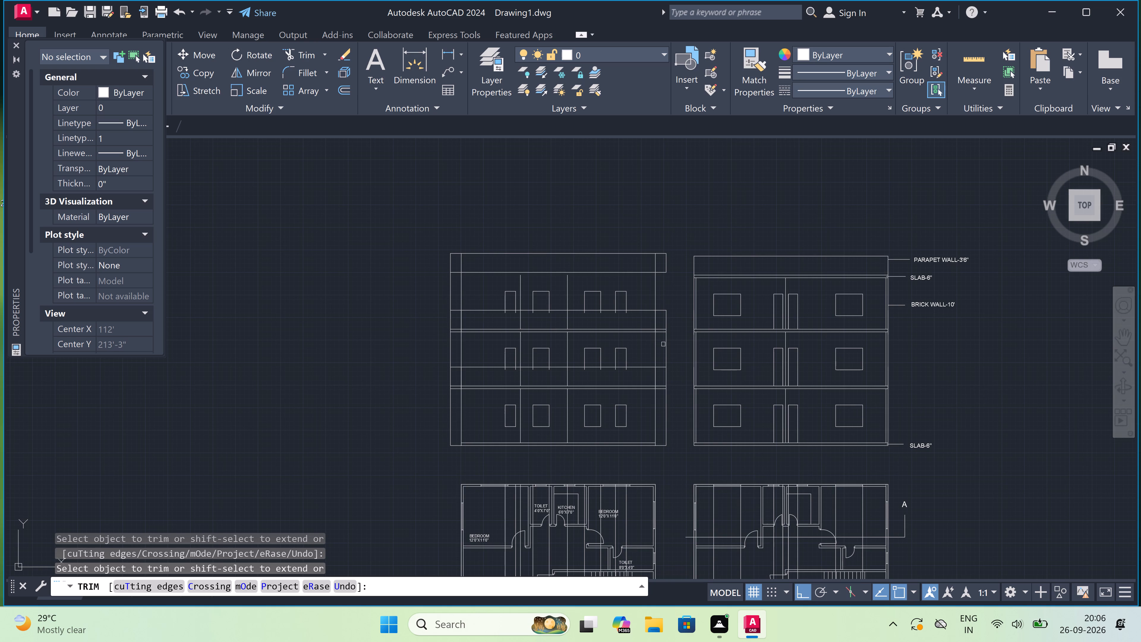
pyautogui.click(665, 343)
pyautogui.scroll(2, 660, 331)
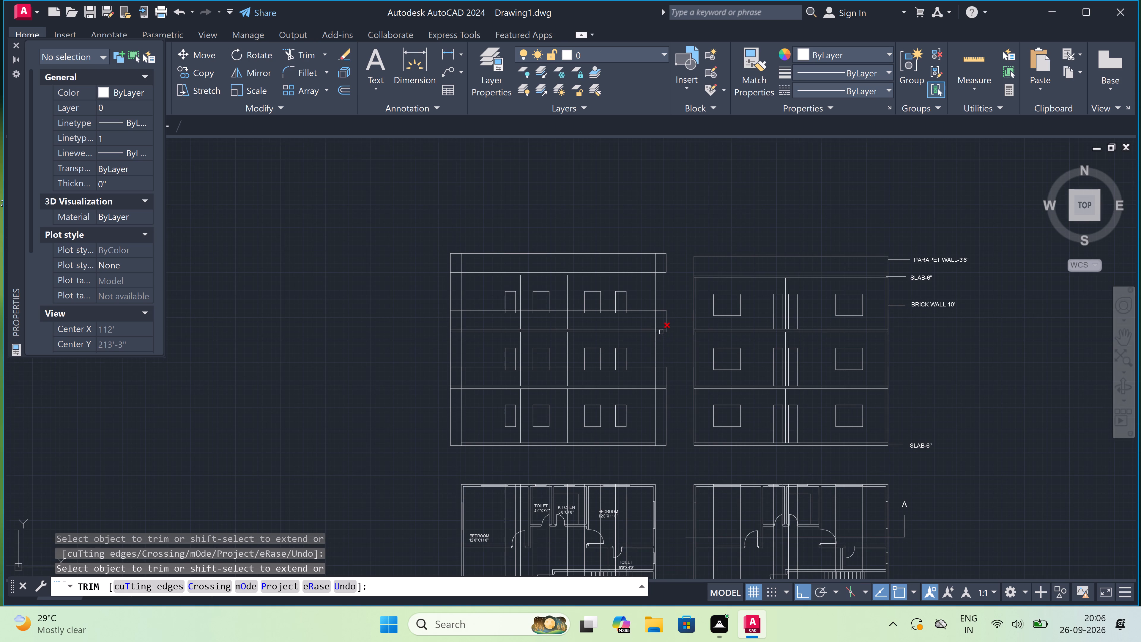
# Trim the right overhang of the underside line below the top storey's slab and the vertical stub beside it.
pyautogui.click(660, 330)
pyautogui.click(660, 338)
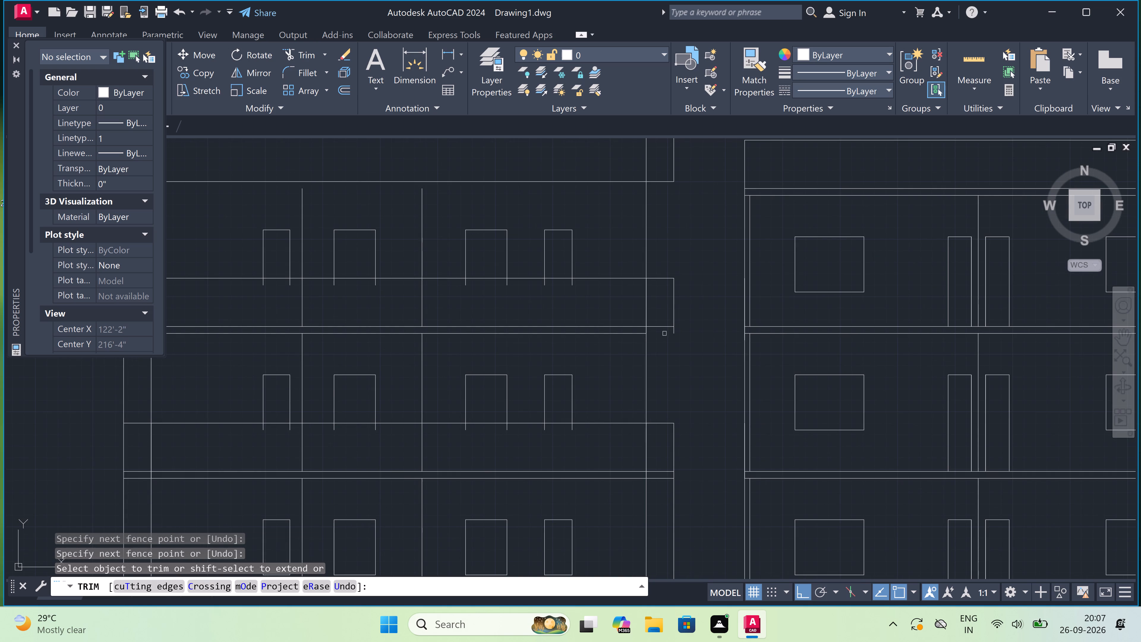
pyautogui.scroll(3, 665, 333)
pyautogui.moveTo(665, 333); pyautogui.dragTo(680, 326)
pyautogui.moveTo(720, 307); pyautogui.dragTo(716, 312)
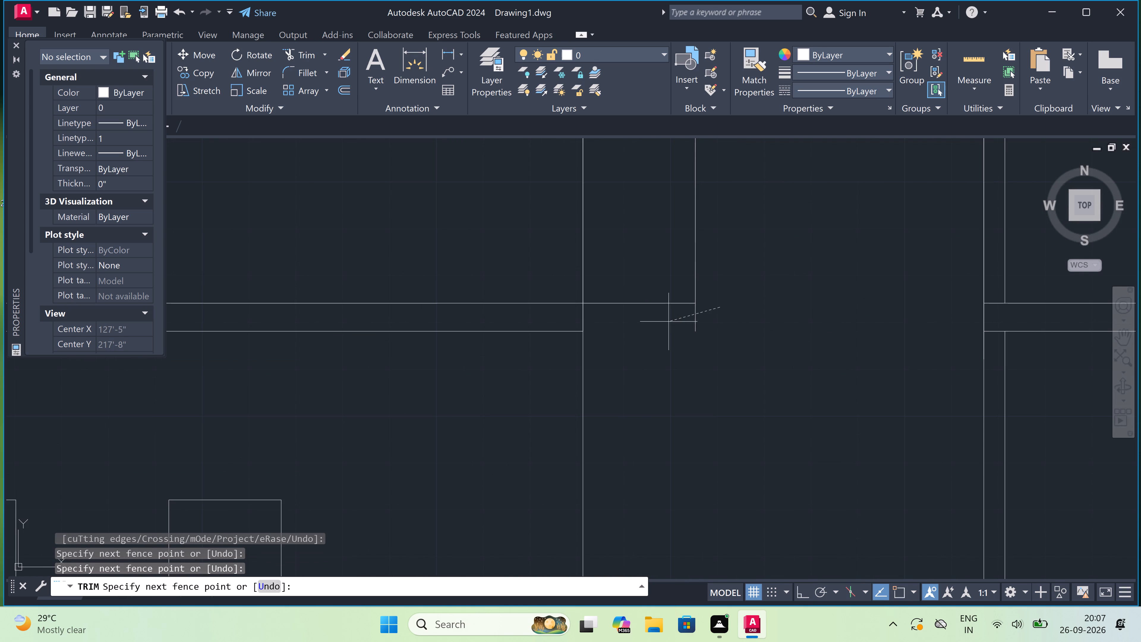
pyautogui.click(669, 322)
pyautogui.scroll(-1, 669, 320)
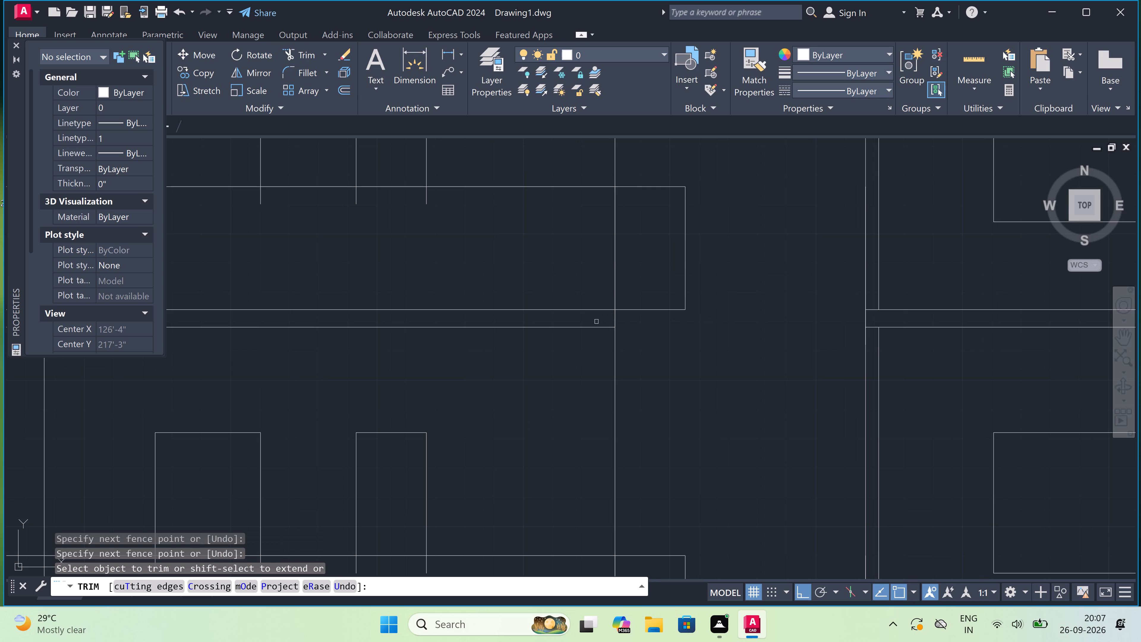
# Trim the remaining underside line of the slab between the elevation's middle and top storeys, through its left overhang.
pyautogui.click(587, 326)
pyautogui.scroll(-2, 578, 347)
pyautogui.scroll(-2, 506, 345)
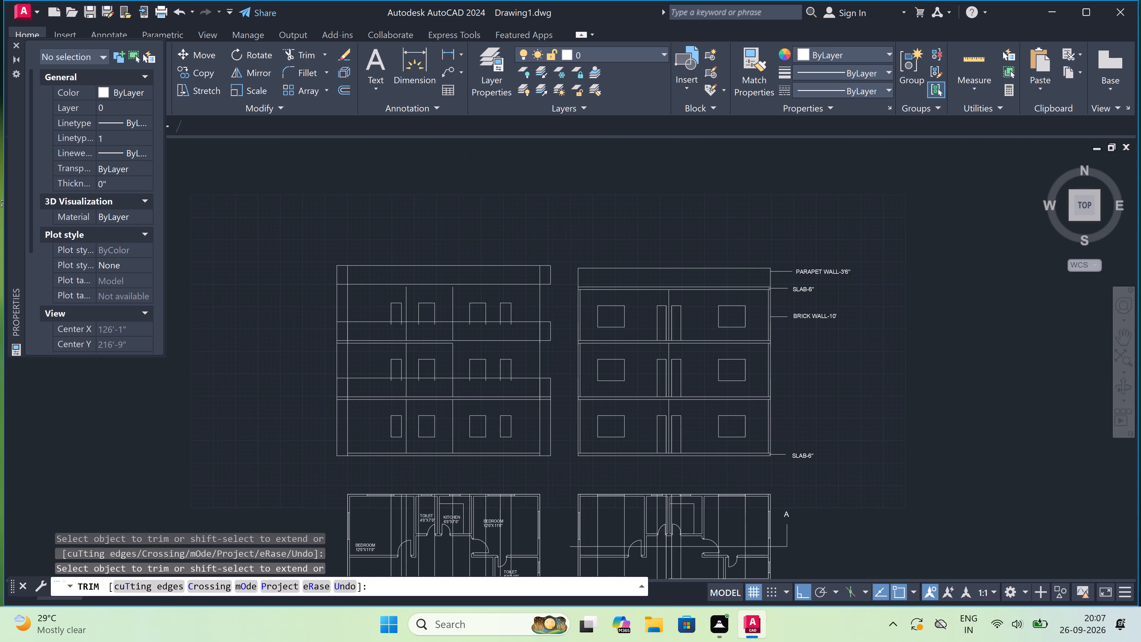
pyautogui.scroll(2, 406, 344)
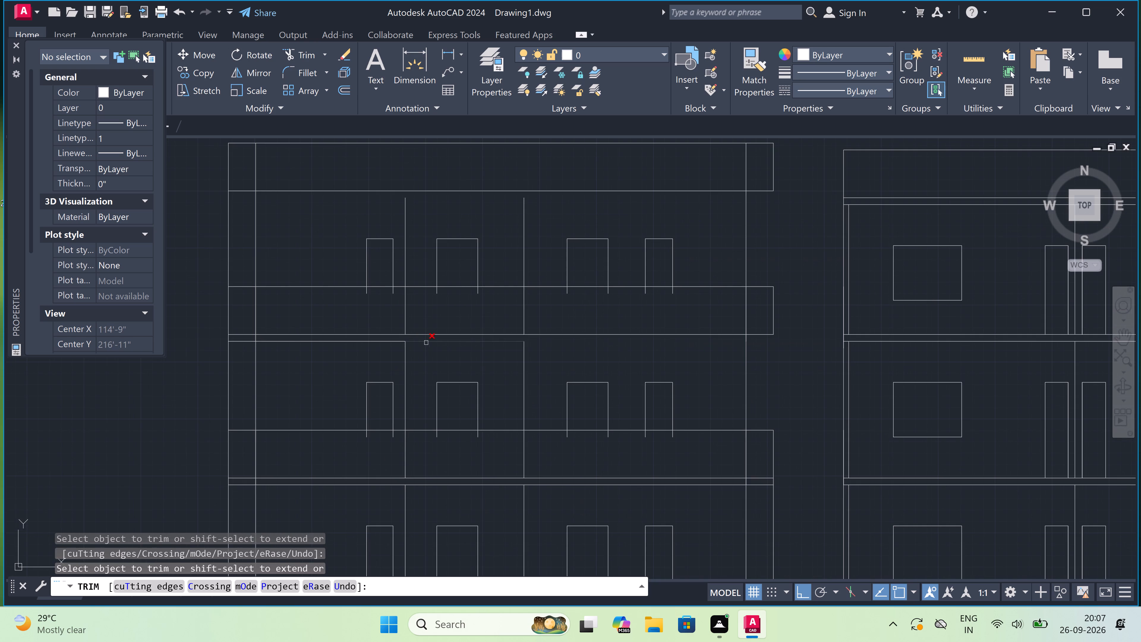
pyautogui.click(426, 341)
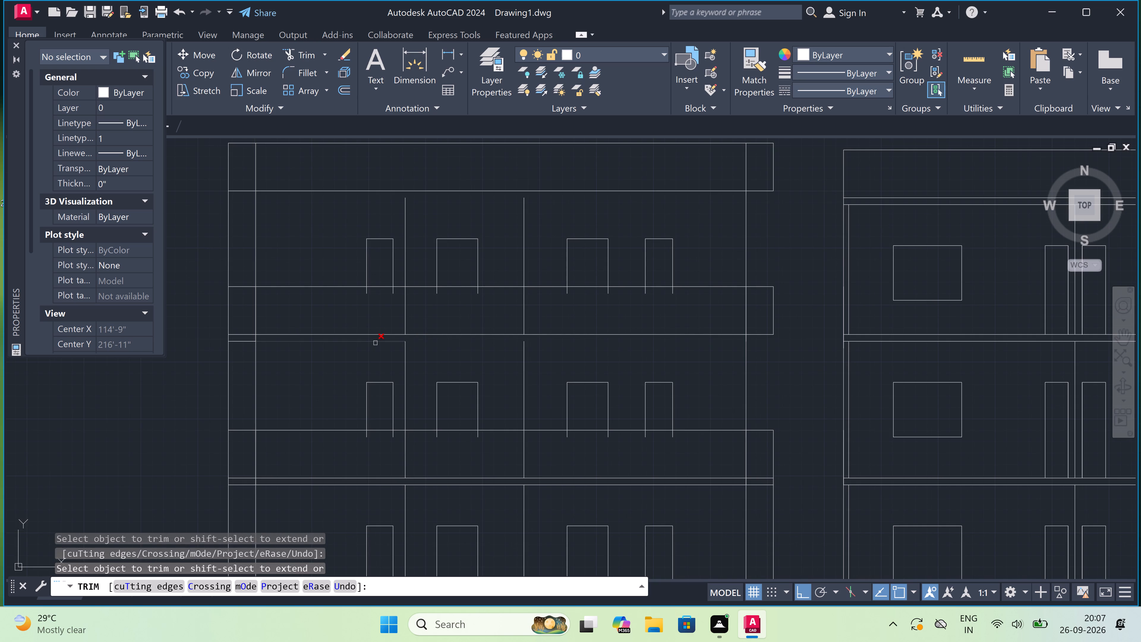
pyautogui.click(375, 343)
pyautogui.scroll(-3, 375, 343)
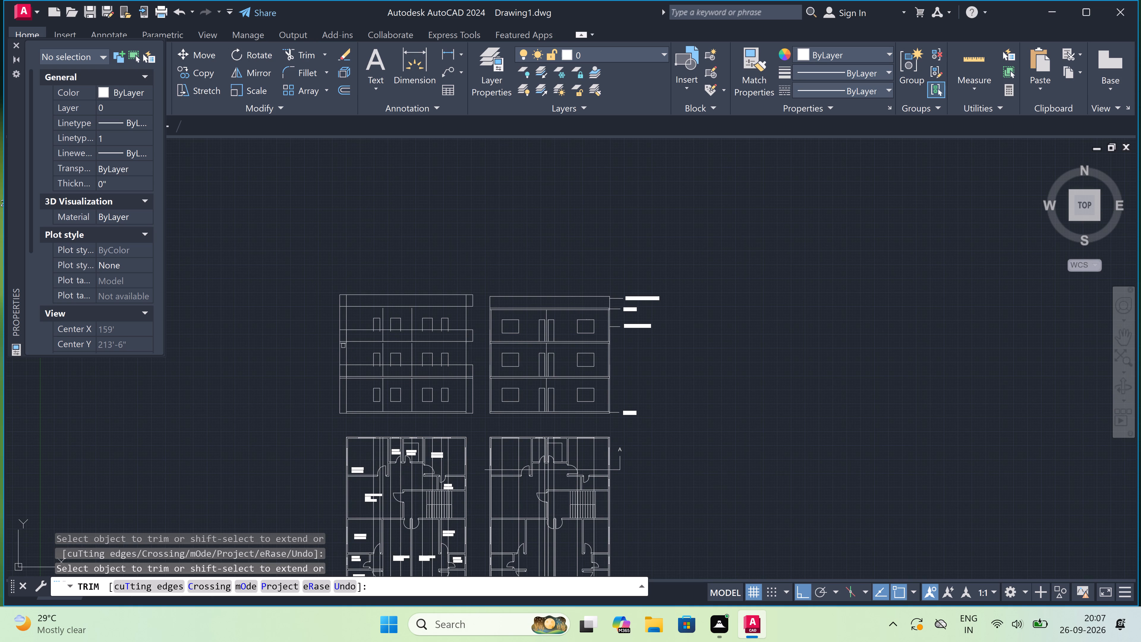
pyautogui.scroll(3, 343, 345)
pyautogui.click(340, 337)
pyautogui.scroll(-3, 340, 337)
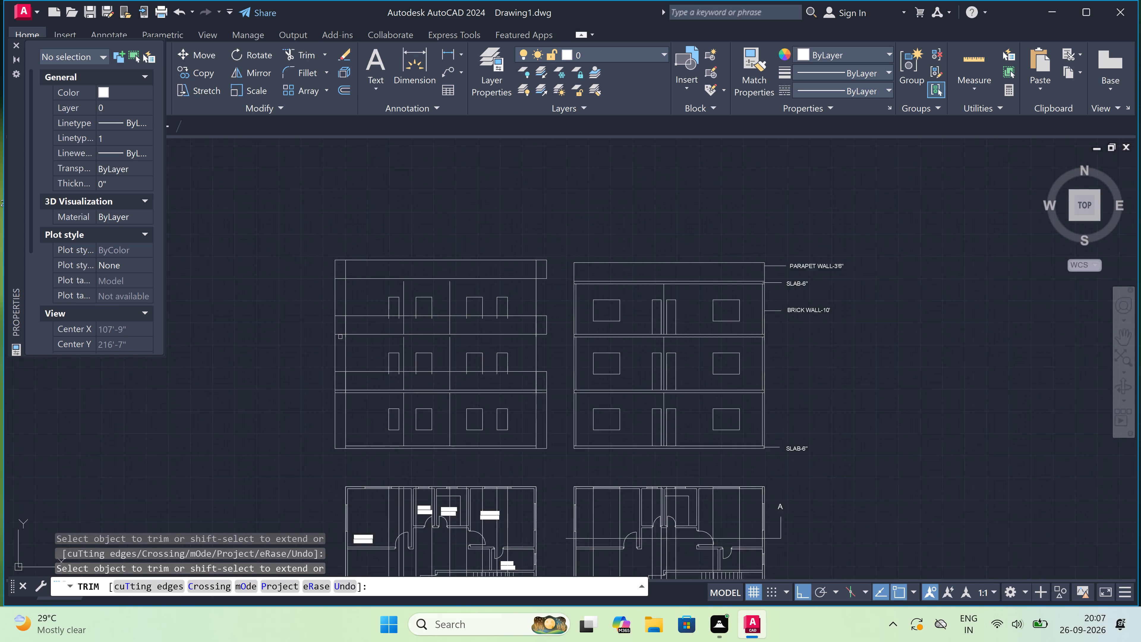
# Trim the elevation's left outer vertical line along the open parts of the middle, top and ground storeys.
pyautogui.scroll(1, 337, 340)
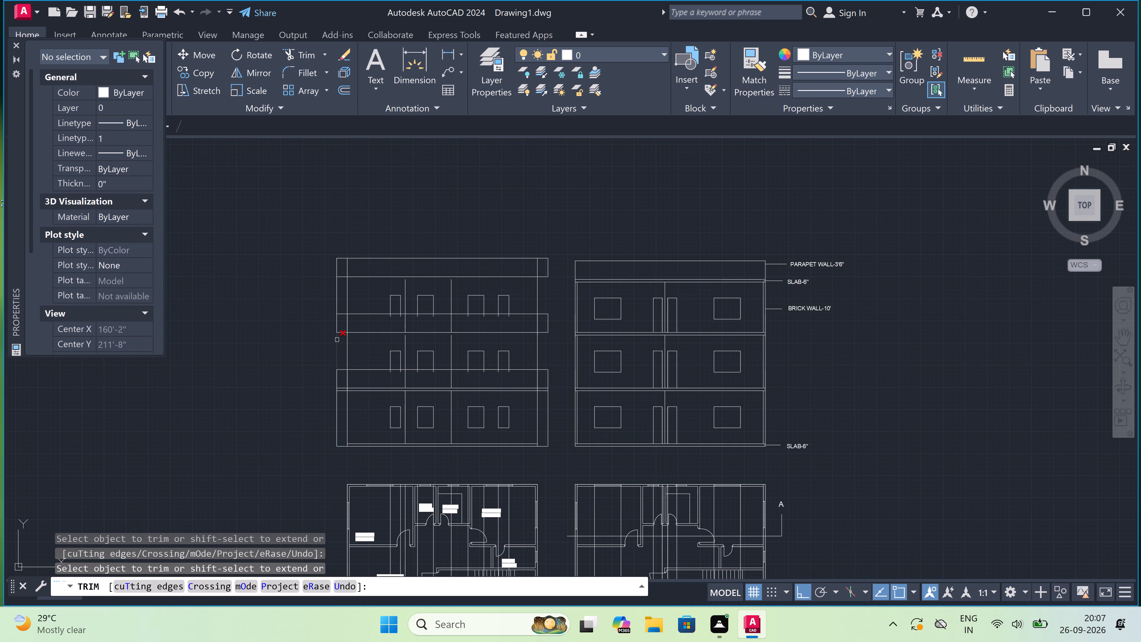
pyautogui.click(337, 340)
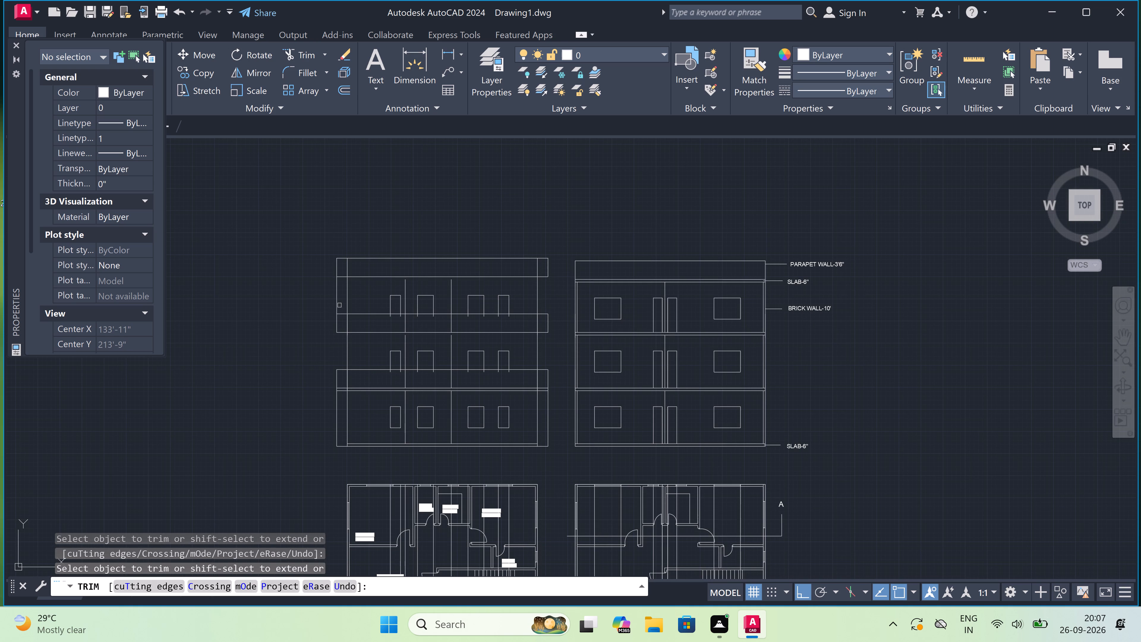
pyautogui.click(338, 299)
pyautogui.scroll(3, 346, 404)
pyautogui.click(318, 391)
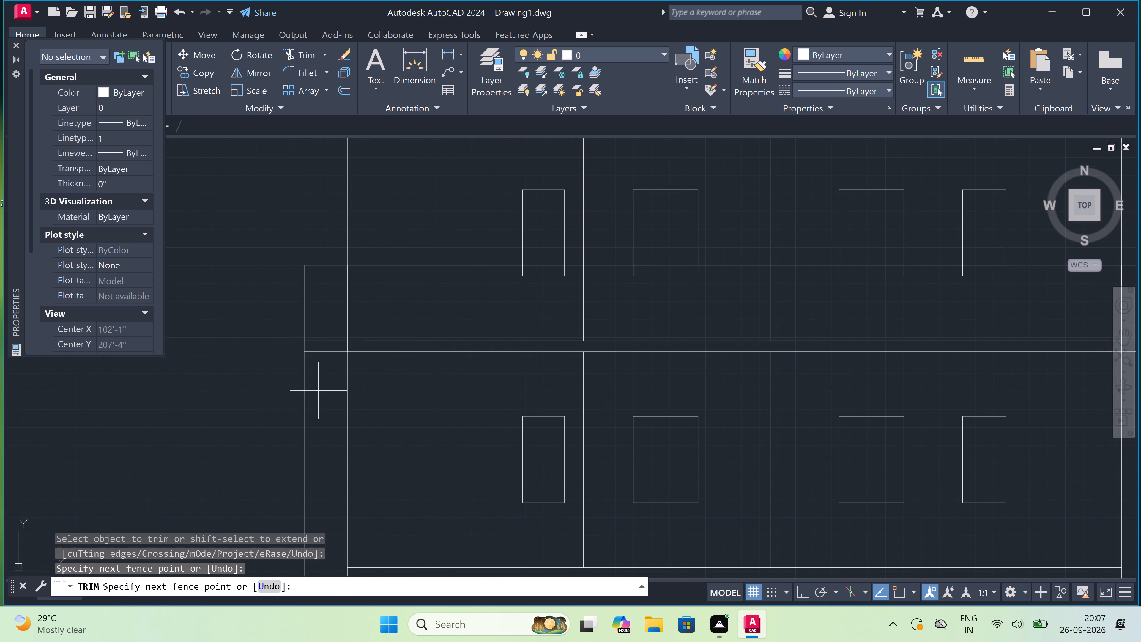
pyautogui.doubleClick(259, 390)
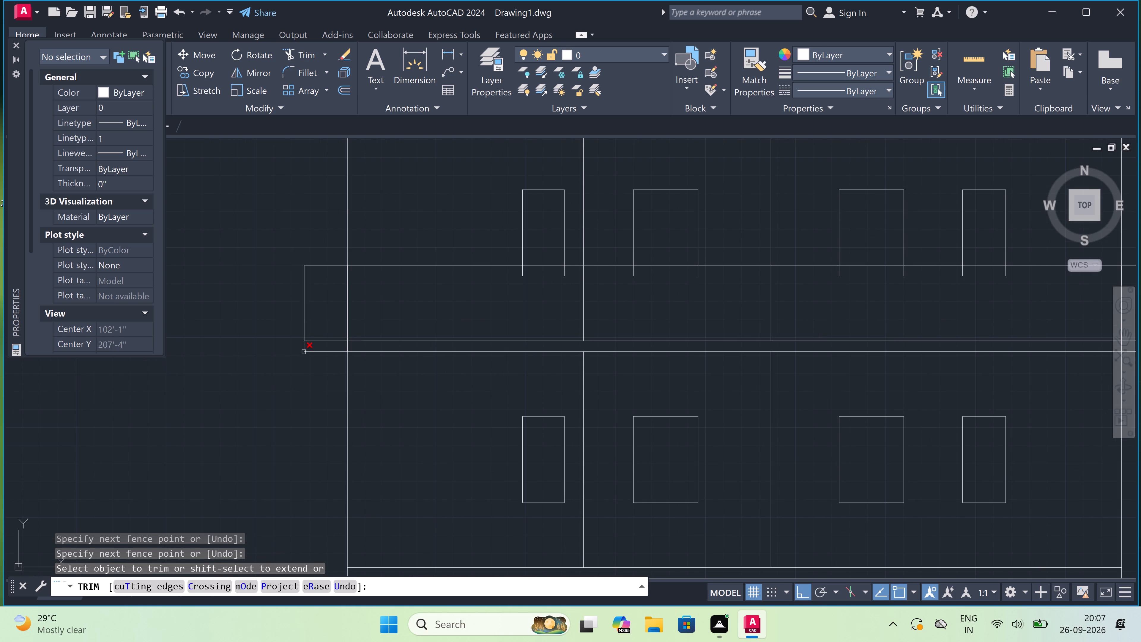
# Trim away the whole underside line of the slab between the elevation's ground and middle storeys, including both overhangs.
pyautogui.click(304, 350)
pyautogui.doubleClick(315, 352)
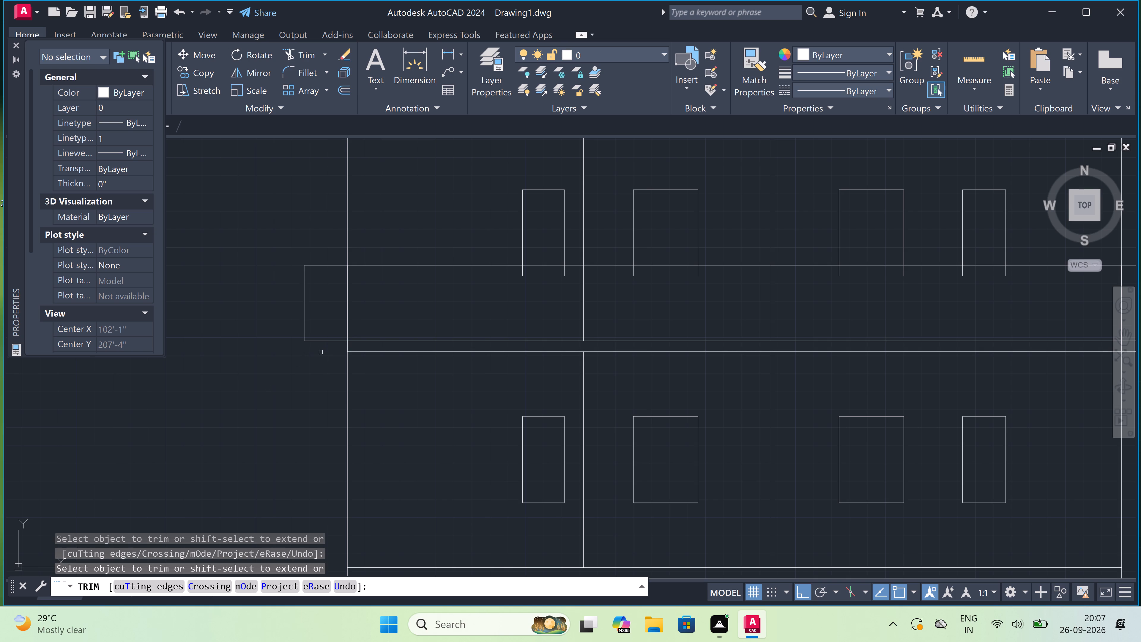
pyautogui.click(402, 350)
pyautogui.scroll(-2, 402, 350)
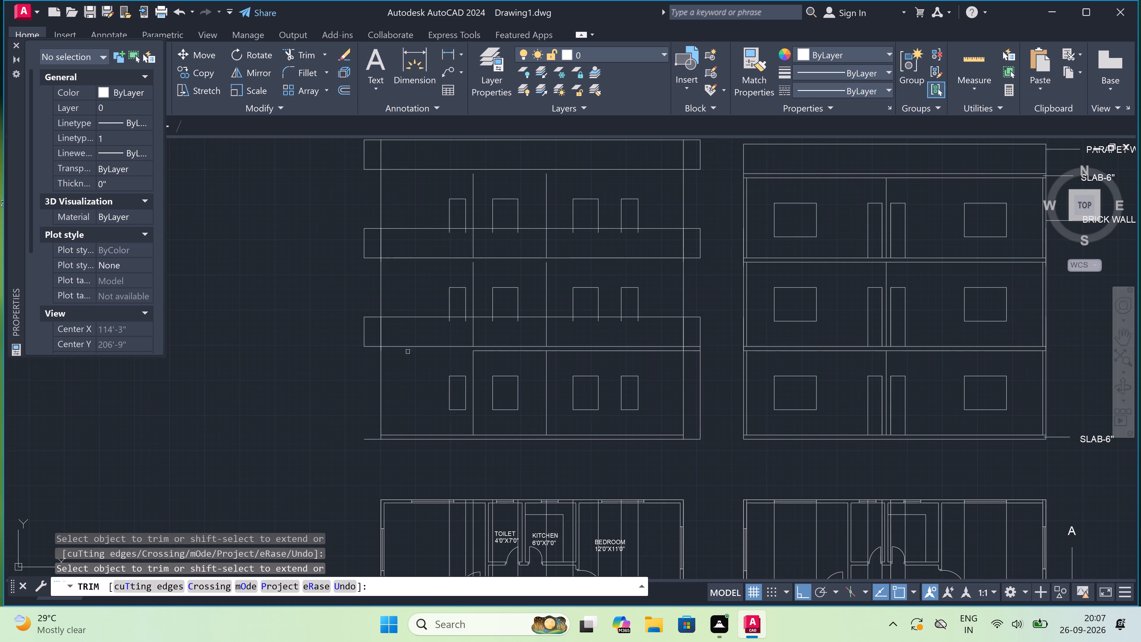
pyautogui.scroll(1, 514, 342)
pyautogui.click(505, 355)
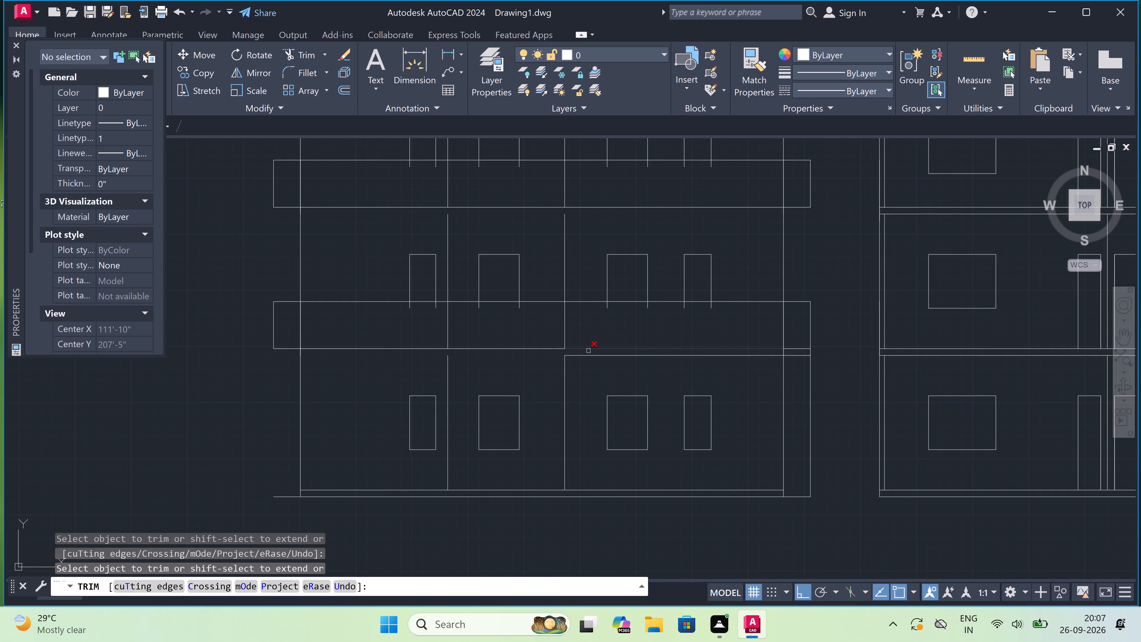
pyautogui.scroll(3, 586, 357)
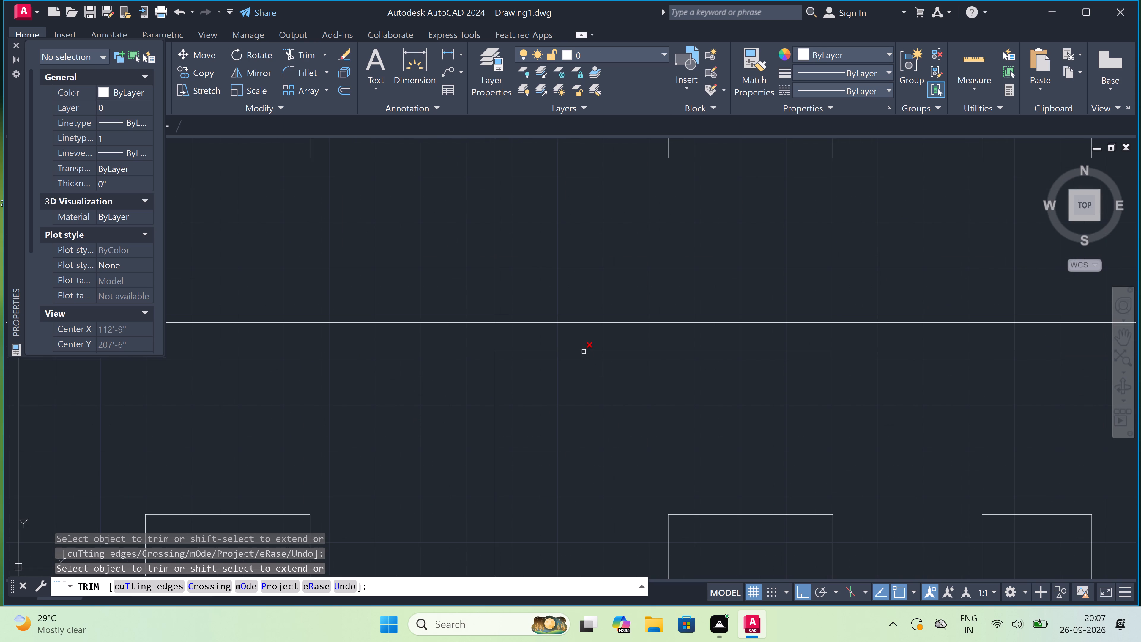
pyautogui.click(584, 350)
pyautogui.scroll(-5, 531, 361)
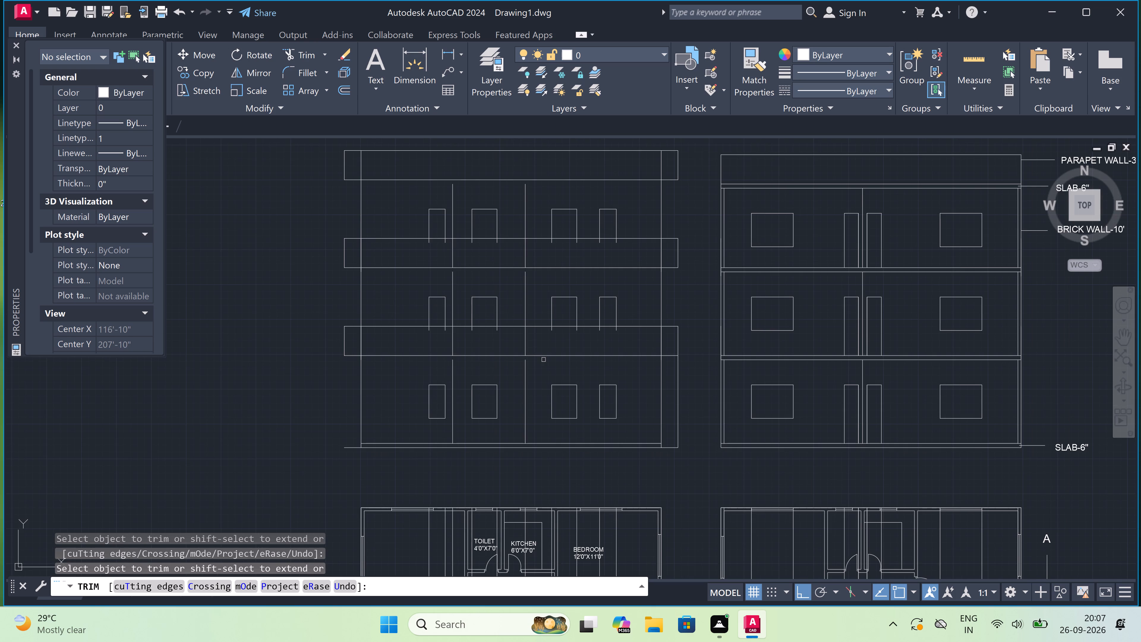
# Trim the elevation's right outer vertical line along the ground storey.
pyautogui.scroll(1, 656, 362)
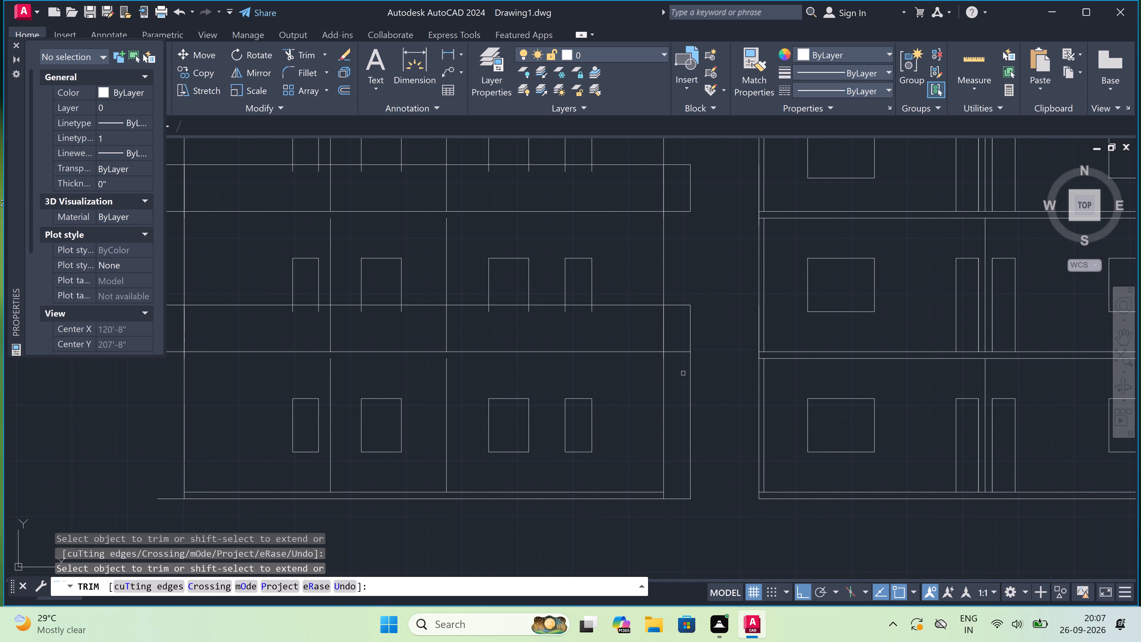
pyautogui.doubleClick(685, 373)
pyautogui.click(702, 369)
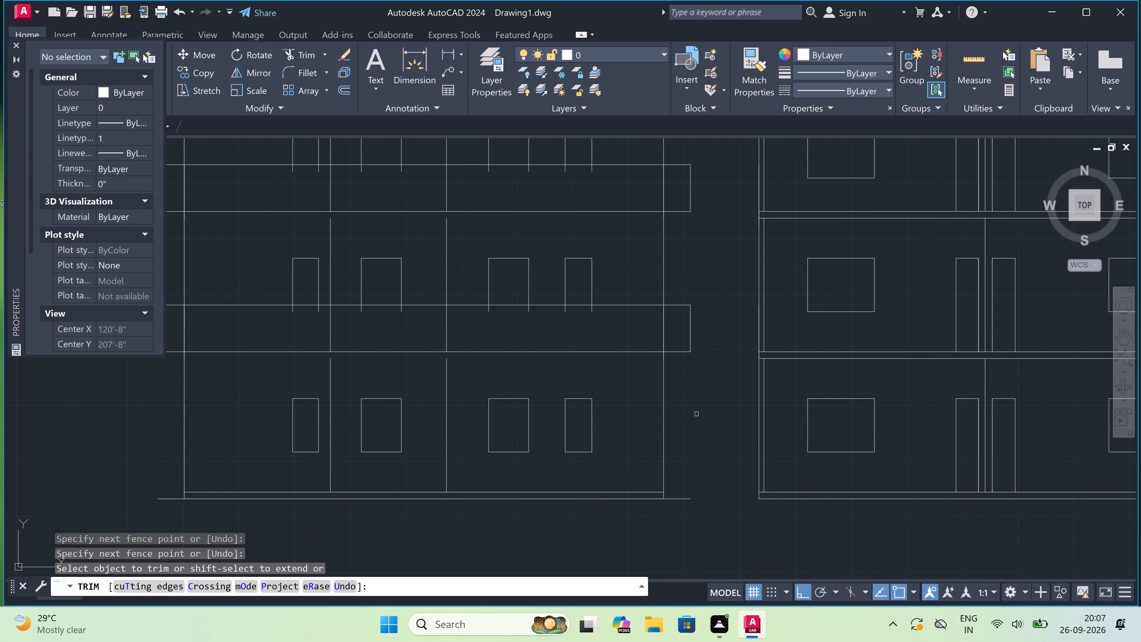
# Trim the right overhang of the elevation's base line back to the wall.
pyautogui.scroll(3, 697, 509)
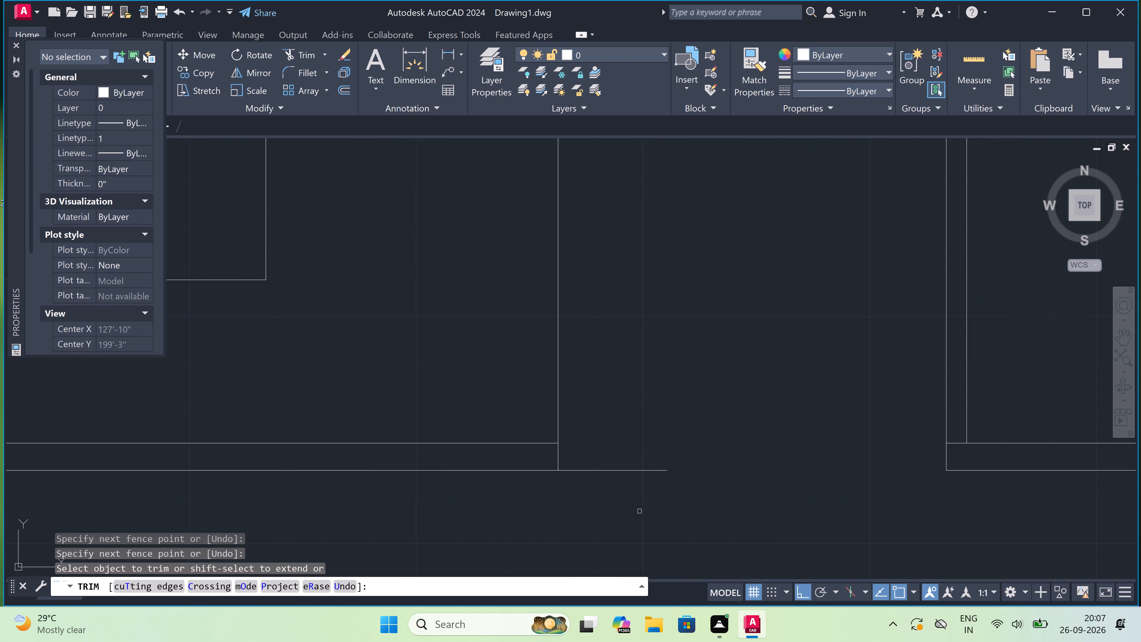
pyautogui.moveTo(603, 509); pyautogui.dragTo(604, 506)
pyautogui.click(612, 427)
pyautogui.scroll(-4, 612, 427)
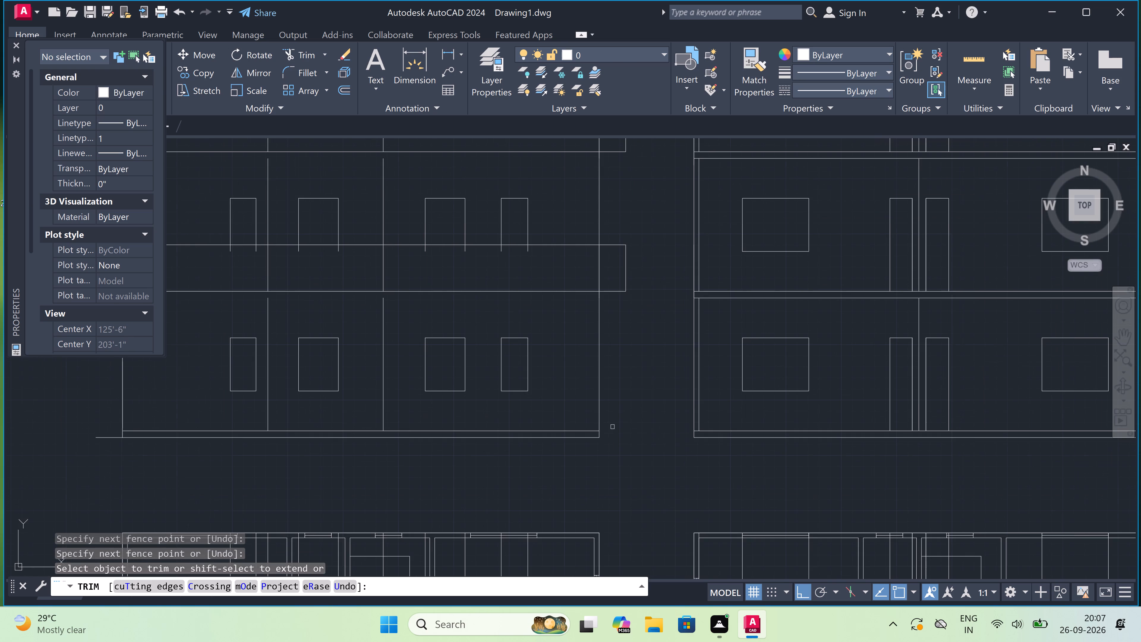
pyautogui.press('Escape')
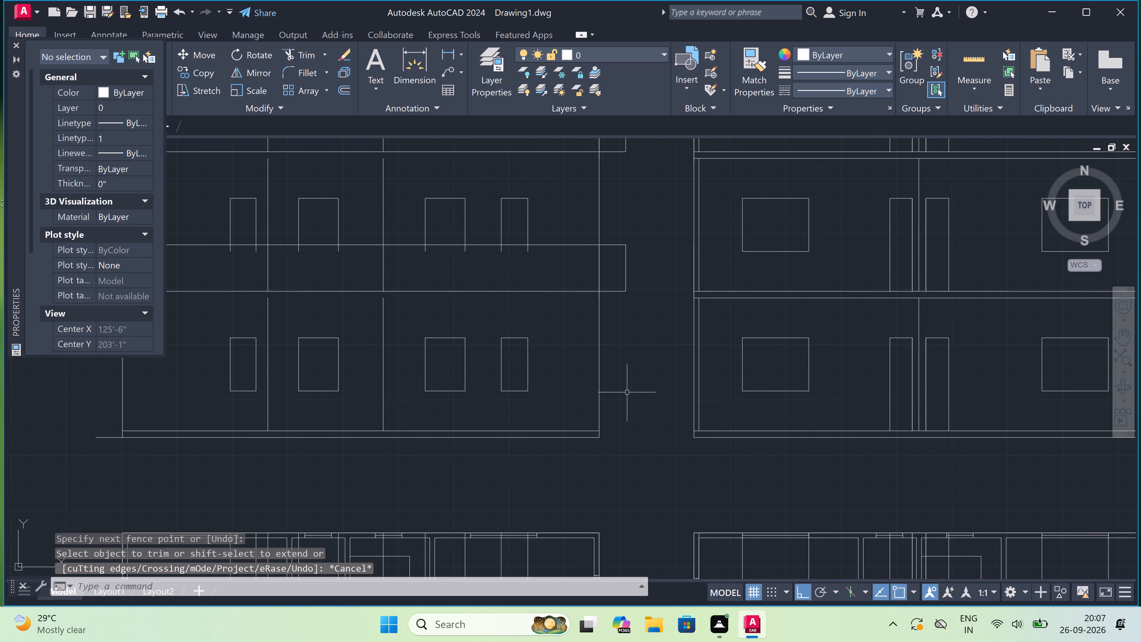
# Trim the wall and partition lines crossing the railing band between the elevation's ground and middle storeys.
pyautogui.scroll(-2, 626, 391)
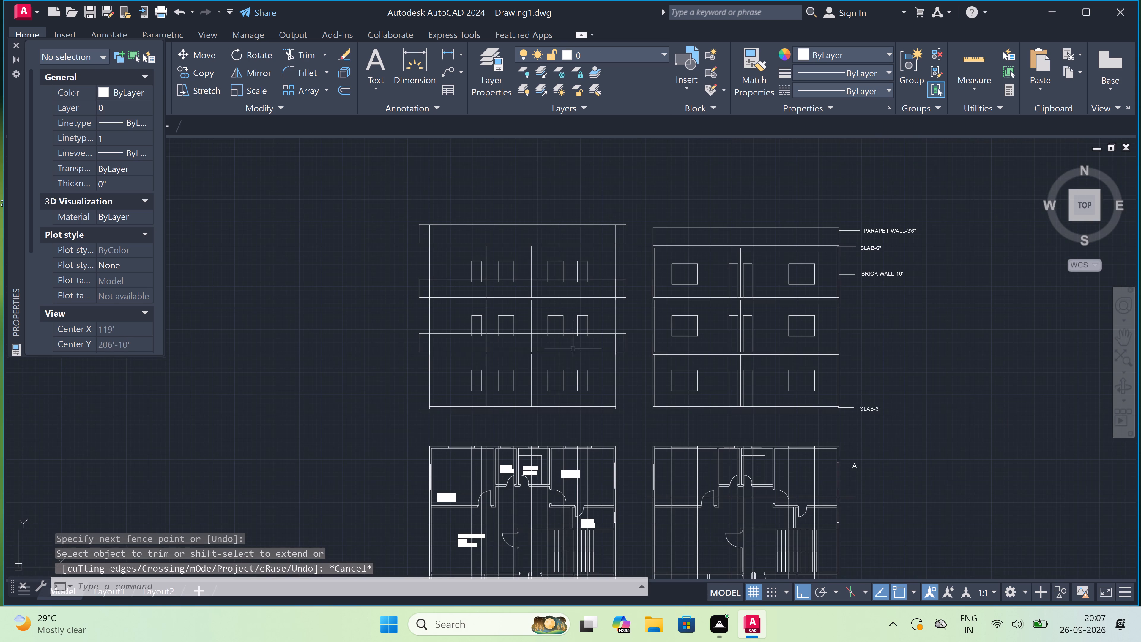
pyautogui.scroll(1, 570, 342)
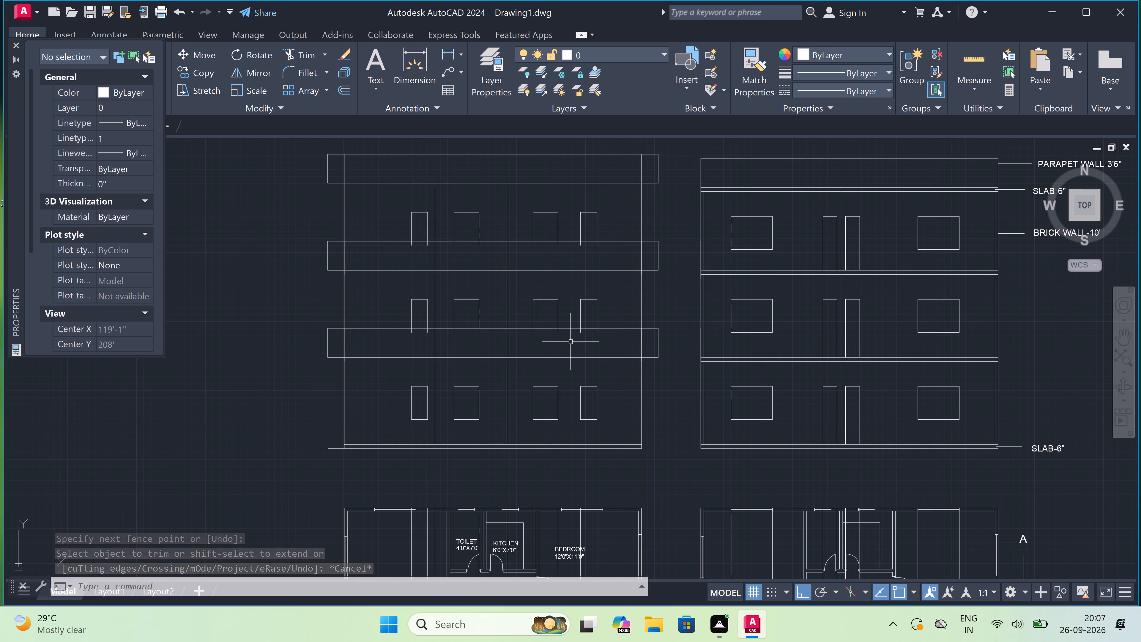
pyautogui.write('TR')
pyautogui.press('space')
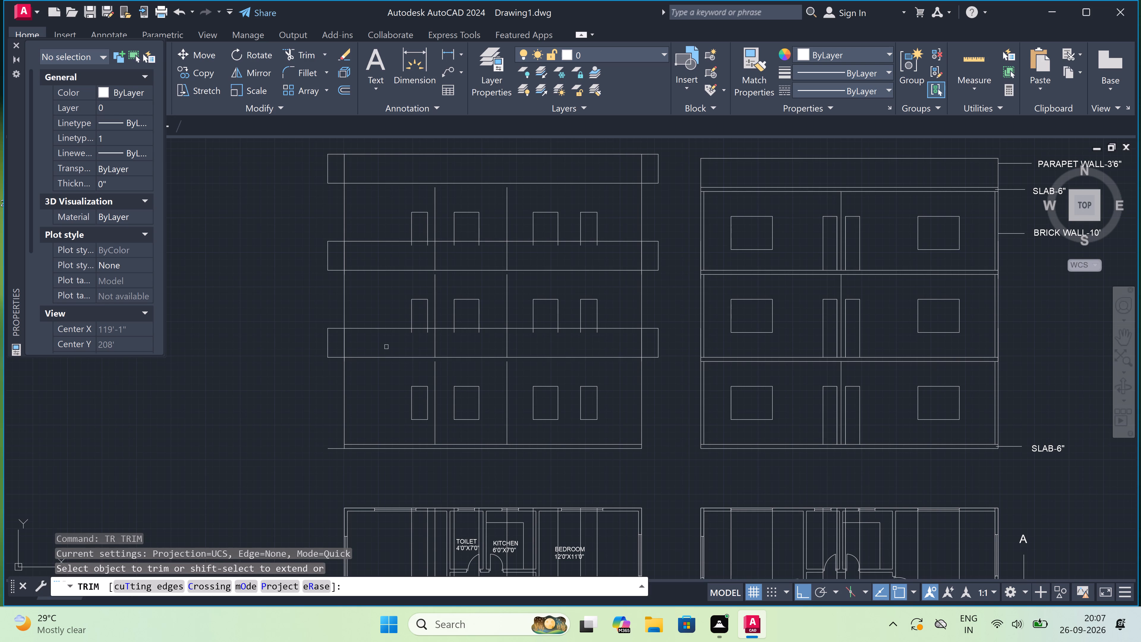
pyautogui.click(340, 342)
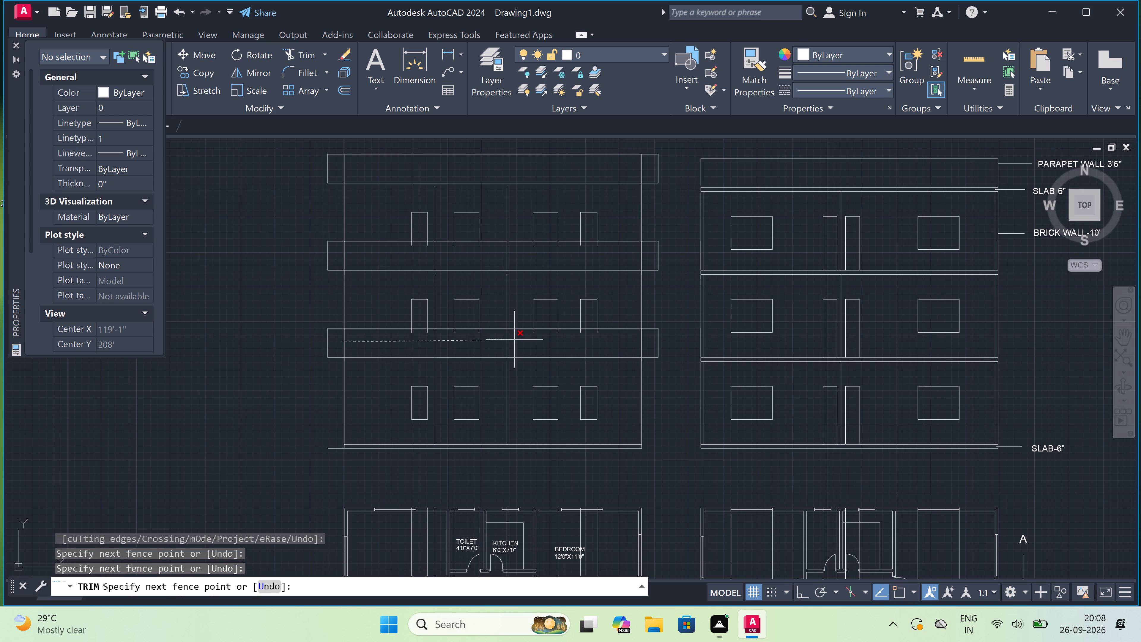
pyautogui.click(643, 339)
# Trim the lower ends of all four middle-storey openings where they project into the railing band below.
pyautogui.scroll(2, 641, 337)
pyautogui.scroll(-2, 640, 336)
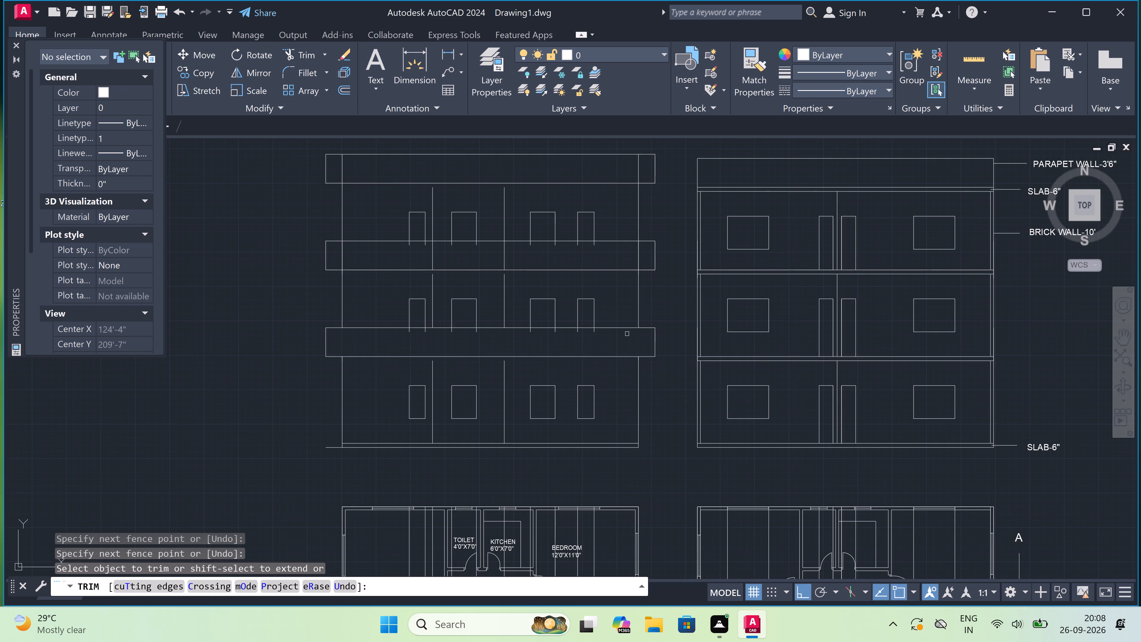
pyautogui.scroll(4, 569, 323)
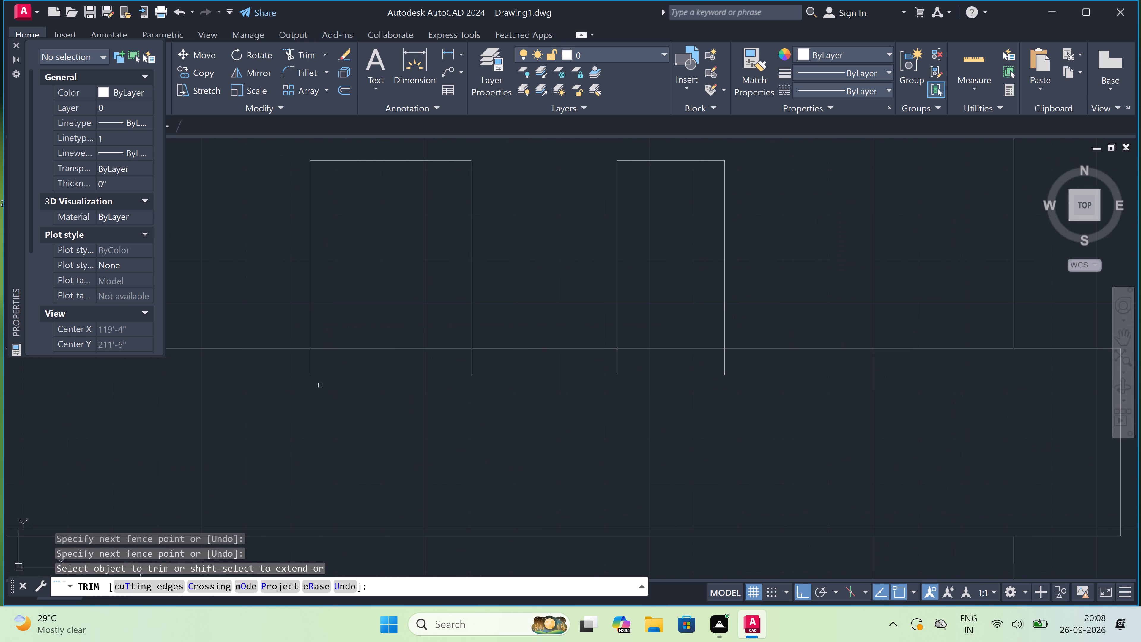
pyautogui.click(285, 365)
pyautogui.click(289, 365)
pyautogui.doubleClick(738, 358)
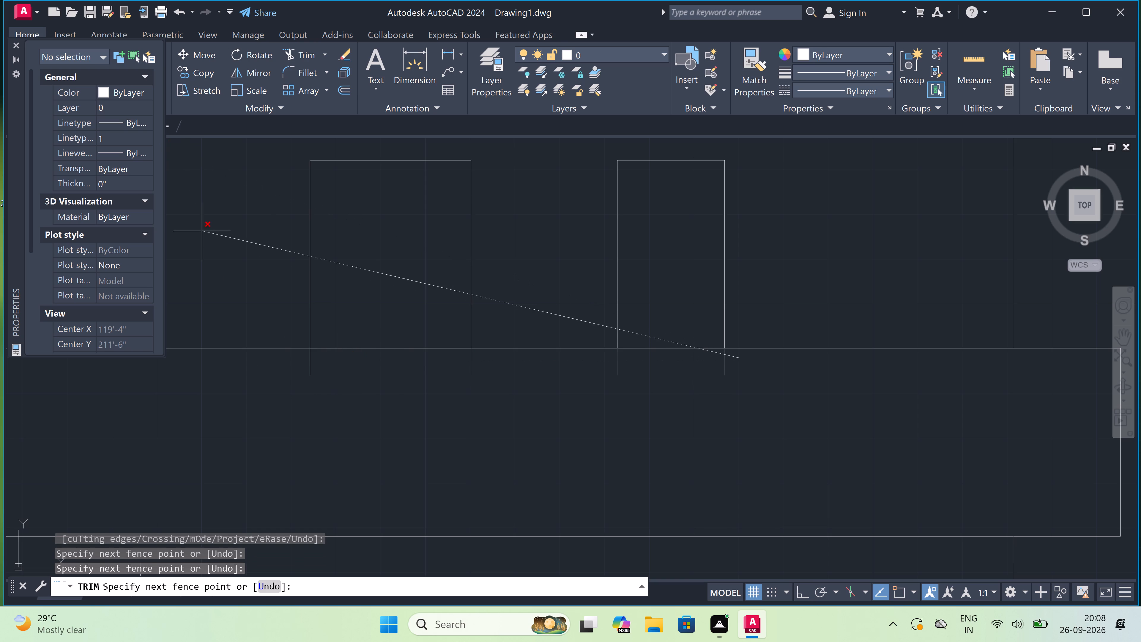
pyautogui.click(276, 359)
pyautogui.scroll(-5, 556, 355)
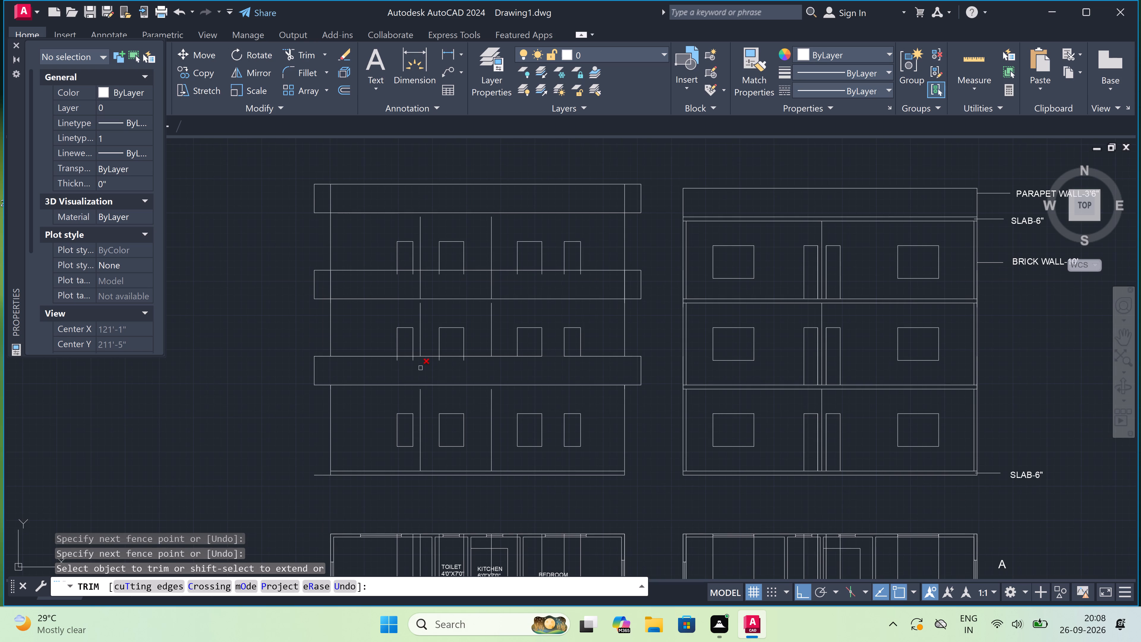
pyautogui.scroll(4, 395, 358)
pyautogui.click(384, 355)
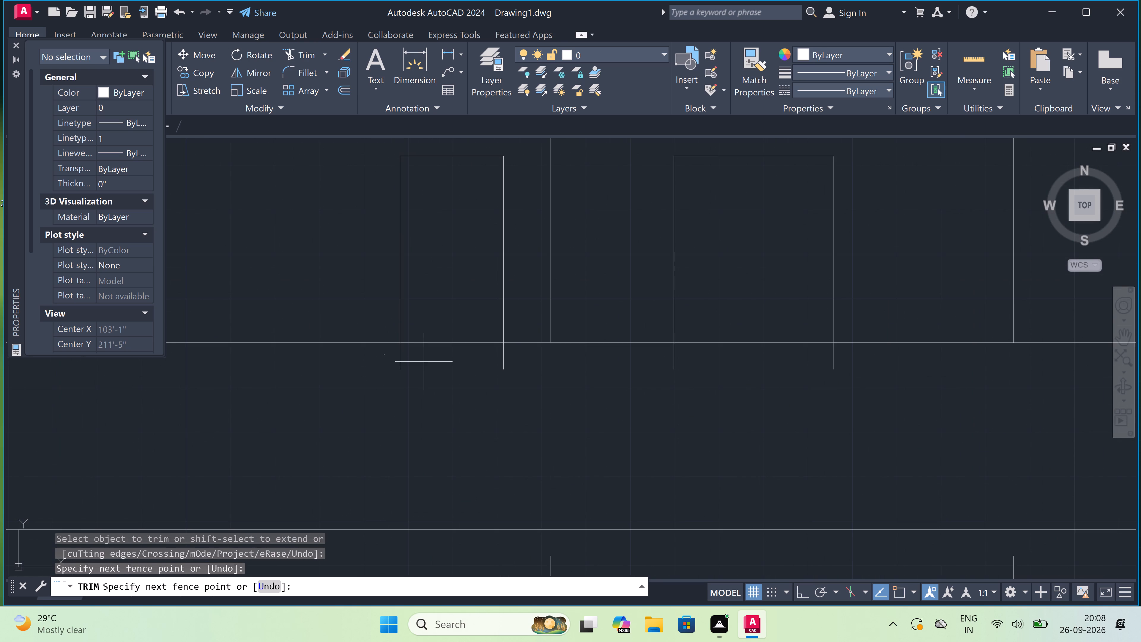
pyautogui.click(861, 359)
pyautogui.scroll(-5, 739, 375)
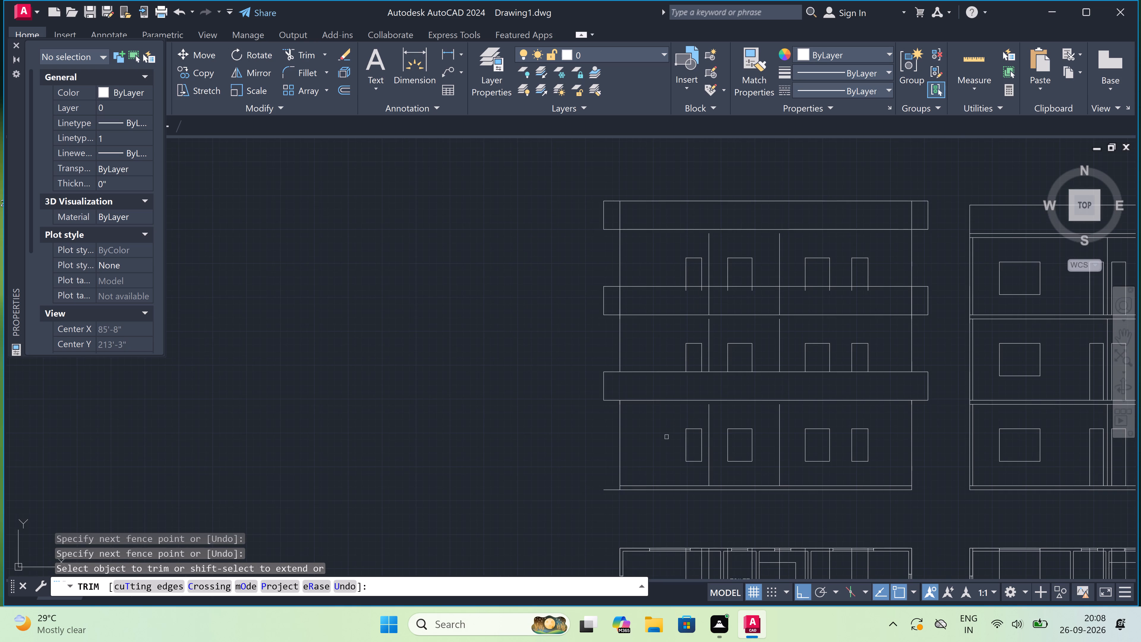
# Trim the left overhang of the elevation's base line back to the wall.
pyautogui.scroll(2, 626, 509)
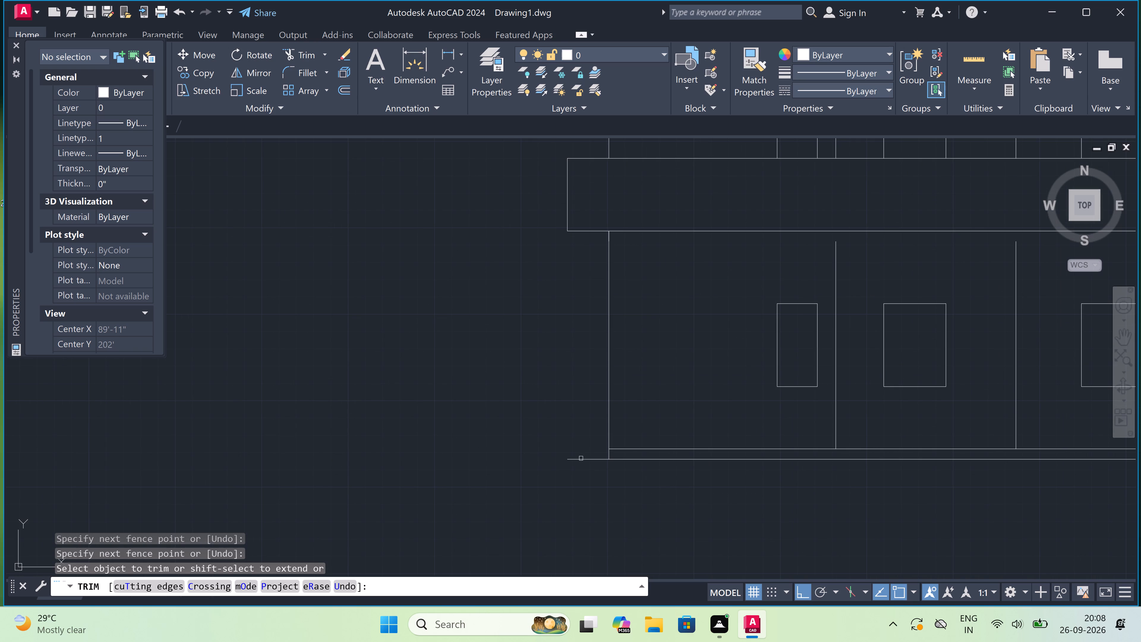
pyautogui.click(577, 451)
pyautogui.click(573, 490)
pyautogui.scroll(-3, 573, 488)
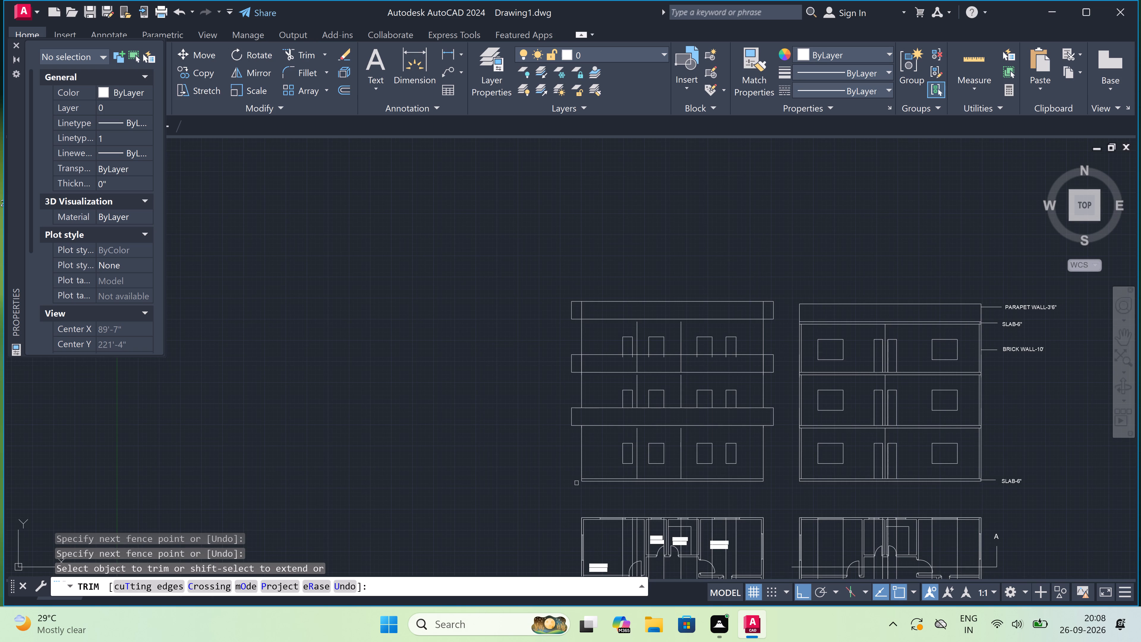
# Trim the wall, partition and opening lines that run into the railing band between the elevation's middle and top storeys.
pyautogui.scroll(-1, 578, 482)
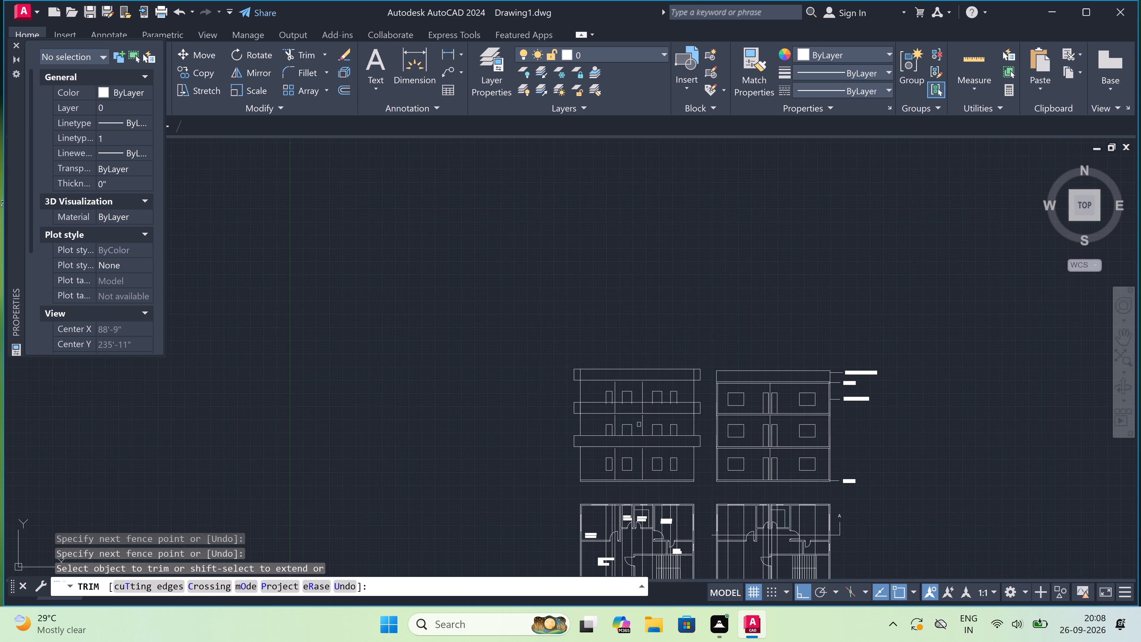
pyautogui.scroll(3, 684, 413)
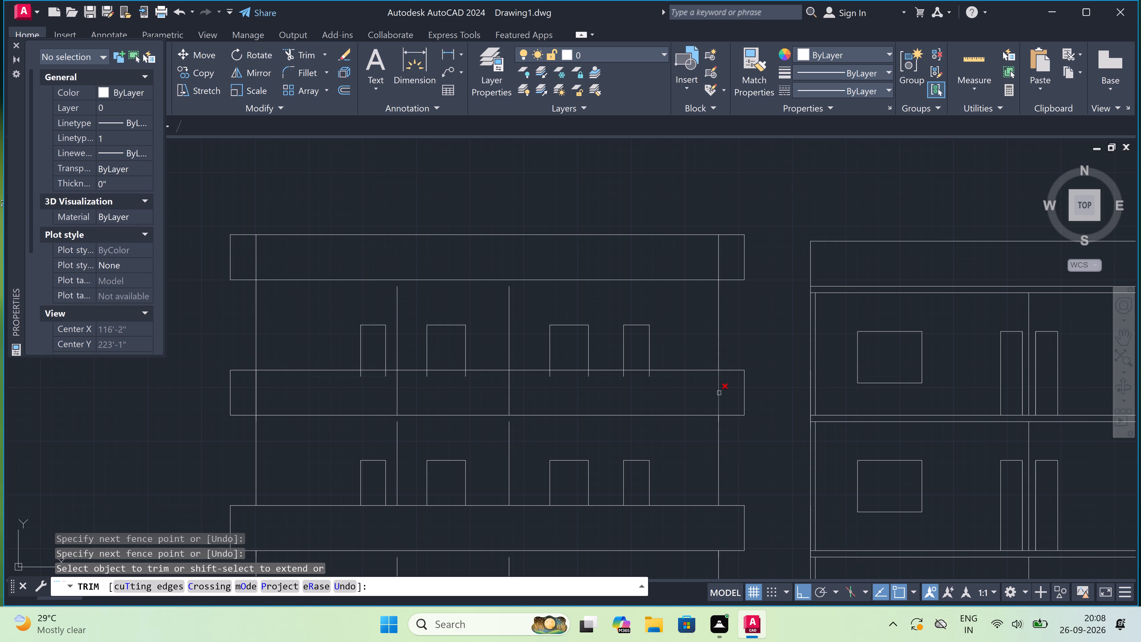
pyautogui.click(728, 378)
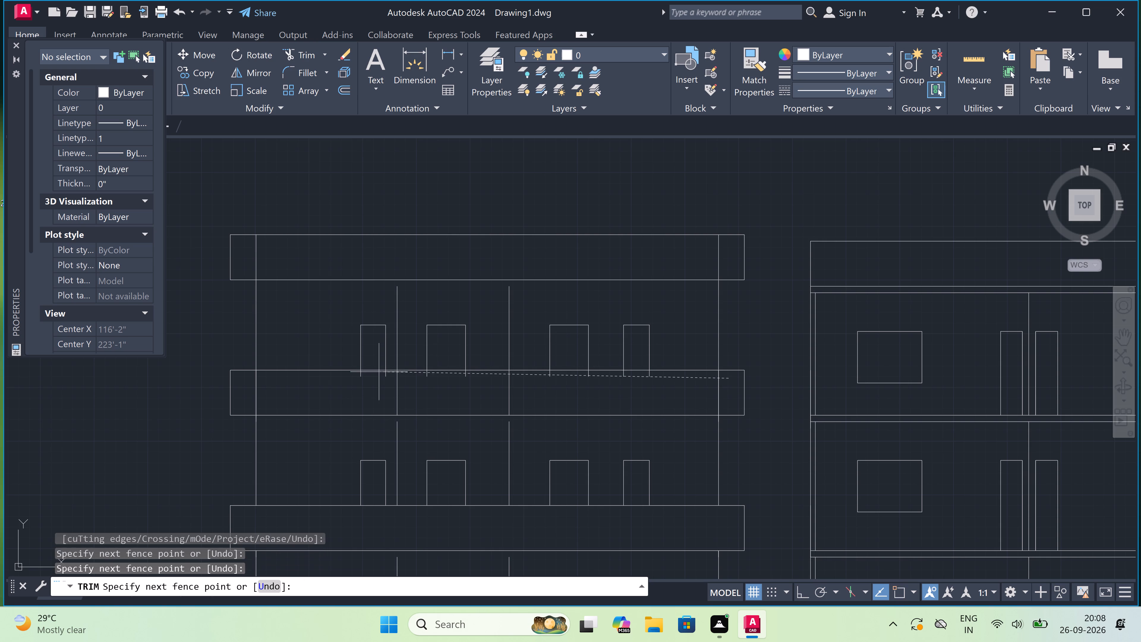
pyautogui.click(376, 374)
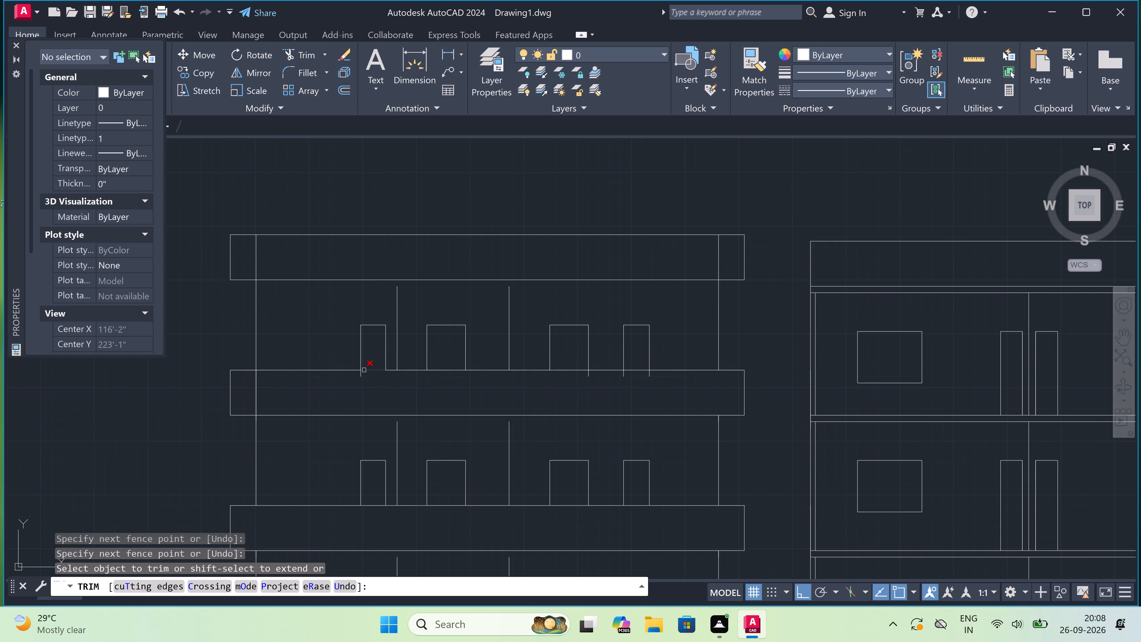
pyautogui.scroll(1, 357, 374)
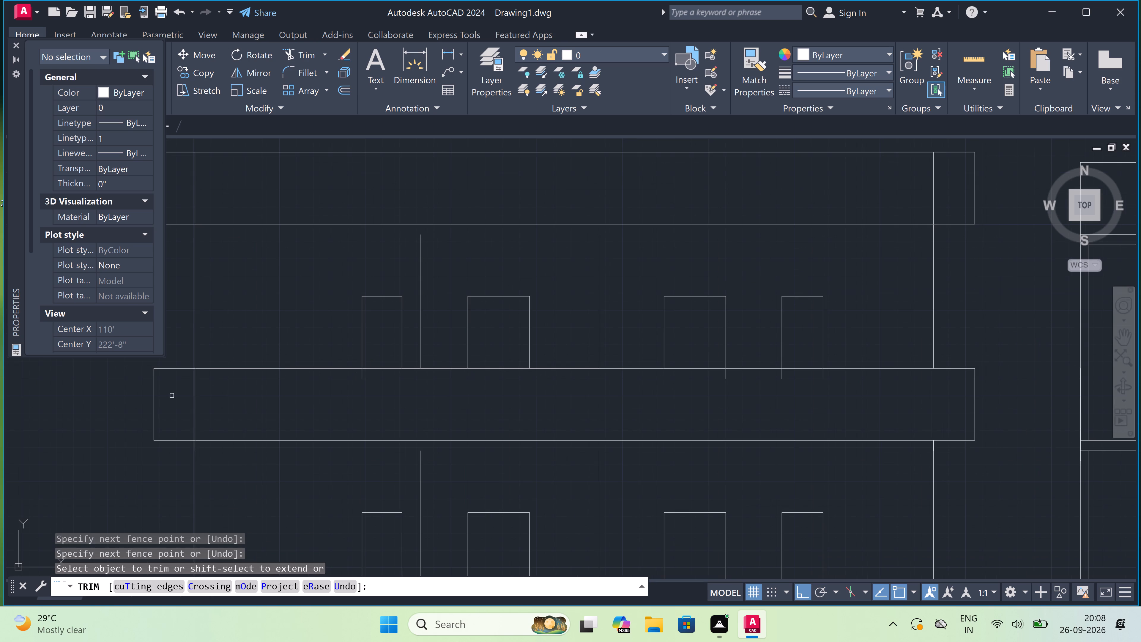
pyautogui.click(176, 389)
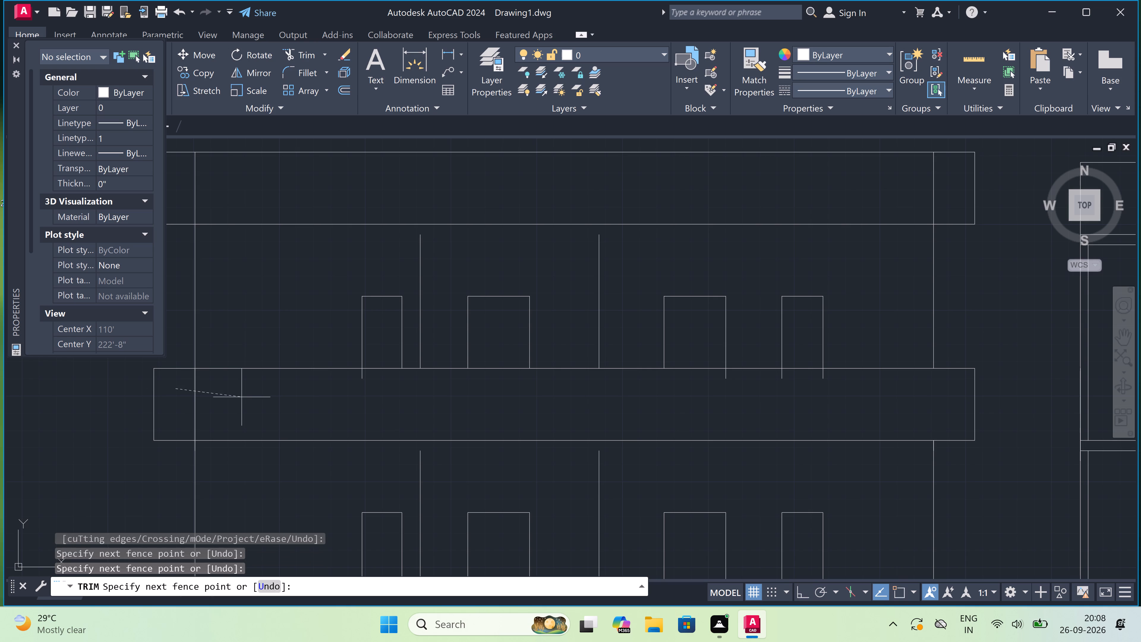
pyautogui.click(400, 374)
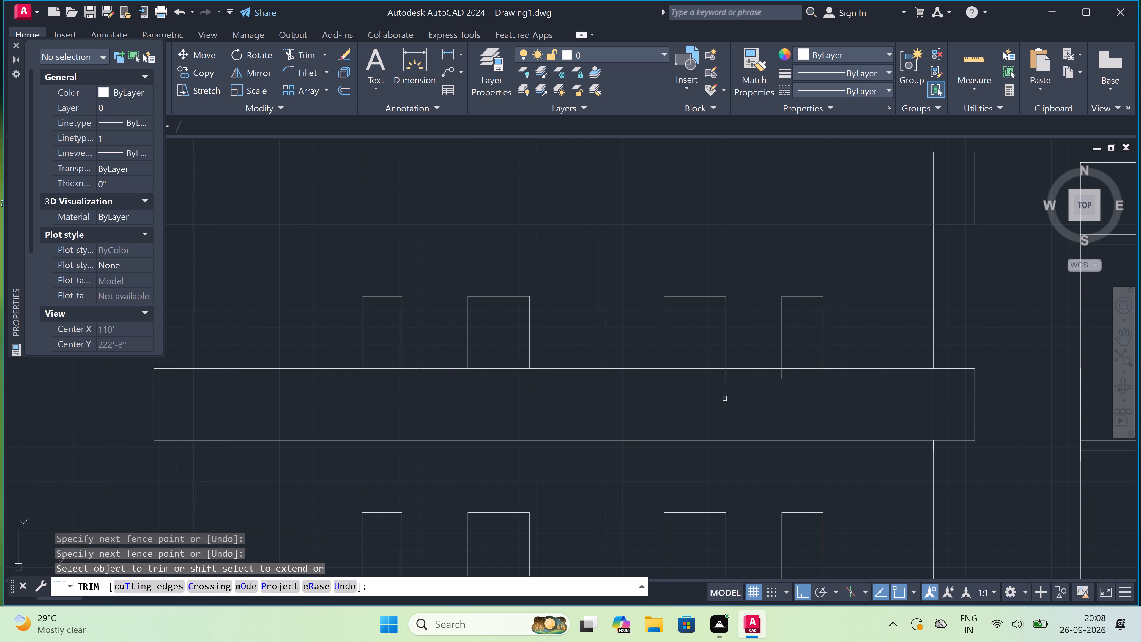
pyautogui.scroll(2, 813, 391)
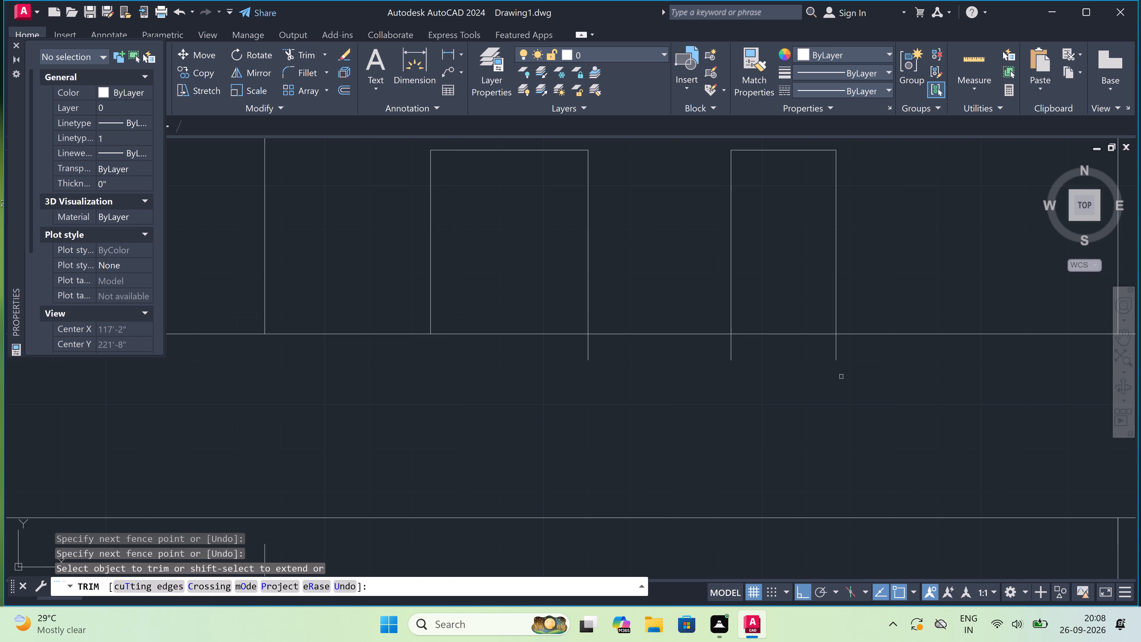
pyautogui.doubleClick(852, 345)
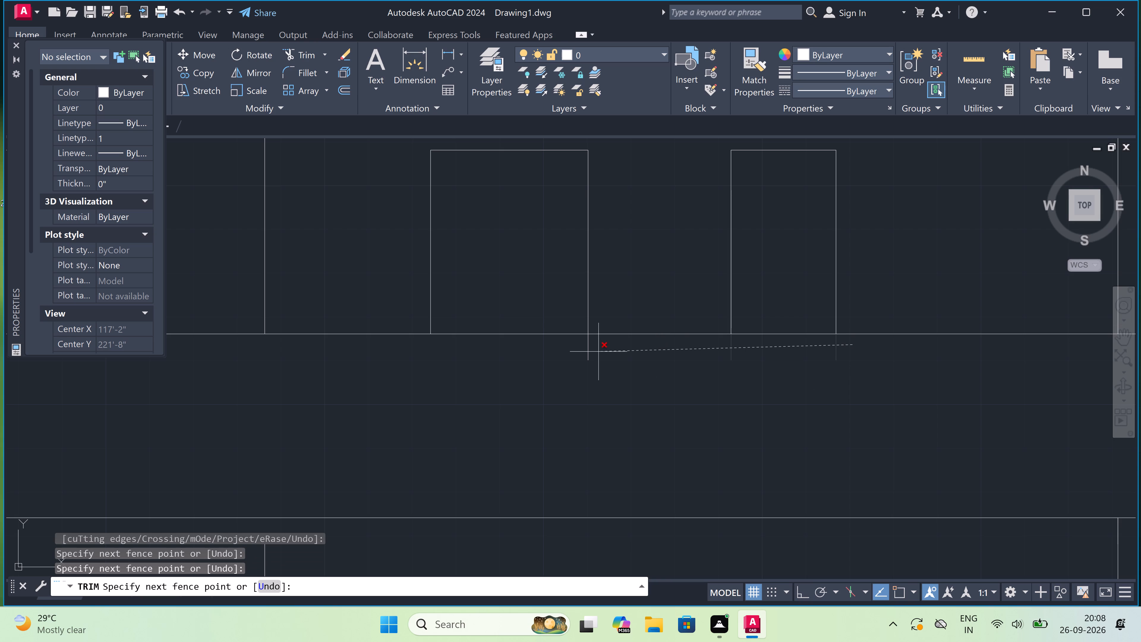
pyautogui.click(508, 342)
pyautogui.scroll(-2, 535, 370)
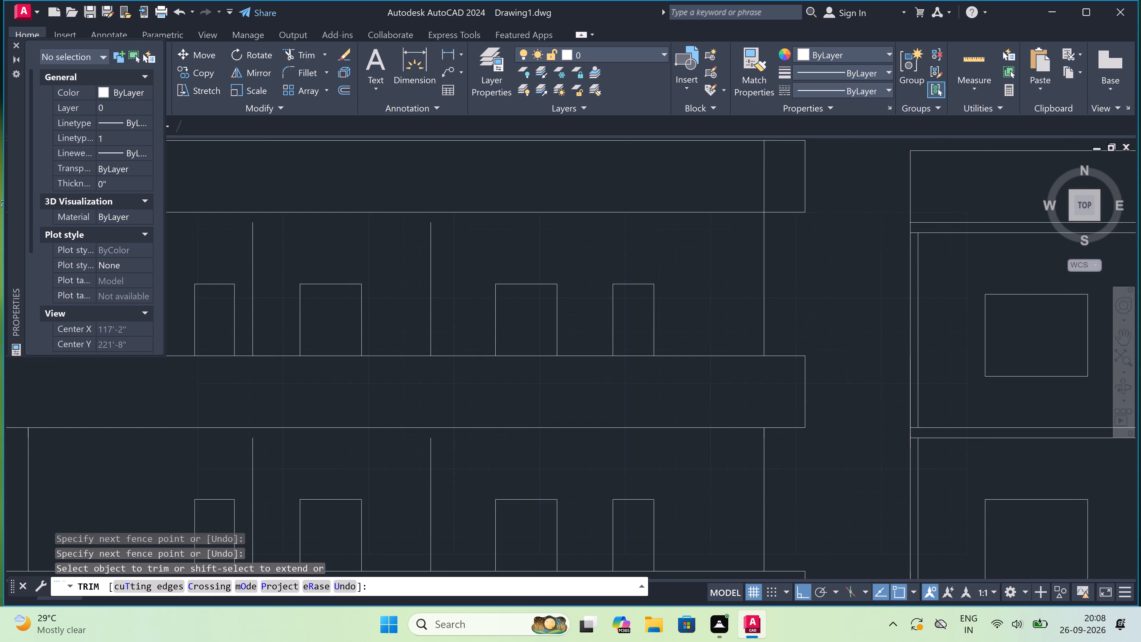
# Trim the right wall line inside the elevation's parapet band.
pyautogui.scroll(-3, 540, 370)
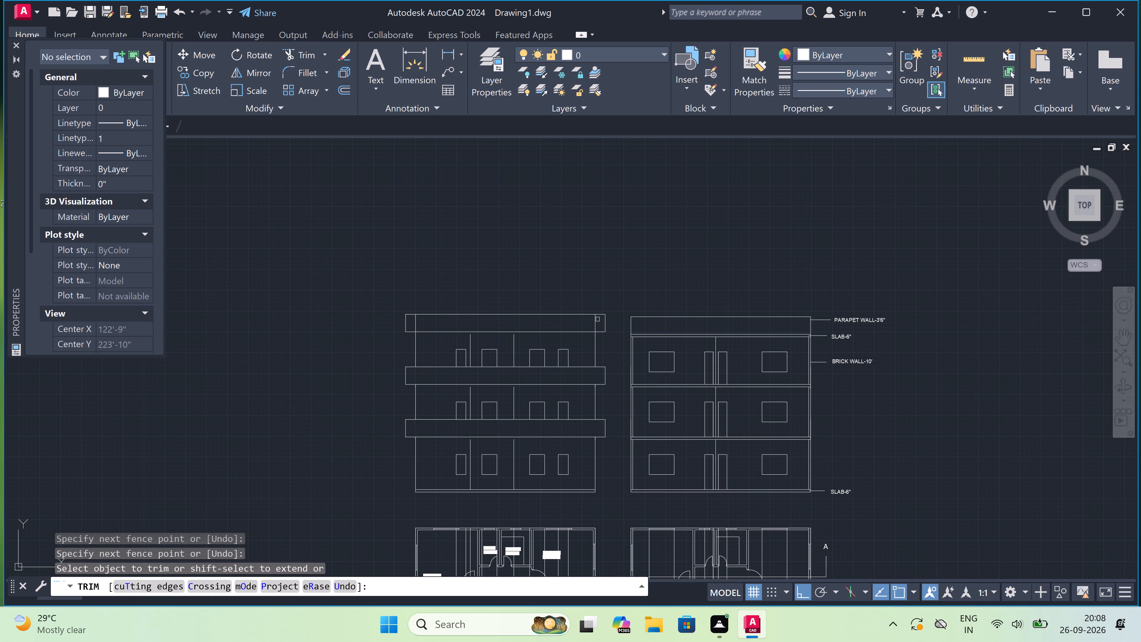
pyautogui.scroll(1, 592, 320)
pyautogui.doubleClick(599, 323)
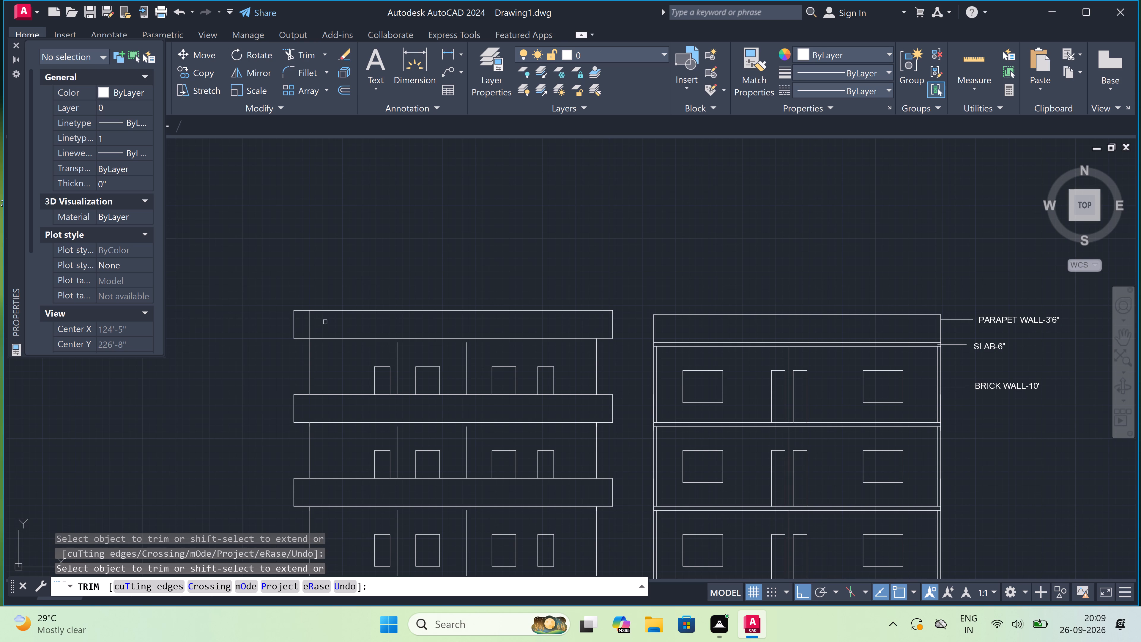
# Trim the left wall line inside the elevation's parapet band.
pyautogui.click(310, 321)
pyautogui.press('Escape')
# Extend both partition lines on all three storeys of the elevation up to the underside of the band above.
pyautogui.write('EX')
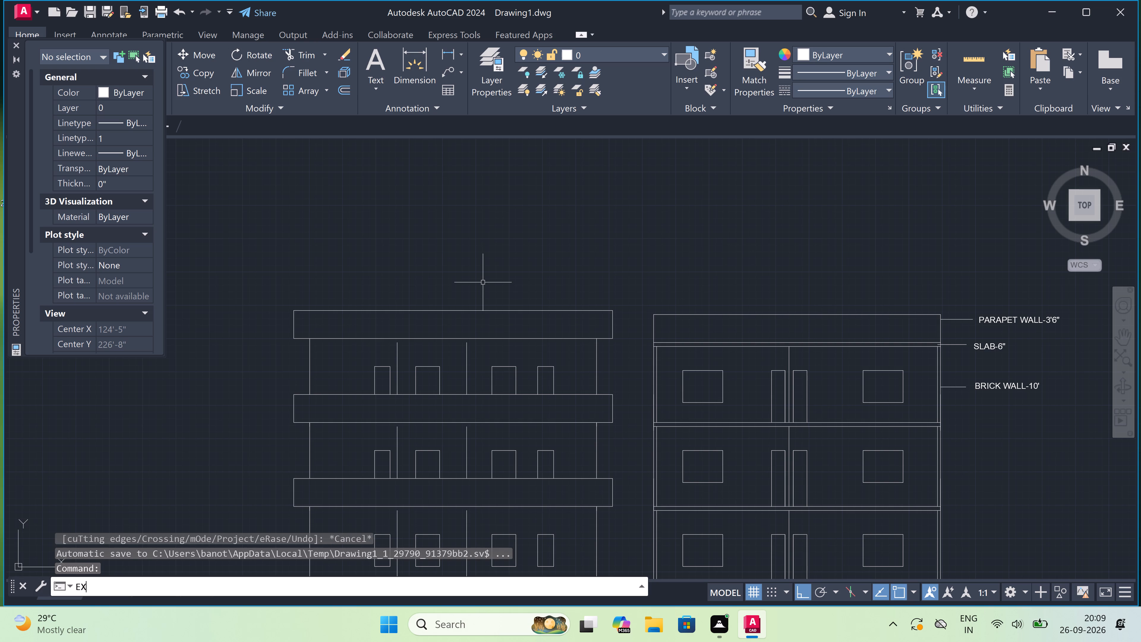
pyautogui.press('space')
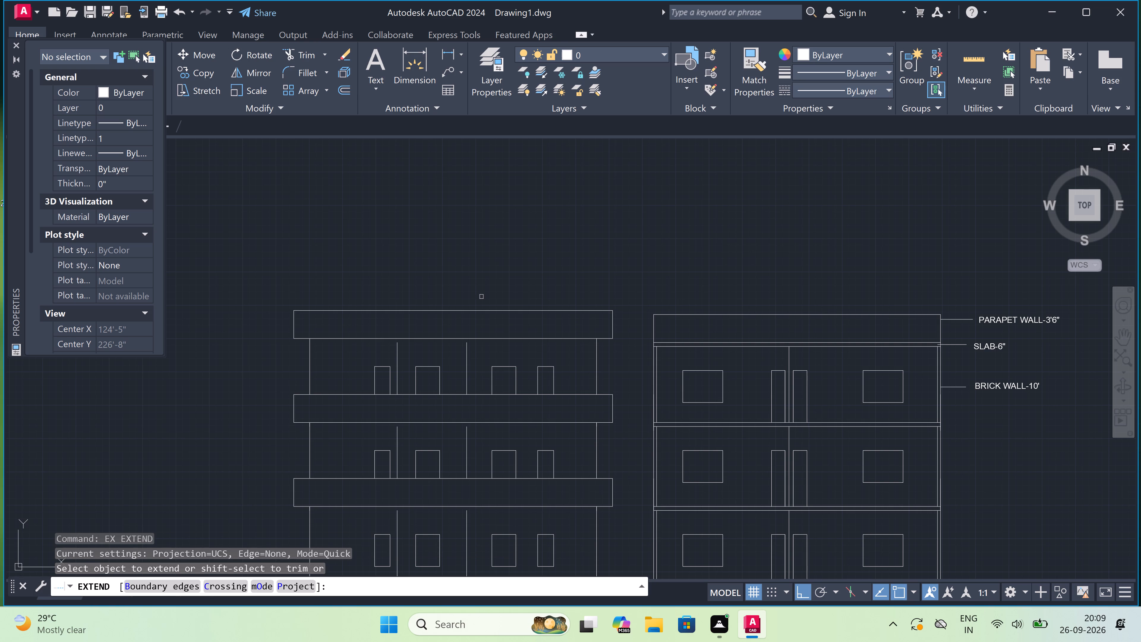
pyautogui.scroll(2, 456, 344)
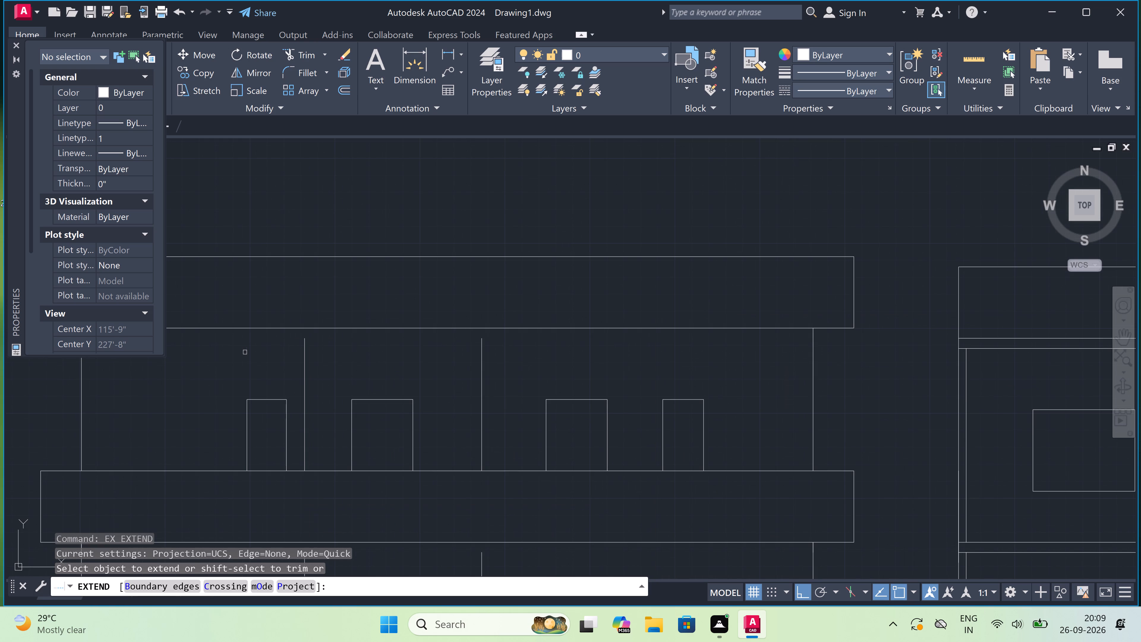
pyautogui.click(268, 366)
pyautogui.click(506, 357)
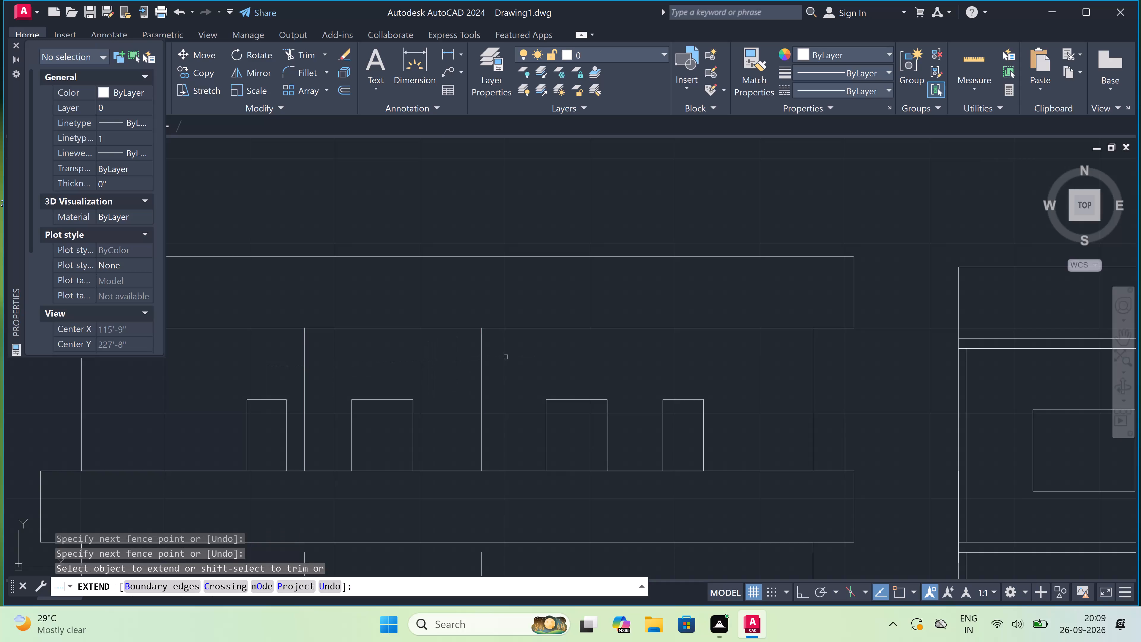
pyautogui.scroll(-2, 506, 357)
pyautogui.scroll(2, 487, 458)
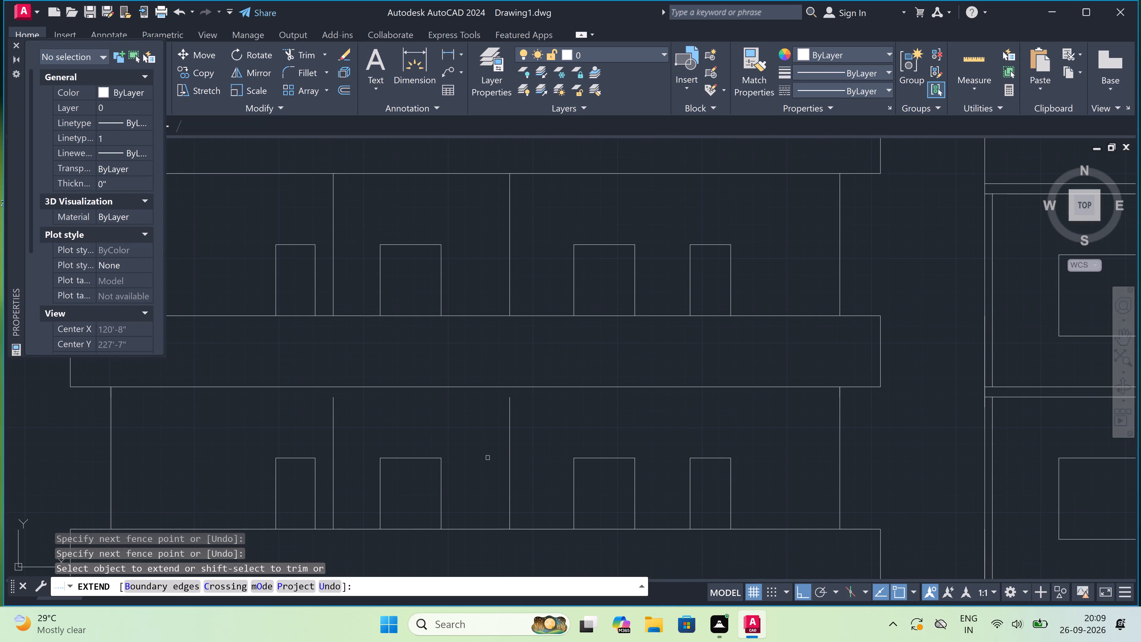
pyautogui.doubleClick(523, 418)
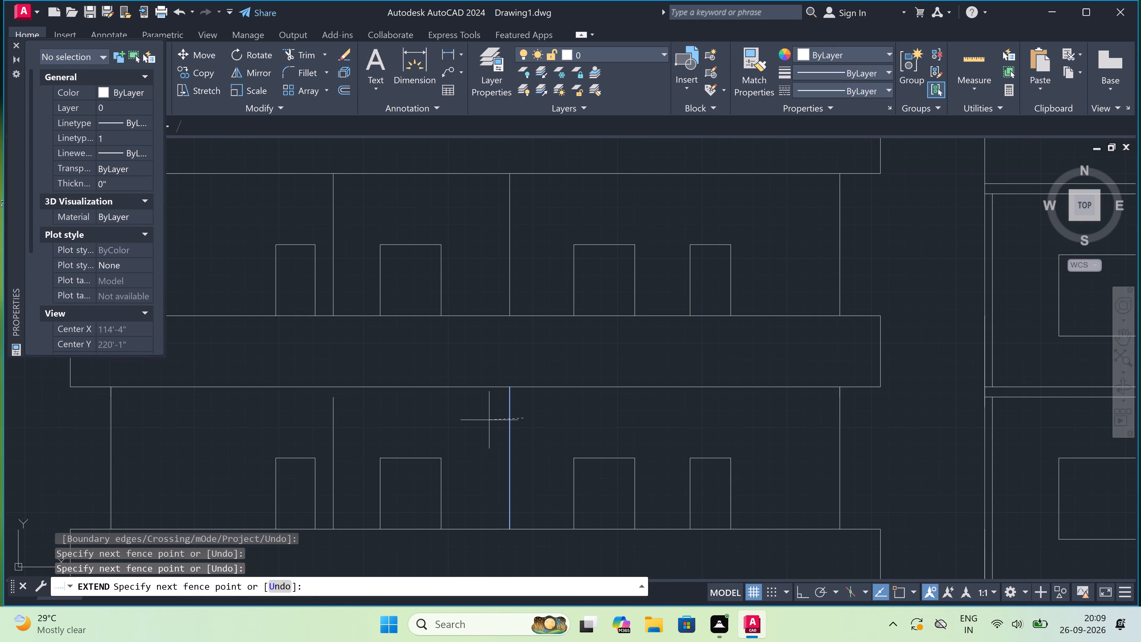
pyautogui.click(301, 423)
pyautogui.scroll(-3, 373, 402)
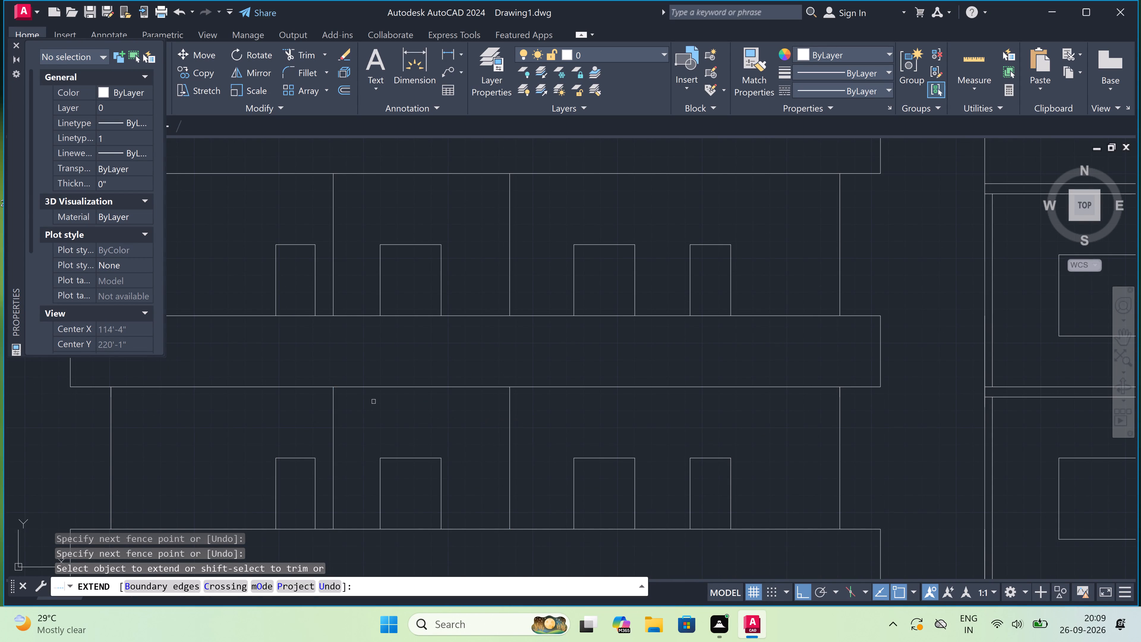
pyautogui.scroll(3, 363, 472)
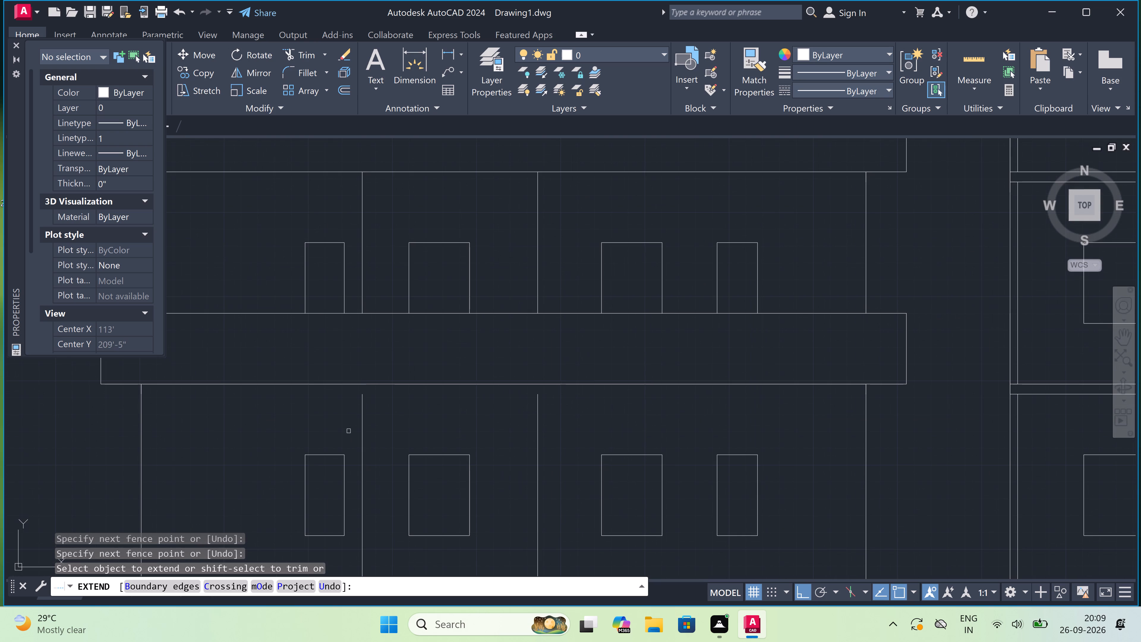
pyautogui.doubleClick(346, 422)
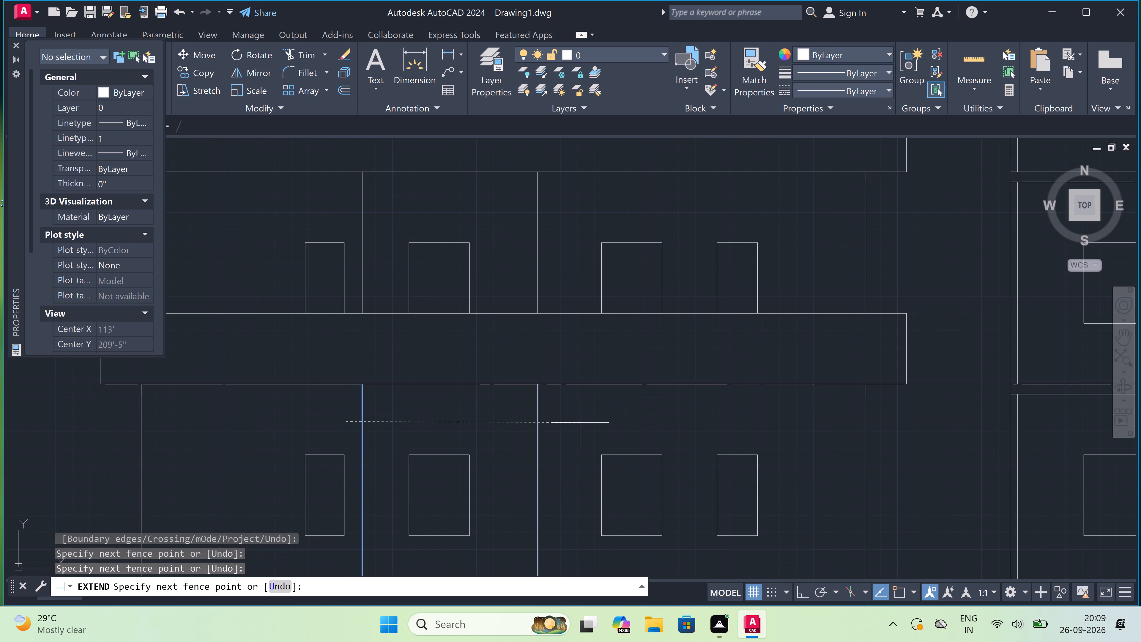
pyautogui.doubleClick(580, 421)
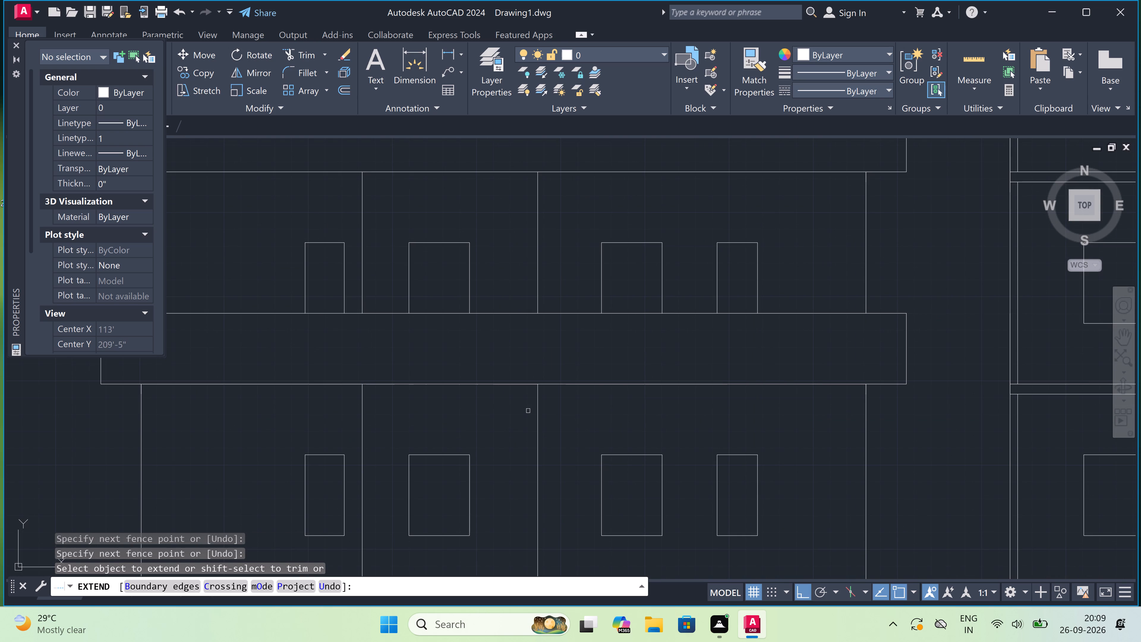
pyautogui.press('Escape')
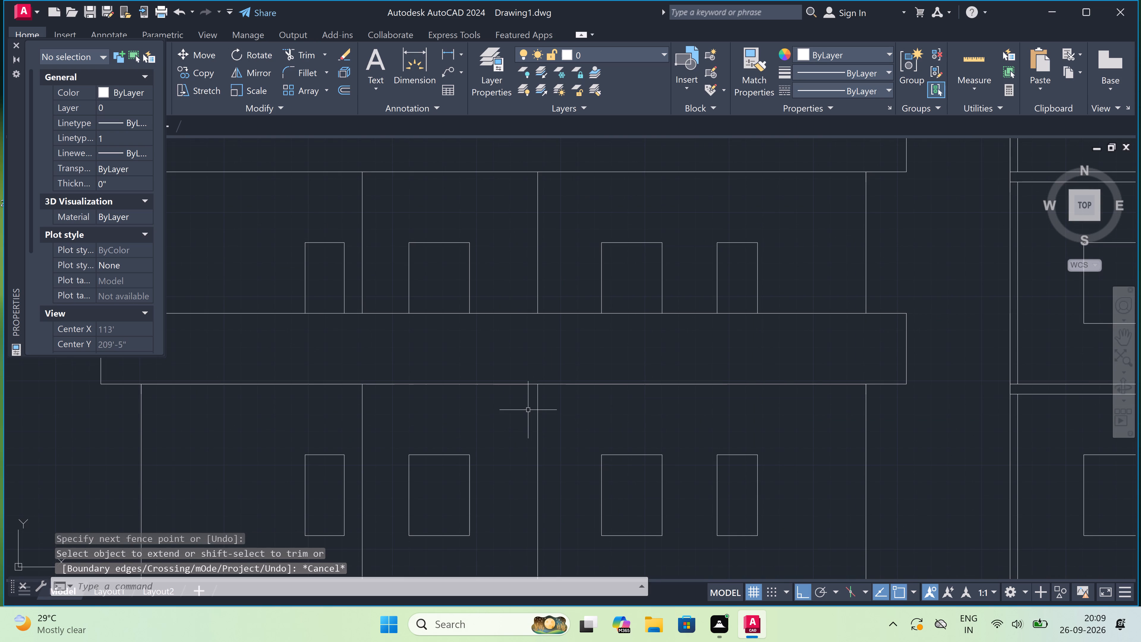
# Draw a diagonal line about 2'-2" long from the lowest railing band's bottom right corner down to the right wall line.
pyautogui.scroll(-2, 528, 410)
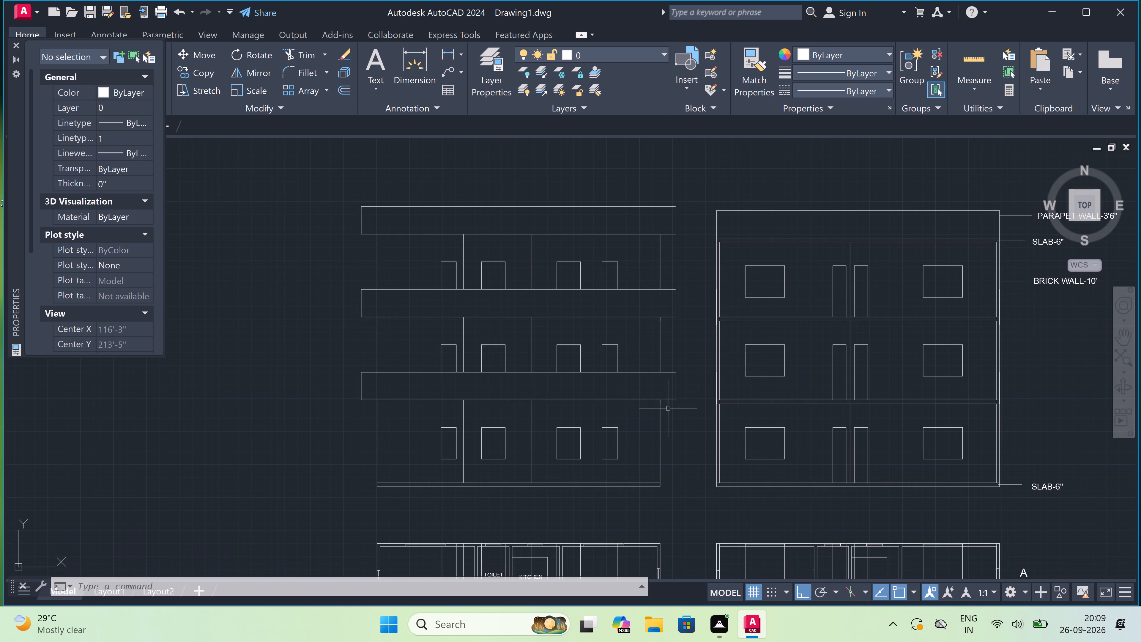
pyautogui.scroll(2, 668, 408)
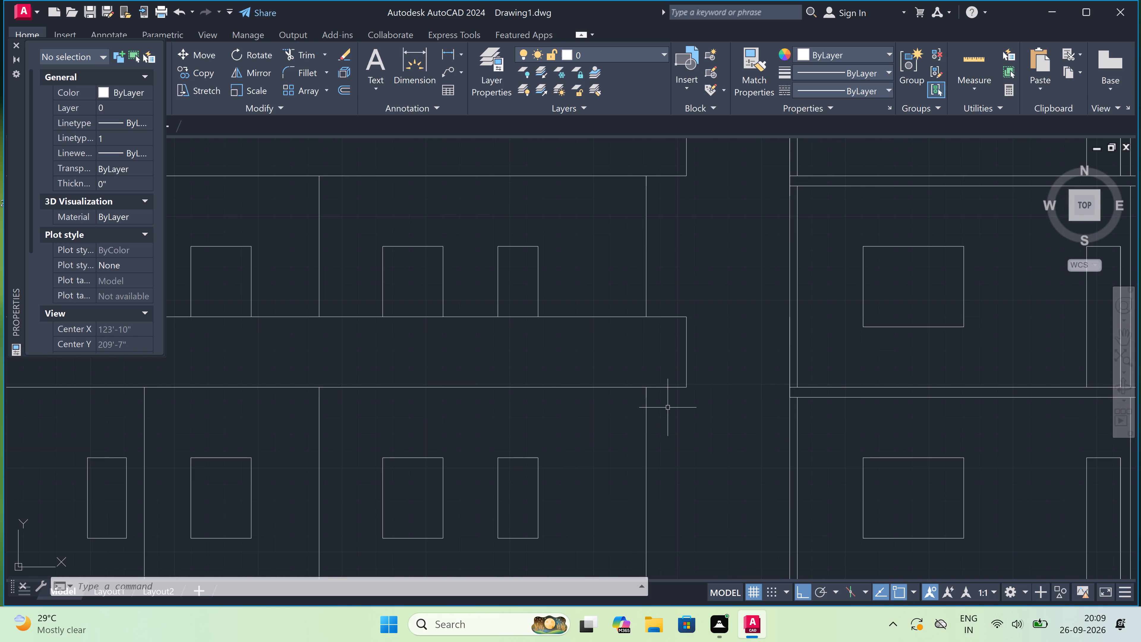
pyautogui.write('L')
pyautogui.press('space')
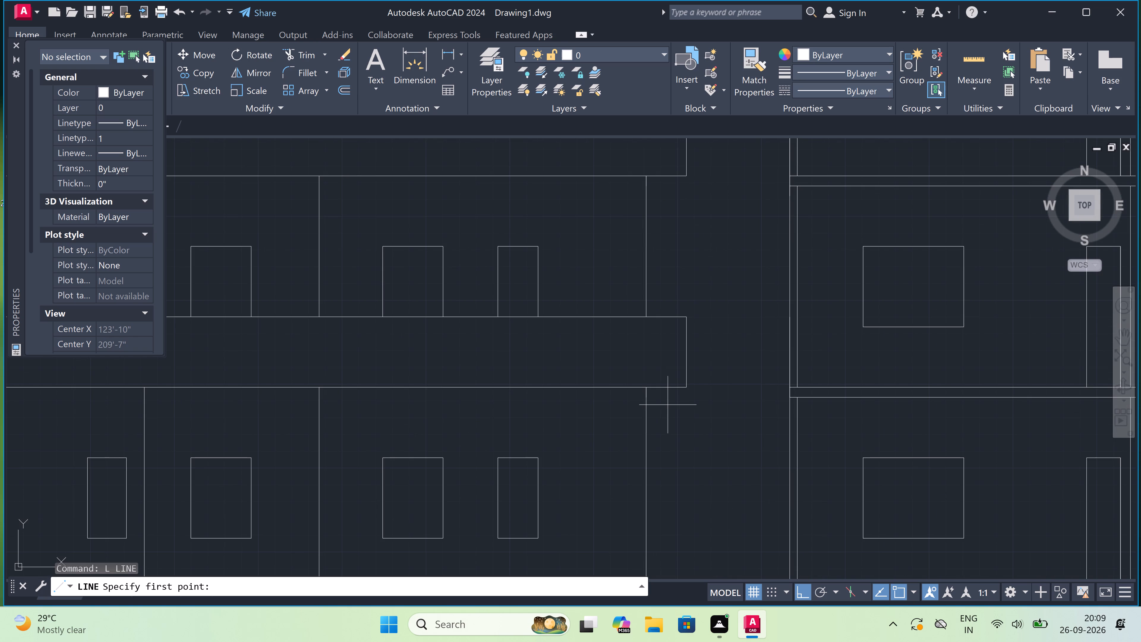
pyautogui.doubleClick(685, 386)
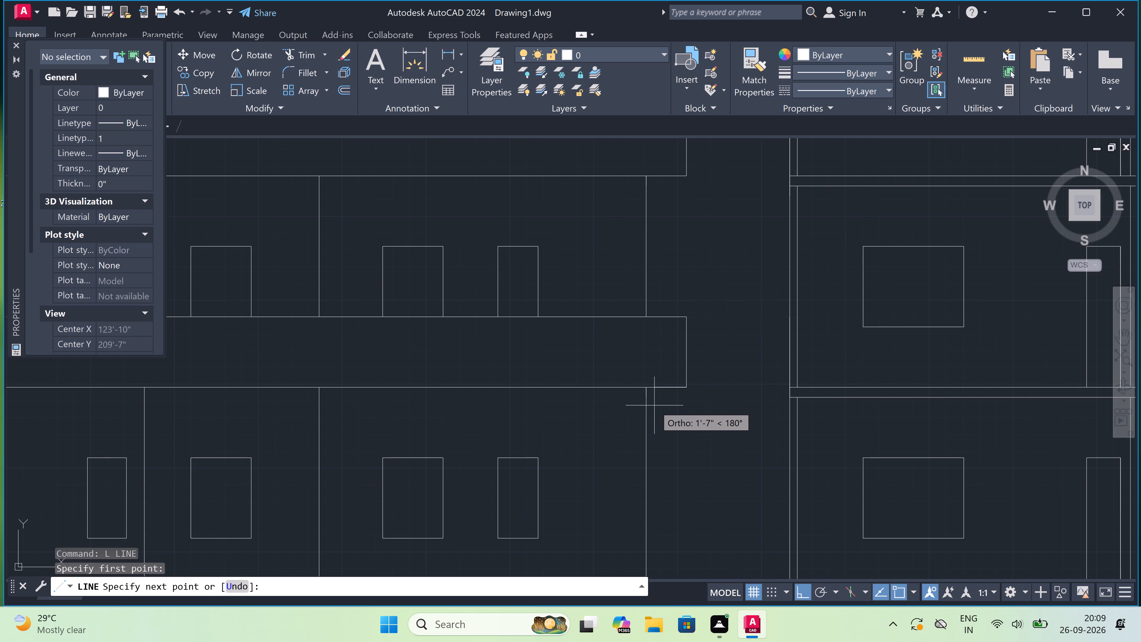
pyautogui.press('F8')
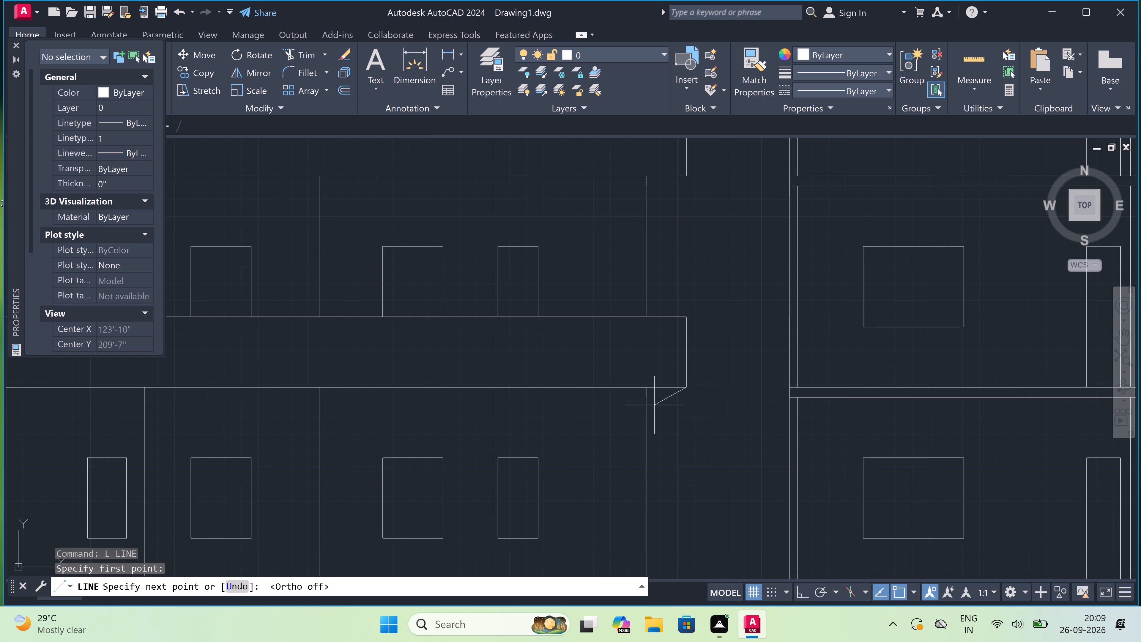
pyautogui.scroll(2, 650, 405)
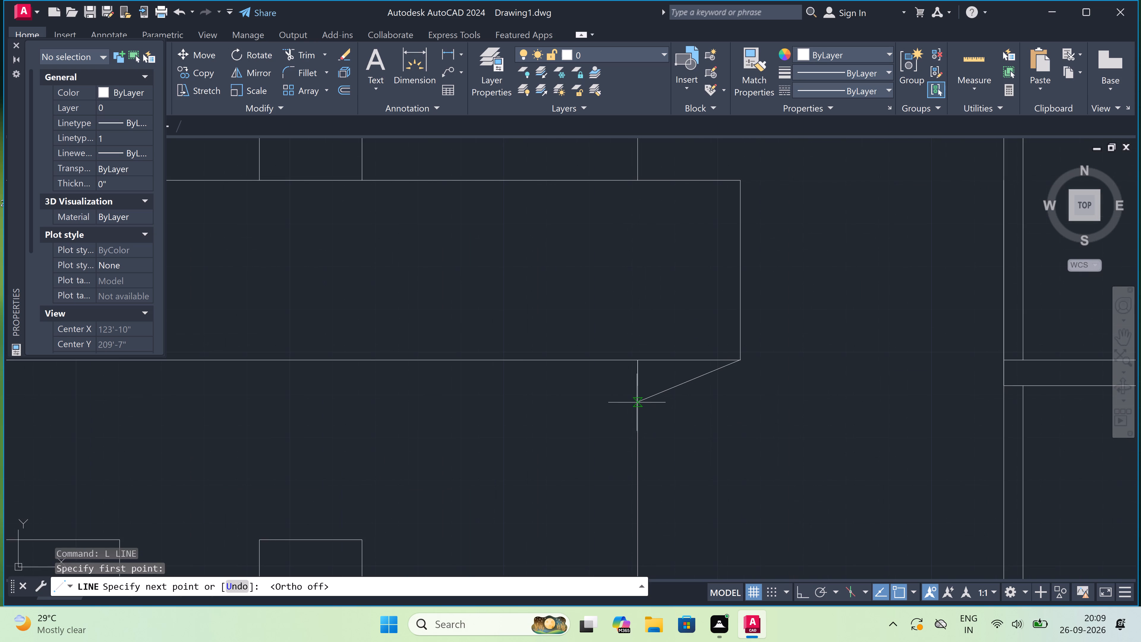
pyautogui.click(637, 404)
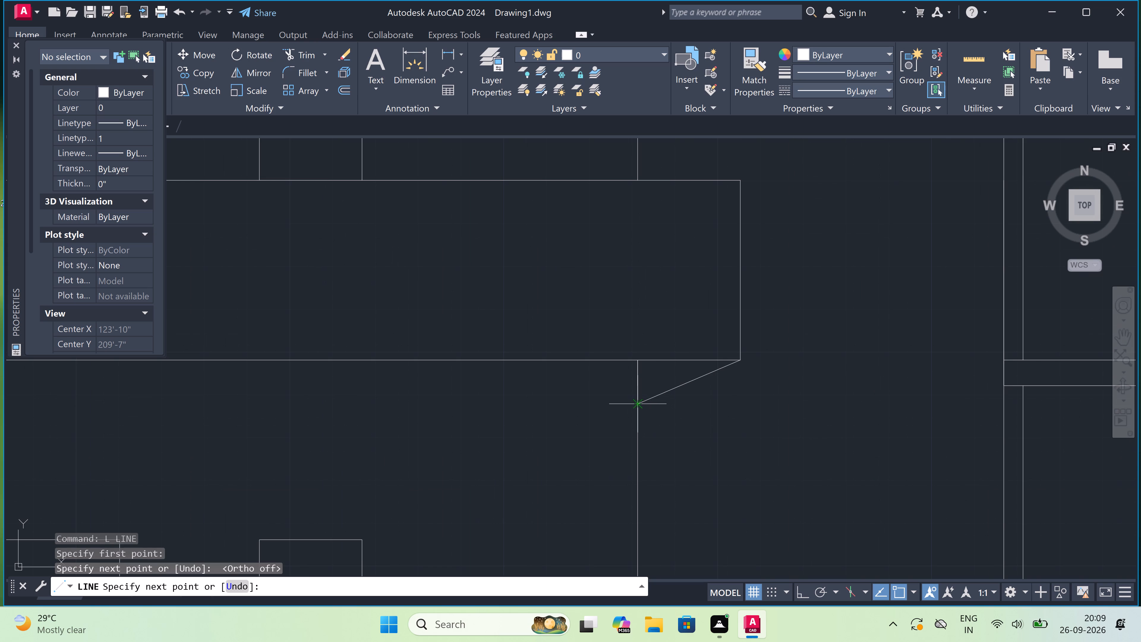
pyautogui.press('Escape')
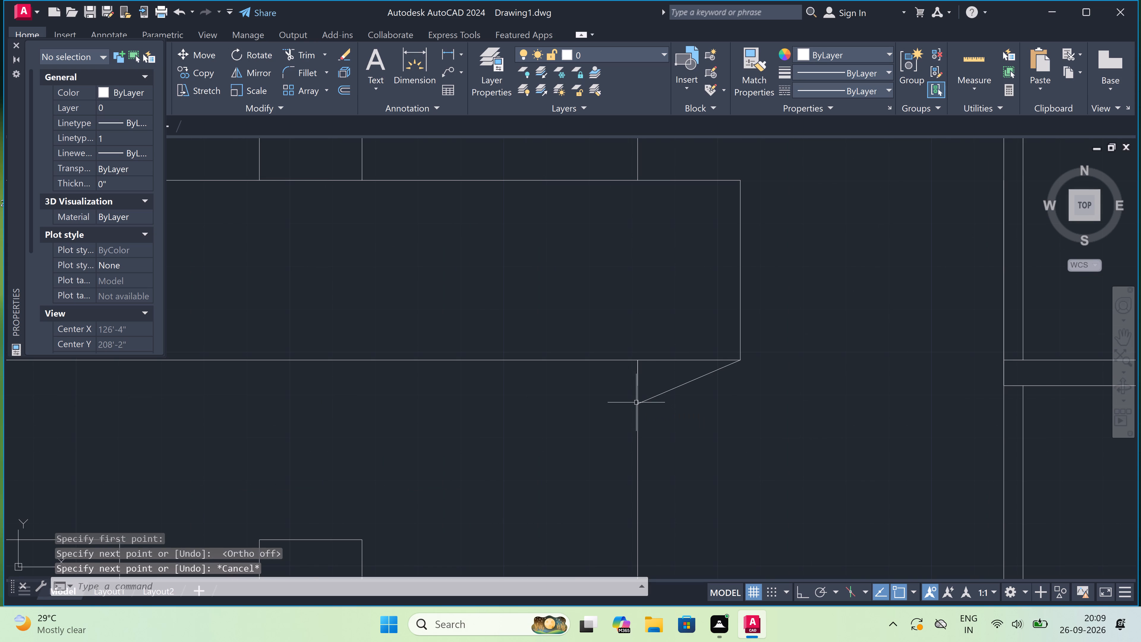
# Draw a matching diagonal from the lowest band's bottom left corner to the left wall line, dropping about 1'-3" over a 2' run.
pyautogui.scroll(-4, 636, 402)
pyautogui.press('space')
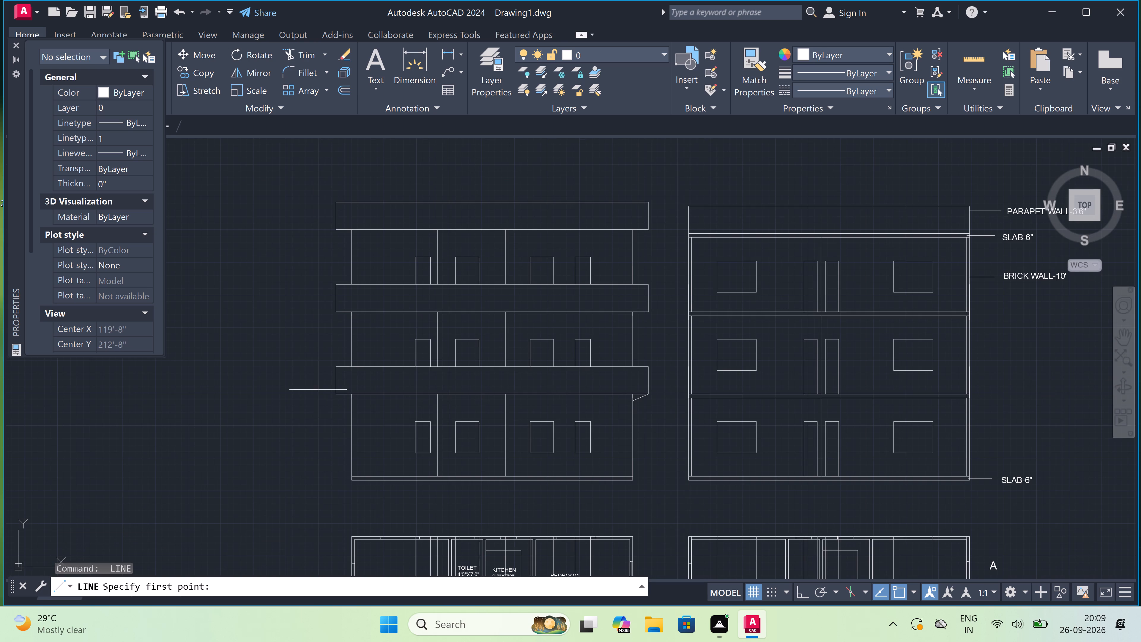
pyautogui.scroll(1, 323, 399)
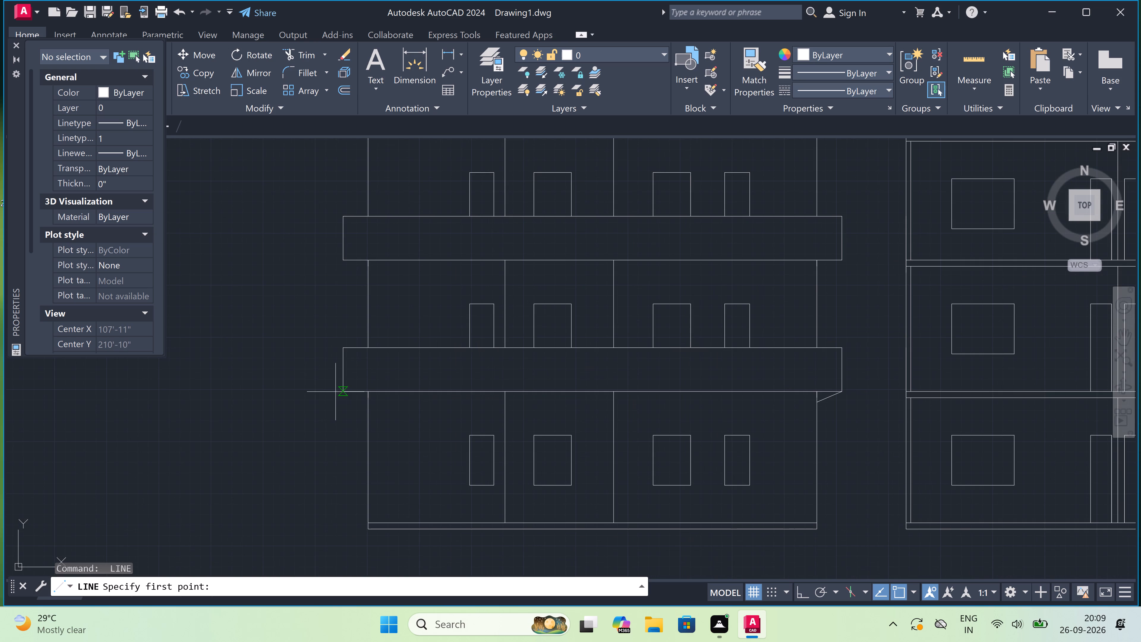
pyautogui.doubleClick(338, 393)
pyautogui.scroll(2, 363, 411)
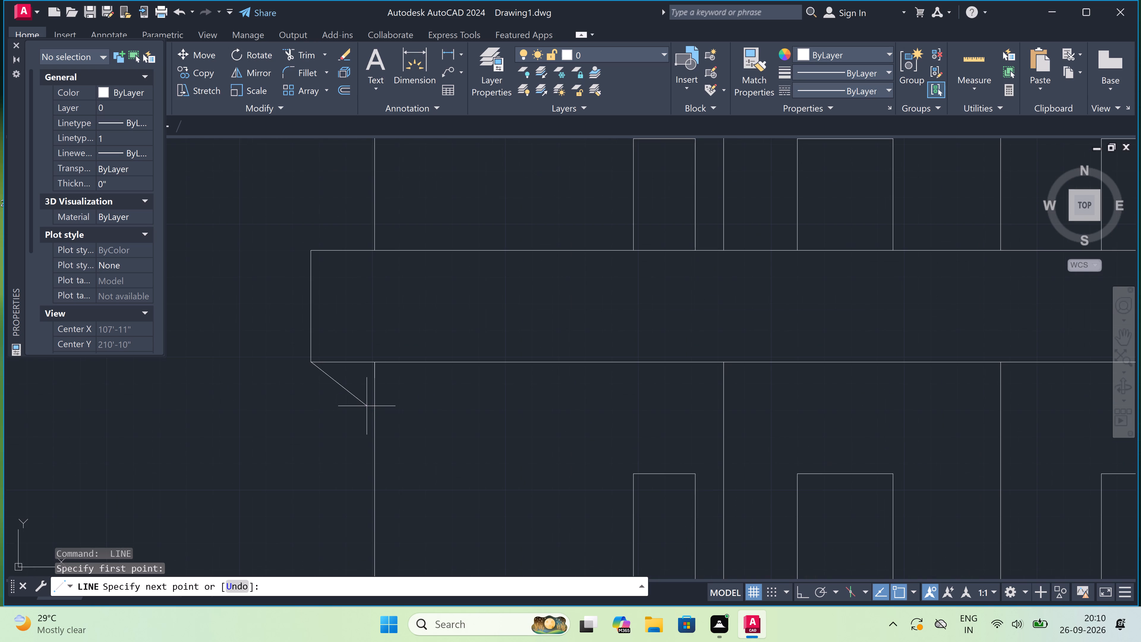
pyautogui.click(371, 401)
pyautogui.press('Escape')
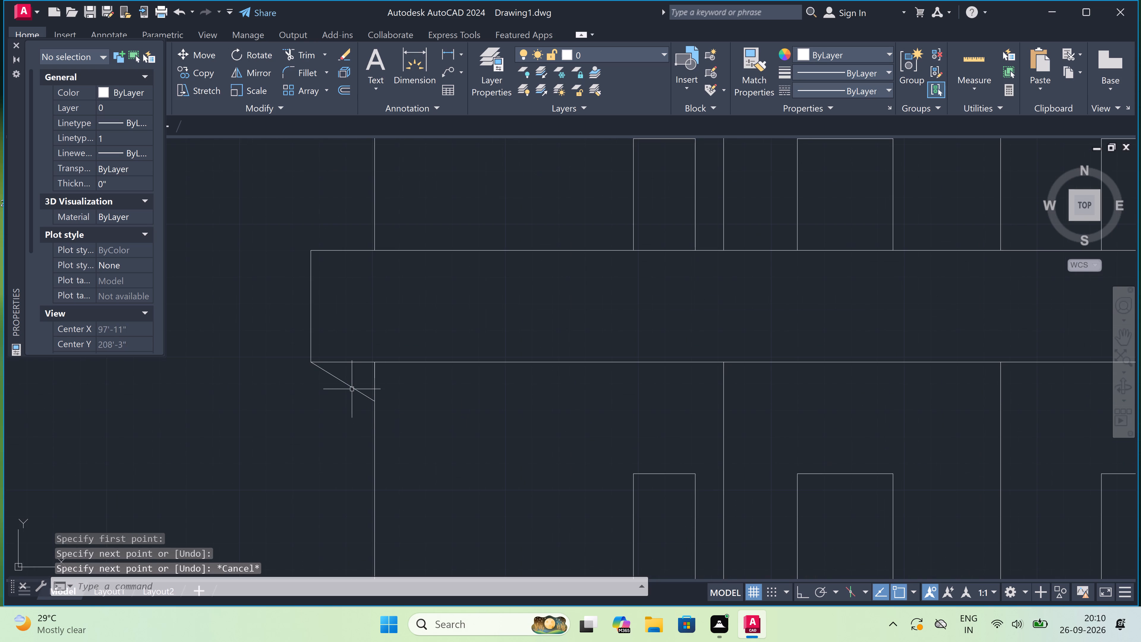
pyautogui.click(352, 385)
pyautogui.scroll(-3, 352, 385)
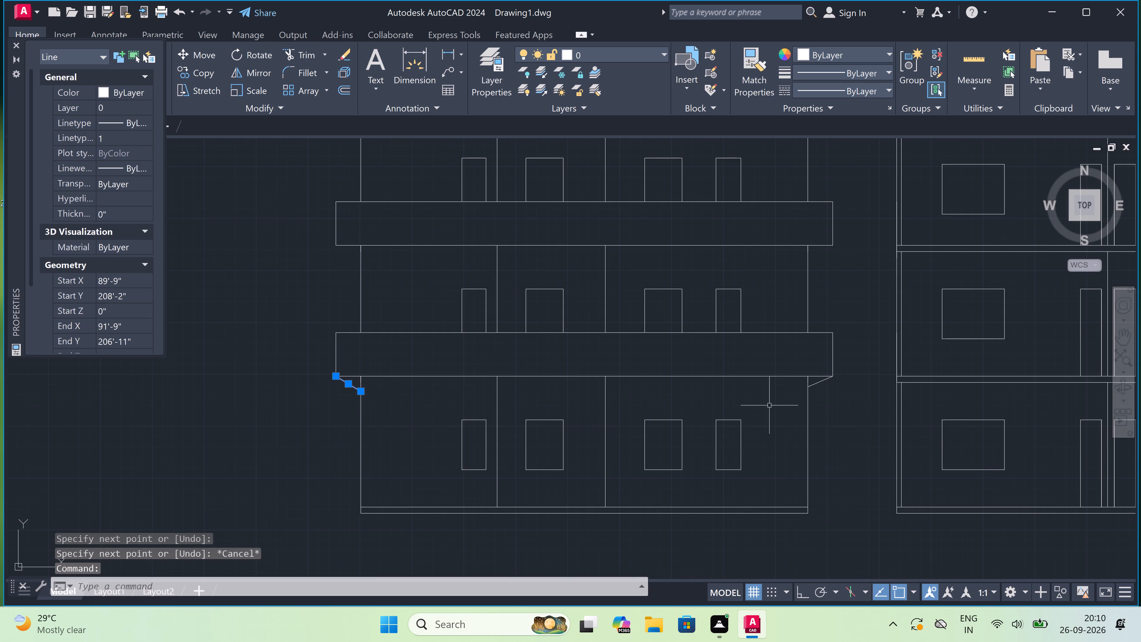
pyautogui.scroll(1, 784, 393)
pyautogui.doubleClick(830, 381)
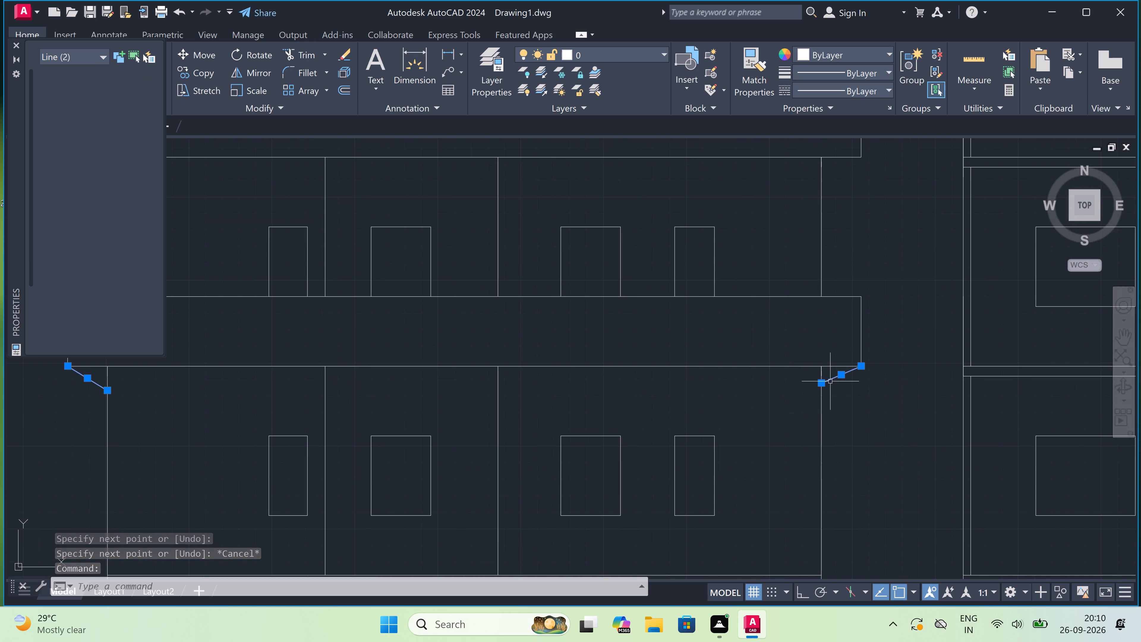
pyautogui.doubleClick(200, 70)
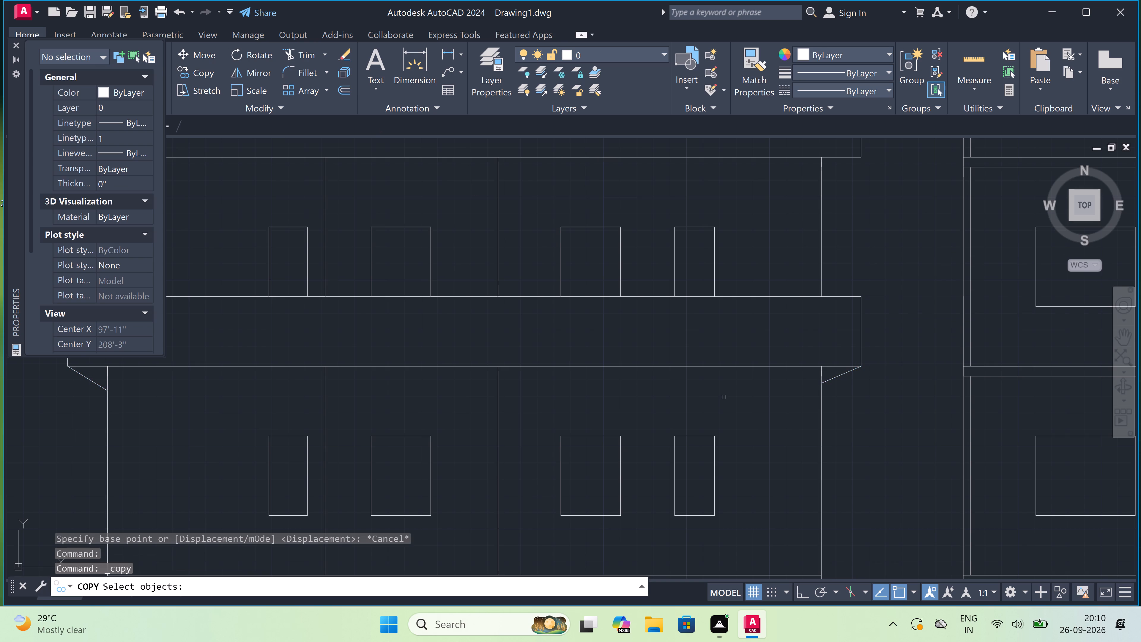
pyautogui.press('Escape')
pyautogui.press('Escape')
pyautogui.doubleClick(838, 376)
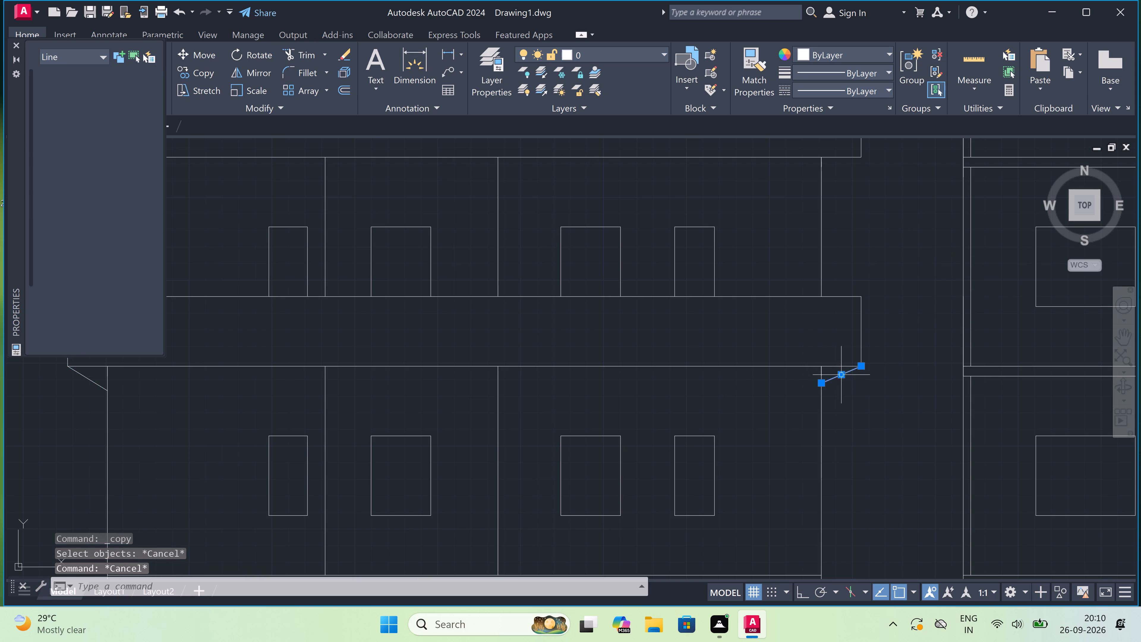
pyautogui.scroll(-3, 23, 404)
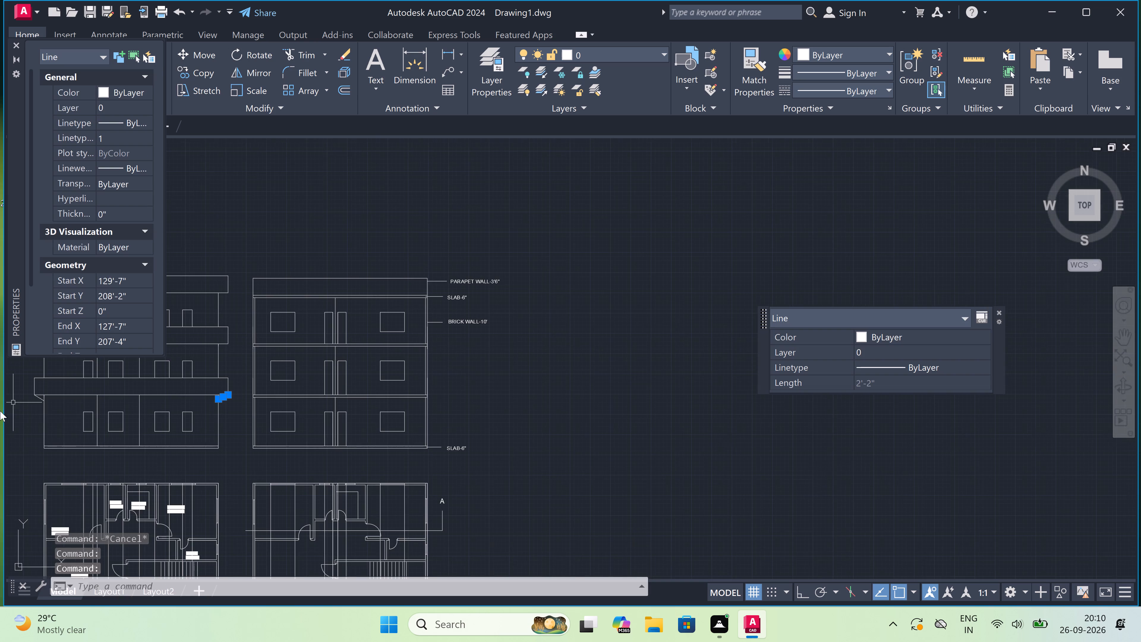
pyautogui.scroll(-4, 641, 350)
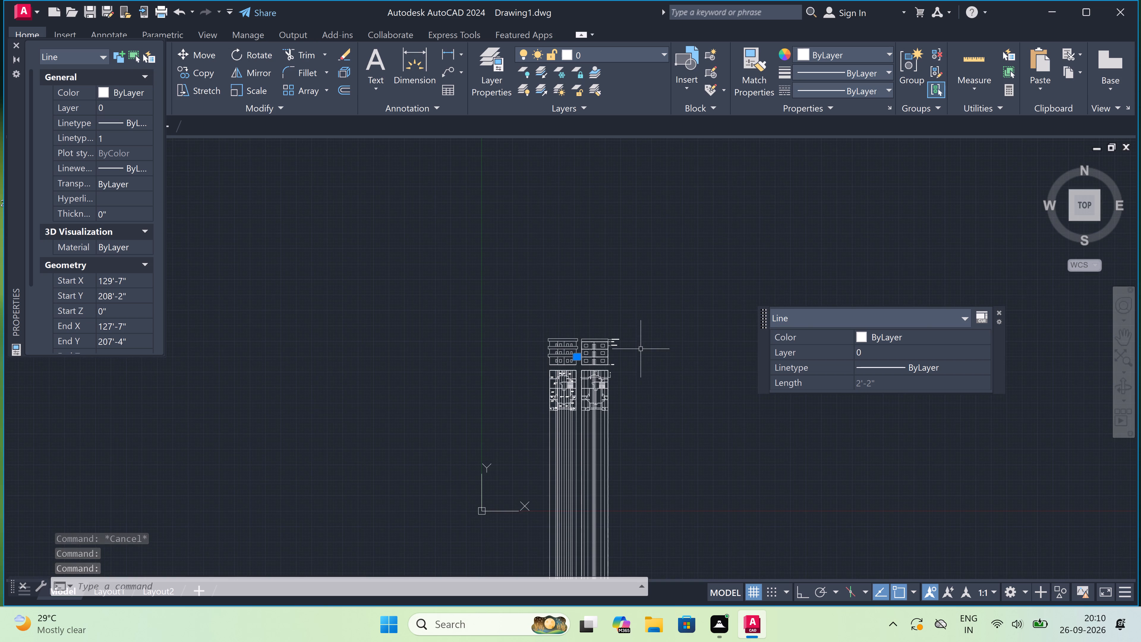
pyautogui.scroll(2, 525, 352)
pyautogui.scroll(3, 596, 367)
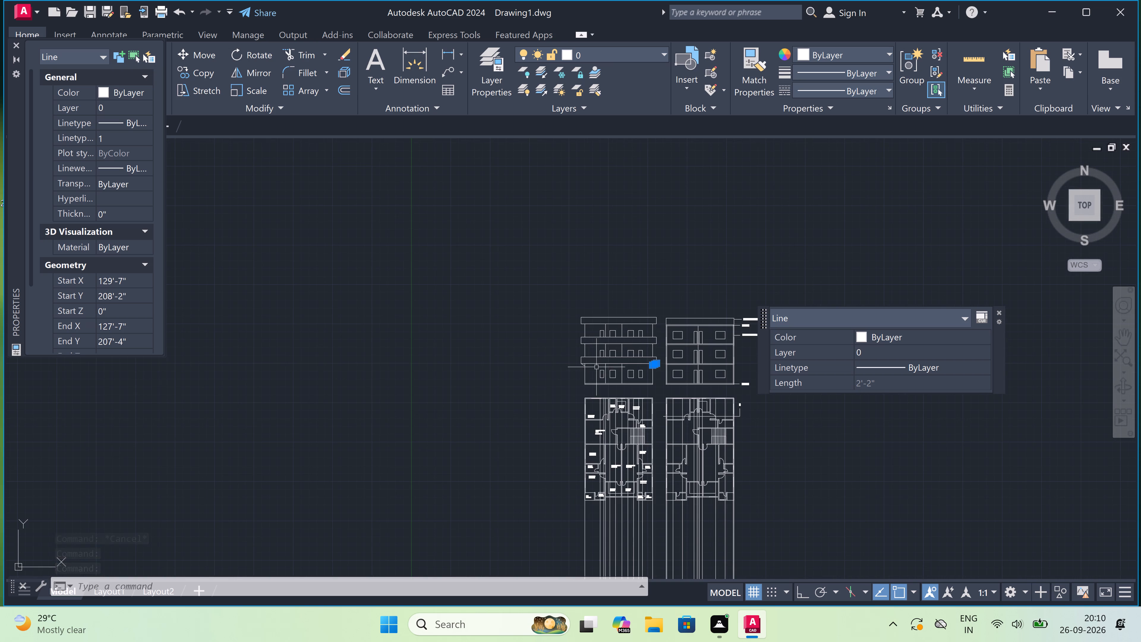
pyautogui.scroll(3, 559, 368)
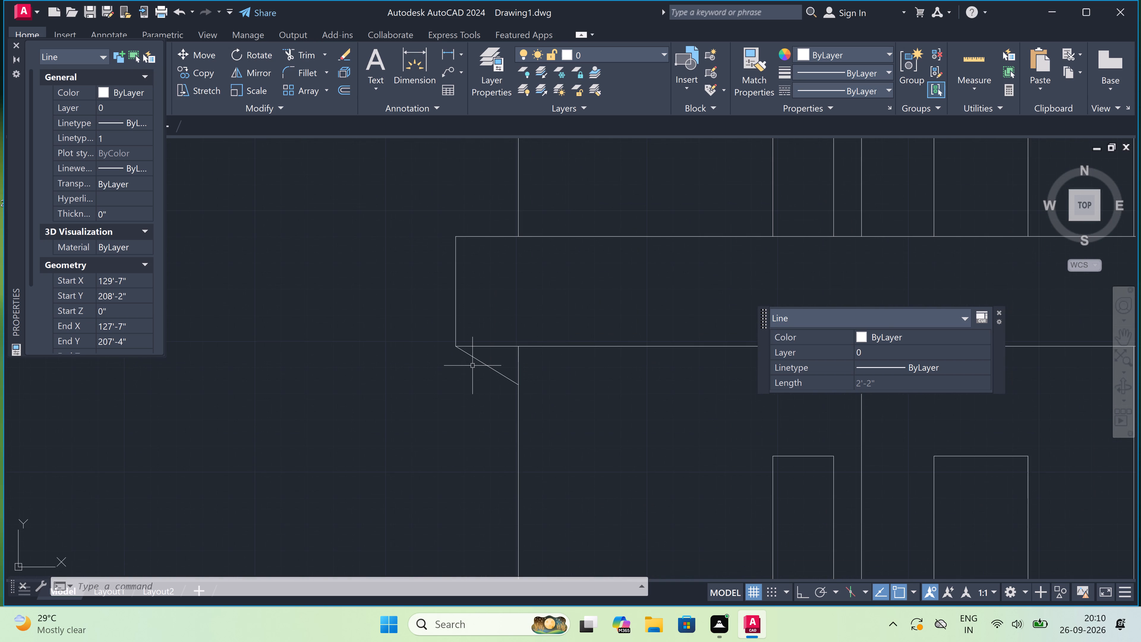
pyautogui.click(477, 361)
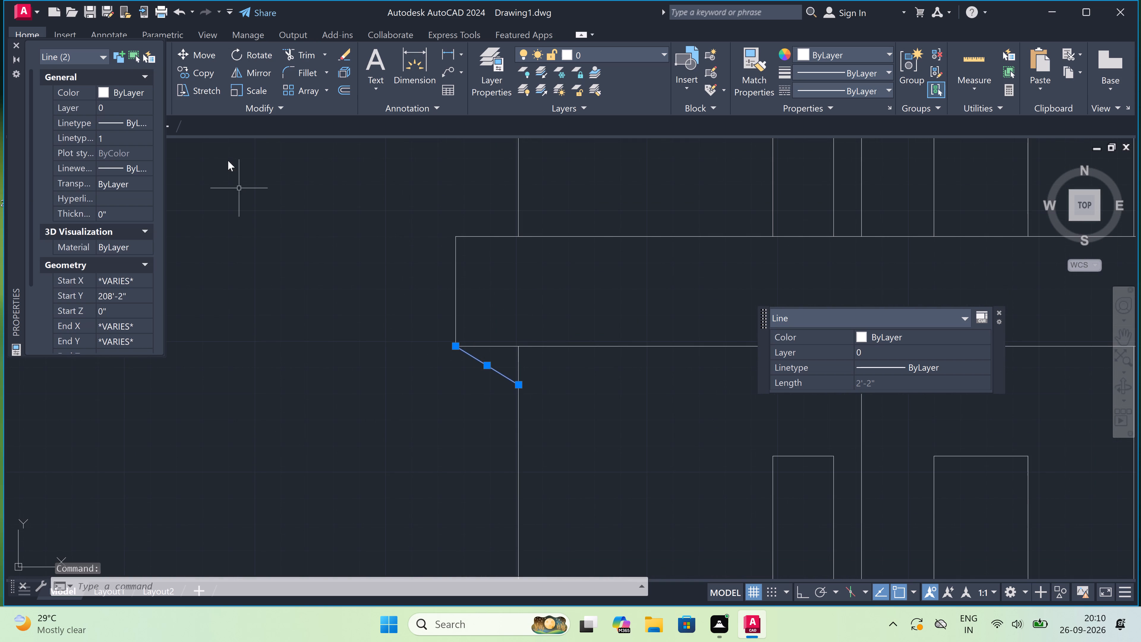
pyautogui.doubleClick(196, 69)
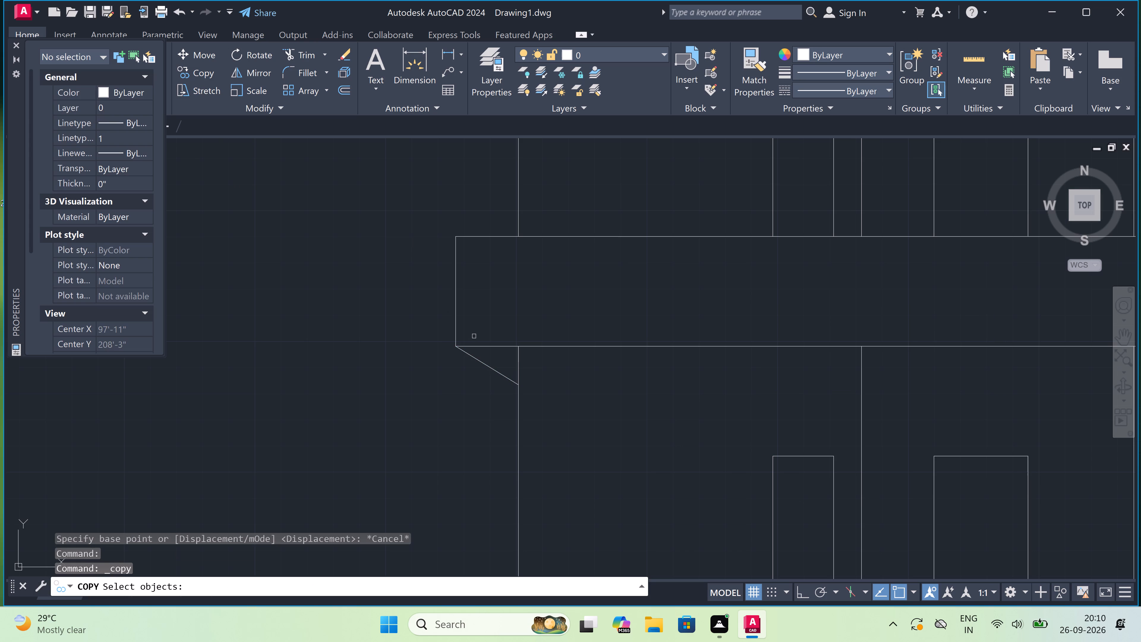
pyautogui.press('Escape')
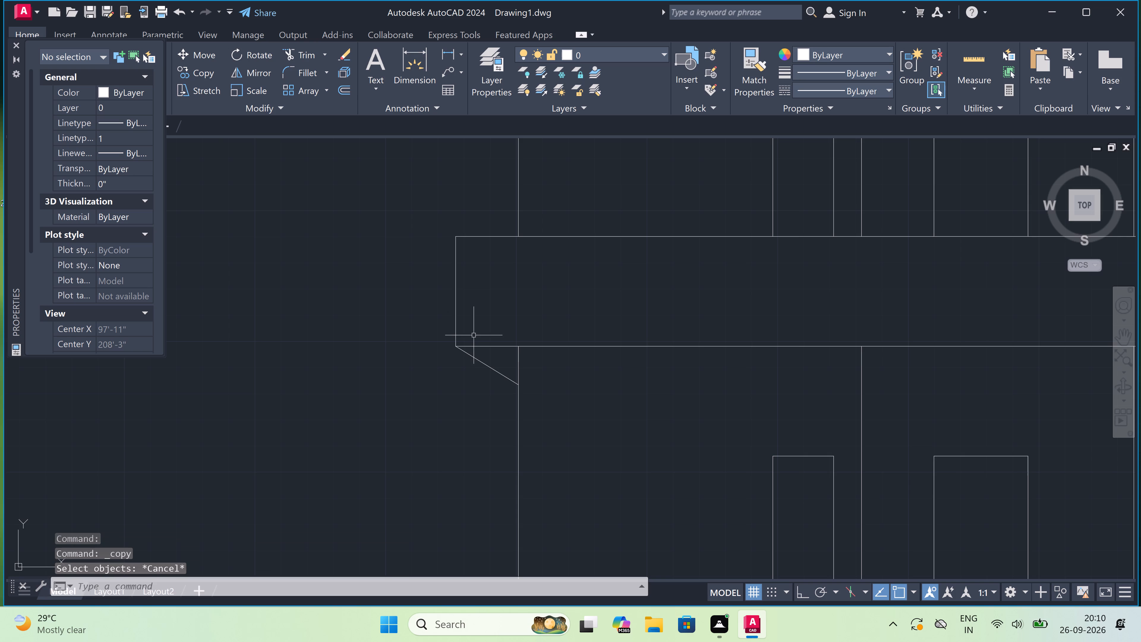
# Copy both diagonal bracket lines from the lowest band's bottom right corner to the matching corner of the middle band.
pyautogui.click(483, 359)
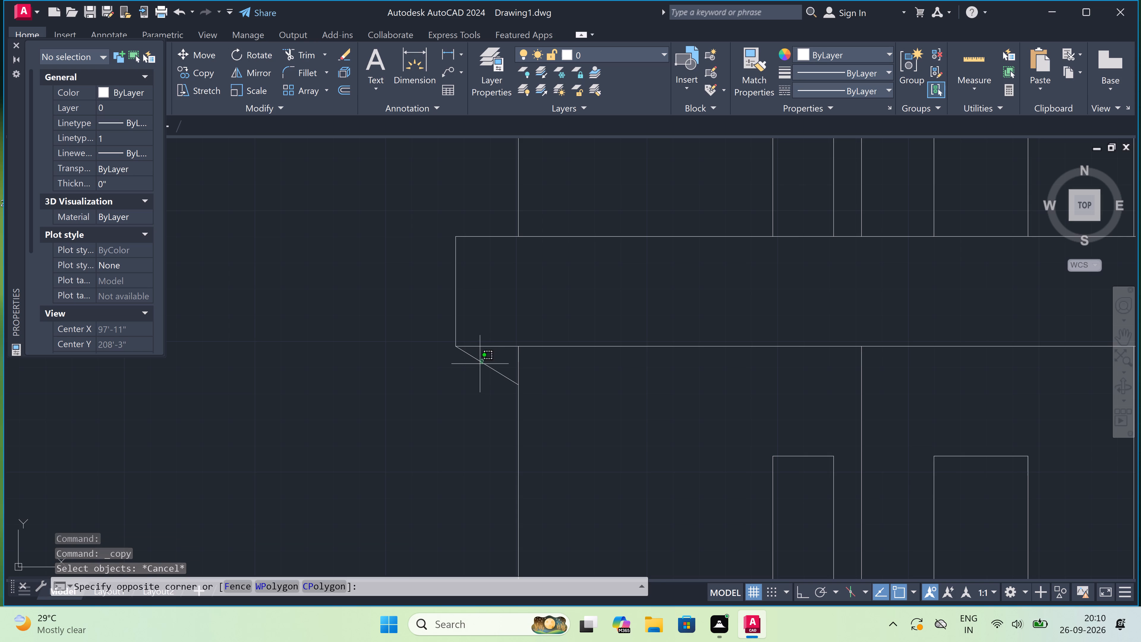
pyautogui.click(454, 388)
pyautogui.scroll(-4, 454, 387)
pyautogui.scroll(-2, 591, 376)
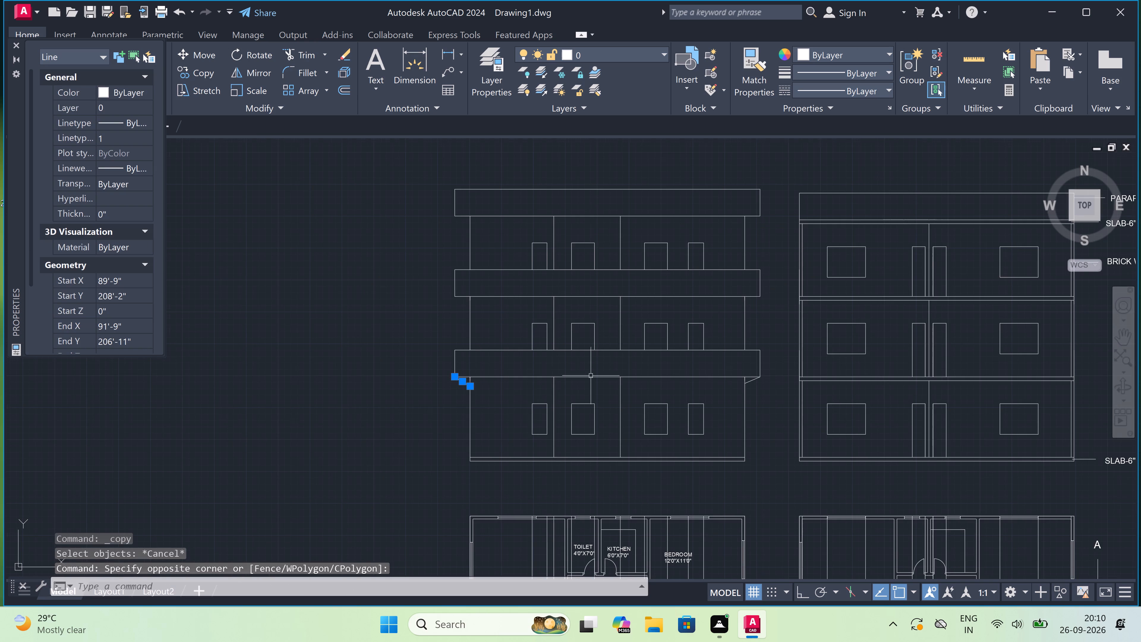
pyautogui.scroll(3, 656, 376)
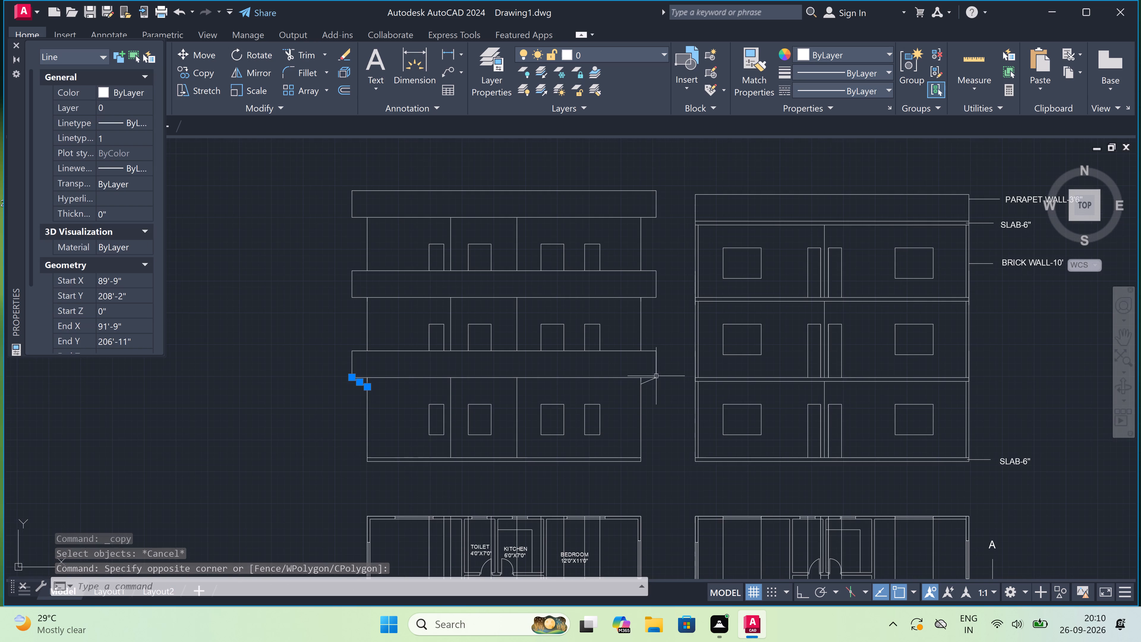
pyautogui.scroll(3, 635, 380)
pyautogui.scroll(1, 677, 383)
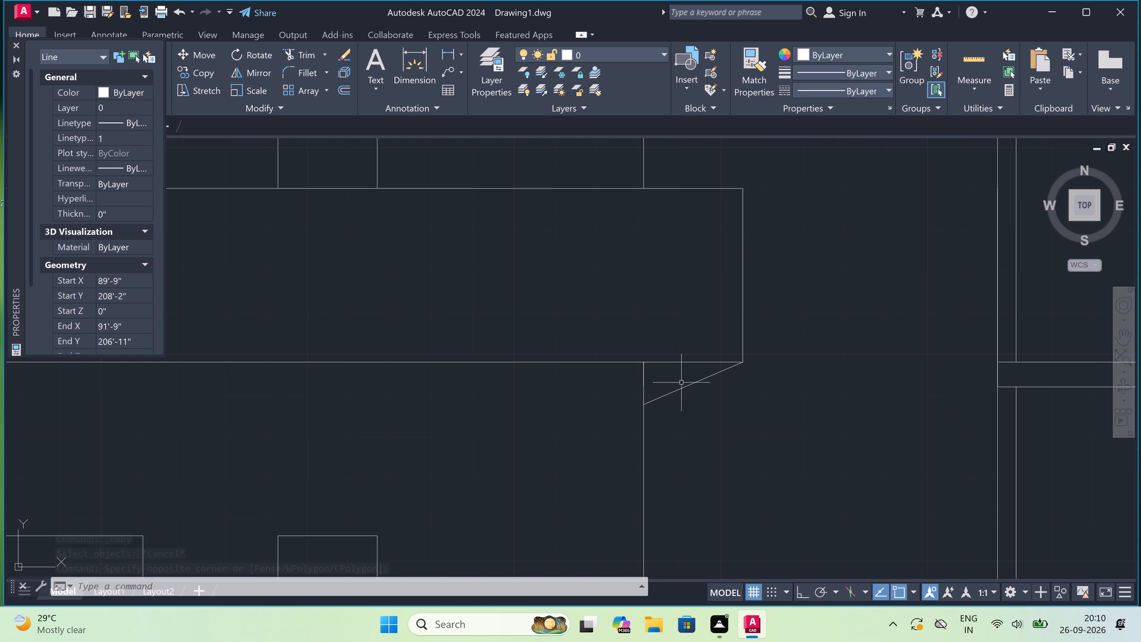
pyautogui.click(682, 383)
pyautogui.doubleClick(664, 409)
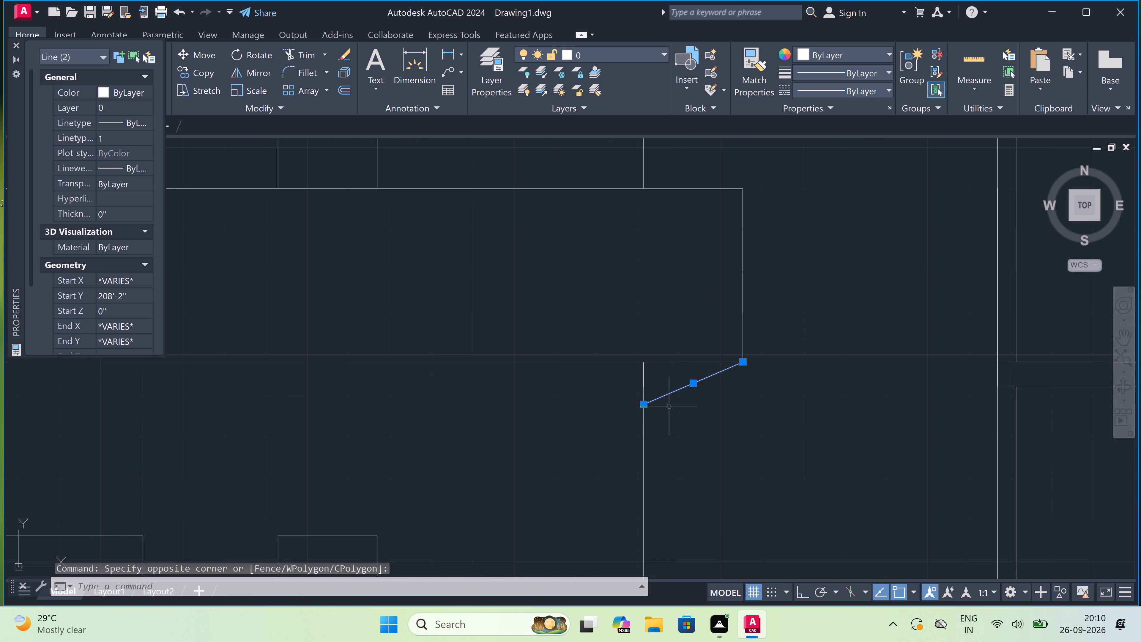
pyautogui.click(204, 68)
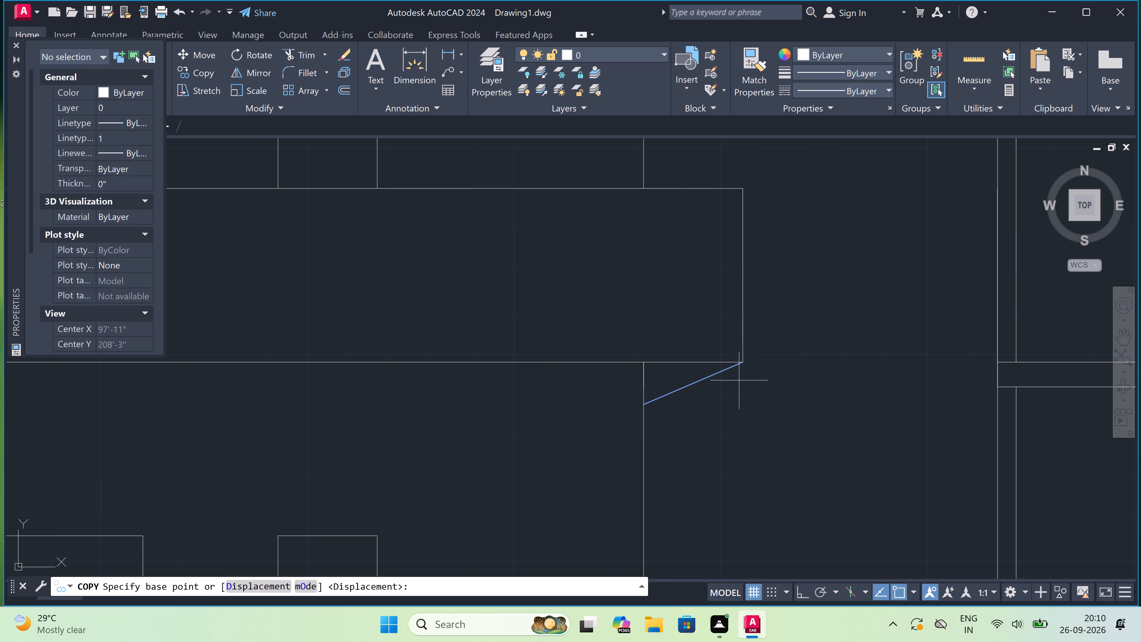
pyautogui.click(740, 364)
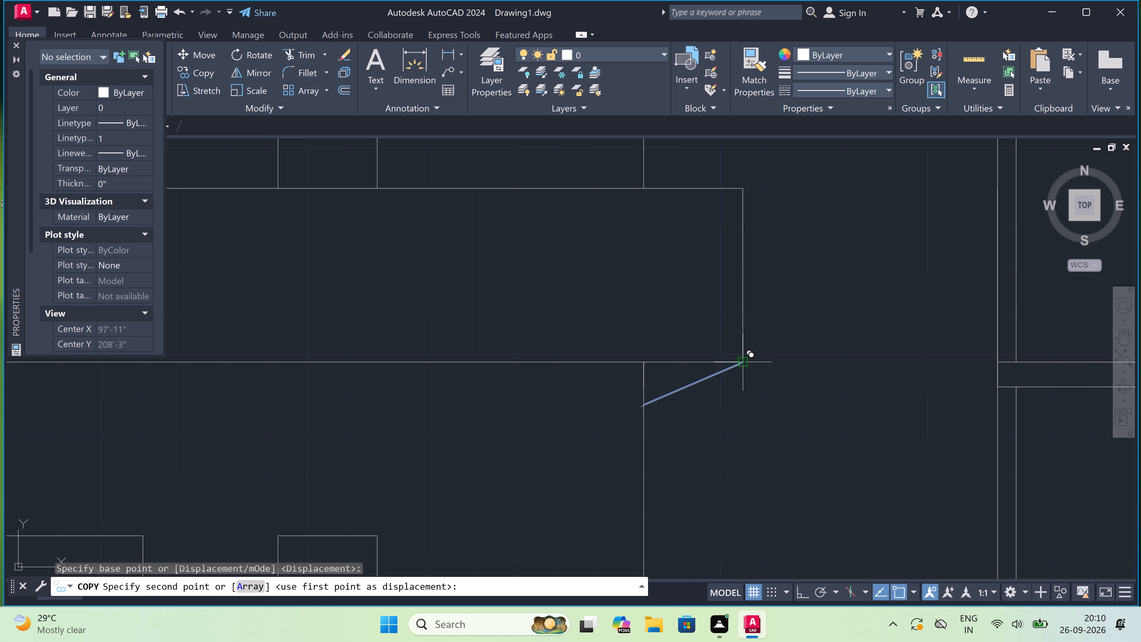
pyautogui.scroll(-3, 715, 344)
pyautogui.scroll(2, 710, 221)
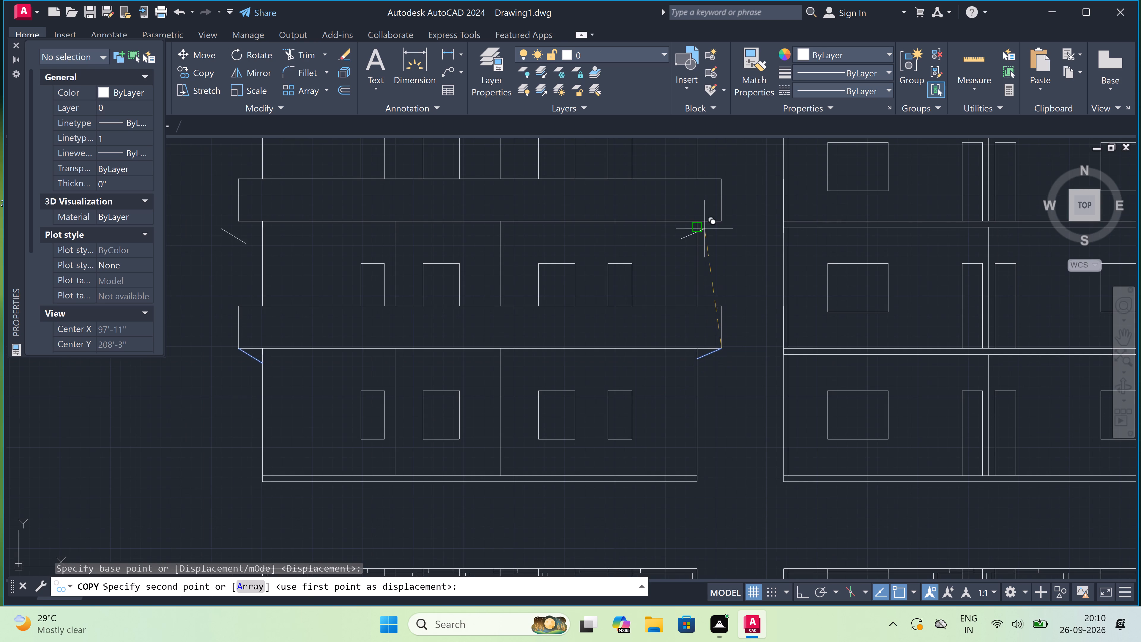
pyautogui.scroll(1, 707, 225)
pyautogui.scroll(2, 755, 225)
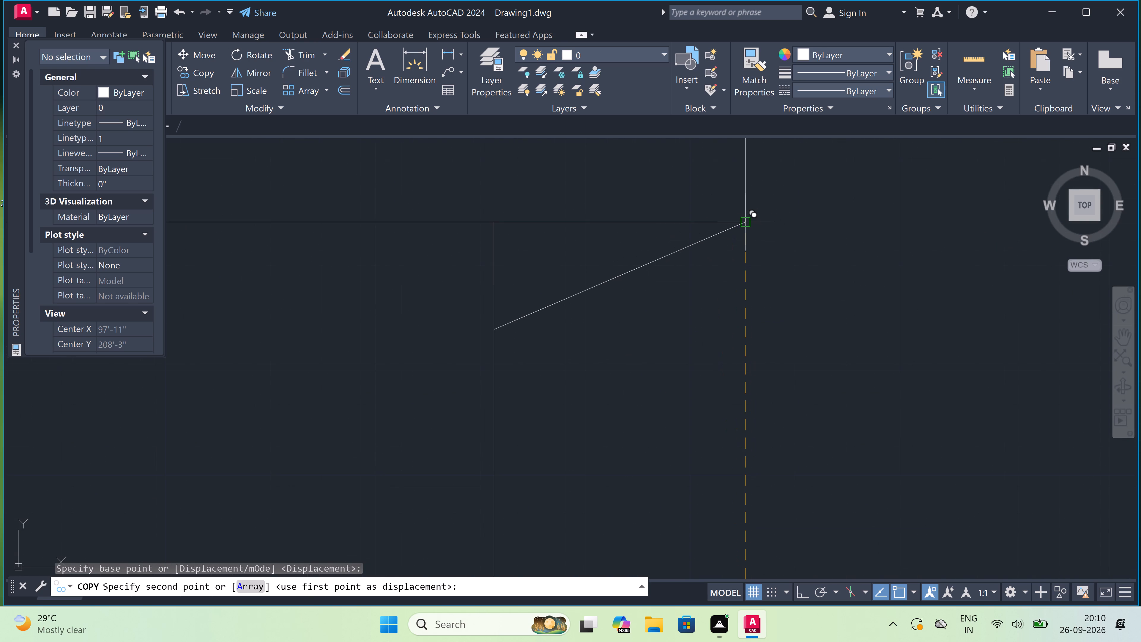
pyautogui.click(743, 221)
# Place another copy of the two bracket lines at the parapet band's bottom right corner and finish copying.
pyautogui.scroll(-5, 726, 278)
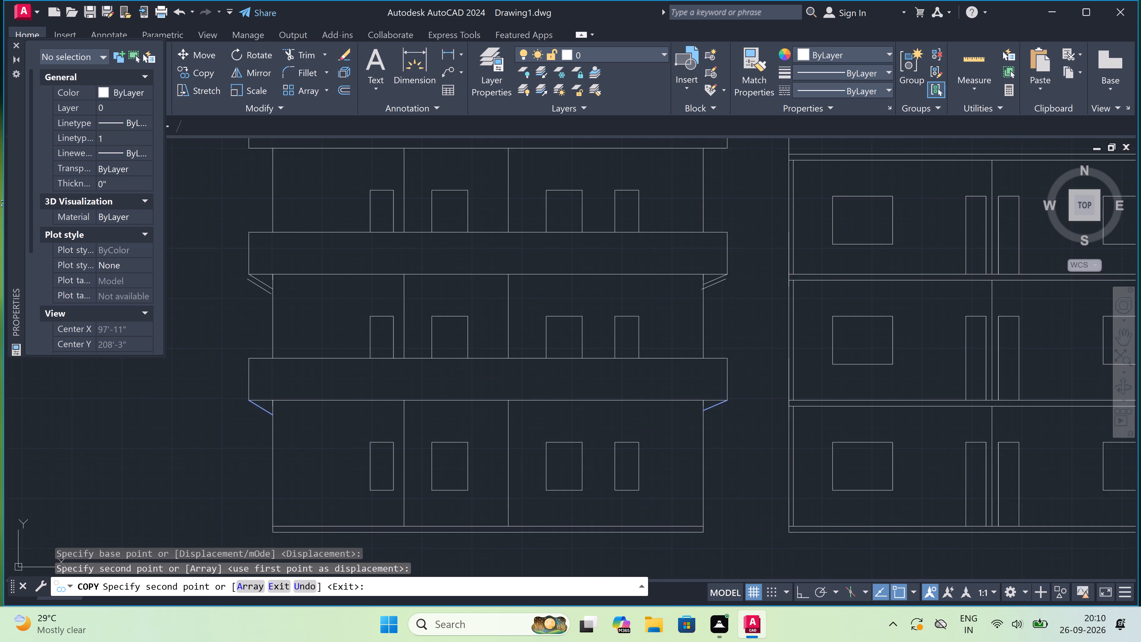
pyautogui.scroll(-2, 726, 279)
pyautogui.scroll(4, 718, 216)
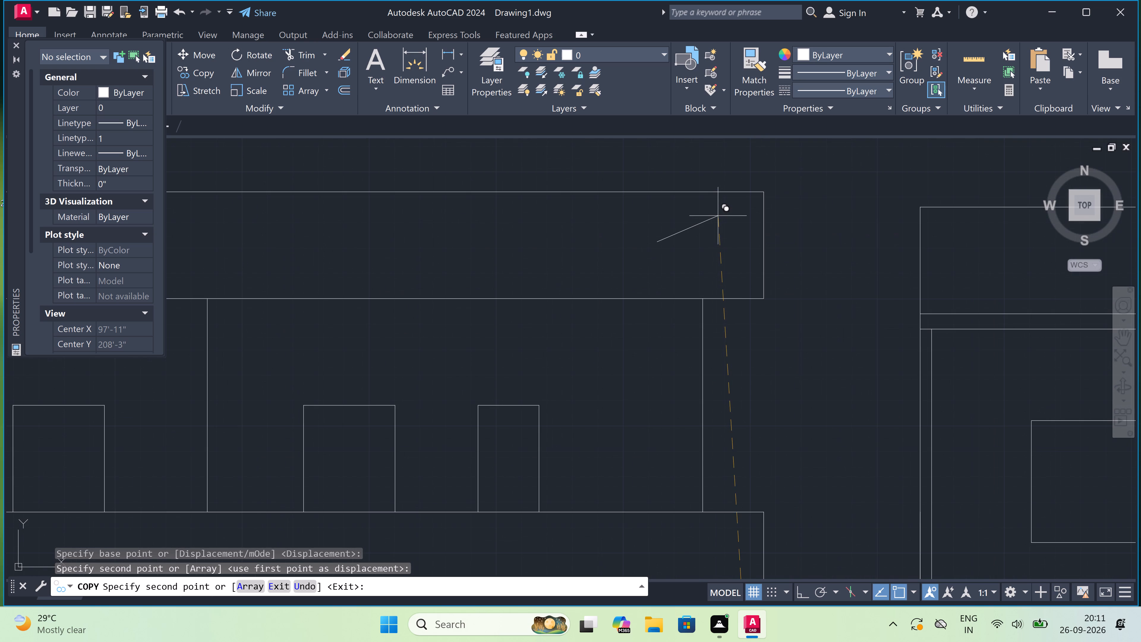
pyautogui.scroll(1, 748, 311)
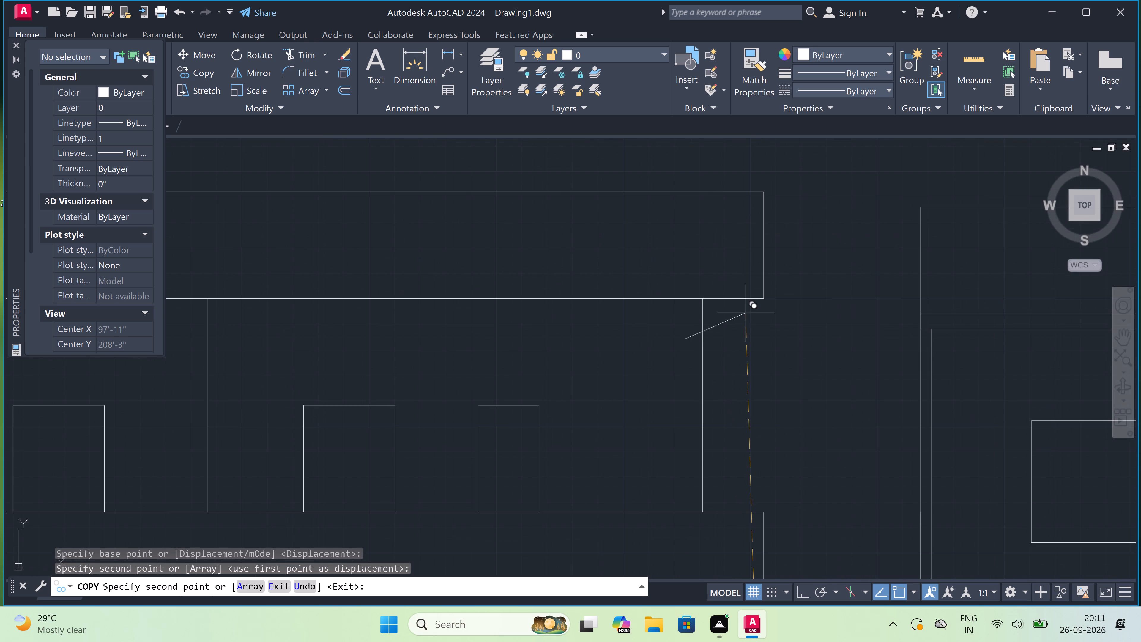
pyautogui.scroll(1, 748, 311)
pyautogui.click(784, 275)
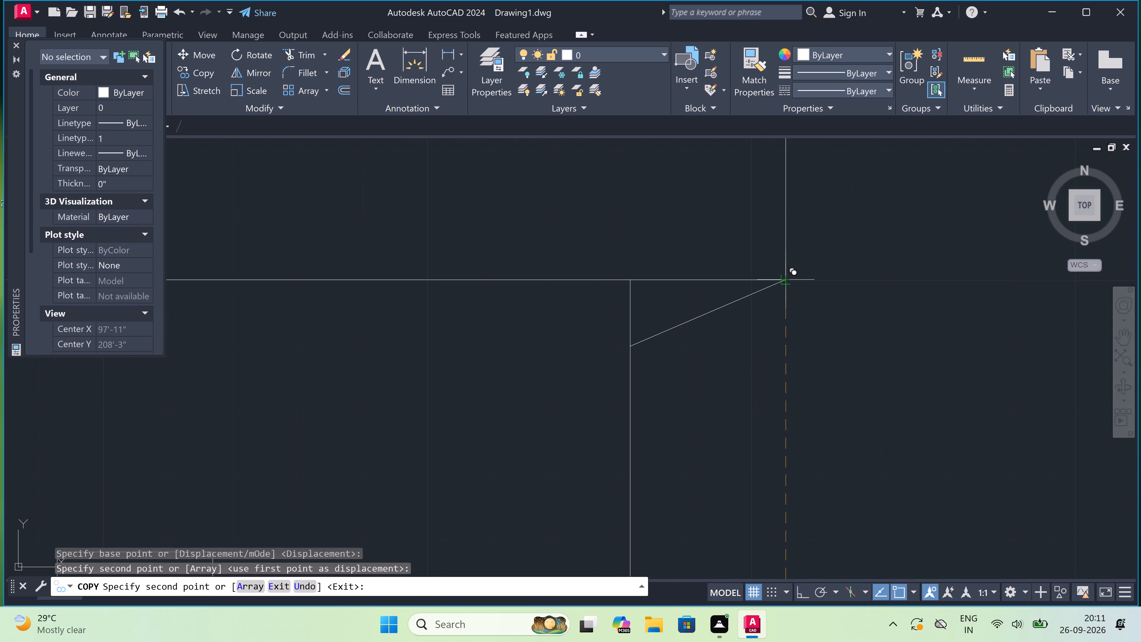
pyautogui.press('Escape')
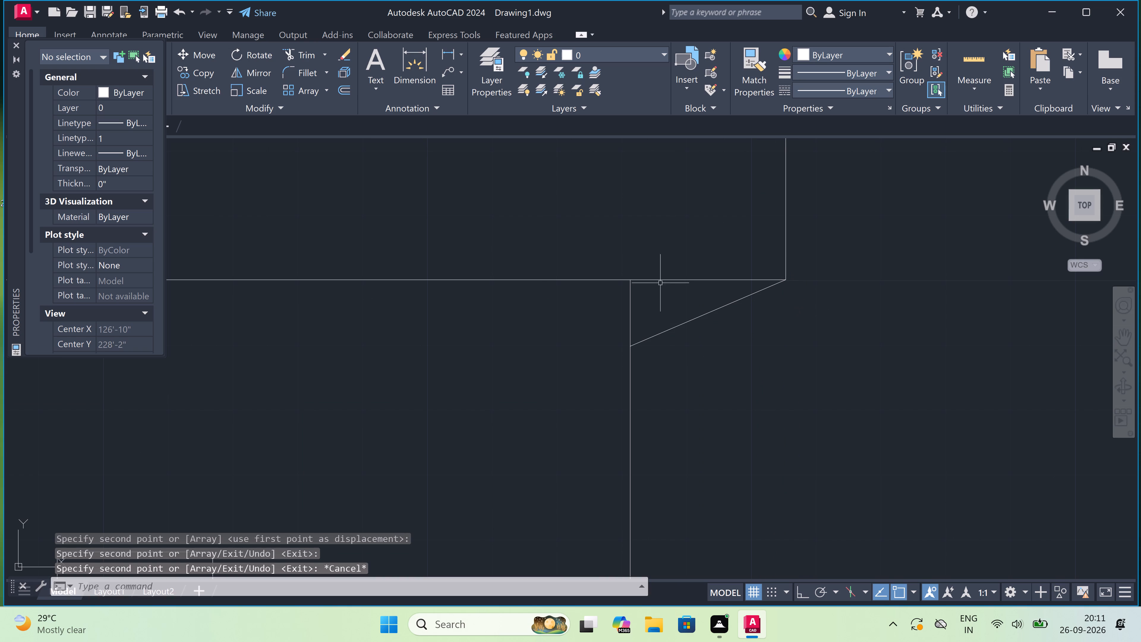
# Delete all the vertical projection rays running down through and below the two floor plans.
pyautogui.scroll(-6, 602, 278)
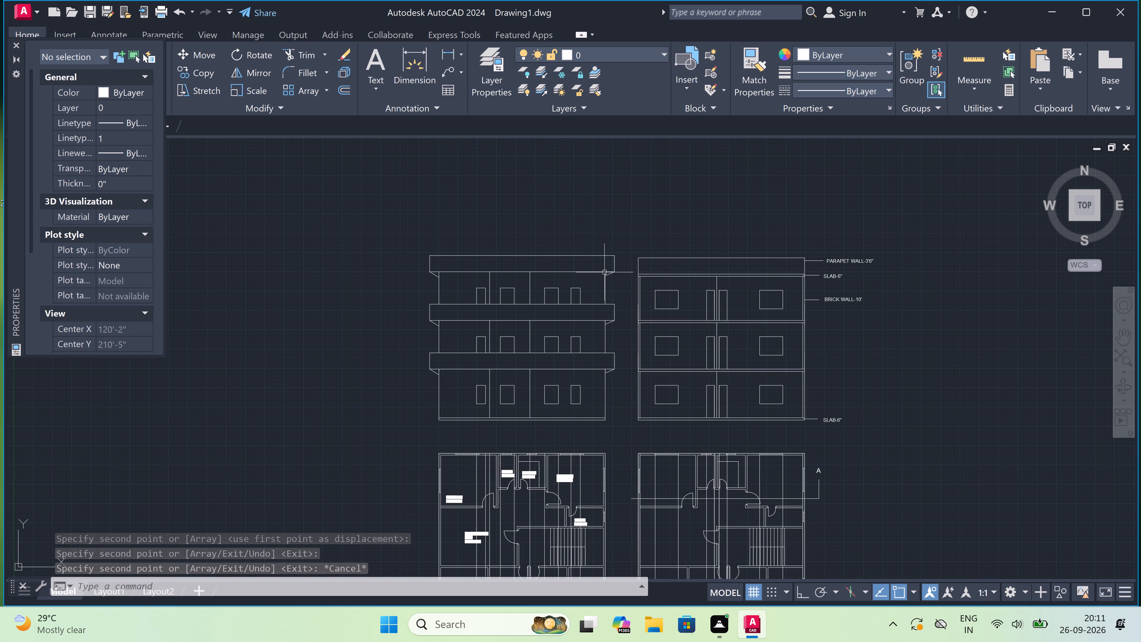
pyautogui.scroll(-1, 602, 283)
pyautogui.scroll(-3, 563, 359)
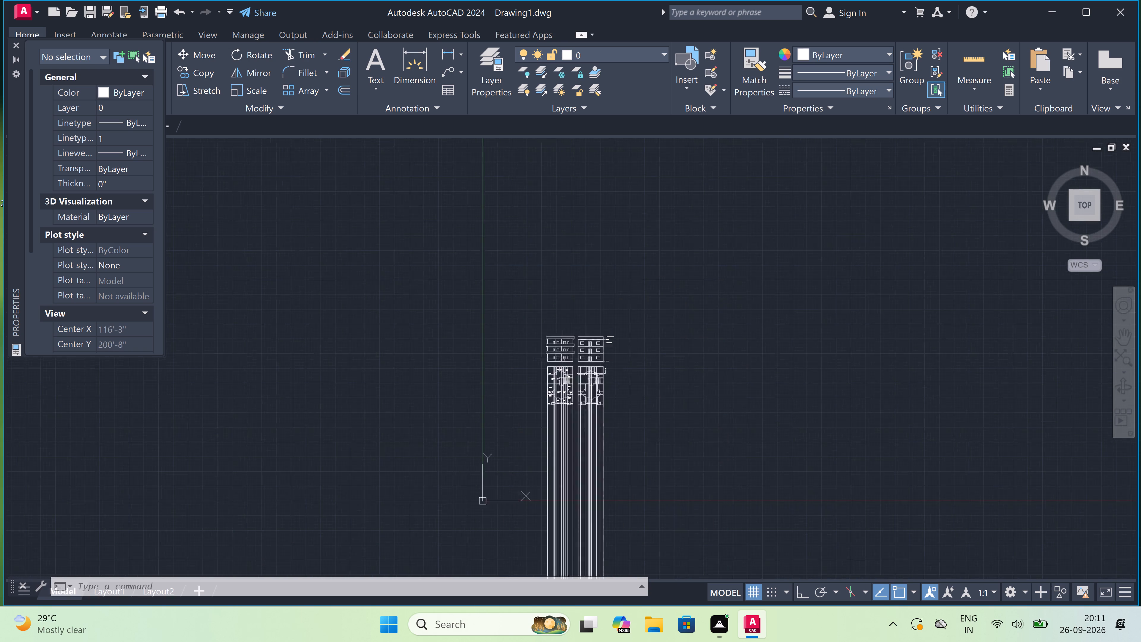
pyautogui.scroll(-1, 563, 359)
pyautogui.scroll(2, 579, 413)
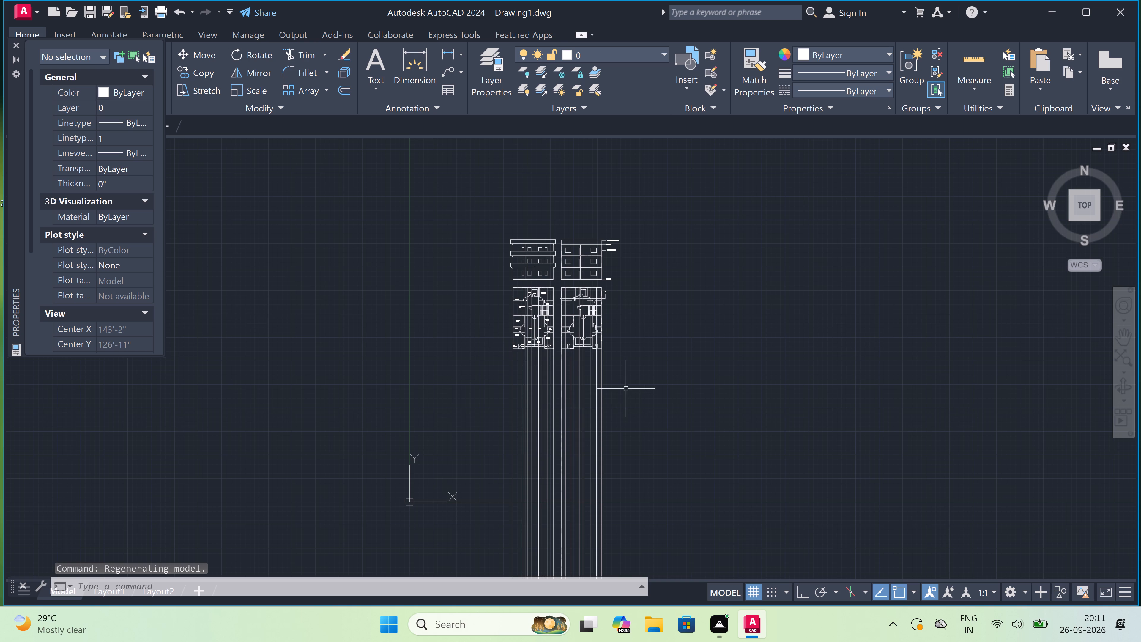
pyautogui.click(626, 387)
pyautogui.doubleClick(440, 430)
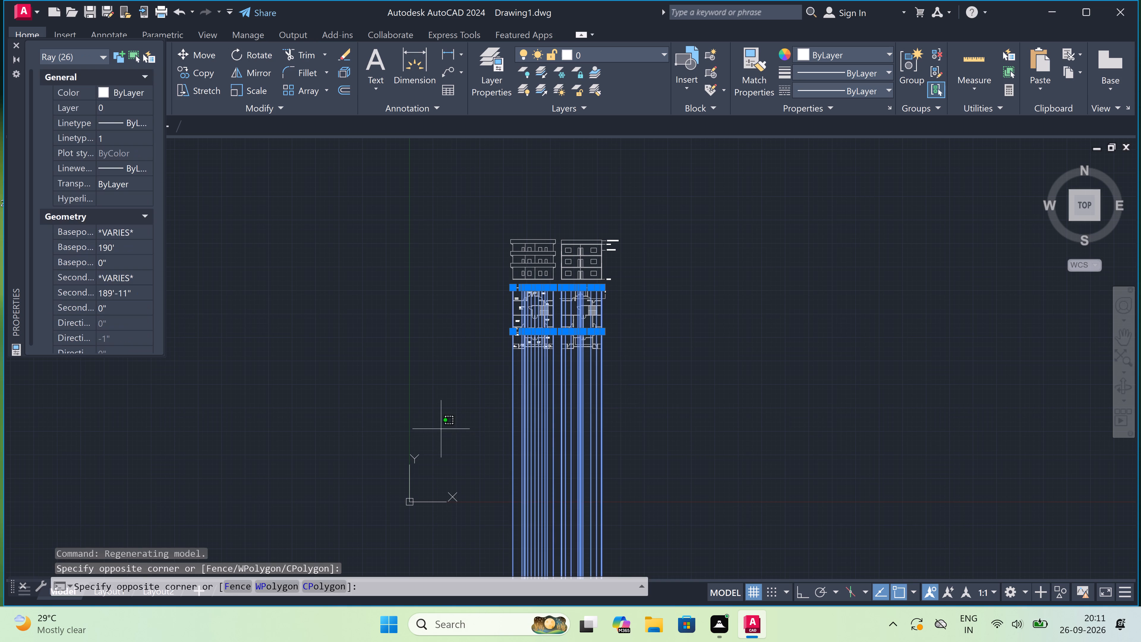
pyautogui.press('Delete')
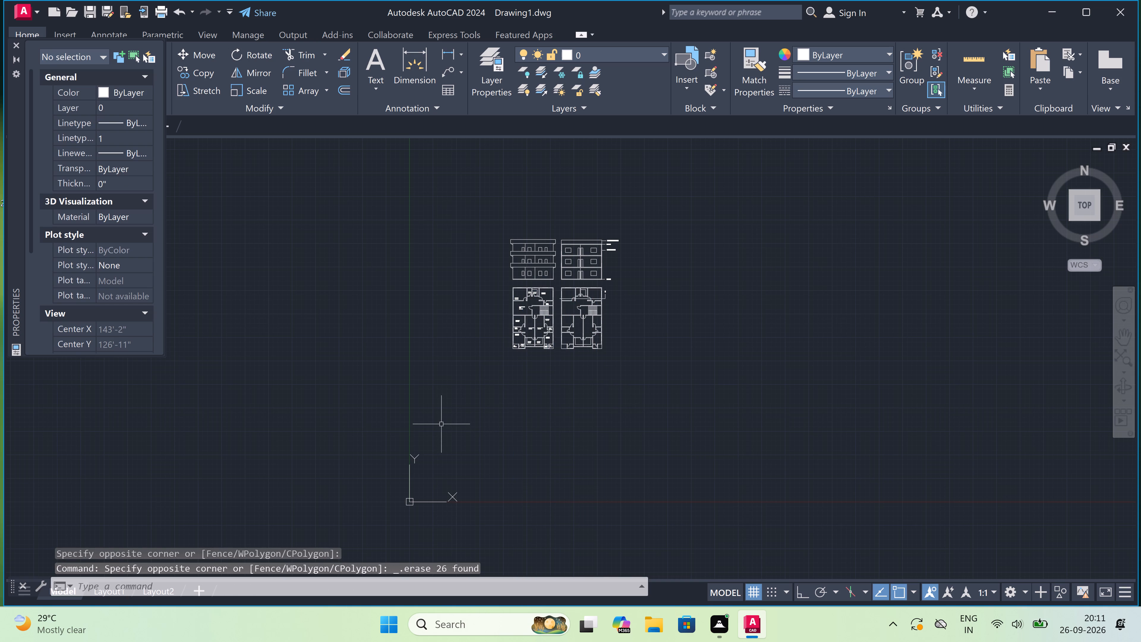
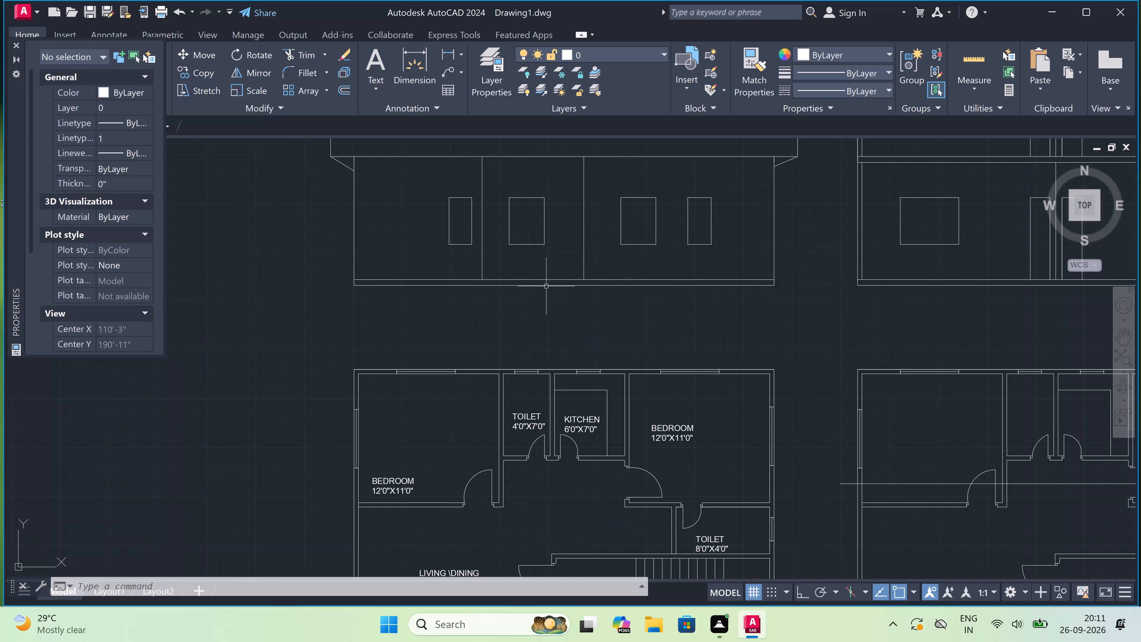
# Add the multiline text label ELEVATION between the front elevation and the labelled floor plan below it.
pyautogui.write('MT')
pyautogui.press('space')
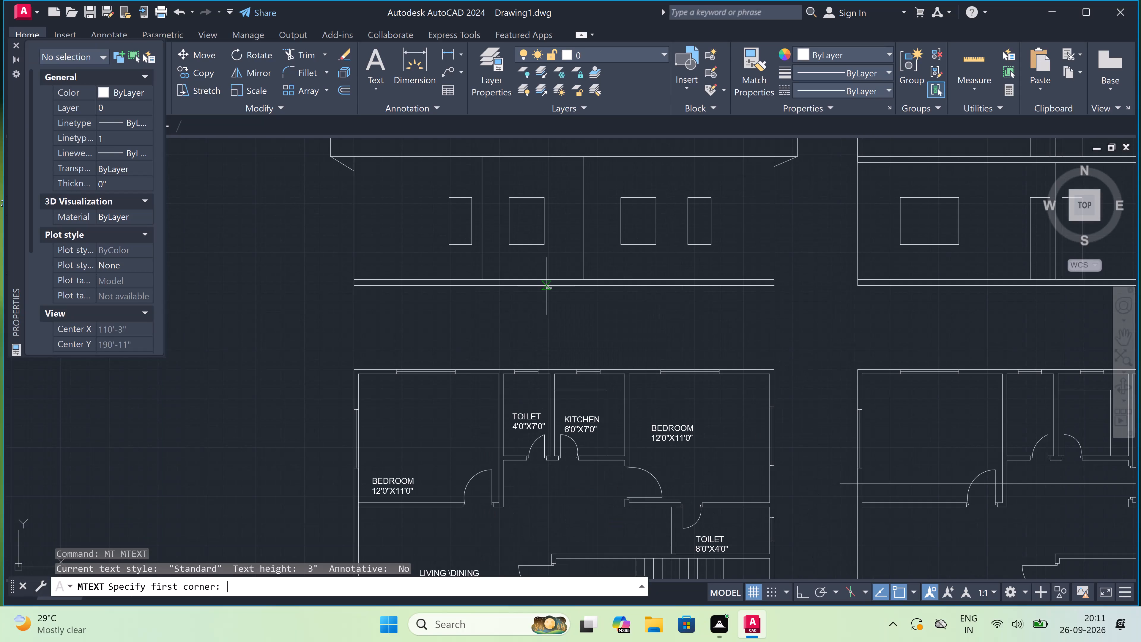
pyautogui.scroll(2, 551, 303)
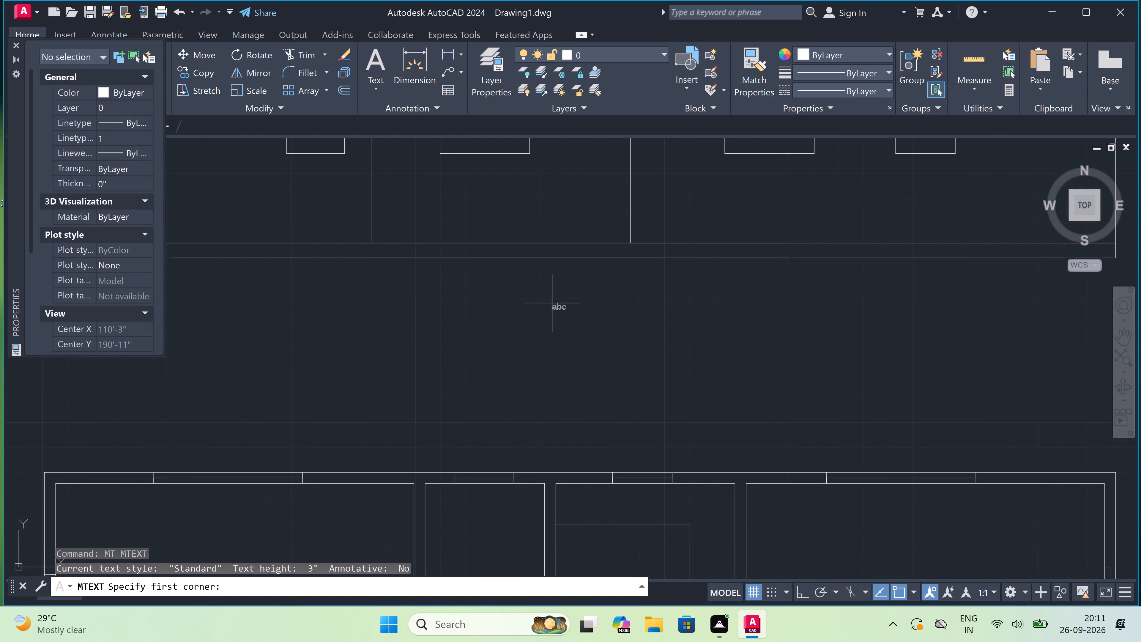
pyautogui.click(404, 321)
pyautogui.doubleClick(1032, 365)
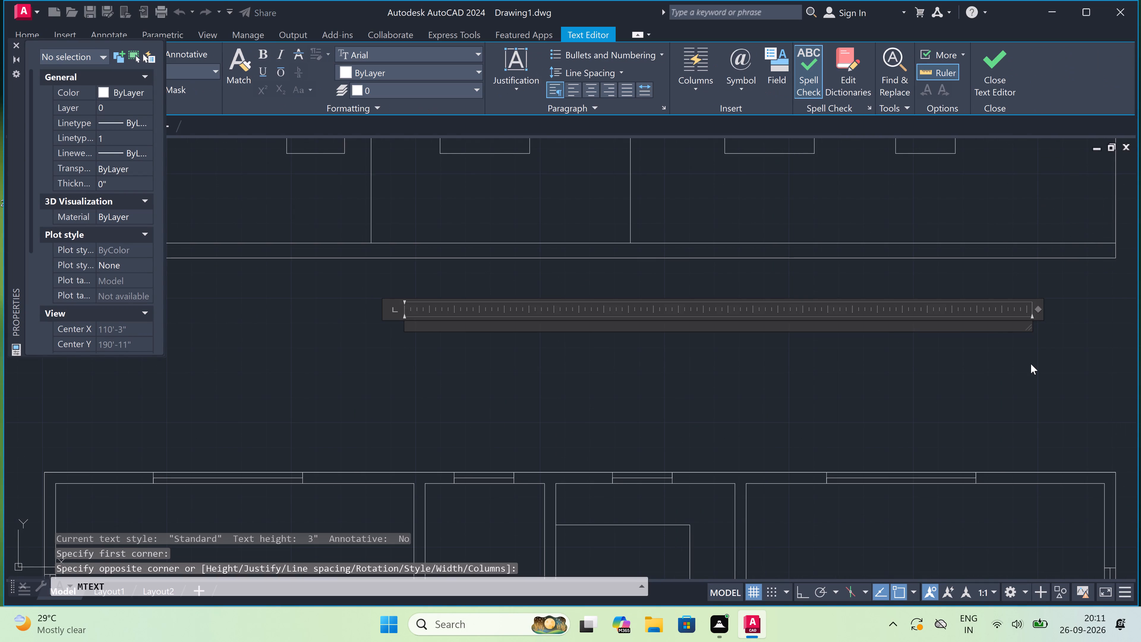
pyautogui.write('SECTION')
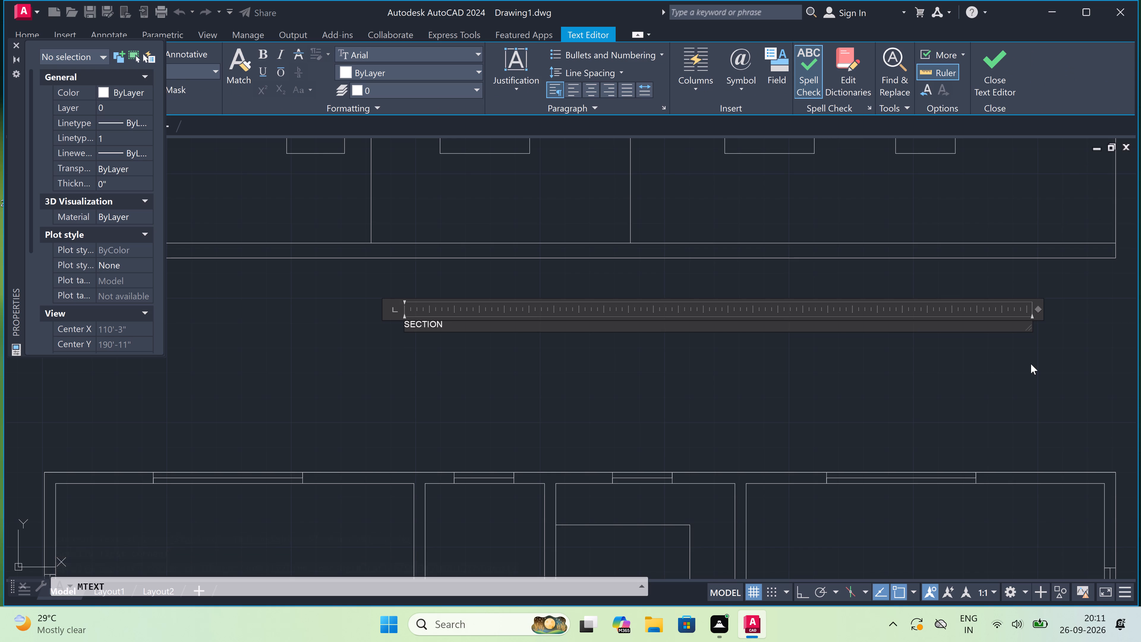
pyautogui.press('BackSpace')
pyautogui.press('BackSpace')
pyautogui.press('BackSpace')
pyautogui.press('BackSpace')
pyautogui.press('BackSpace')
pyautogui.press('BackSpace')
pyautogui.press('BackSpace')
pyautogui.press('BackSpace')
pyautogui.press('BackSpace')
pyautogui.press('BackSpace')
pyautogui.press('BackSpace')
pyautogui.press('BackSpace')
pyautogui.write('ELEVATION')
pyautogui.click(450, 366)
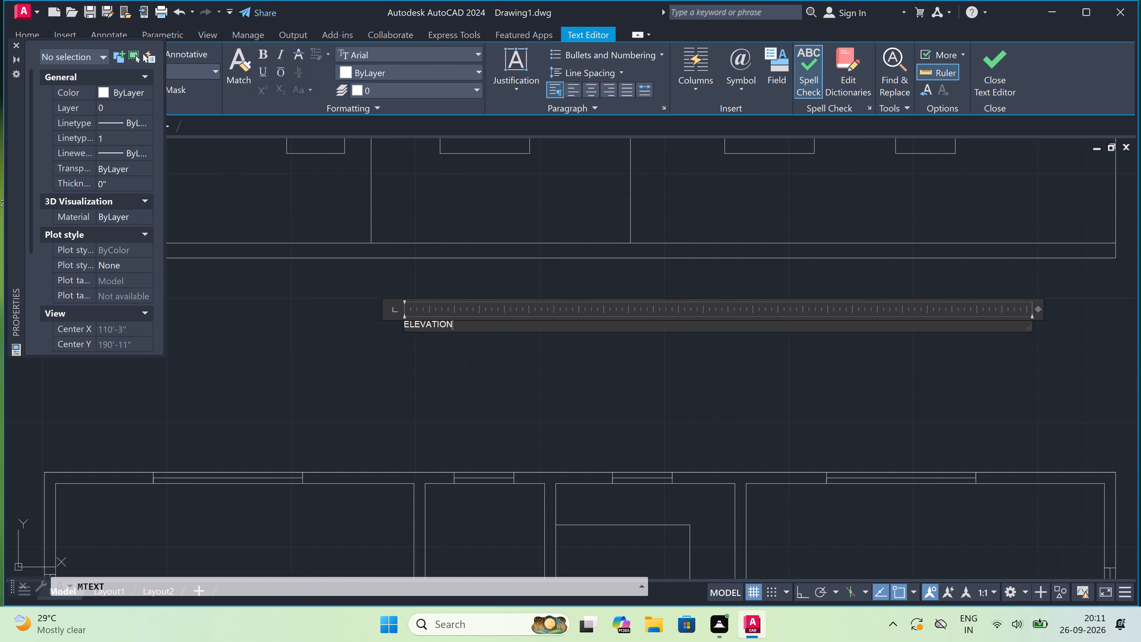
# Add the multiline text label SECTION-AA beneath the section drawing, above the unlabelled floor plan.
pyautogui.scroll(-5, 451, 358)
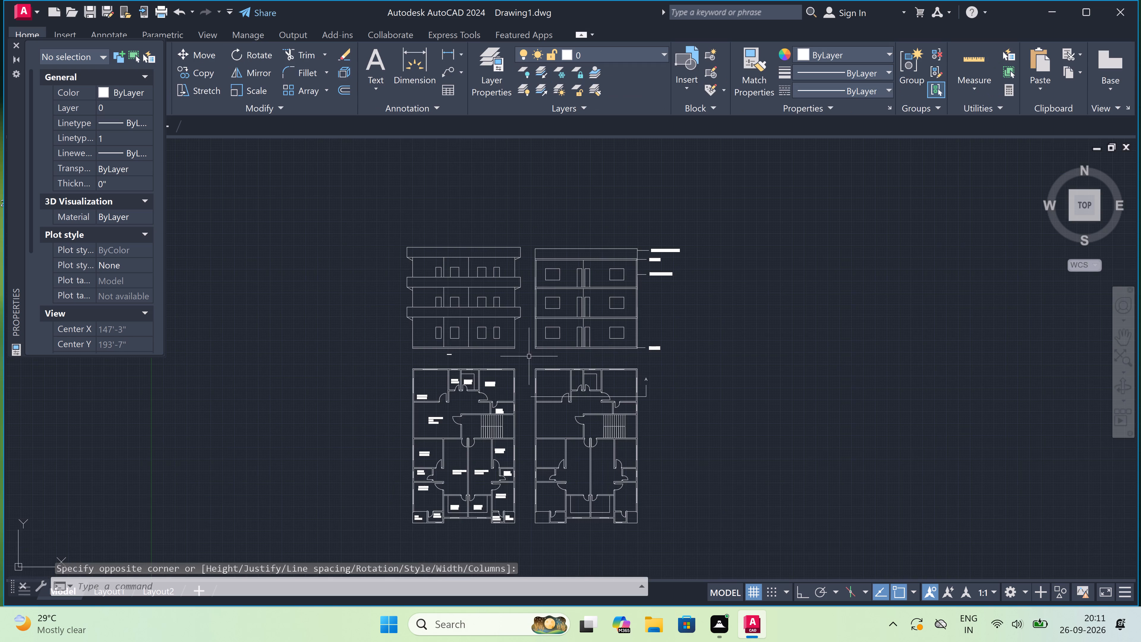
pyautogui.scroll(3, 608, 353)
pyautogui.press('space')
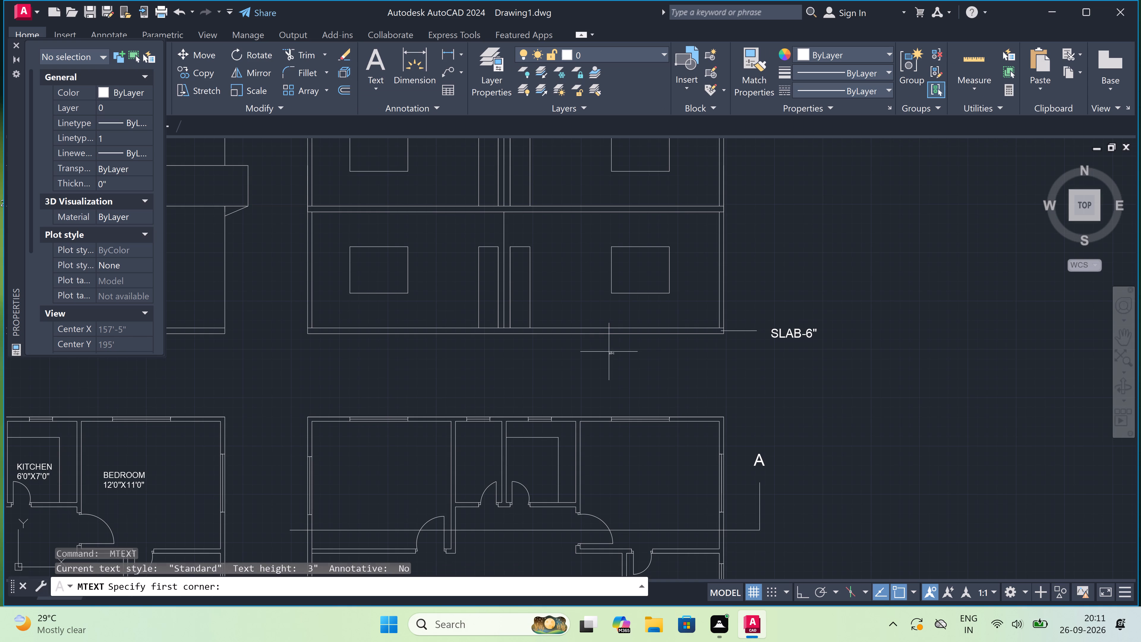
pyautogui.scroll(1, 420, 372)
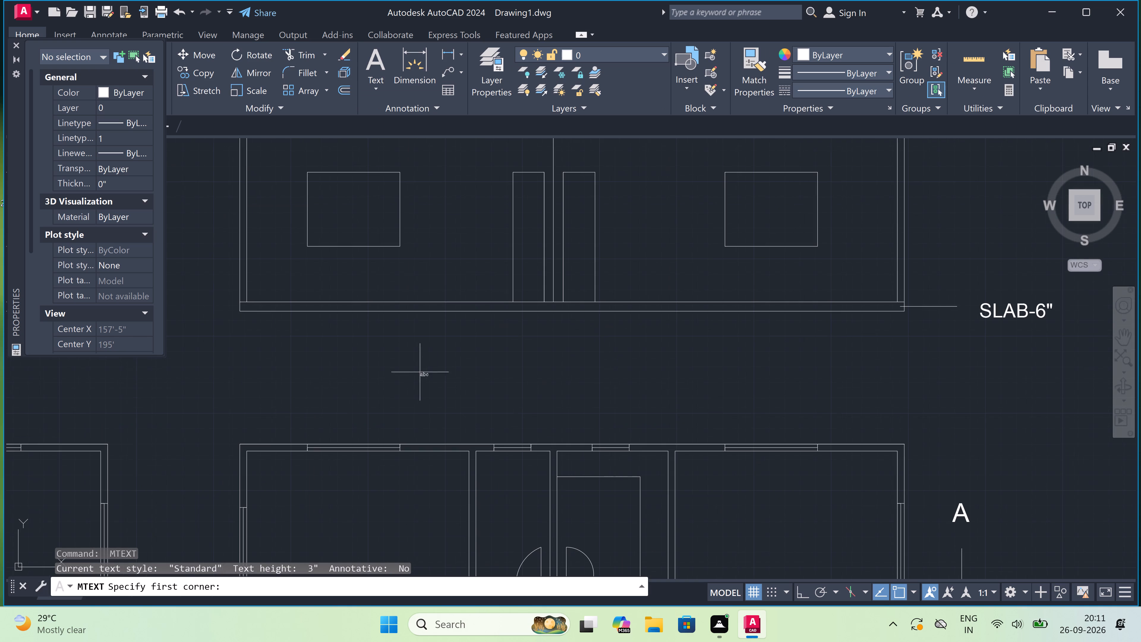
pyautogui.click(463, 345)
pyautogui.click(773, 363)
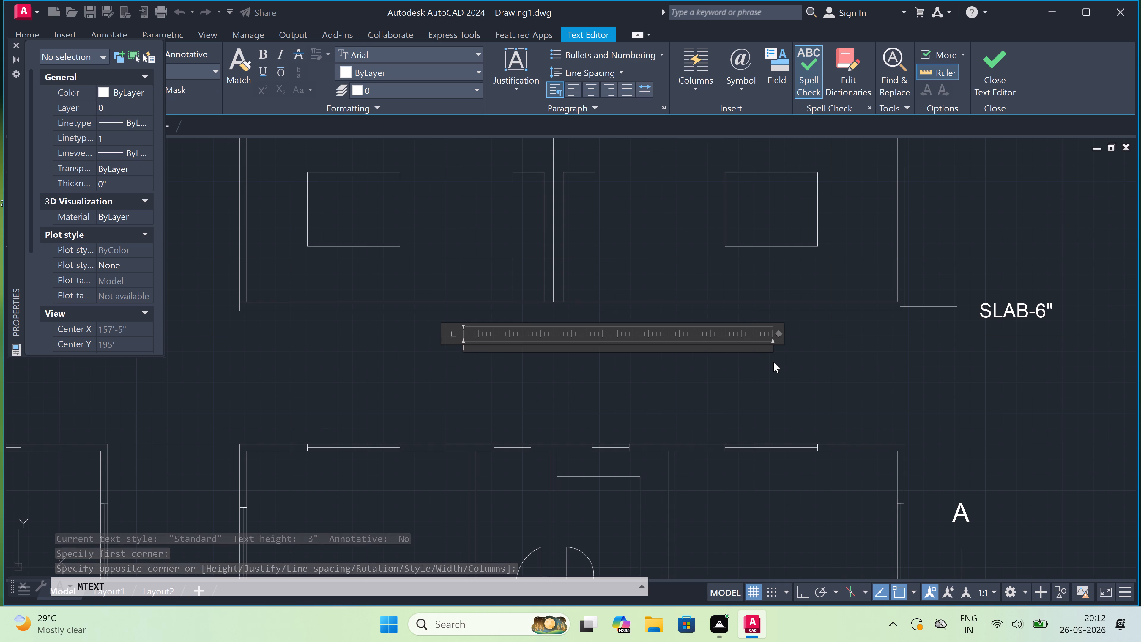
pyautogui.write('SECTION')
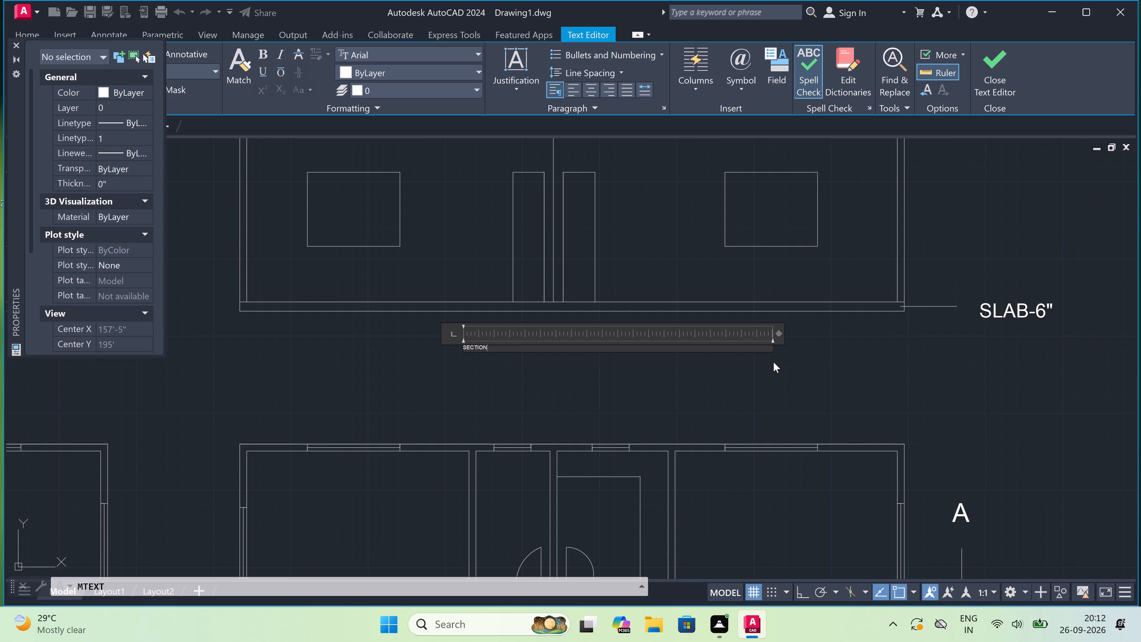
pyautogui.press('-')
pyautogui.write('AA')
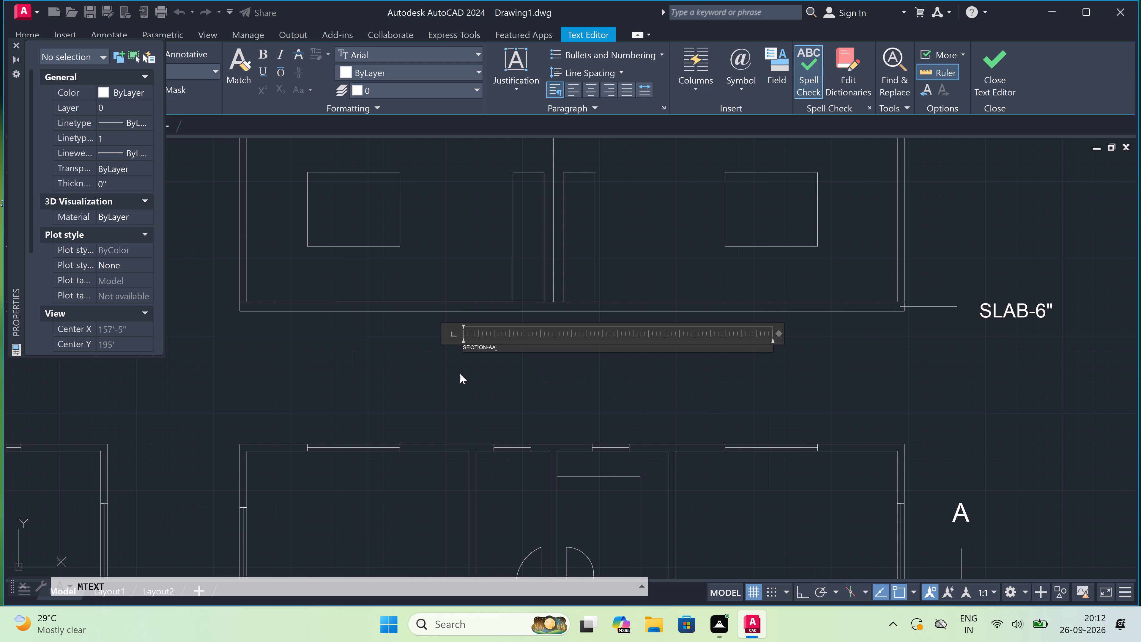
pyautogui.click(461, 371)
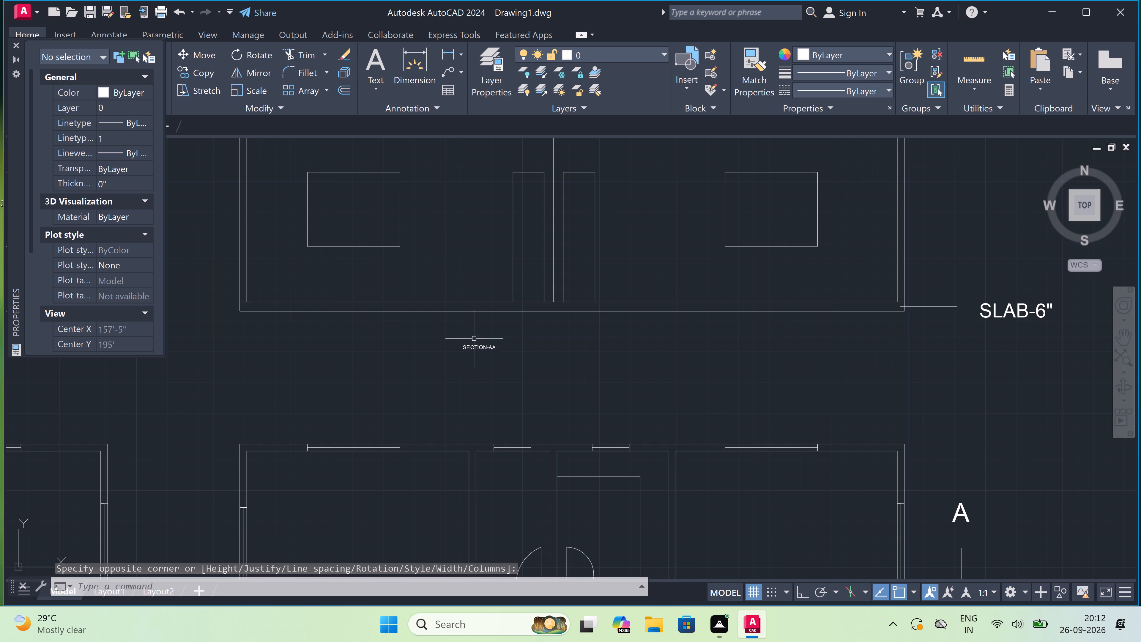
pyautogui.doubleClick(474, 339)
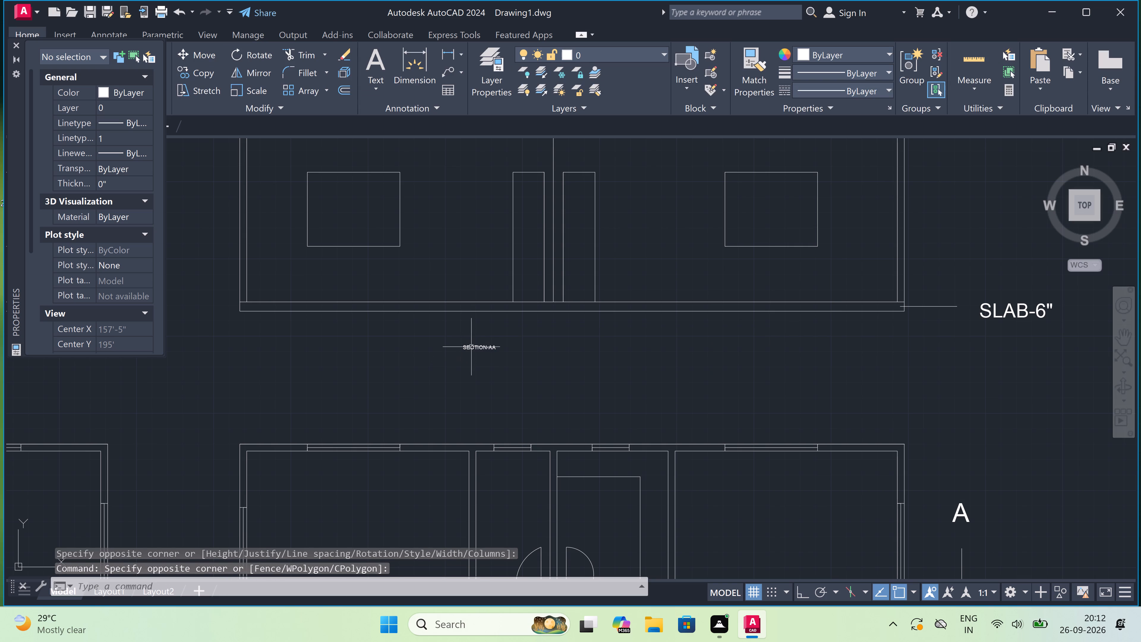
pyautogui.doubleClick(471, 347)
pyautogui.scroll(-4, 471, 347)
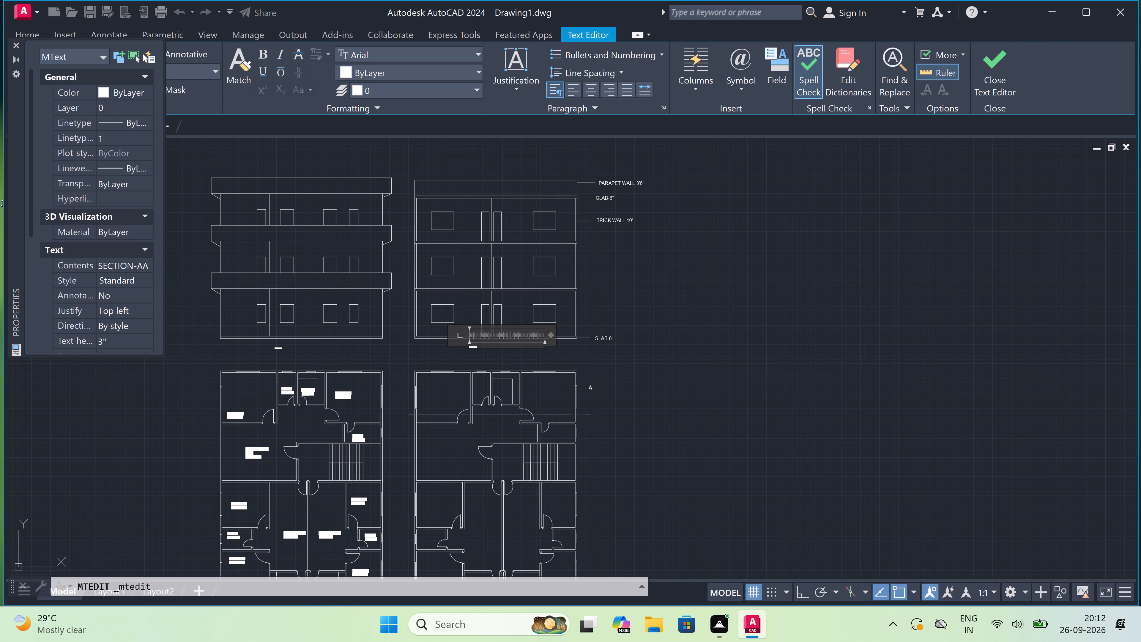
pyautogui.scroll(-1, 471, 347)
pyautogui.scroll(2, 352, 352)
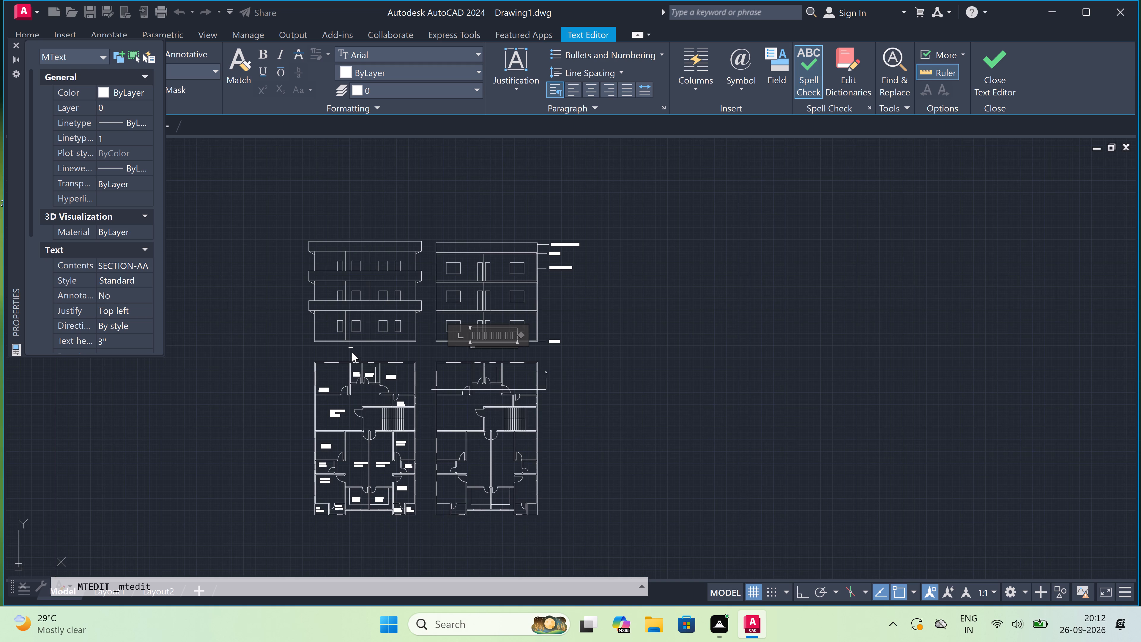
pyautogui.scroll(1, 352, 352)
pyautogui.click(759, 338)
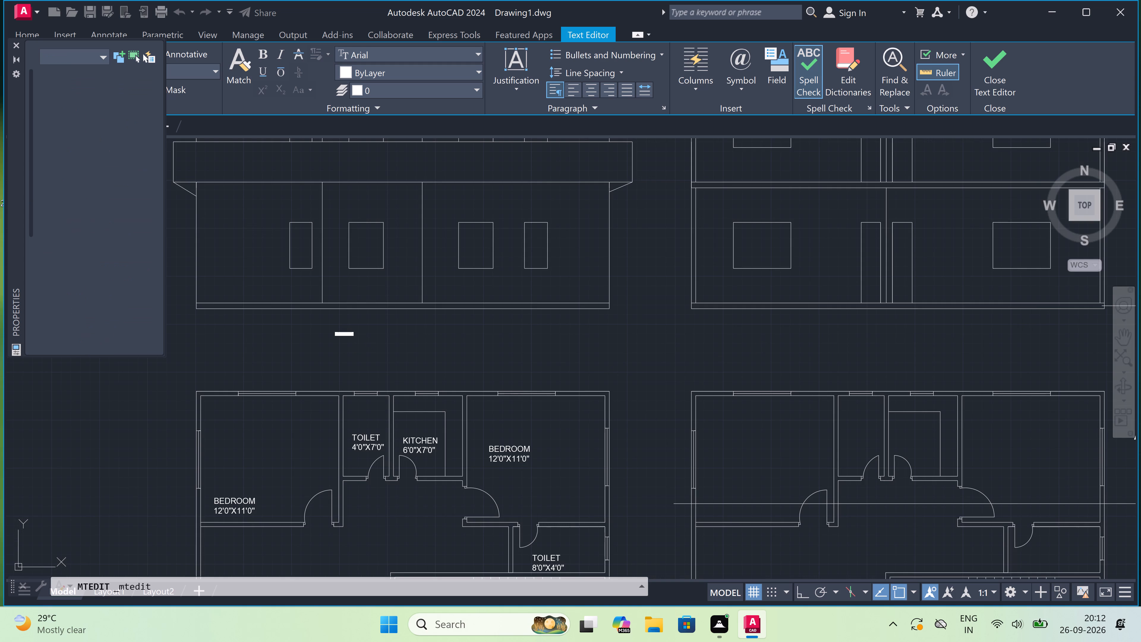
# Set the text height of both the ELEVATION and SECTION-AA labels to 1'.
pyautogui.moveTo(892, 325); pyautogui.dragTo(884, 331)
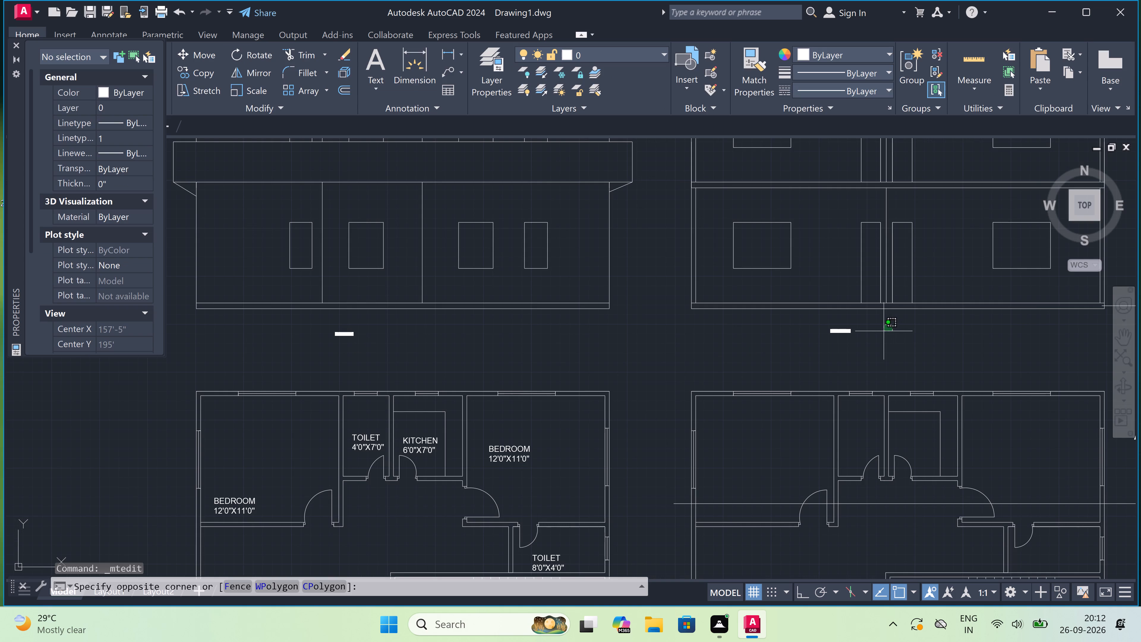
pyautogui.doubleClick(302, 353)
pyautogui.doubleClick(121, 341)
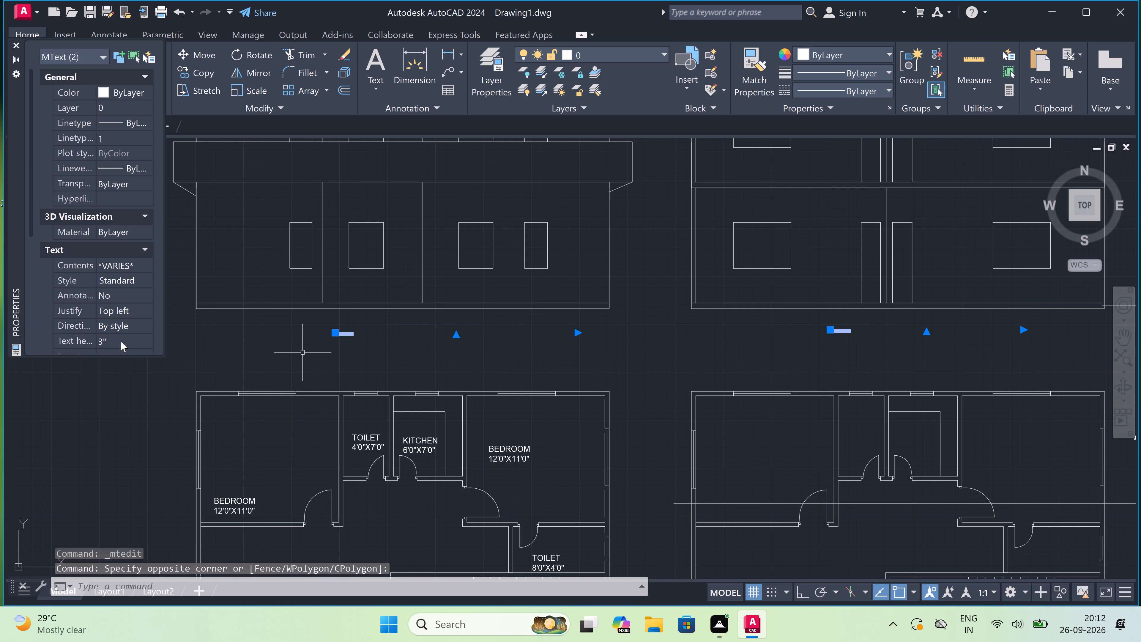
pyautogui.press('BackSpace')
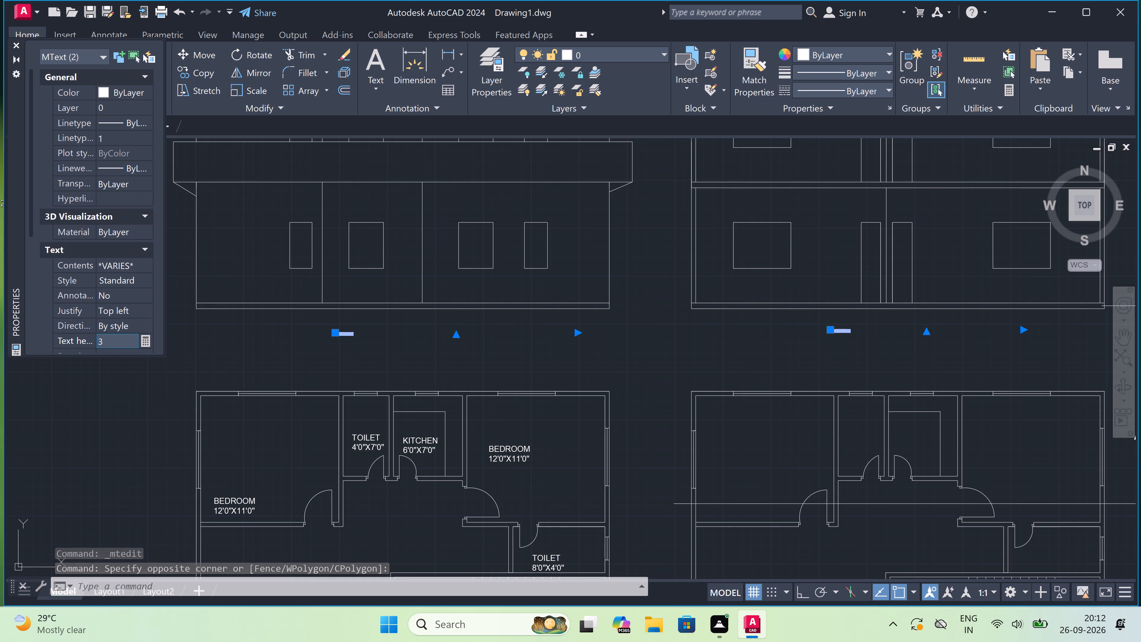
pyautogui.press('BackSpace')
pyautogui.write("1'")
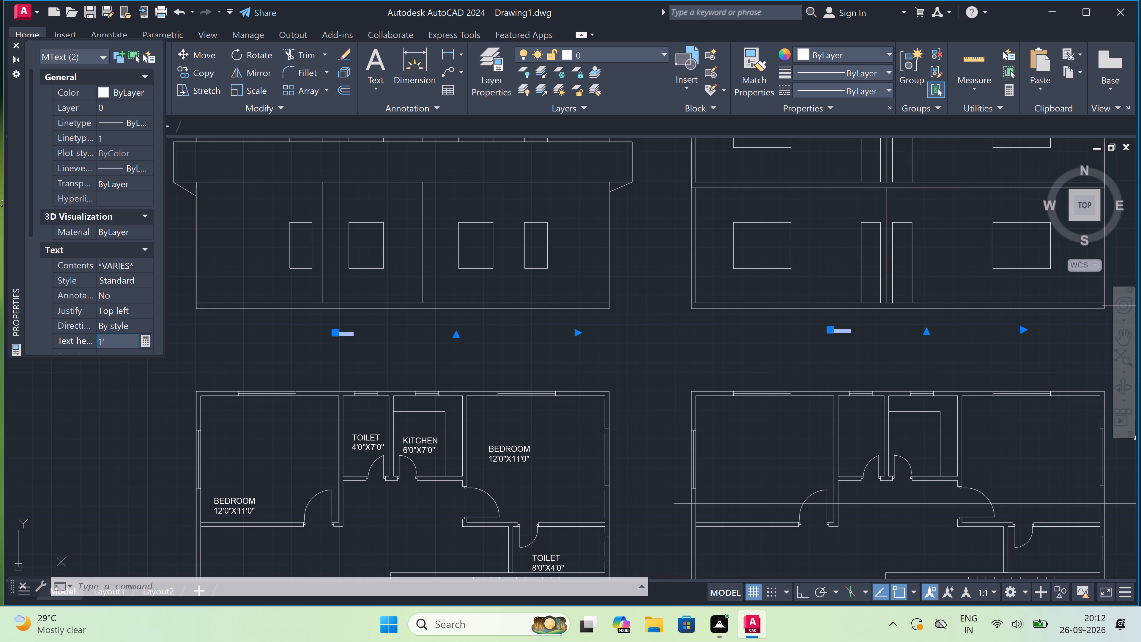
pyautogui.doubleClick(267, 343)
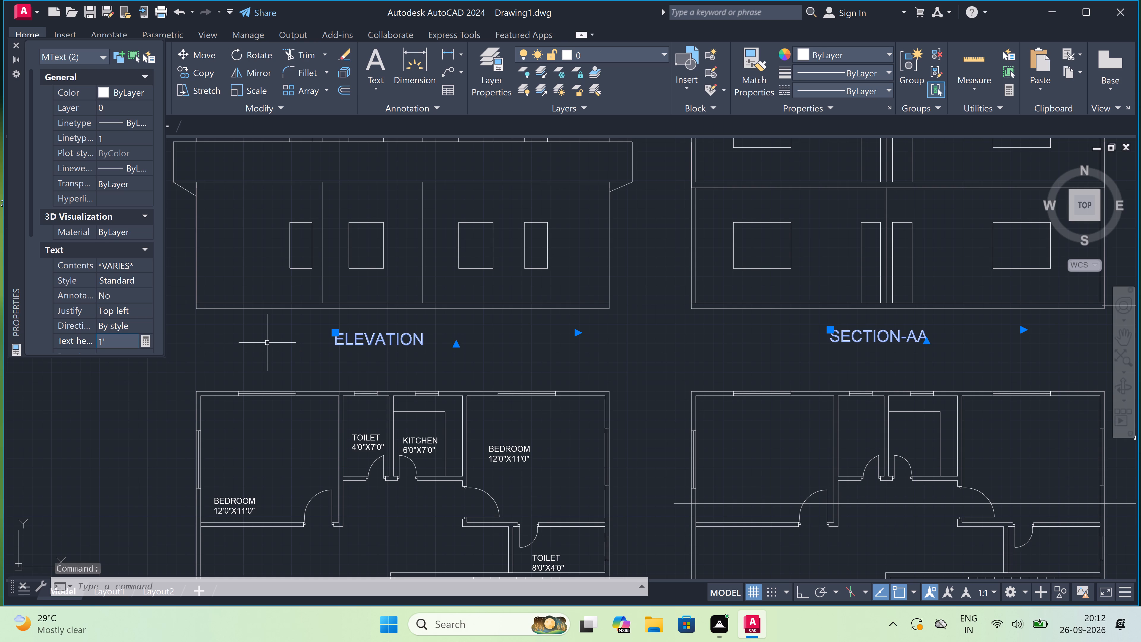
pyautogui.press('Escape')
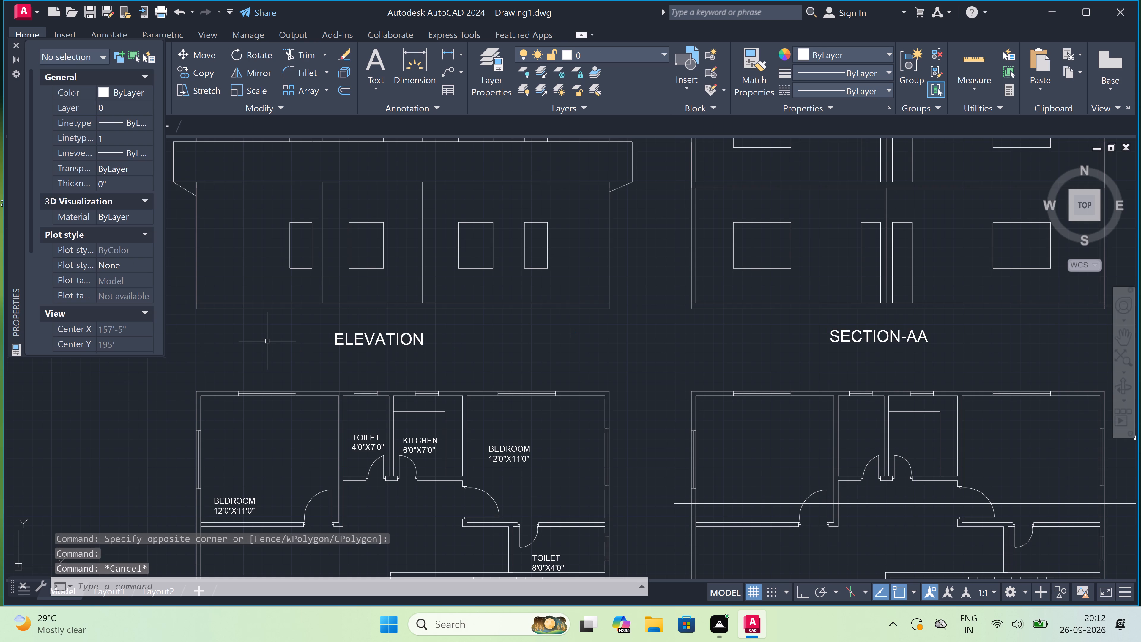
# Draw a rectangular border enclosing the elevation, the section, both floor plans and their annotations.
pyautogui.scroll(-5, 363, 334)
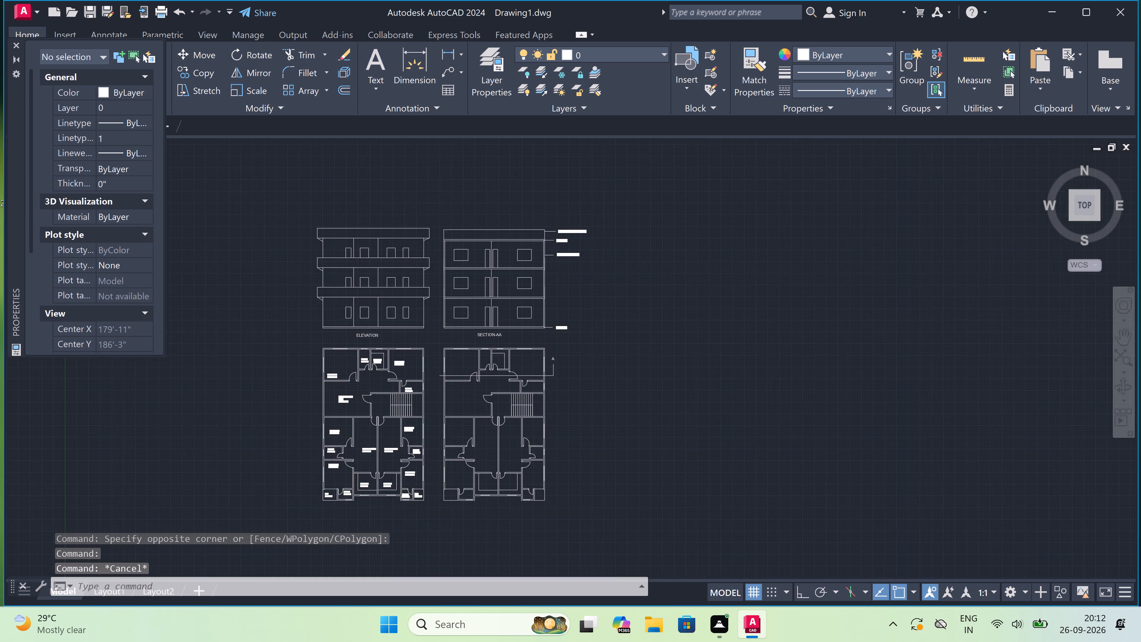
pyautogui.scroll(2, 364, 332)
pyautogui.write('REC')
pyautogui.press('space')
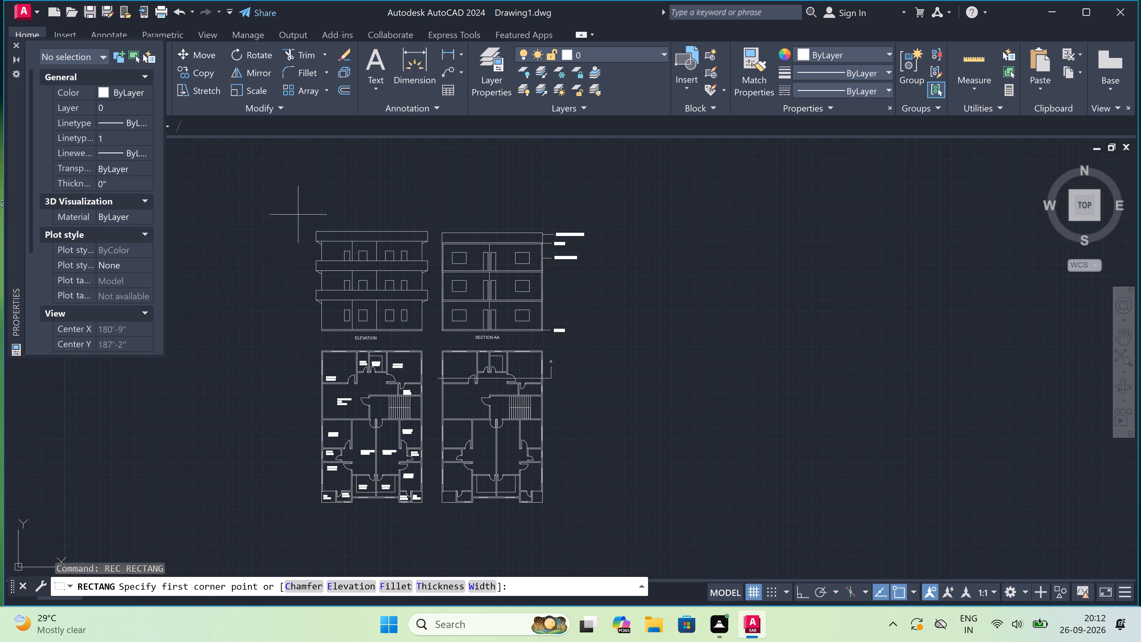
pyautogui.click(296, 214)
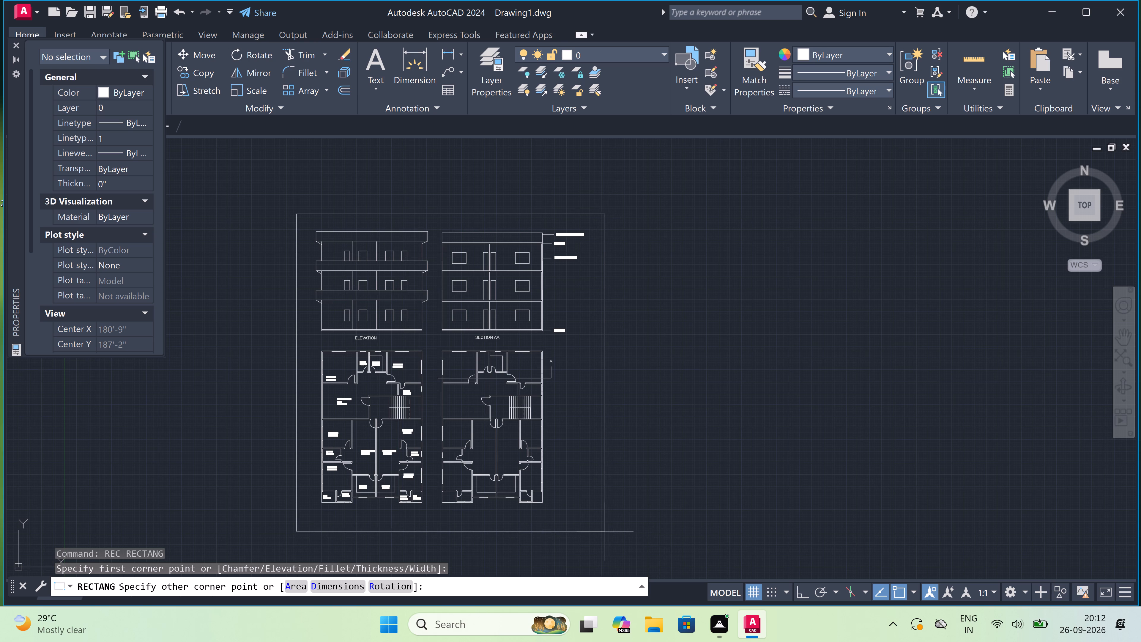
pyautogui.doubleClick(598, 539)
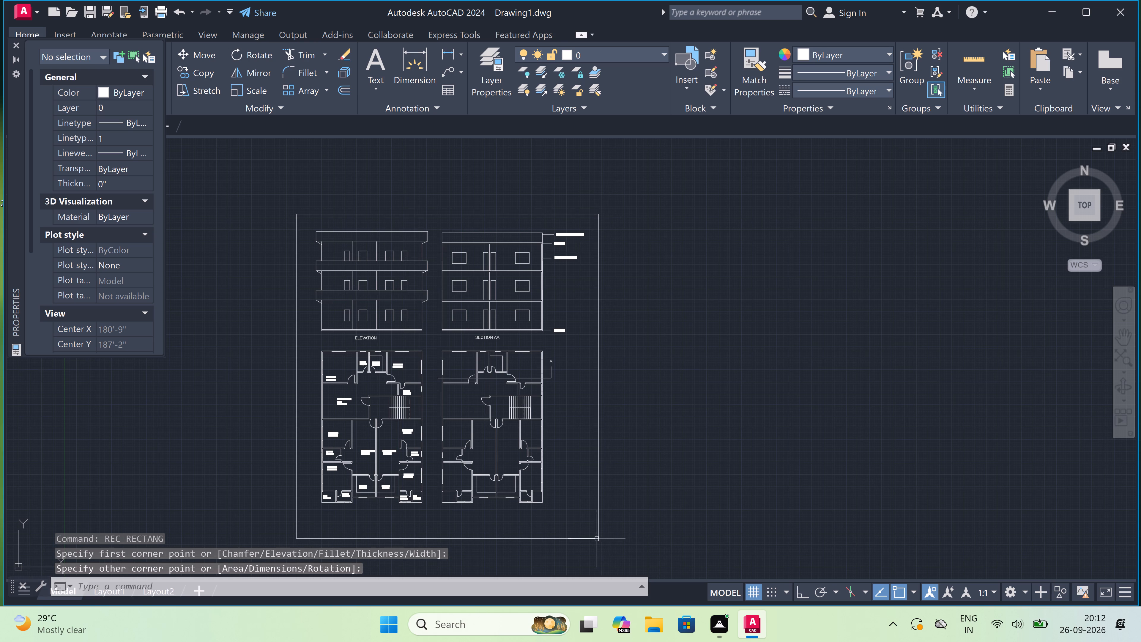
# Add the multiline text label FIRST FLOOR PLAN below the floor plan that has room labels, inside the border.
pyautogui.scroll(-3, 538, 467)
pyautogui.scroll(3, 514, 492)
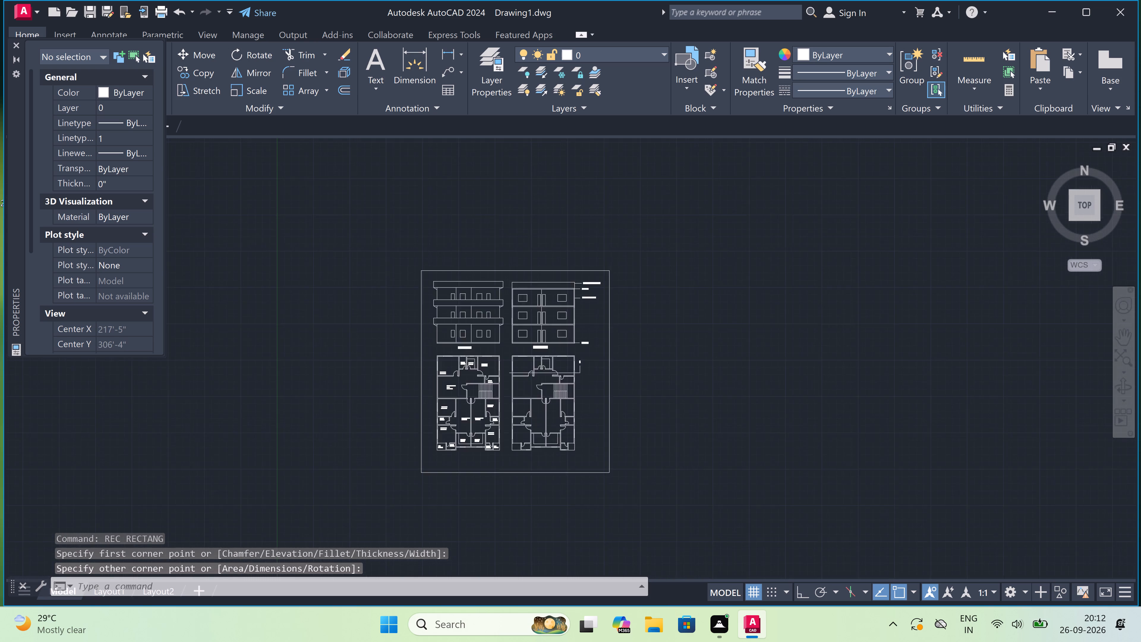
pyautogui.scroll(3, 450, 452)
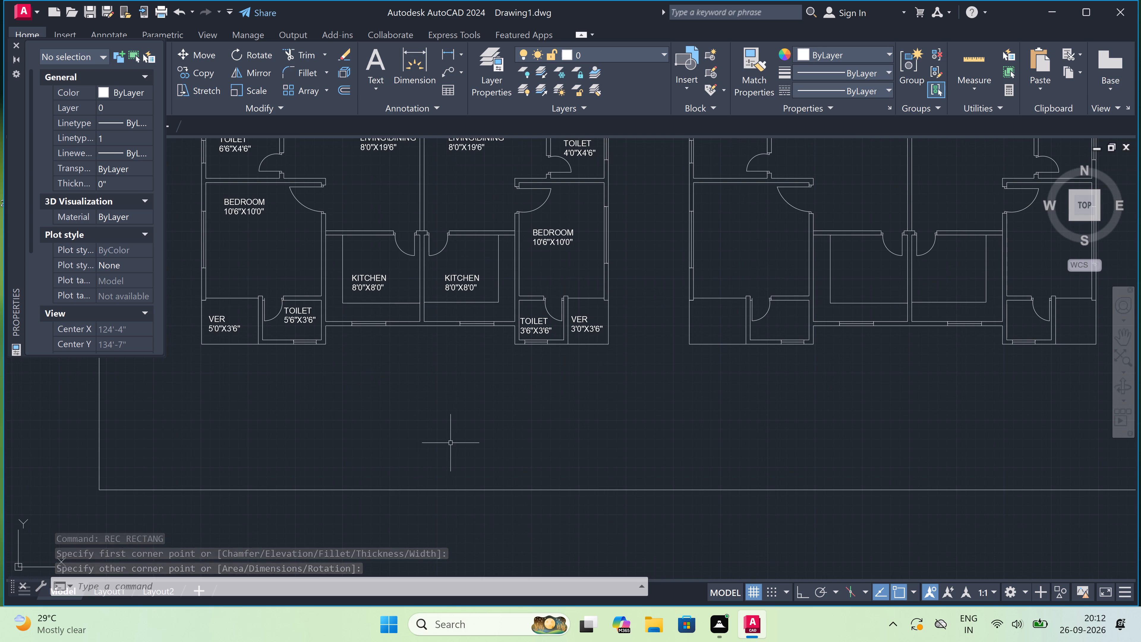
pyautogui.press('m')
pyautogui.press('t')
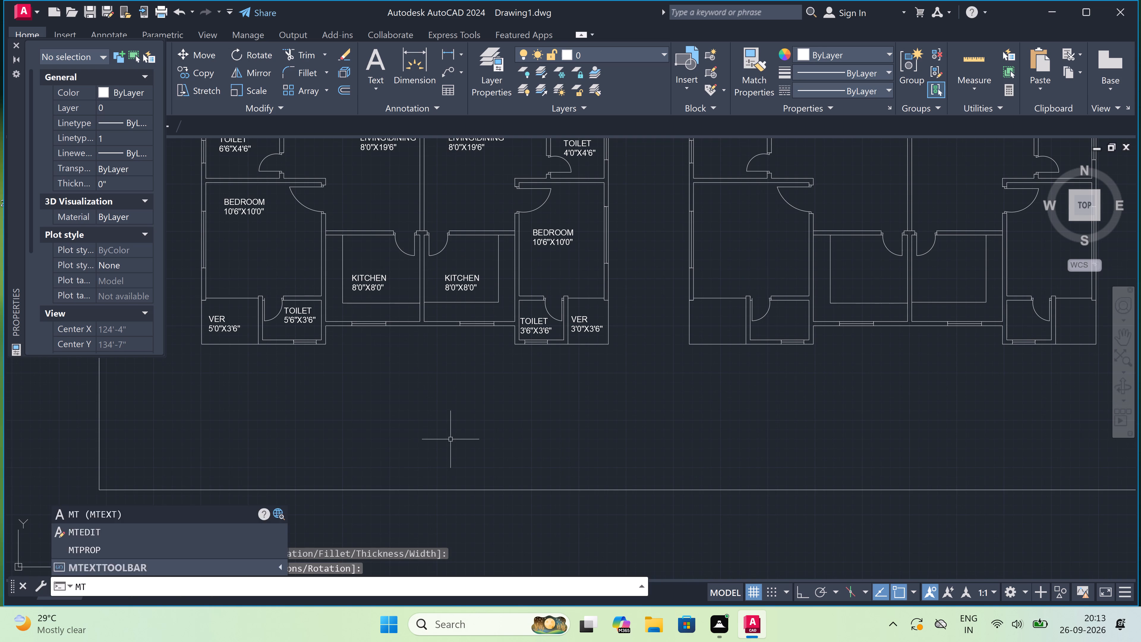
pyautogui.press('space')
pyautogui.click(265, 398)
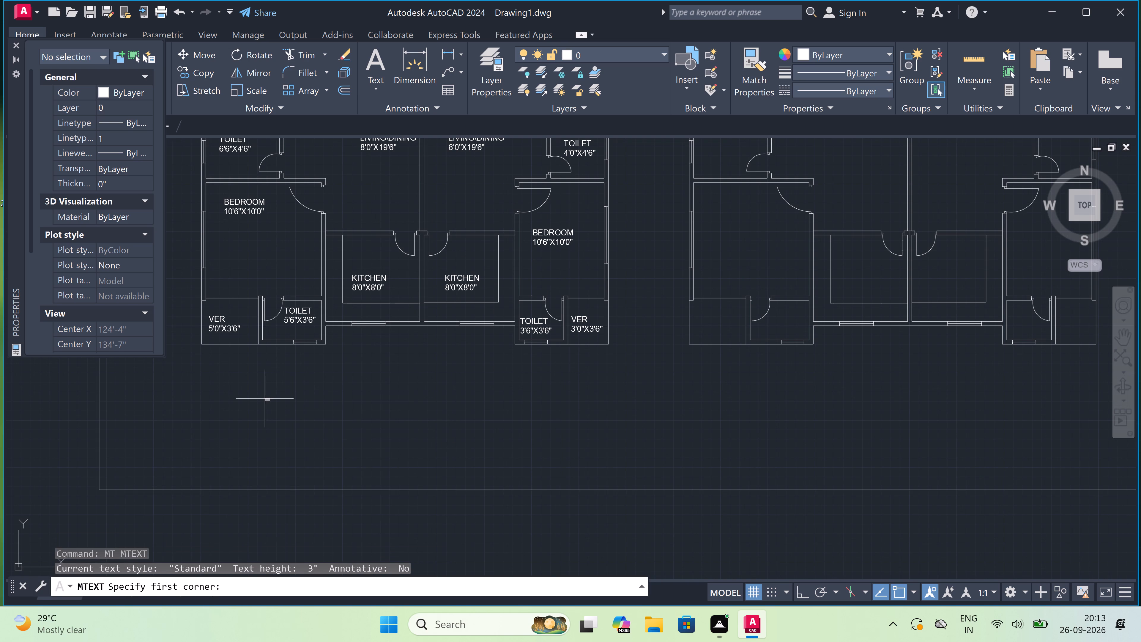
pyautogui.click(656, 409)
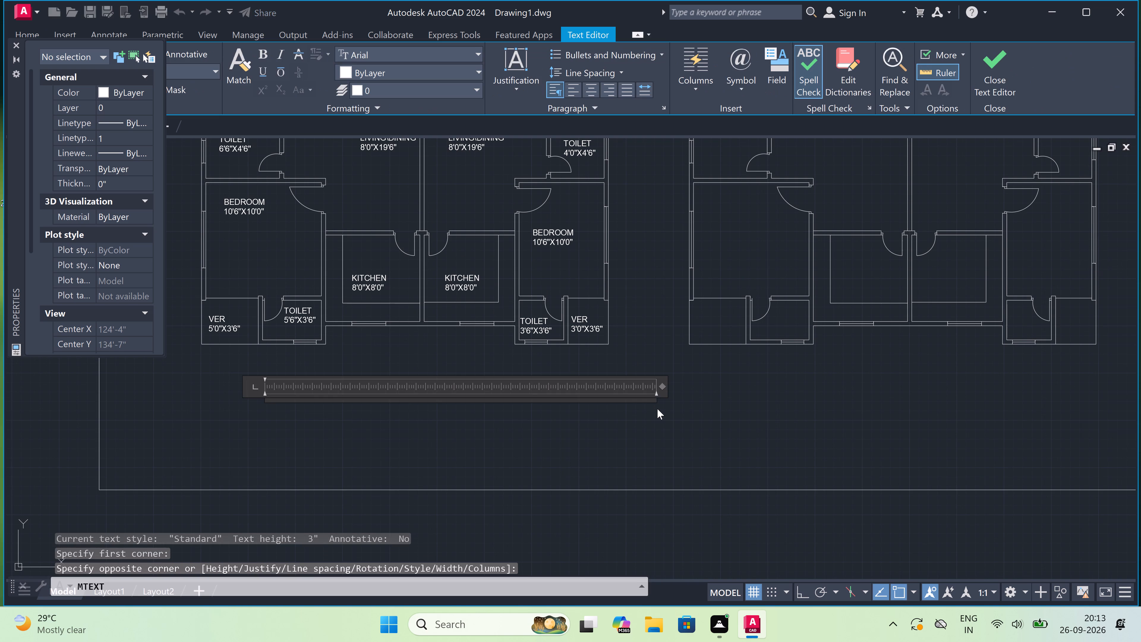
pyautogui.write('FIRST FLOOR PLAN')
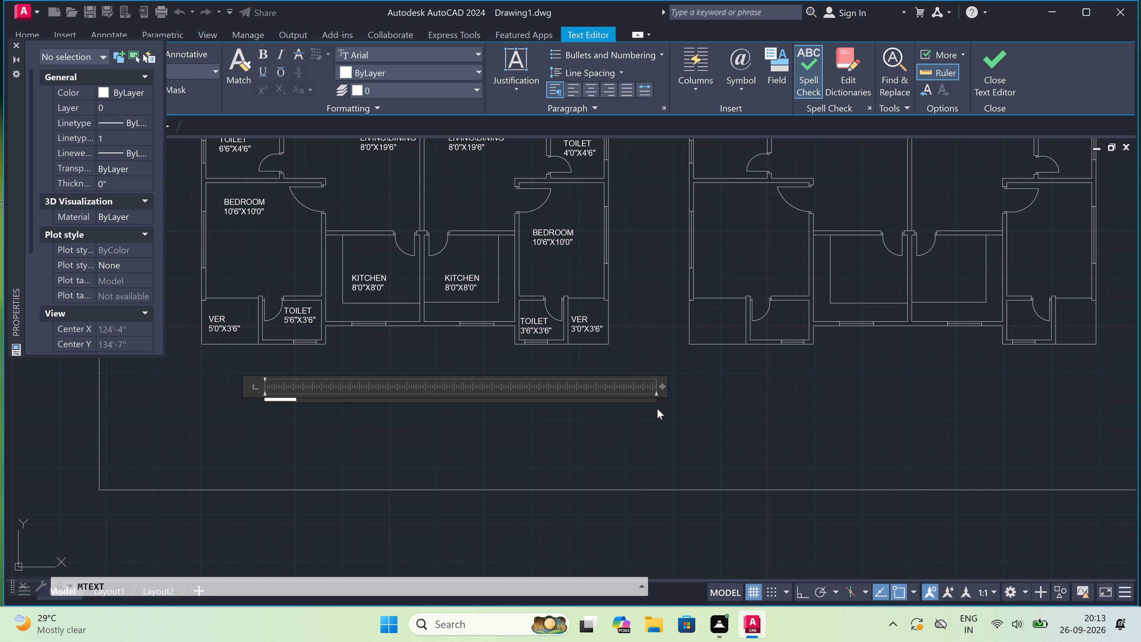
pyautogui.scroll(2, 224, 427)
pyautogui.click(351, 403)
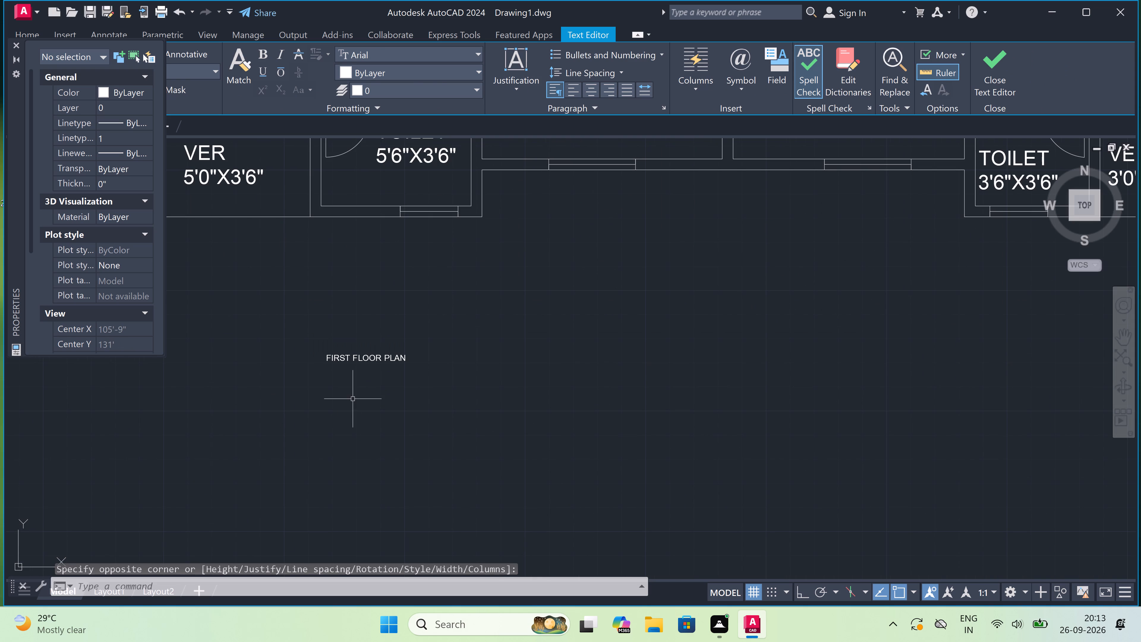
# Set the text height of the FIRST FLOOR PLAN label to 1'.
pyautogui.click(376, 340)
pyautogui.click(296, 428)
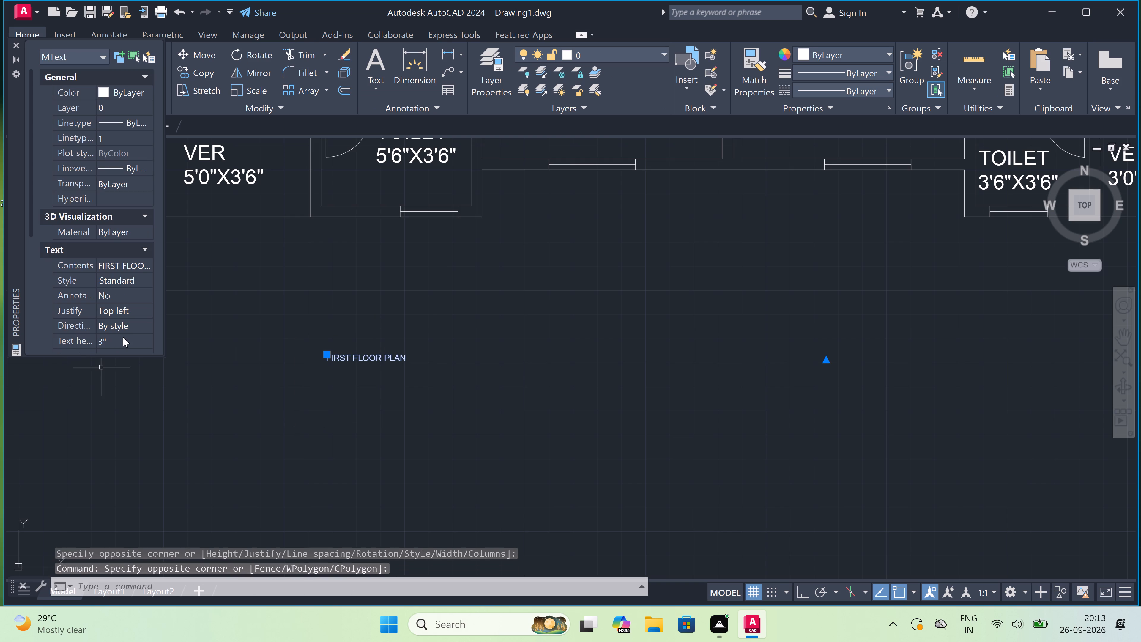
pyautogui.click(128, 336)
pyautogui.press('BackSpace')
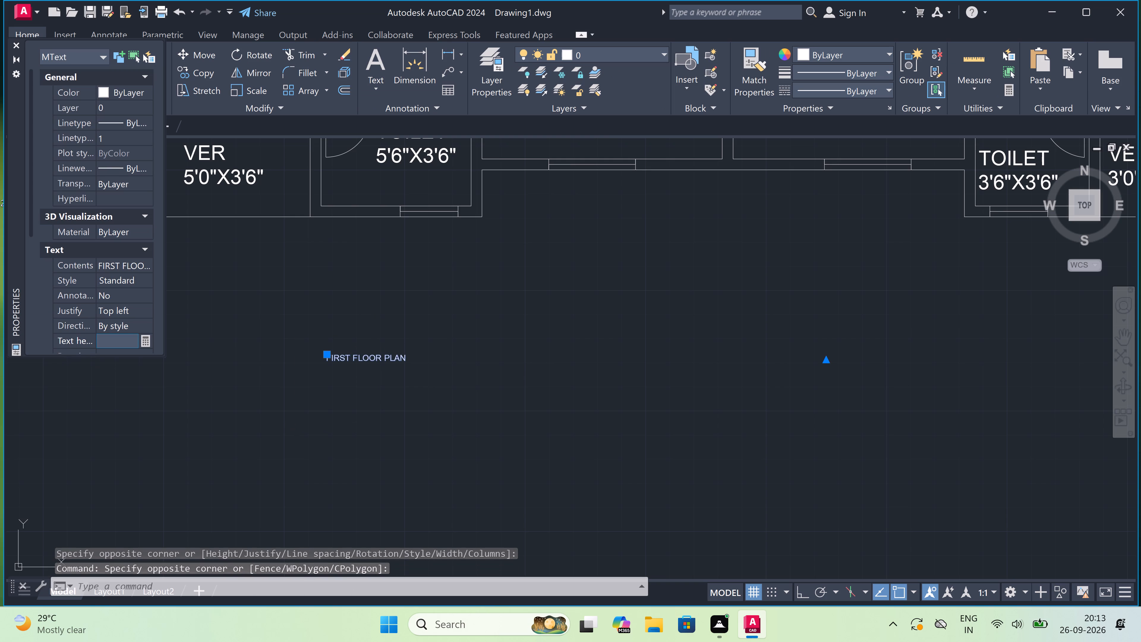
pyautogui.write("1'")
pyautogui.click(627, 369)
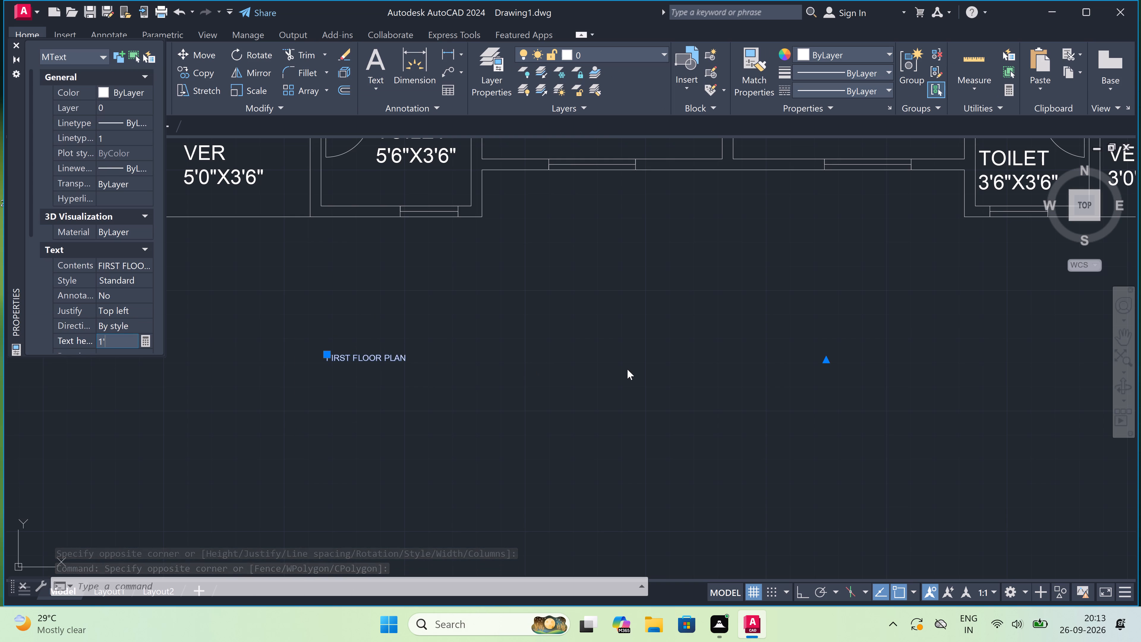
pyautogui.press('Escape')
pyautogui.scroll(-2, 628, 370)
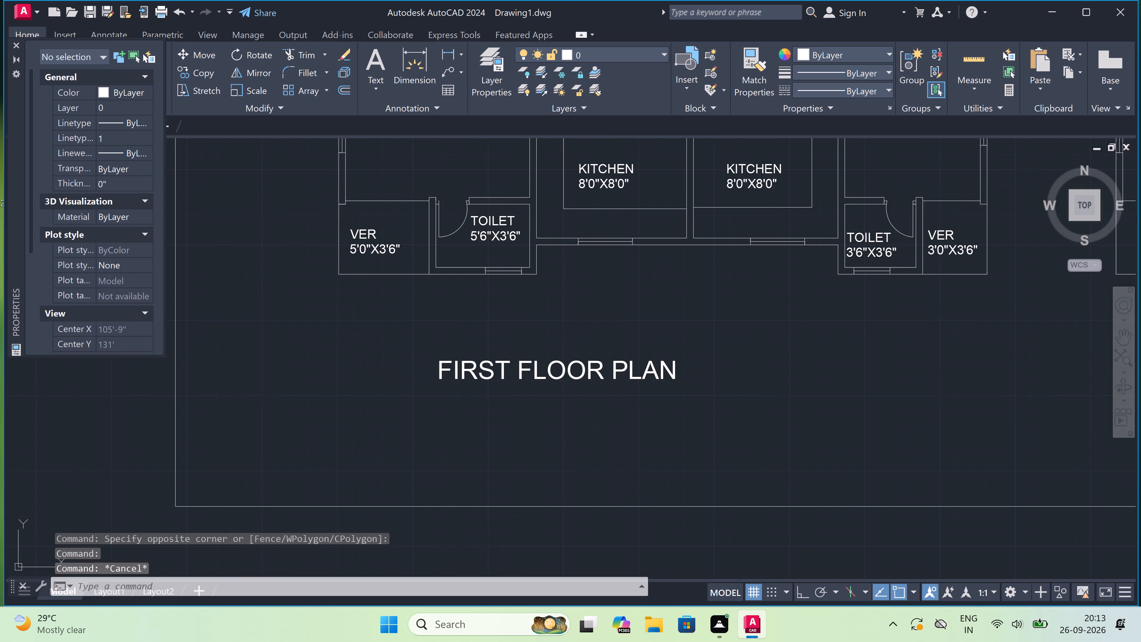
# Move the FIRST FLOOR PLAN label horizontally so it sits roughly centred beneath the floor plan that has room labels.
pyautogui.click(591, 369)
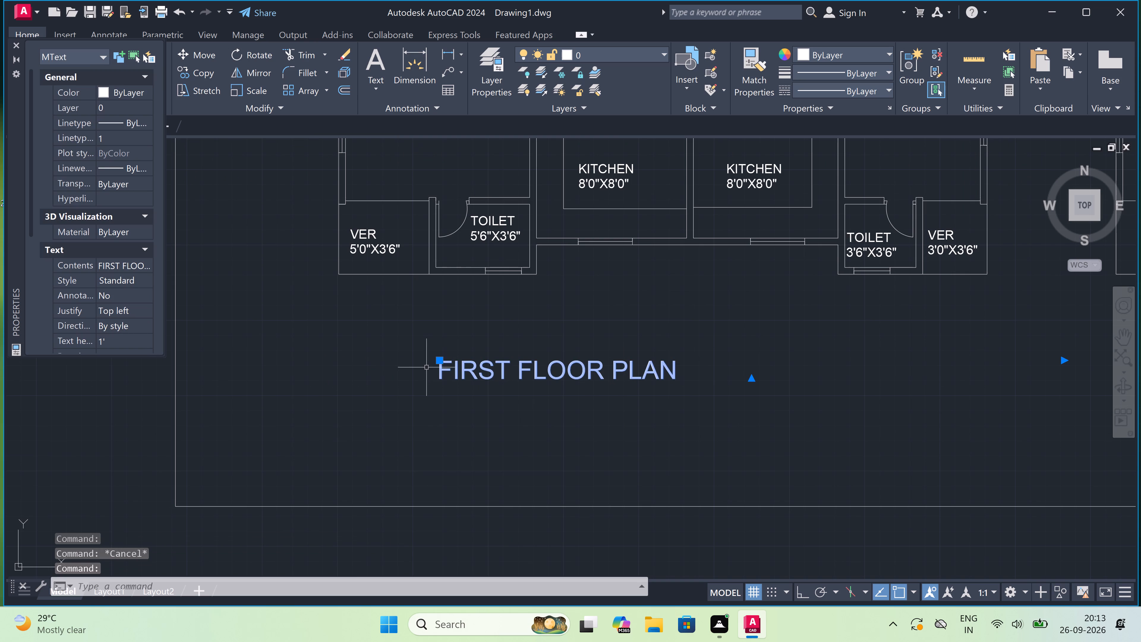
pyautogui.click(438, 359)
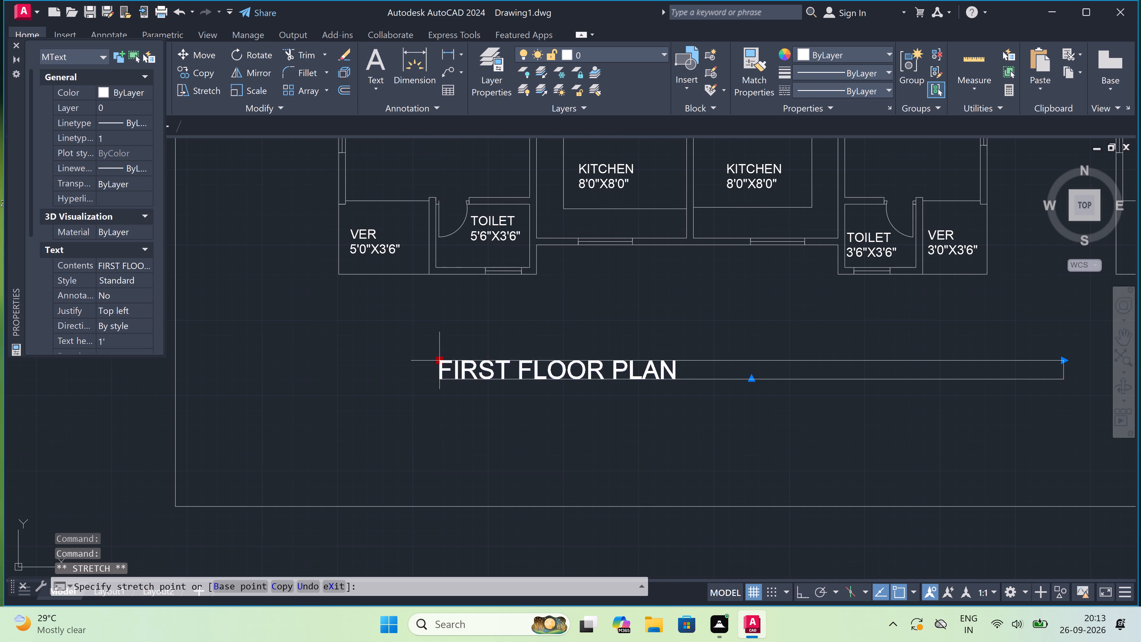
pyautogui.scroll(4, 511, 360)
pyautogui.click(545, 360)
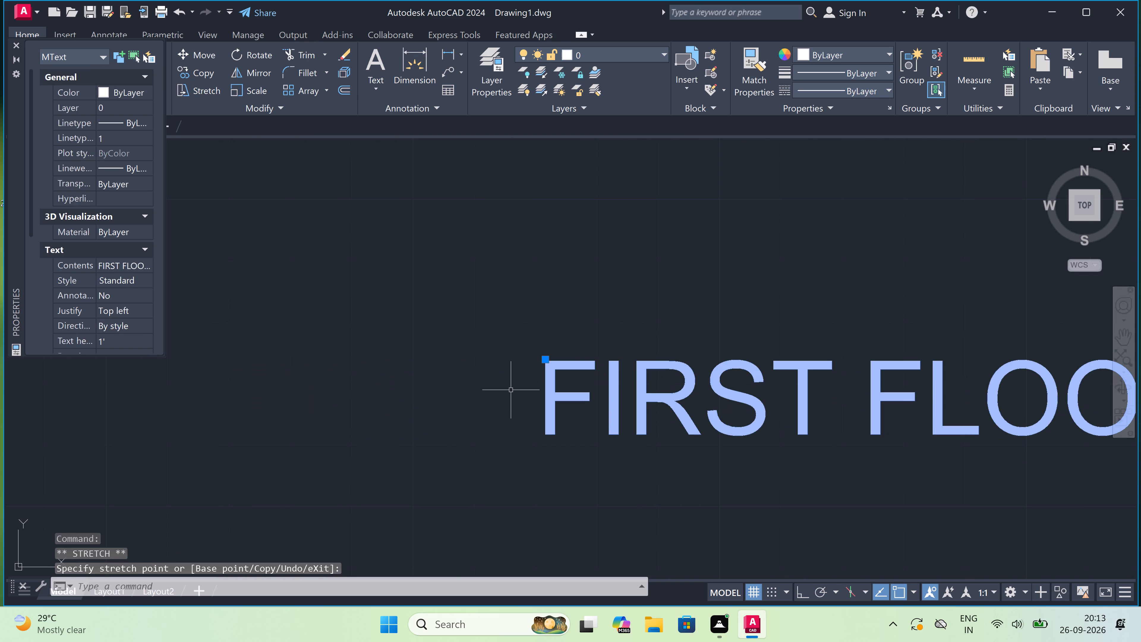
pyautogui.press('Escape')
# Examine the whole bordered sheet, checking the elevation, the section, both floor plans and their labels.
pyautogui.scroll(-9, 511, 390)
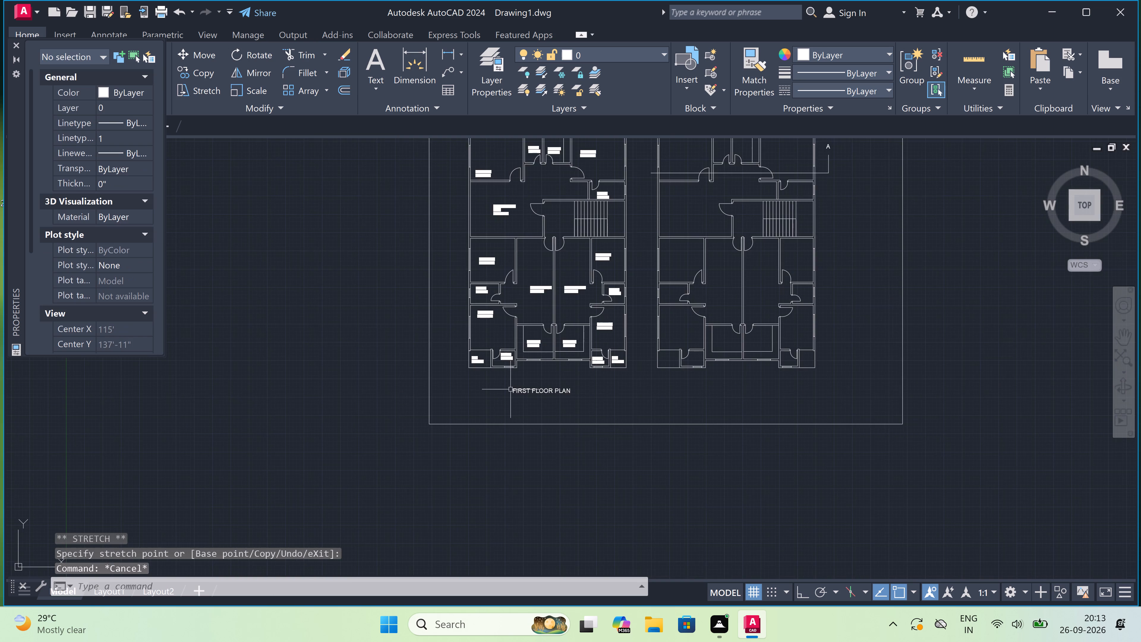
pyautogui.scroll(-2, 510, 389)
pyautogui.scroll(1, 720, 298)
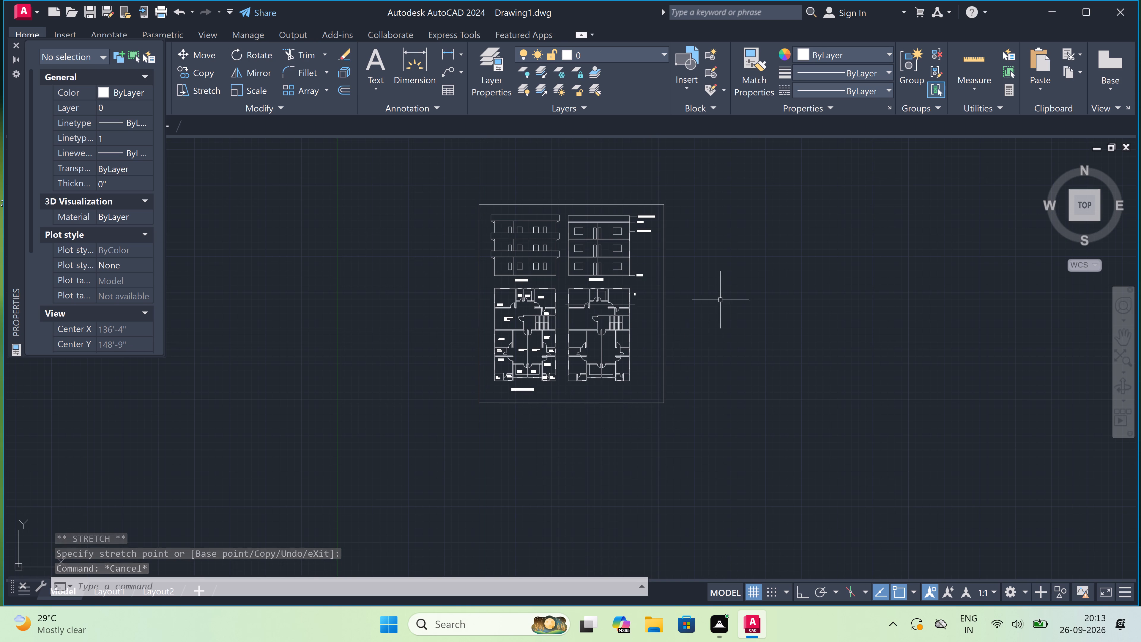
pyautogui.scroll(-1, 621, 315)
pyautogui.scroll(2, 510, 225)
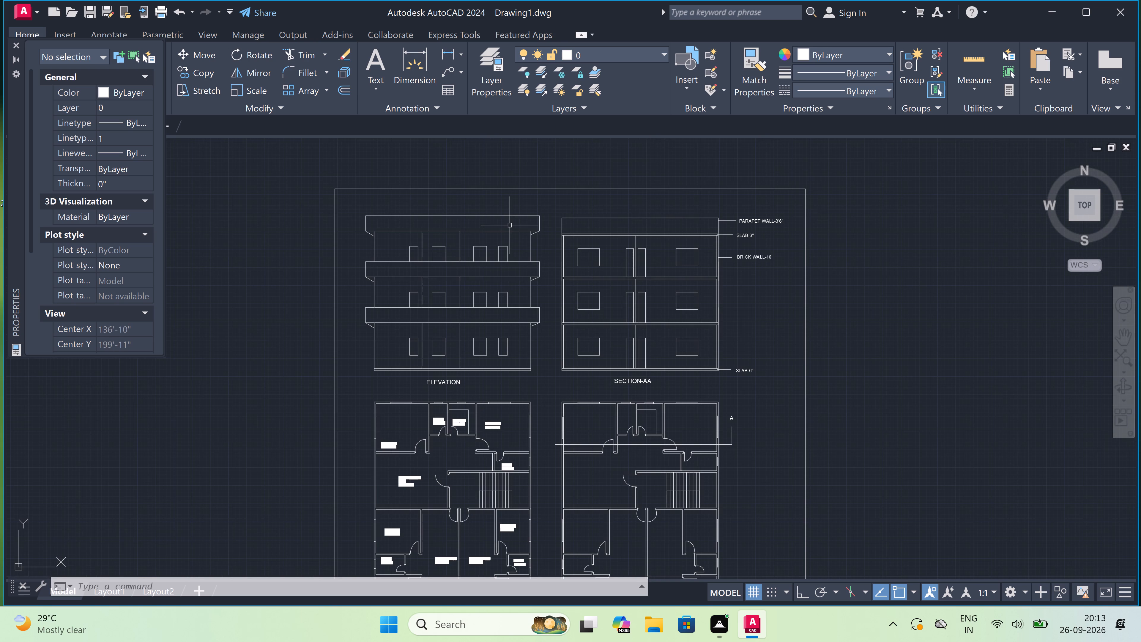
pyautogui.scroll(1, 648, 298)
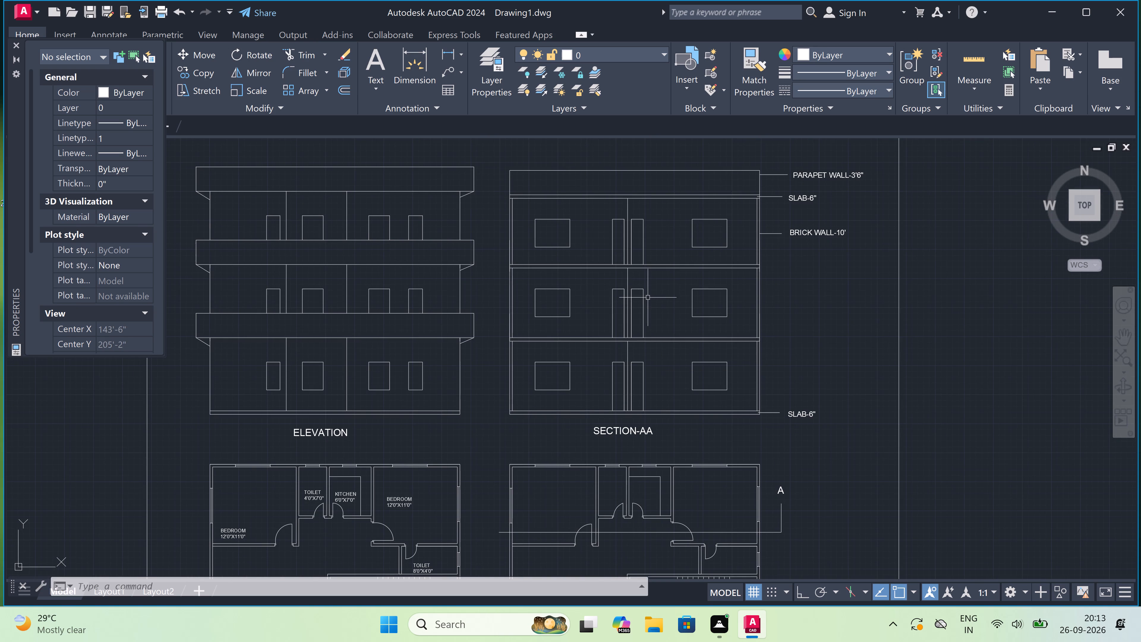
pyautogui.scroll(-1, 537, 293)
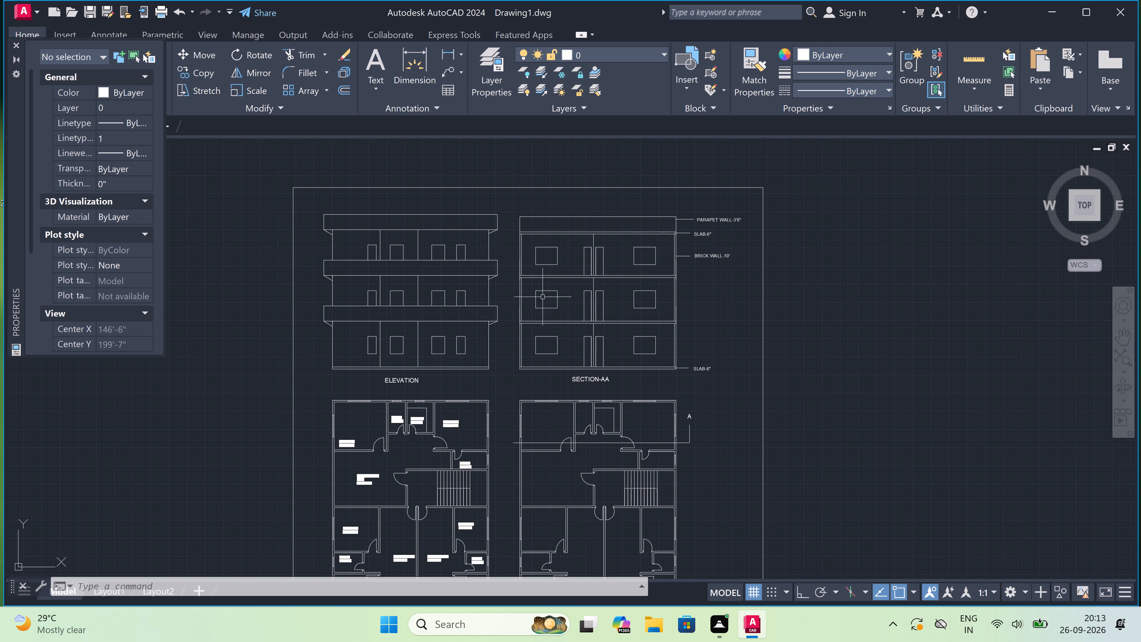
pyautogui.scroll(-1, 561, 304)
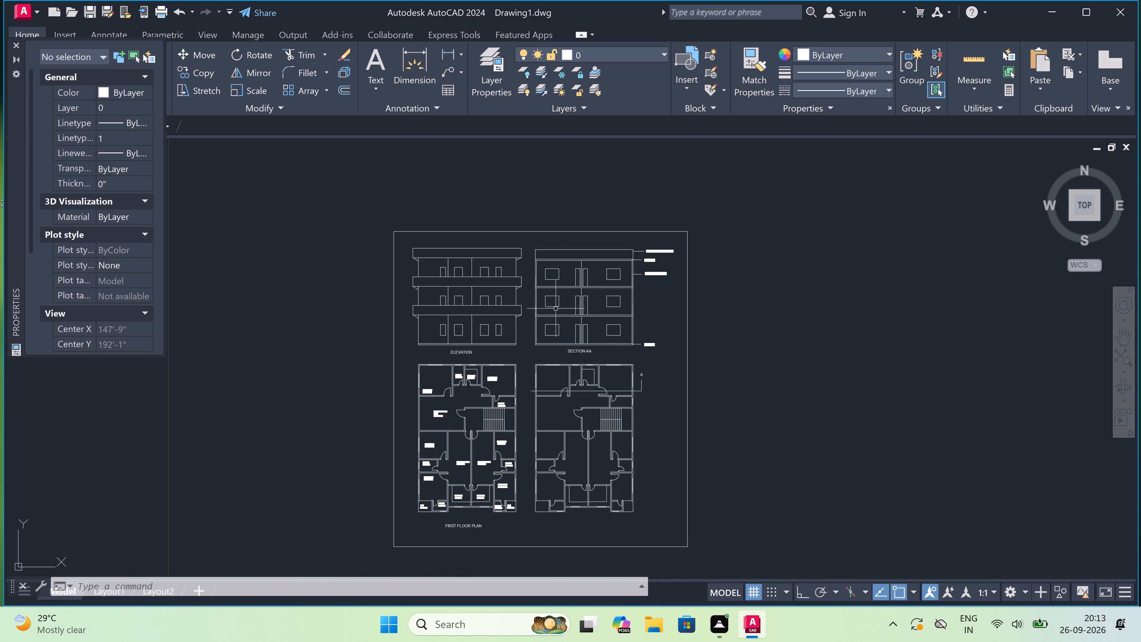
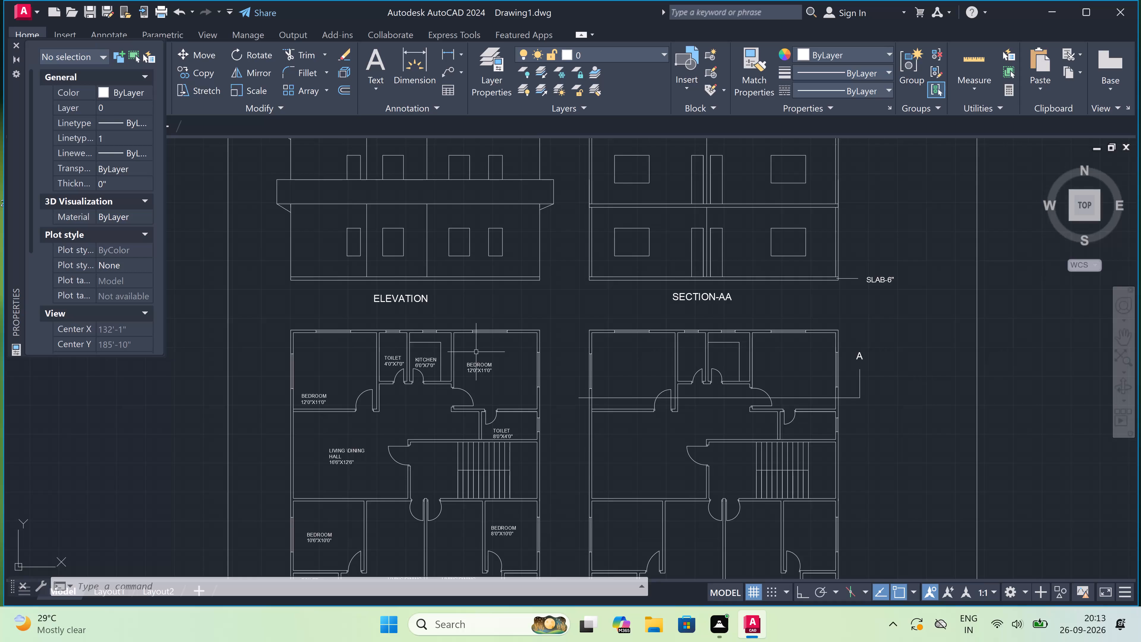
# Draw an orthogonal U-shaped stair direction line in the labelled plan, about 10'-5" across, 3'-6" down, and back into the lower flight.
pyautogui.scroll(-1, 476, 352)
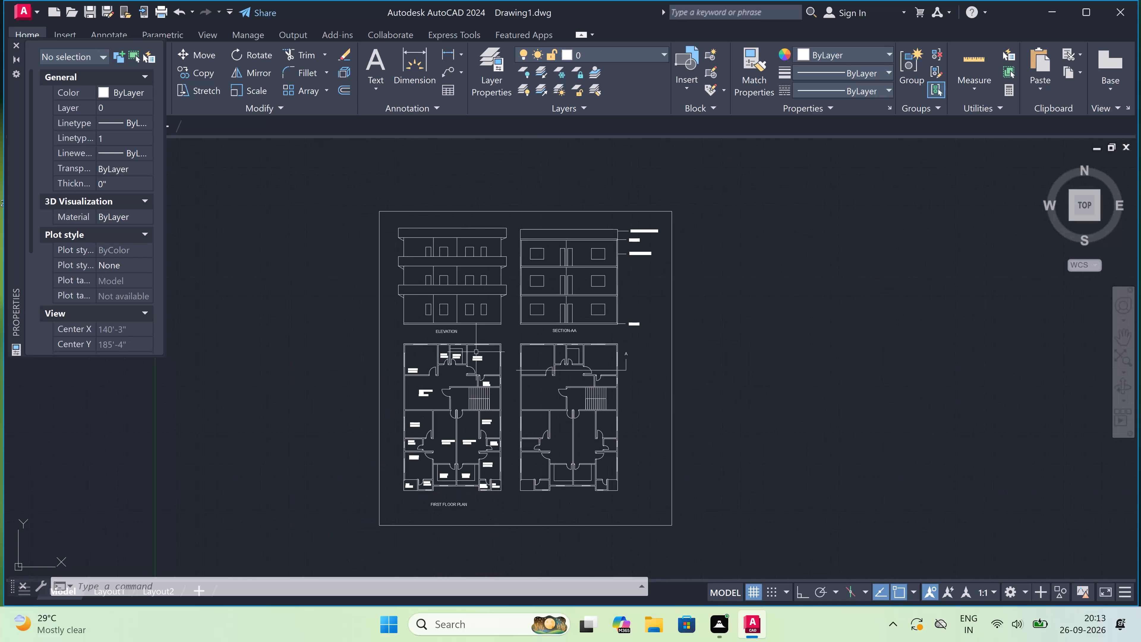
pyautogui.scroll(2, 480, 494)
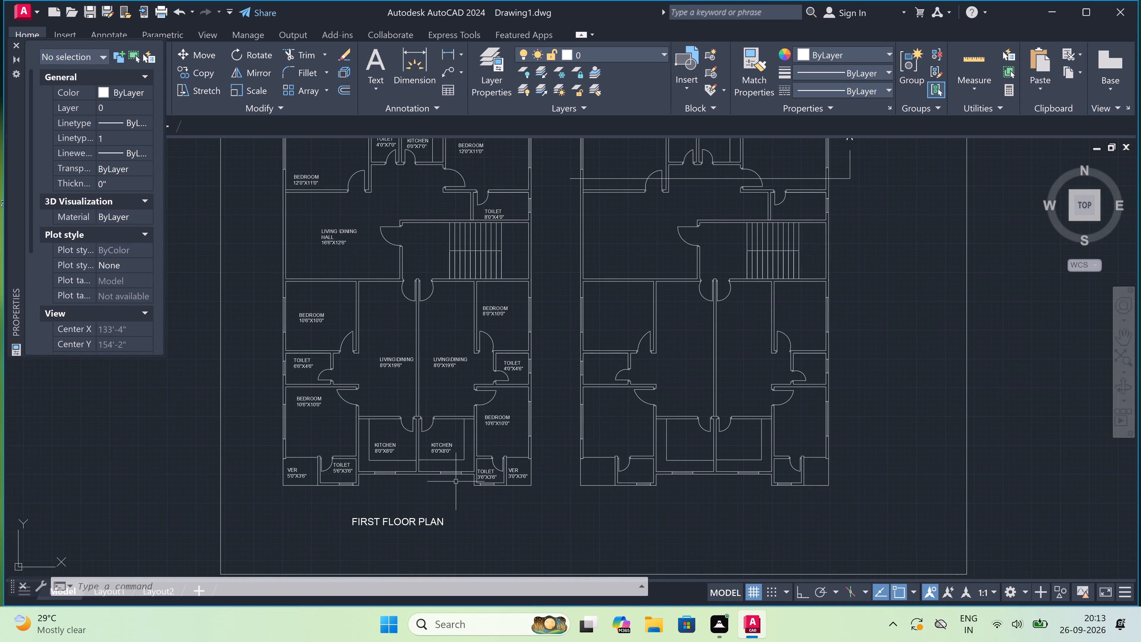
pyautogui.press('l')
pyautogui.press('space')
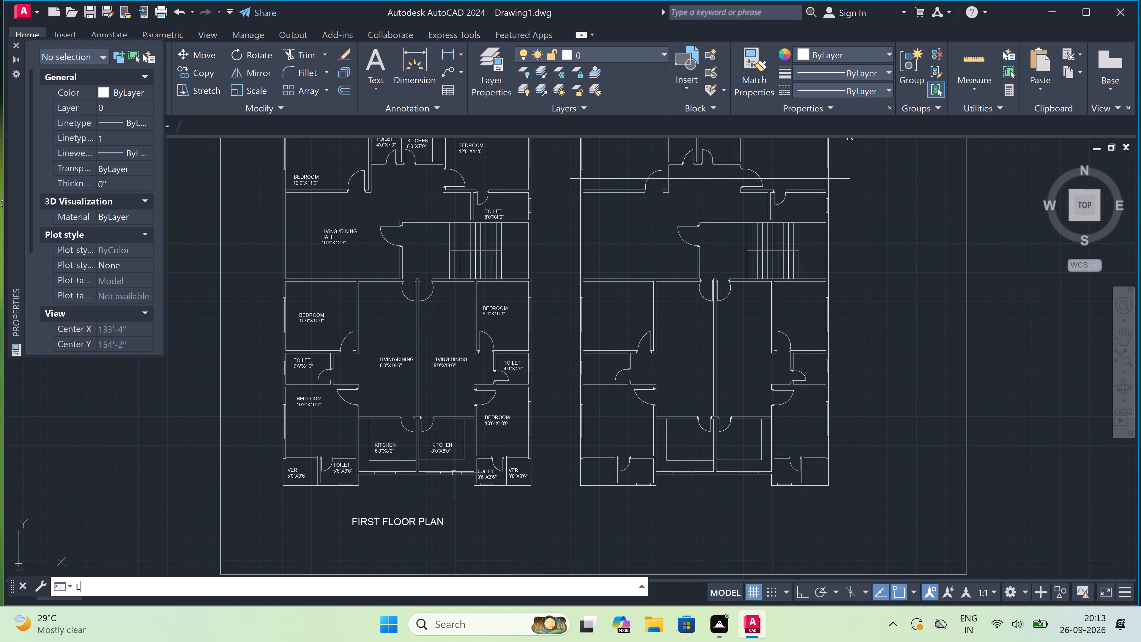
pyautogui.scroll(2, 437, 239)
pyautogui.click(437, 238)
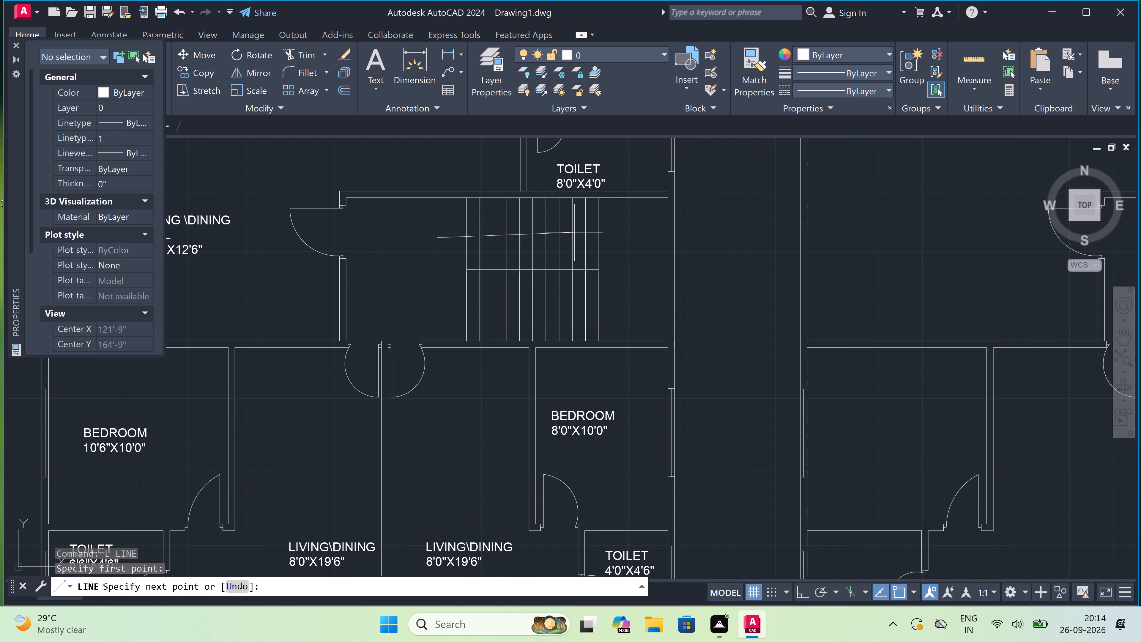
pyautogui.press('F8')
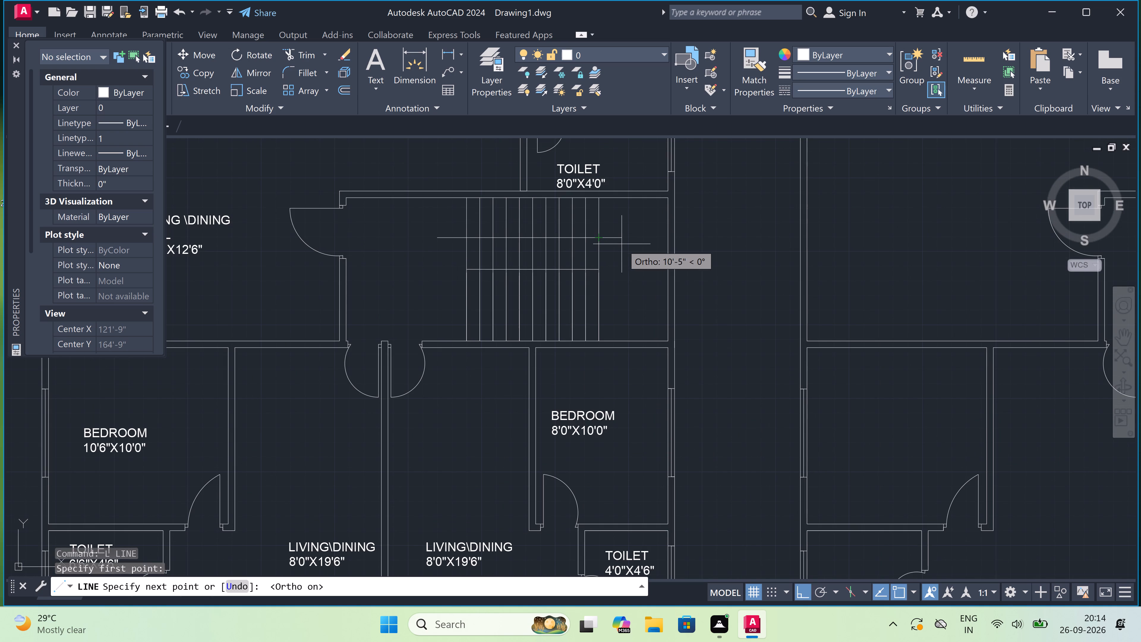
pyautogui.click(622, 244)
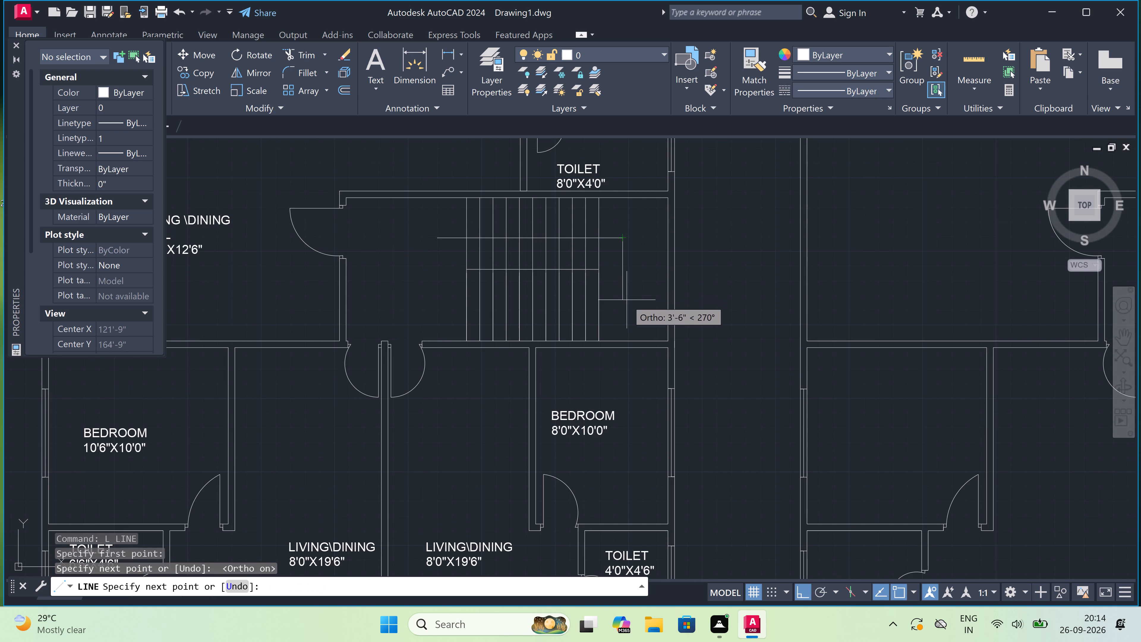
pyautogui.click(627, 300)
pyautogui.click(534, 300)
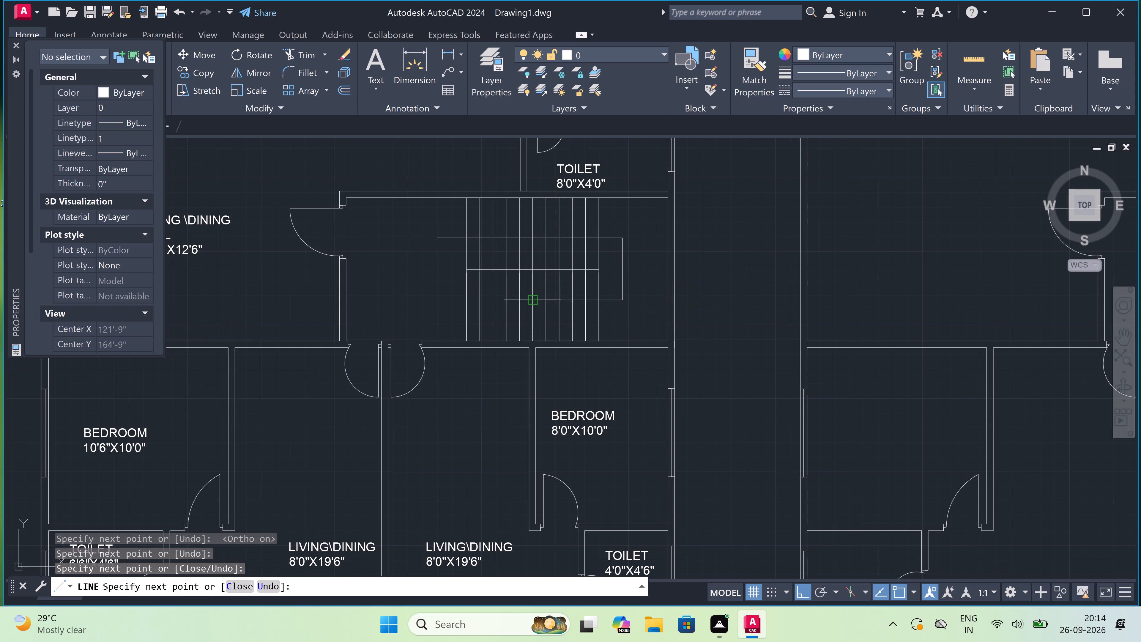
pyautogui.press('Escape')
# Add the multiline text label UP at the open start of the stair direction line in the labelled floor plan.
pyautogui.scroll(-3, 563, 277)
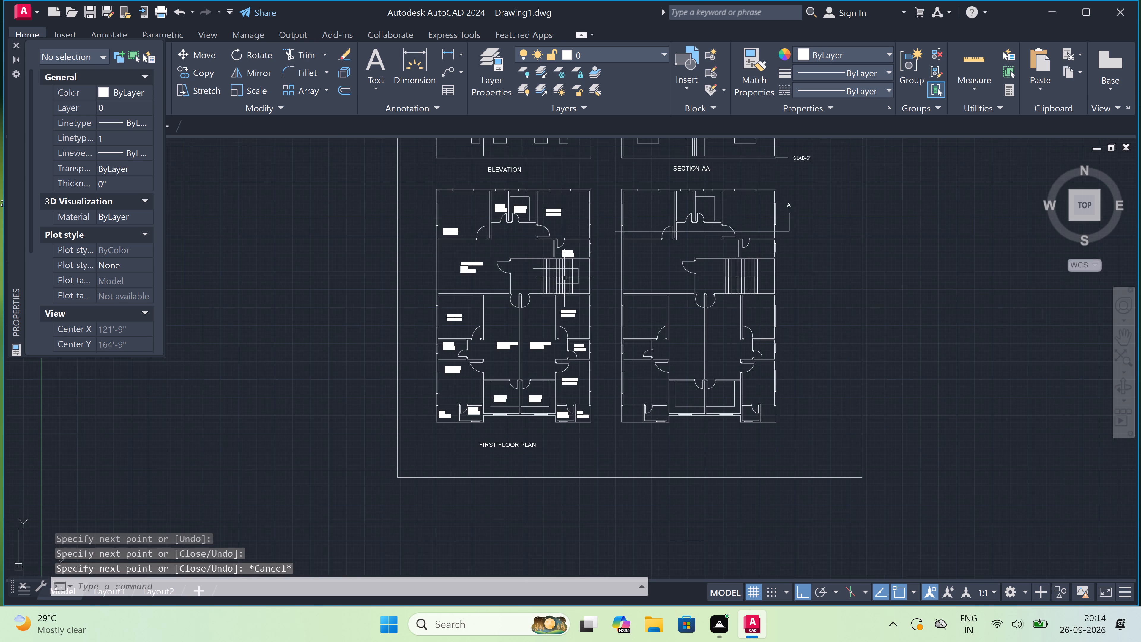
pyautogui.scroll(2, 564, 278)
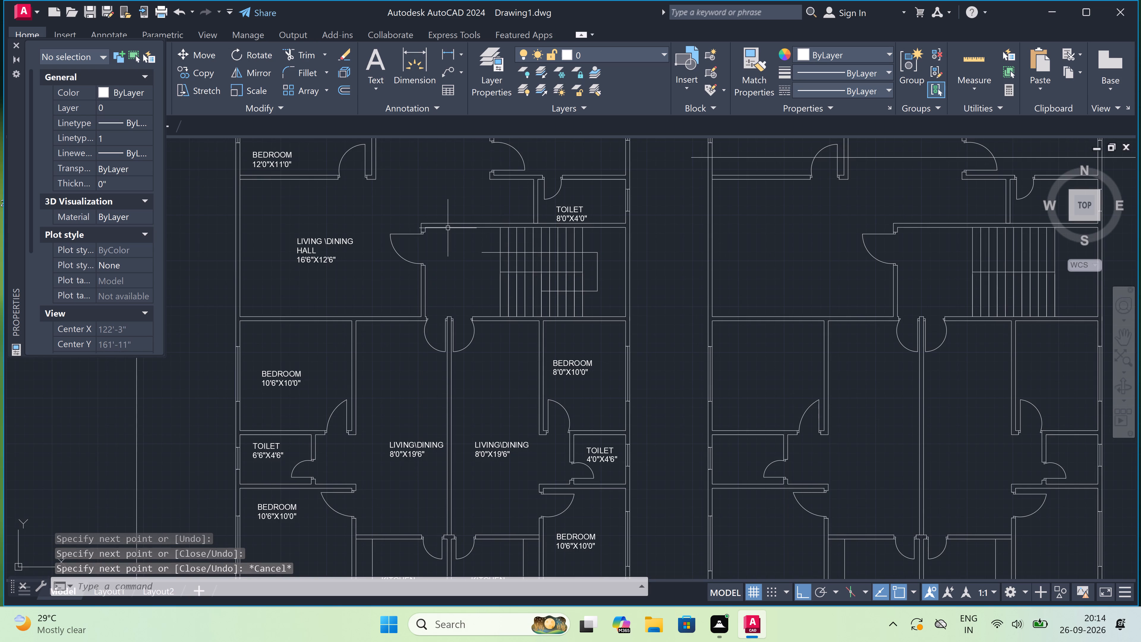
pyautogui.write('MT')
pyautogui.press('space')
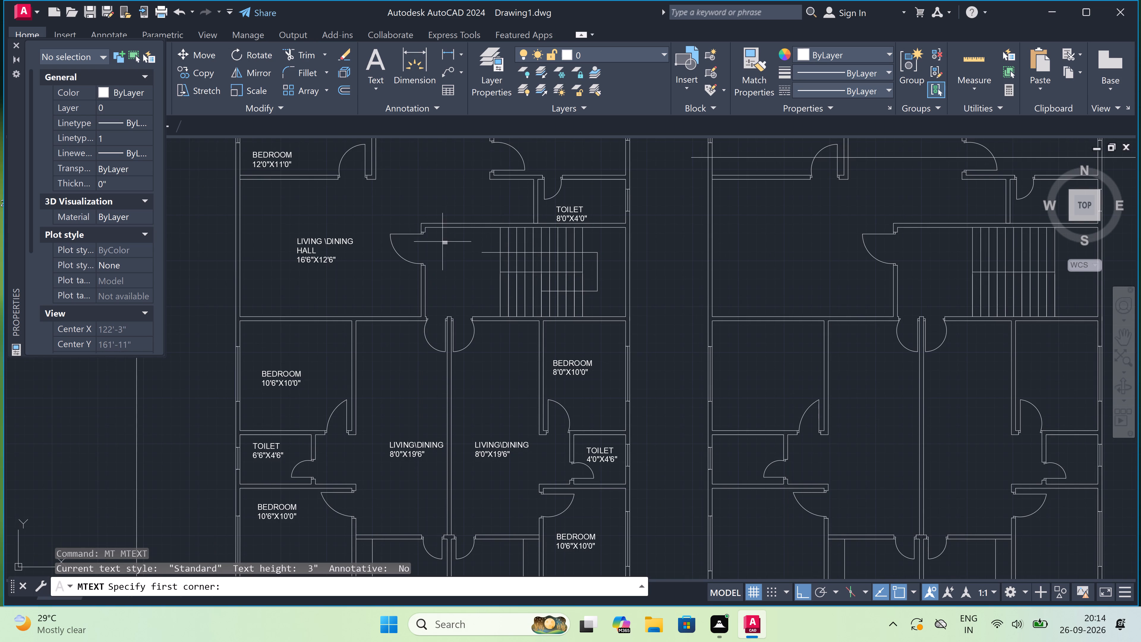
pyautogui.scroll(2, 455, 257)
pyautogui.scroll(2, 470, 238)
pyautogui.click(470, 238)
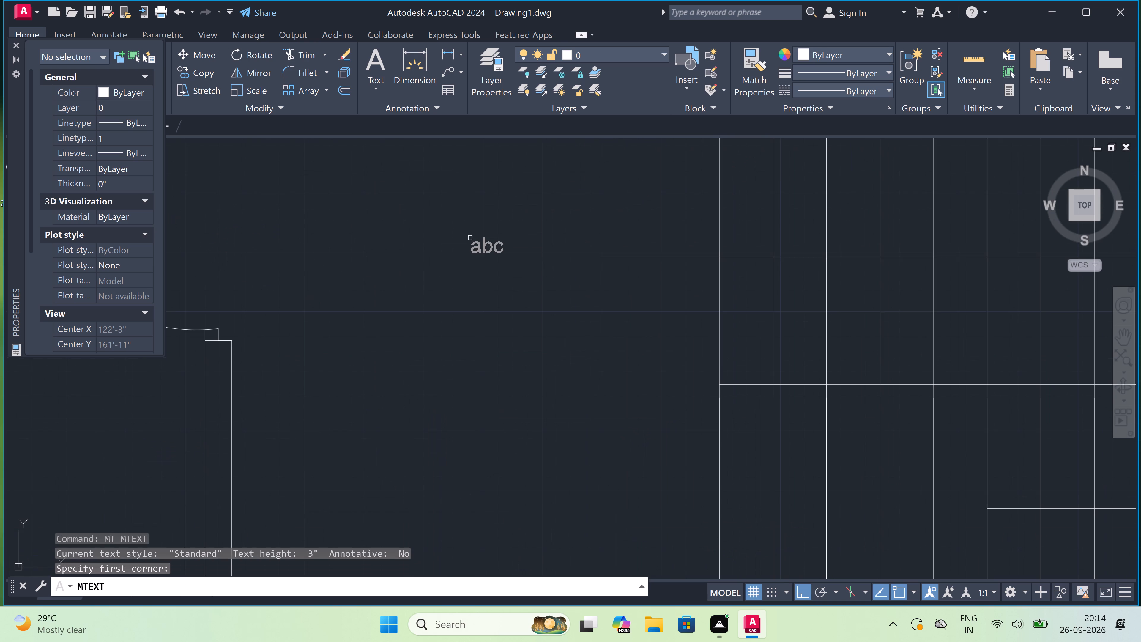
pyautogui.click(562, 270)
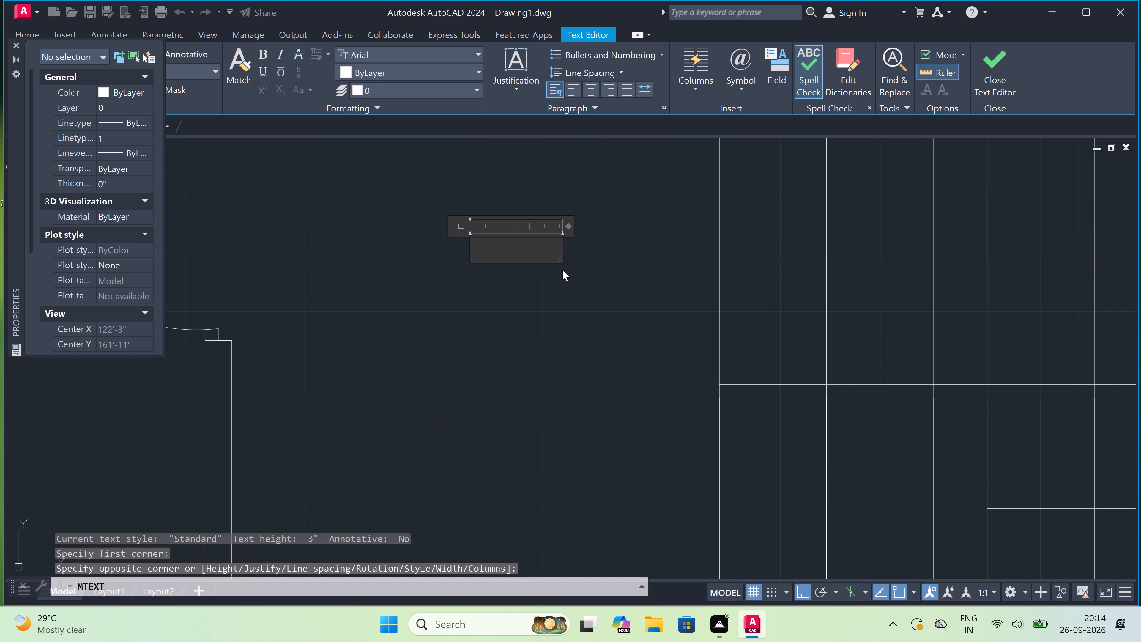
pyautogui.write('UP')
pyautogui.click(552, 291)
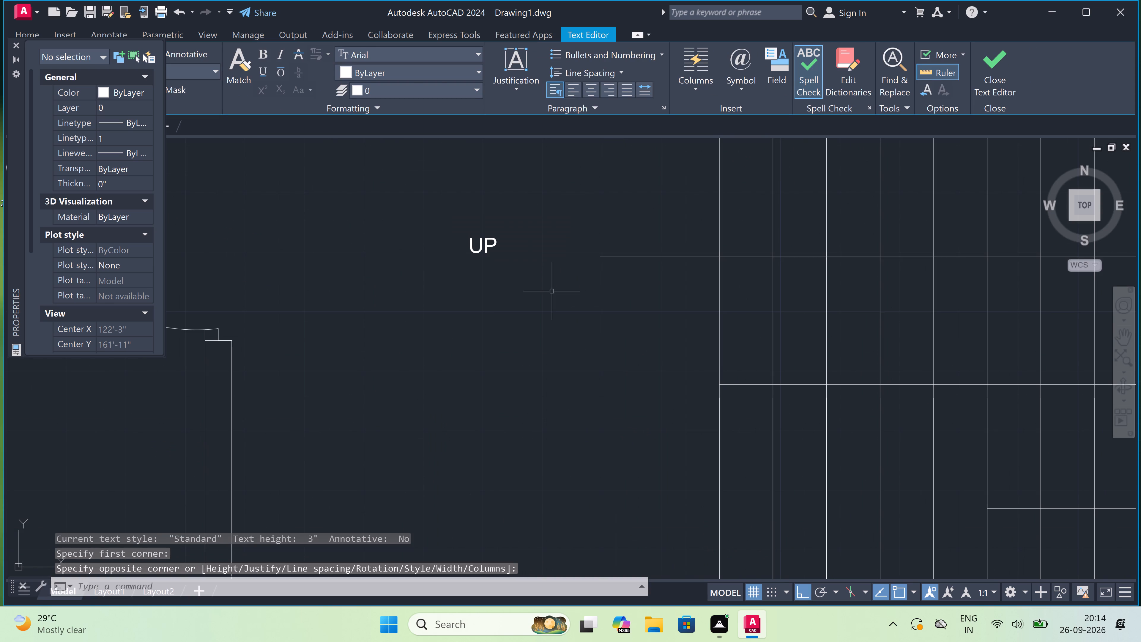
# Set the text height of the UP label to 7".
pyautogui.click(523, 203)
pyautogui.click(403, 290)
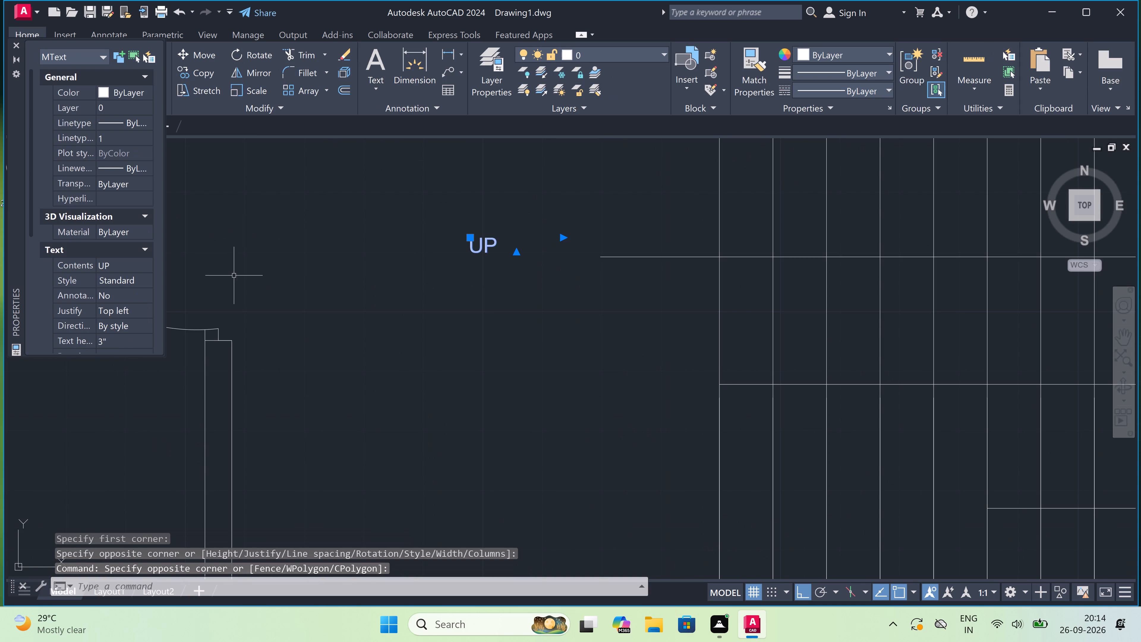
pyautogui.click(124, 337)
pyautogui.press('BackSpace')
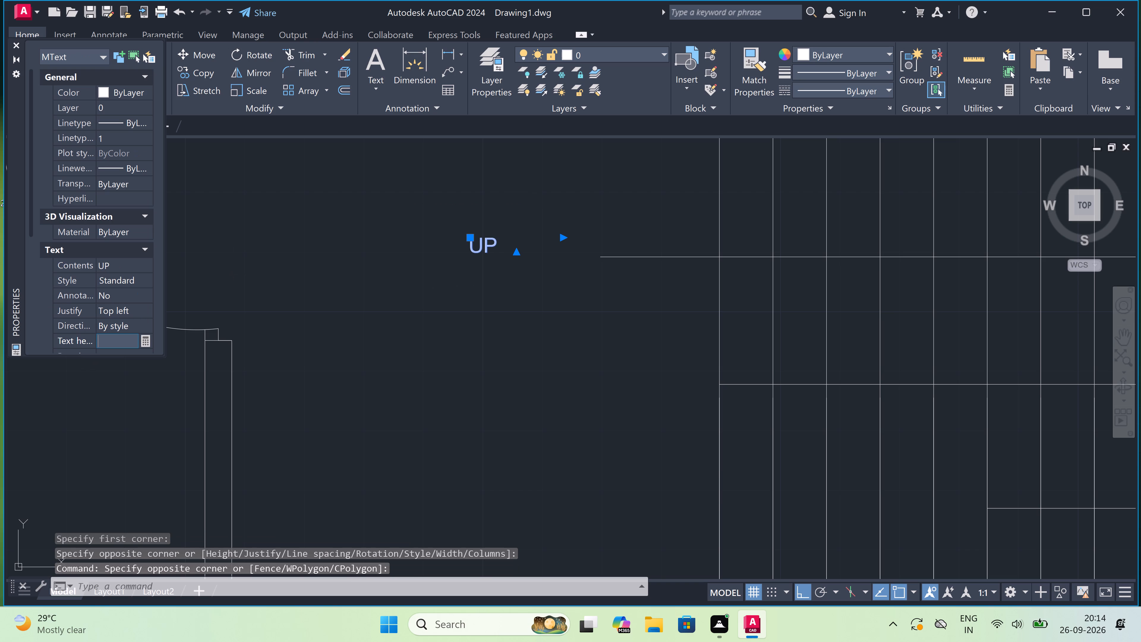
pyautogui.write('7"')
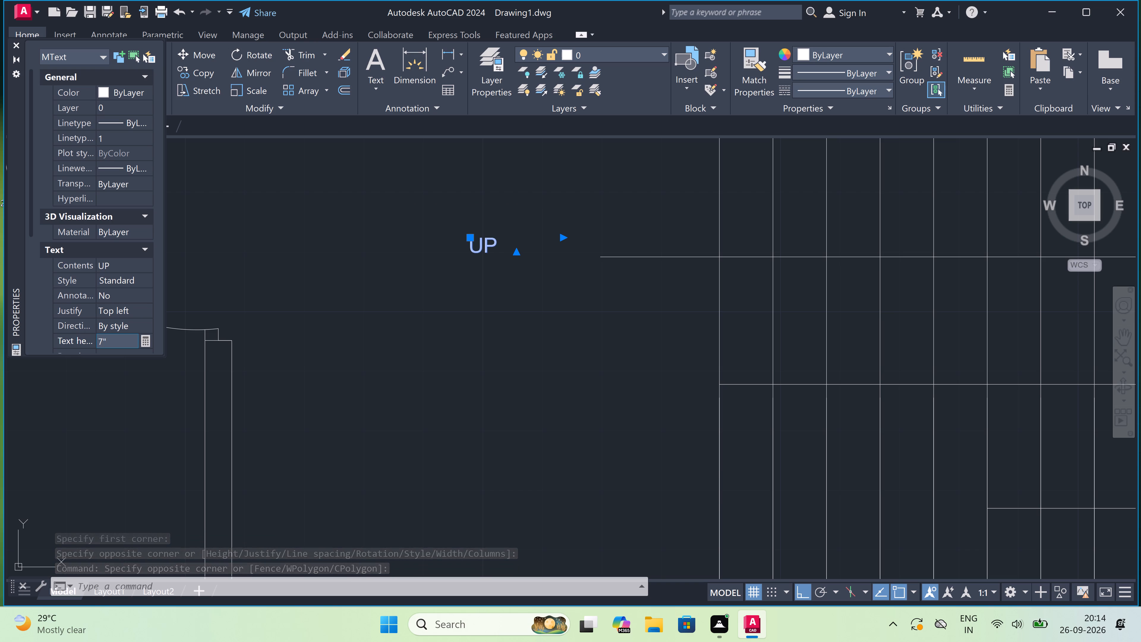
pyautogui.click(291, 344)
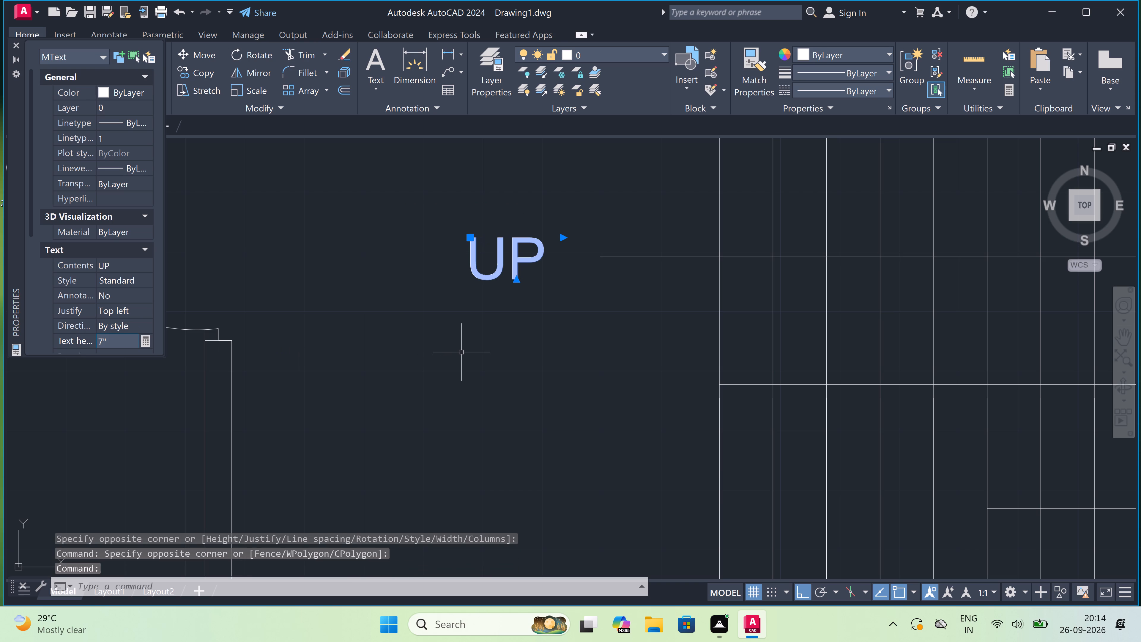
pyautogui.press('Escape')
# Draw a 5' window in the outer wall of the LIVING \DINING HALL, with a centre line and closing lines across the wall thickness.
pyautogui.scroll(-6, 531, 294)
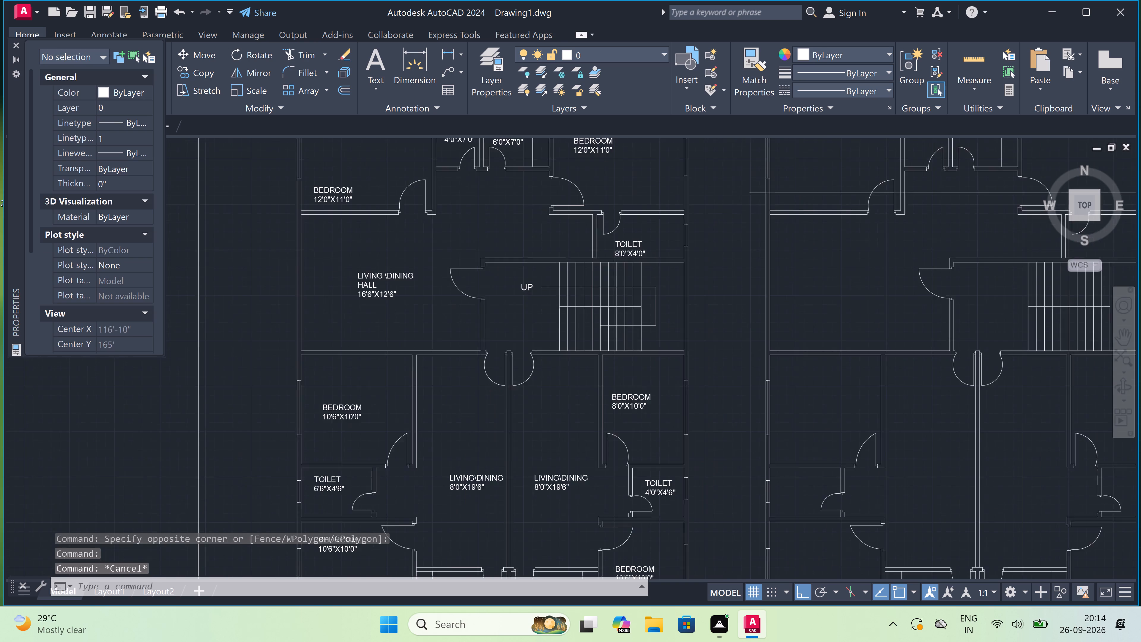
pyautogui.scroll(1, 531, 292)
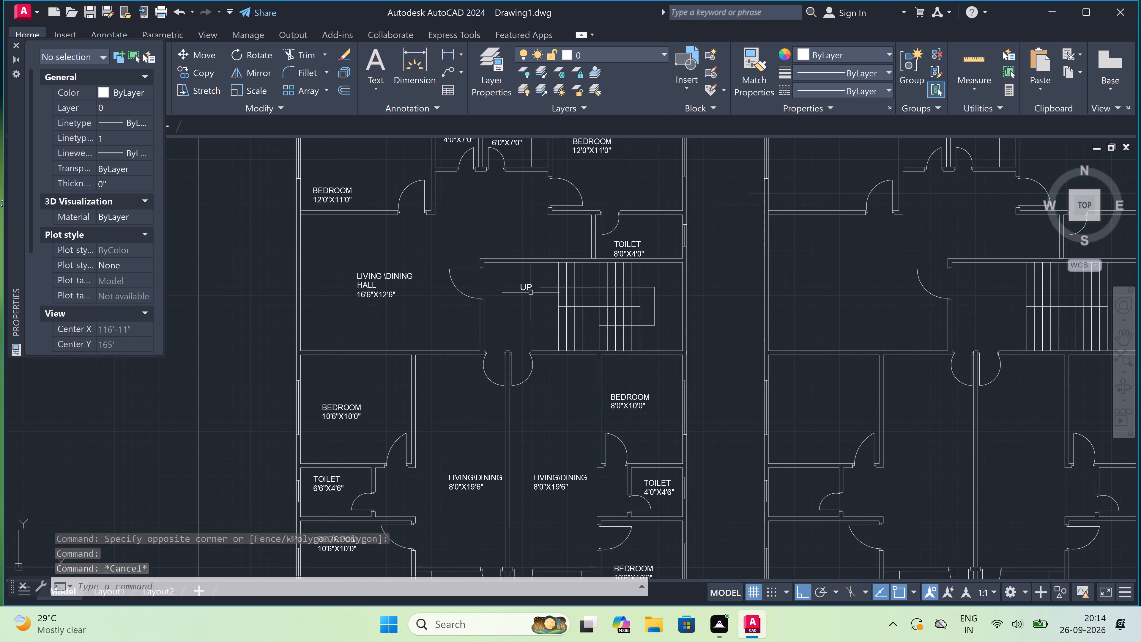
pyautogui.press('l')
pyautogui.press('space')
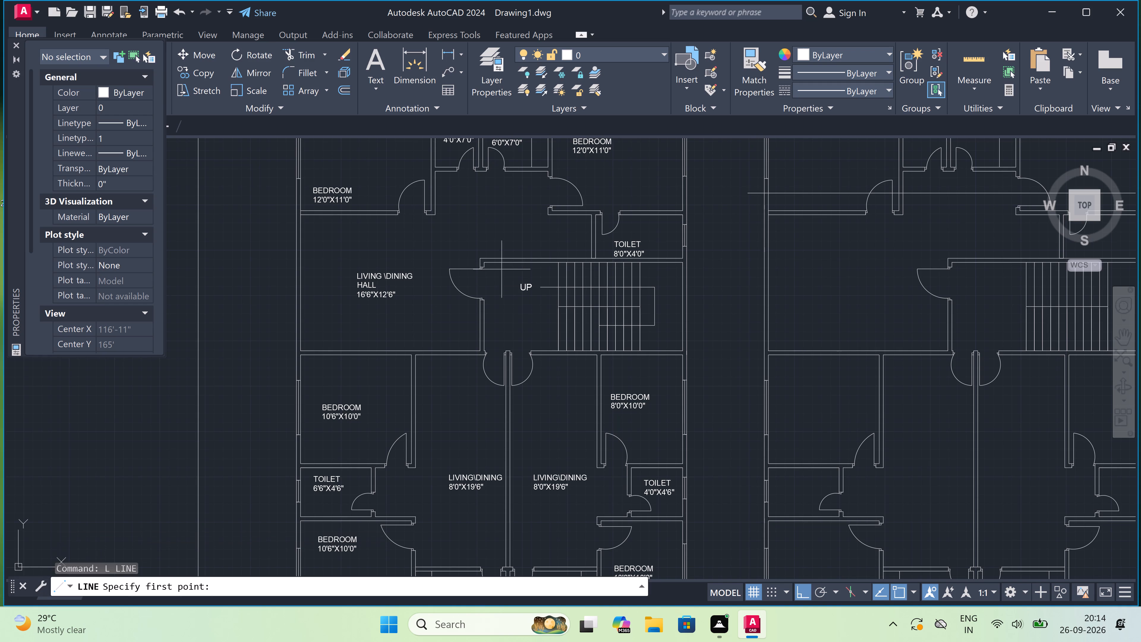
pyautogui.scroll(1, 249, 243)
pyautogui.scroll(1, 297, 243)
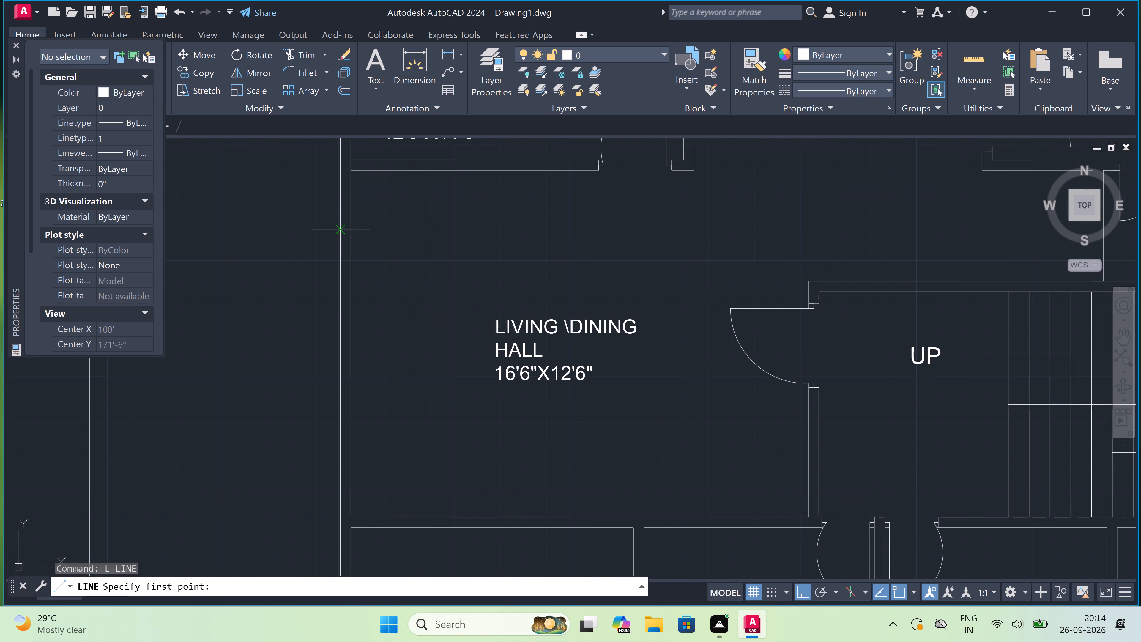
pyautogui.click(341, 229)
pyautogui.scroll(1, 347, 229)
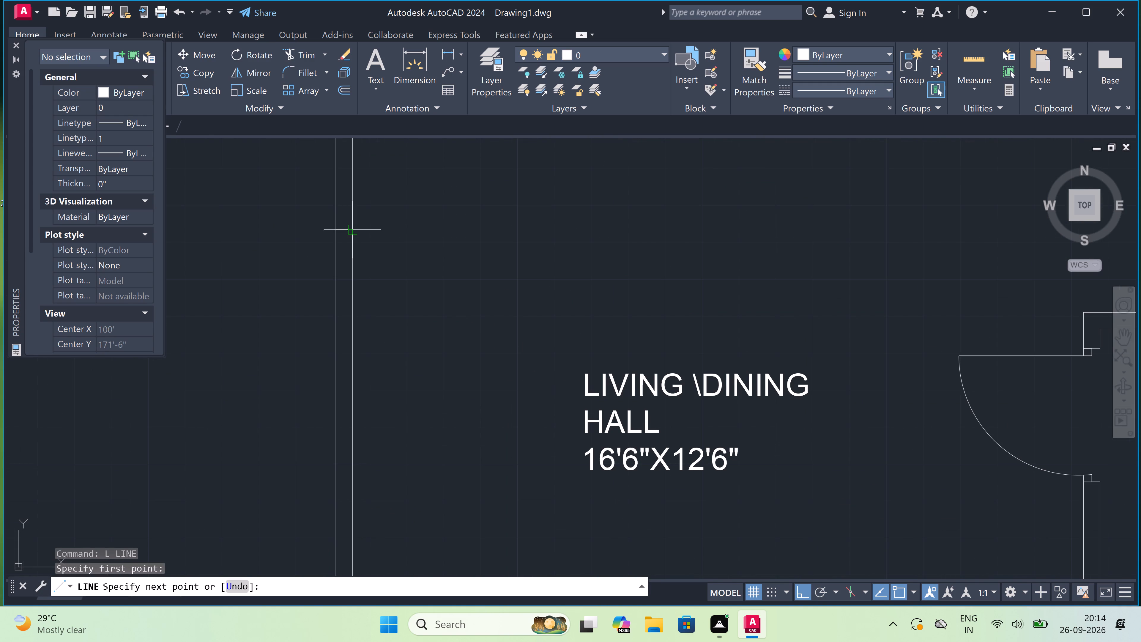
pyautogui.click(349, 229)
pyautogui.click(343, 229)
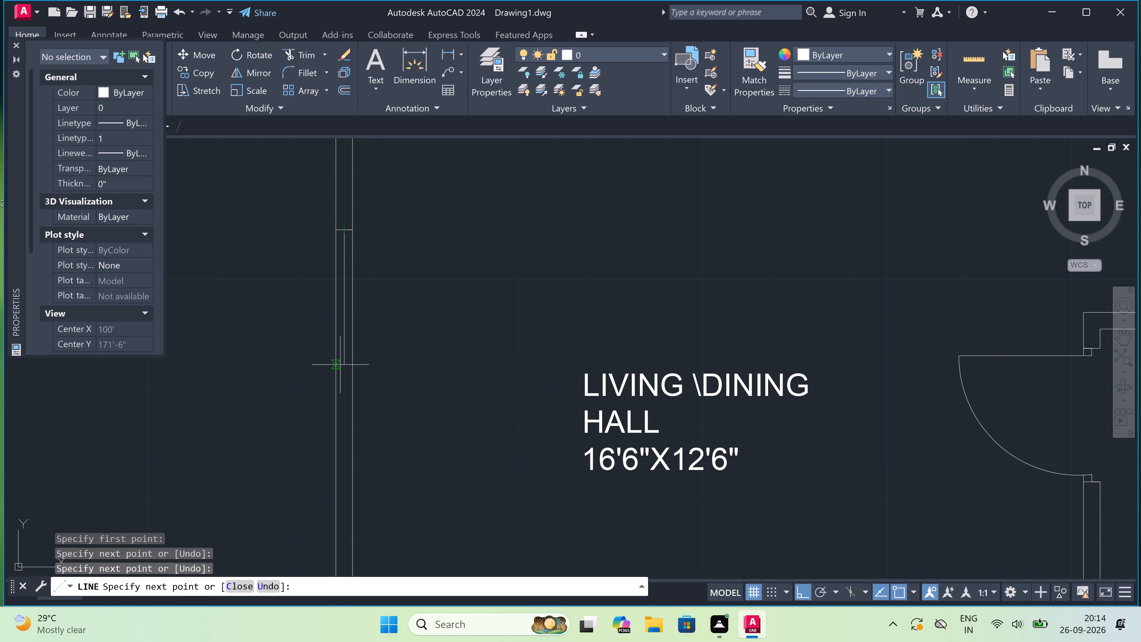
pyautogui.write("5'")
pyautogui.press('space')
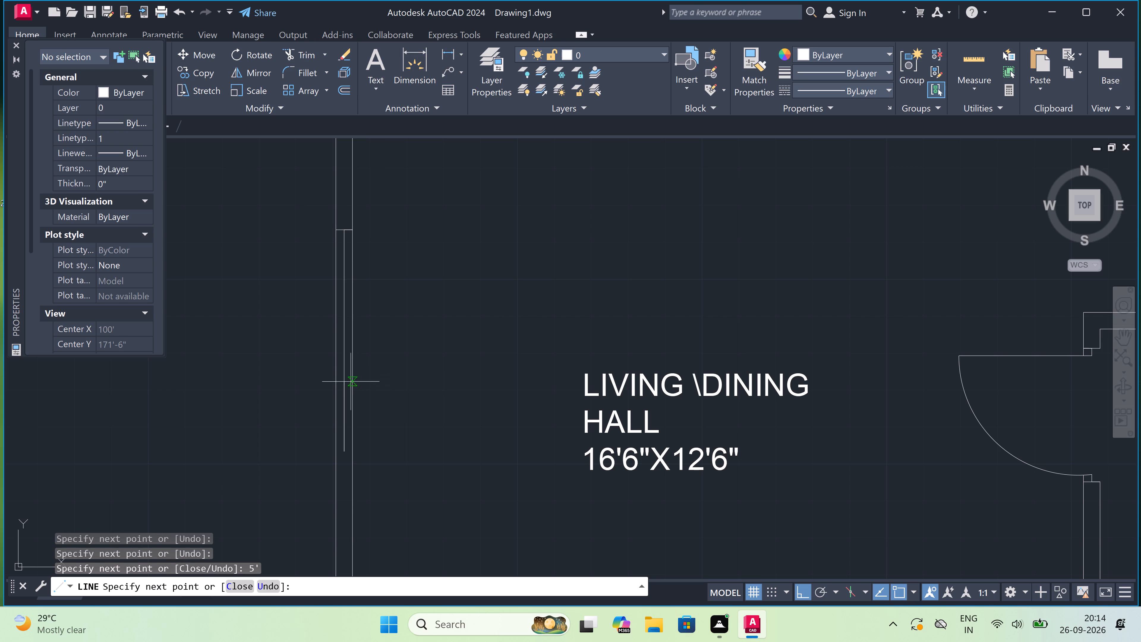
pyautogui.scroll(2, 338, 453)
pyautogui.click(336, 449)
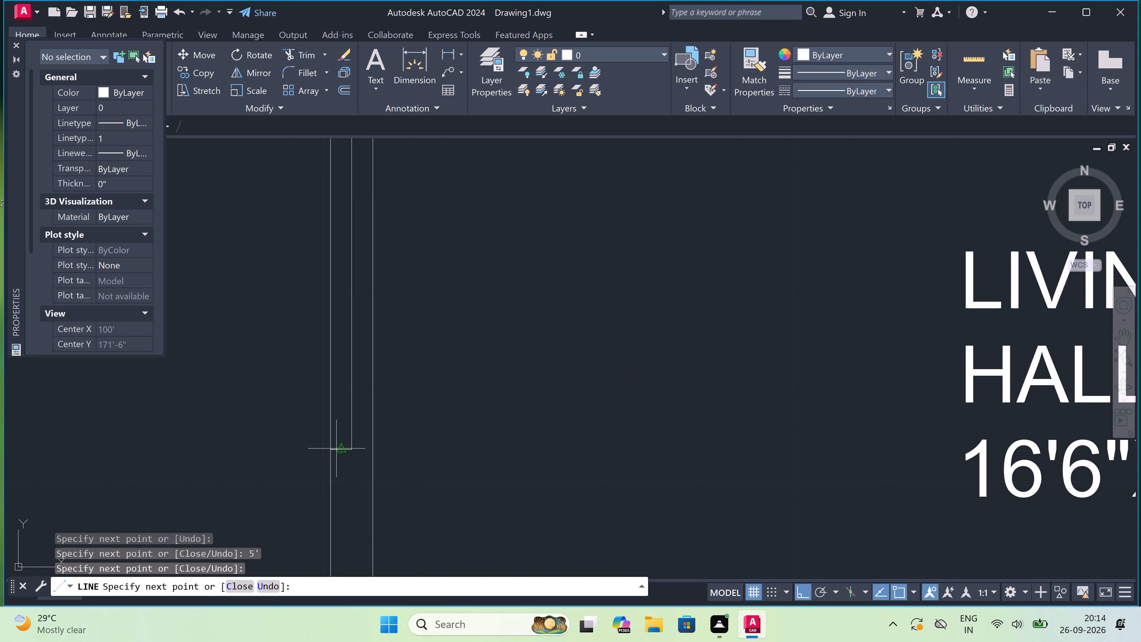
pyautogui.click(373, 448)
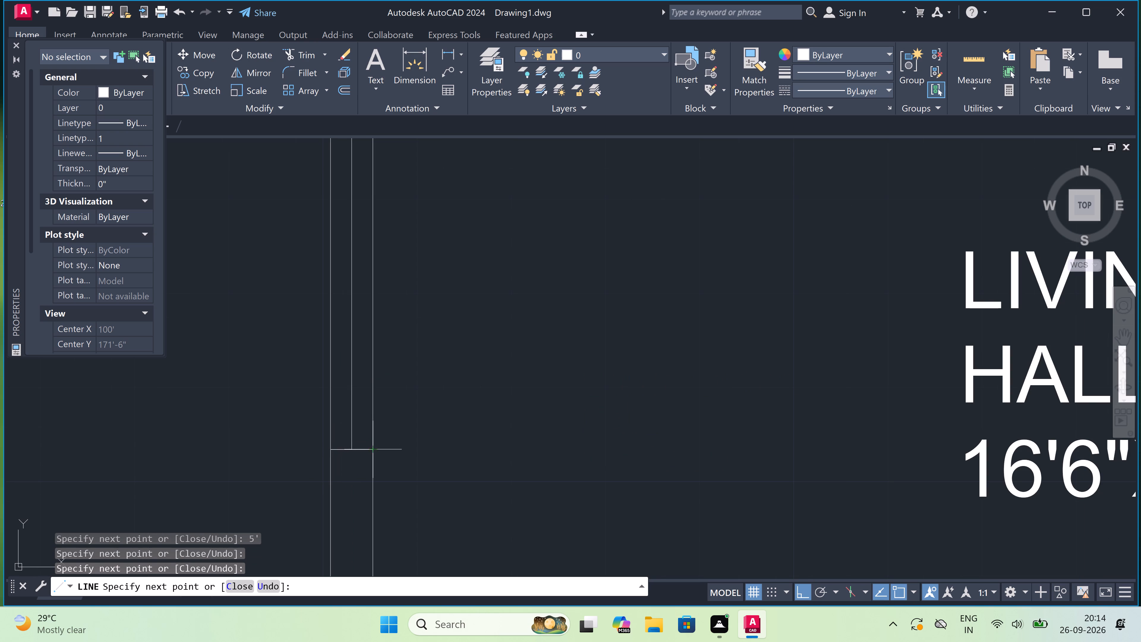
pyautogui.press('Escape')
# Draw a 4' window in the outer wall beside the labelled plan's stair landing, with a centre line and closing lines across the wall thickness.
pyautogui.scroll(-6, 395, 383)
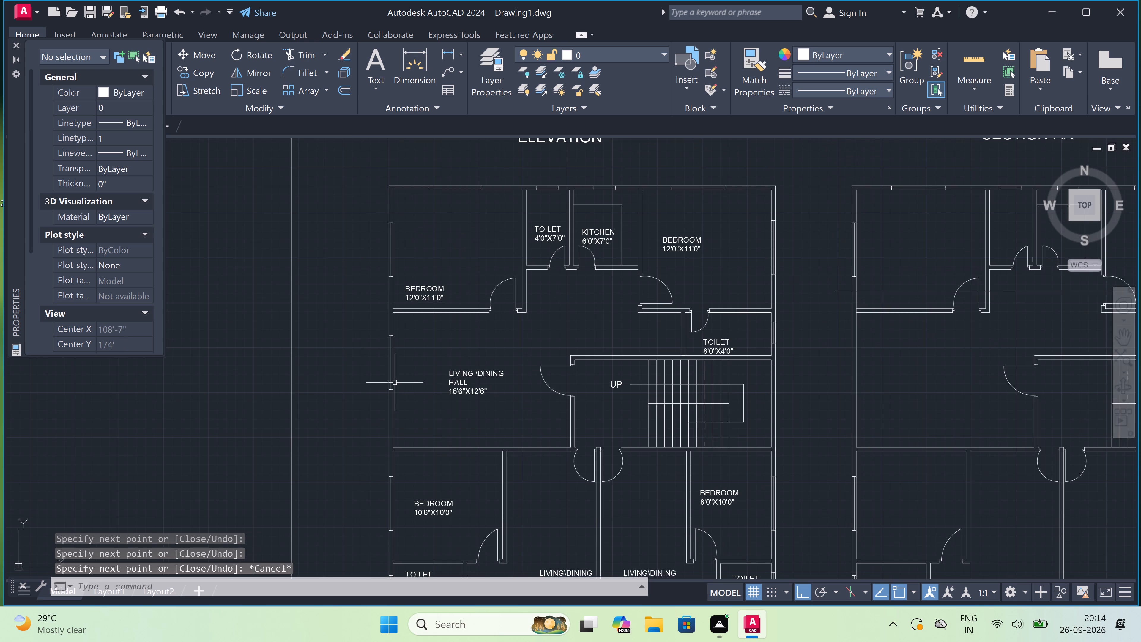
pyautogui.scroll(3, 810, 390)
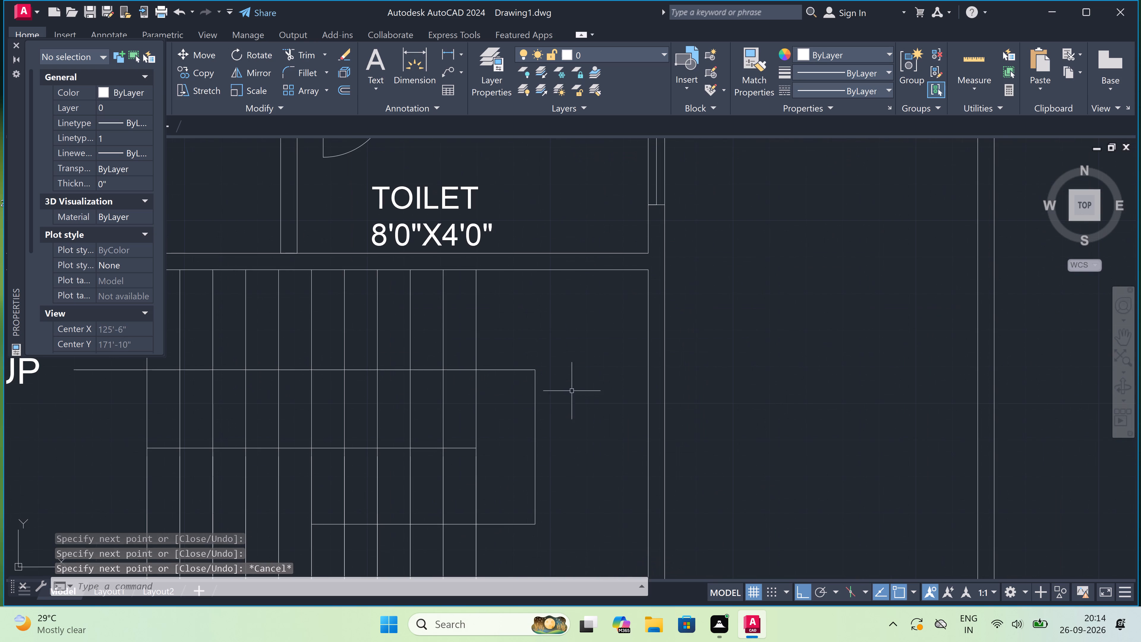
pyautogui.press('space')
pyautogui.scroll(-1, 626, 352)
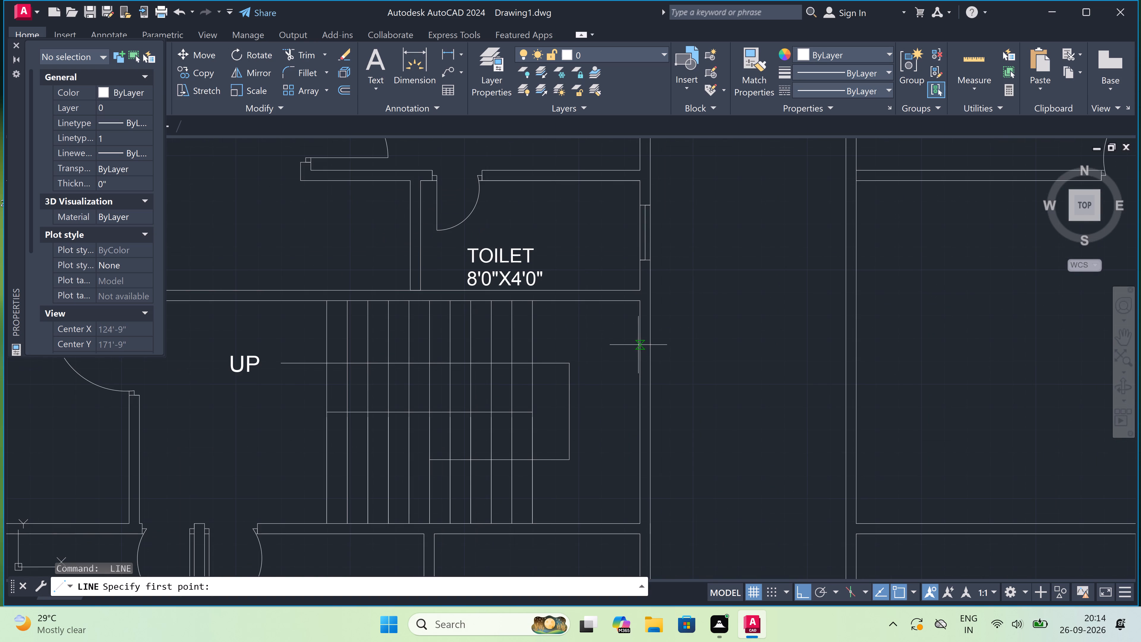
pyautogui.click(638, 341)
pyautogui.scroll(2, 639, 341)
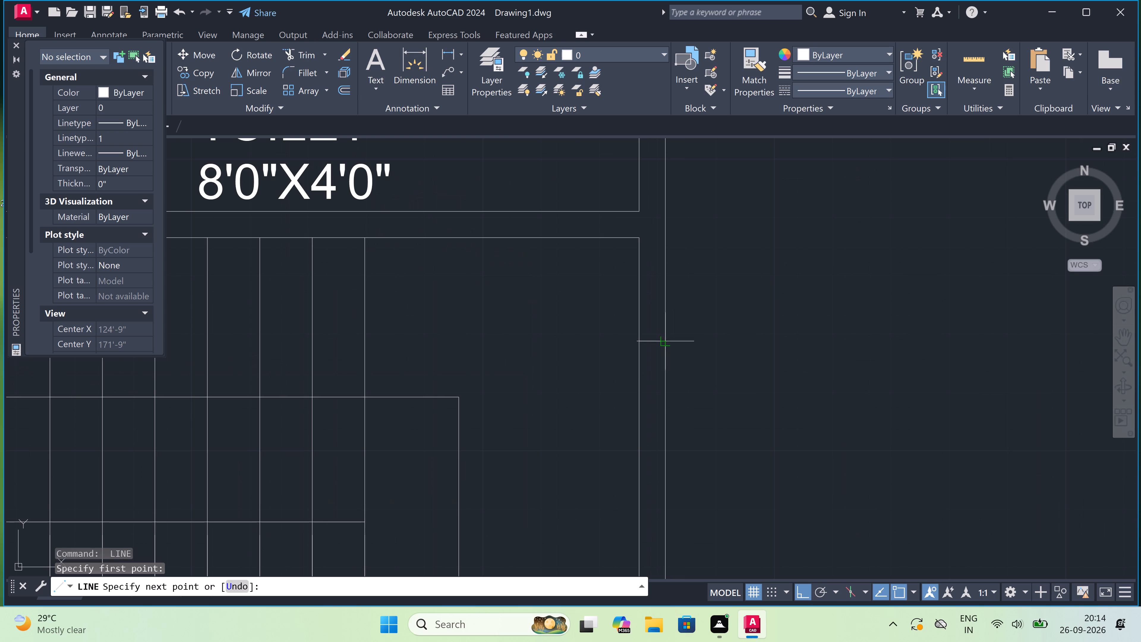
pyautogui.click(665, 341)
pyautogui.click(650, 346)
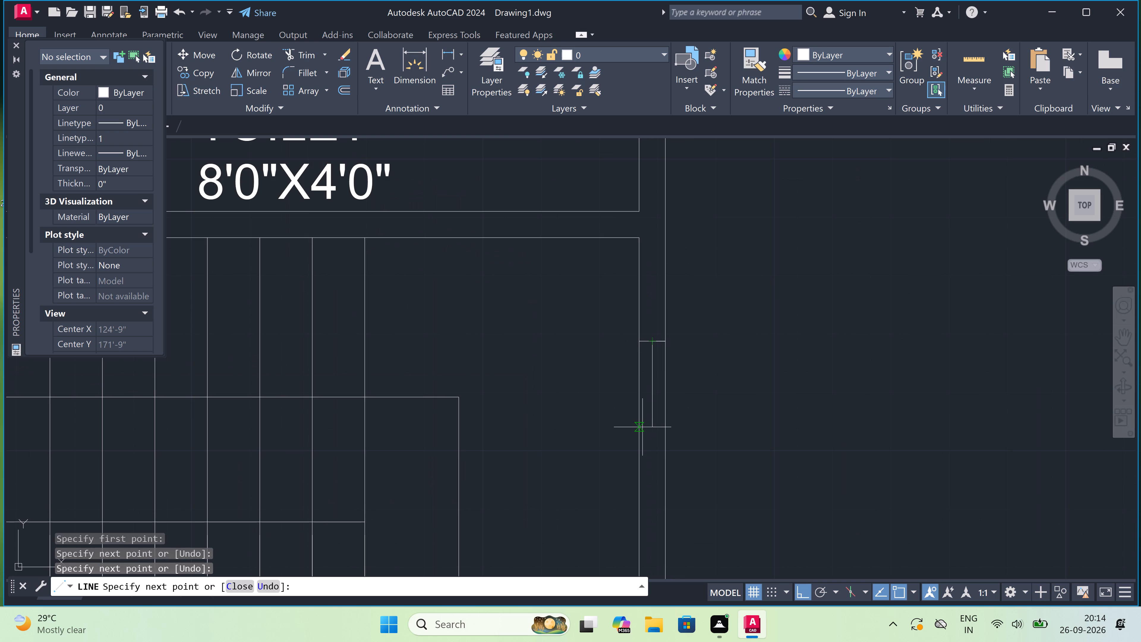
pyautogui.write("4'")
pyautogui.press('space')
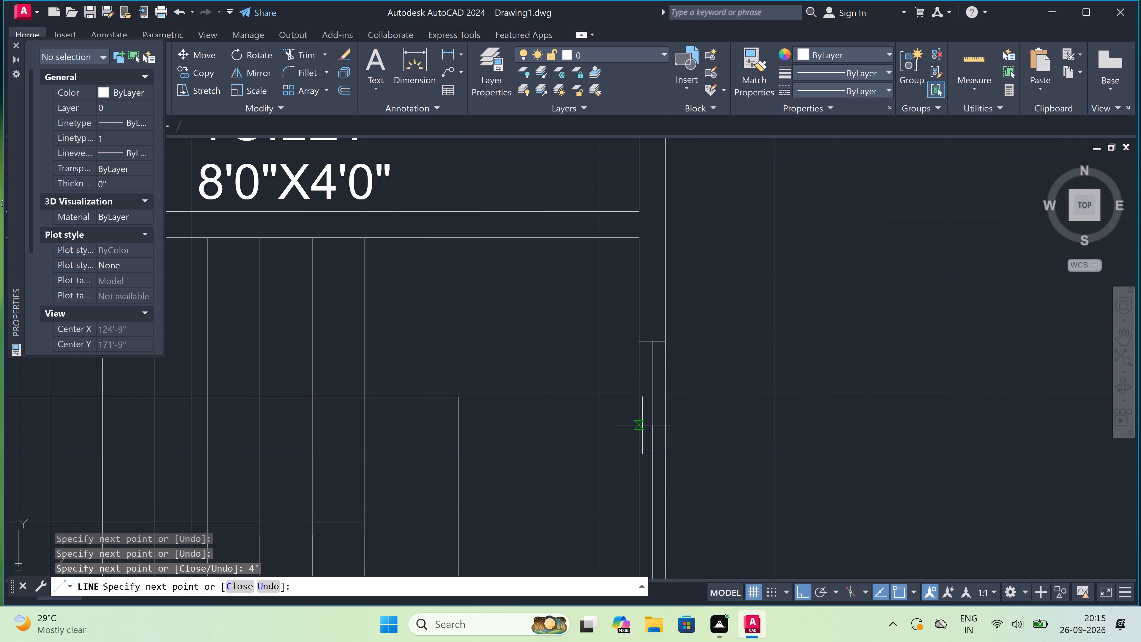
pyautogui.scroll(-3, 642, 424)
pyautogui.scroll(3, 642, 462)
pyautogui.scroll(-2, 642, 460)
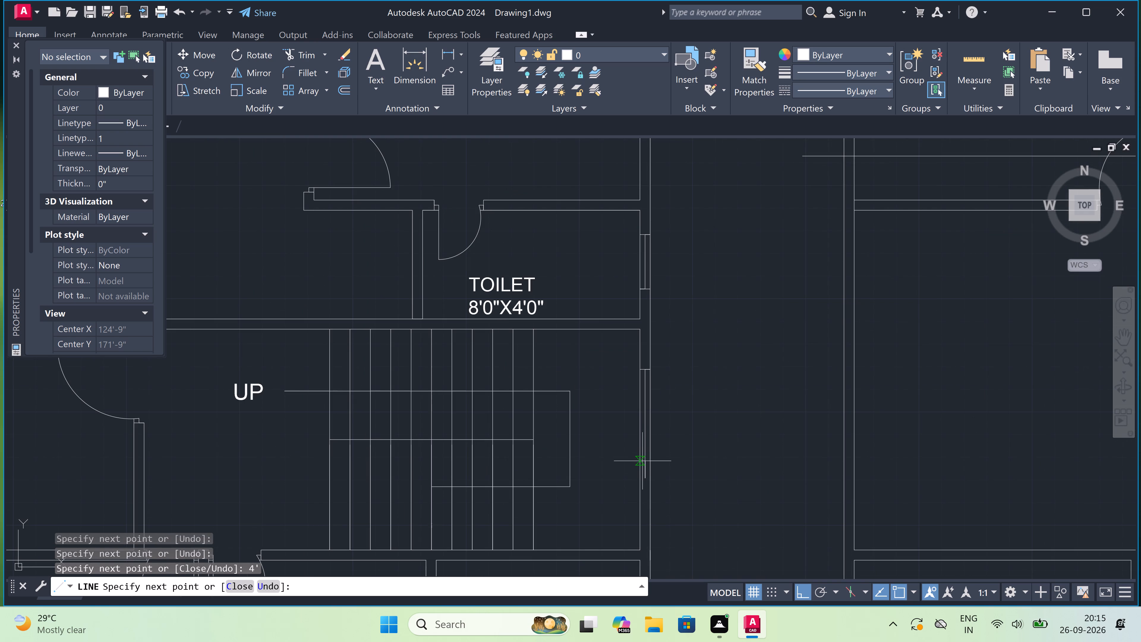
pyautogui.scroll(3, 650, 495)
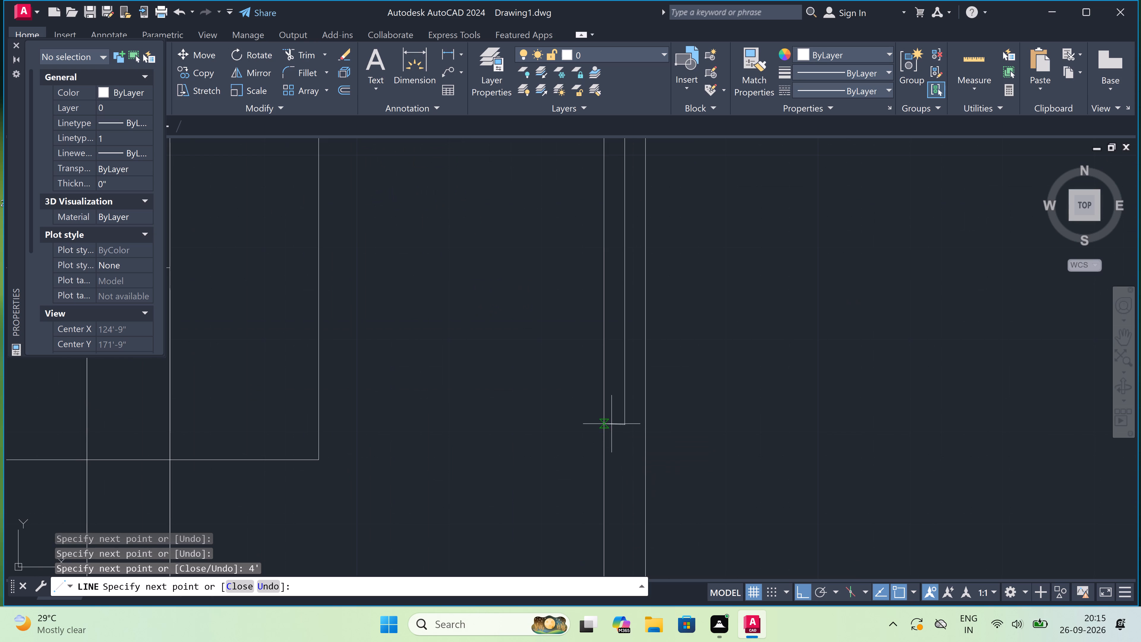
pyautogui.click(606, 426)
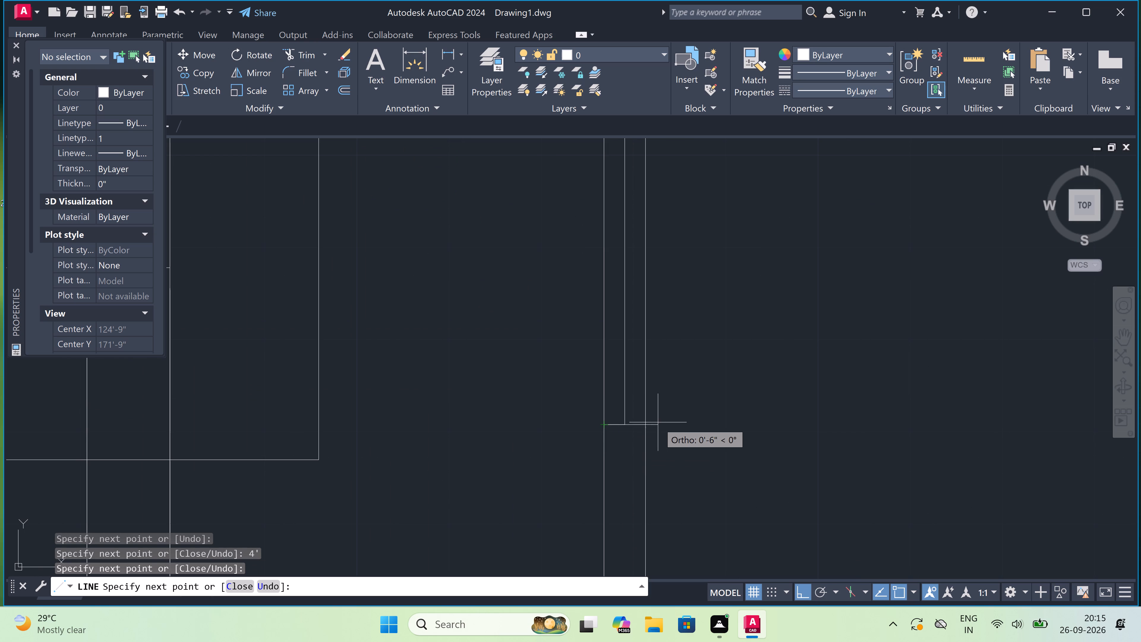
pyautogui.click(646, 431)
pyautogui.press('Escape')
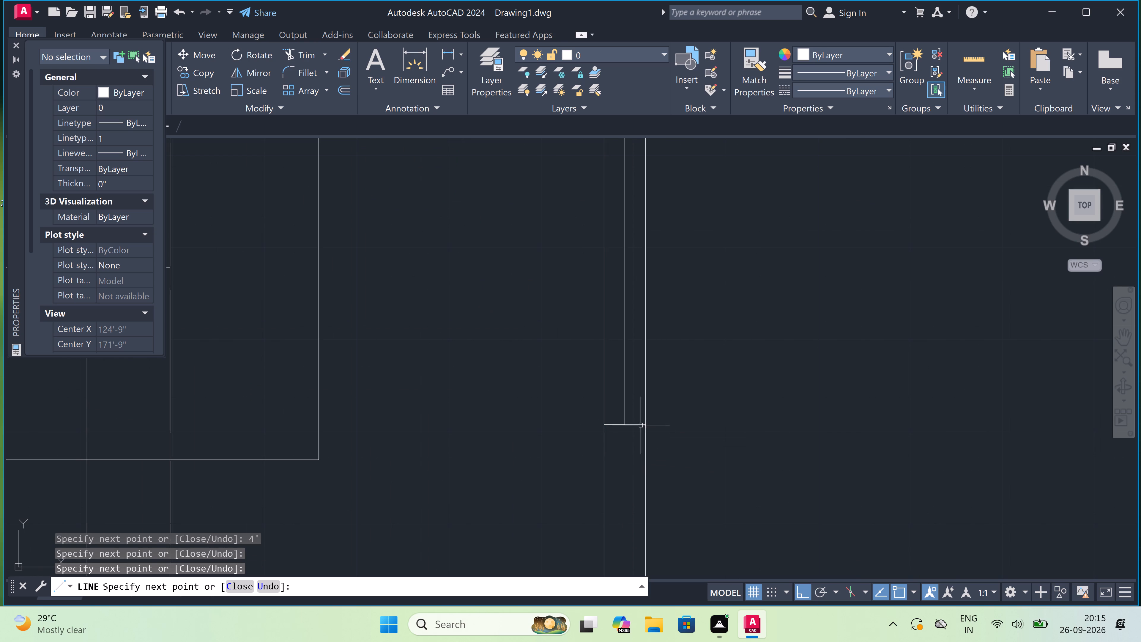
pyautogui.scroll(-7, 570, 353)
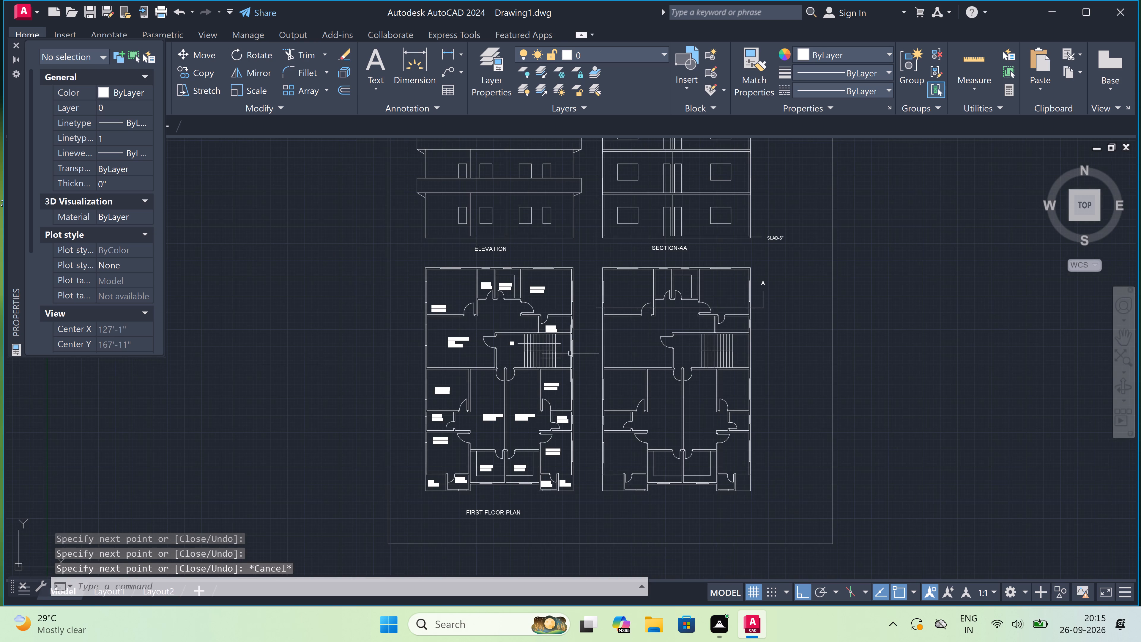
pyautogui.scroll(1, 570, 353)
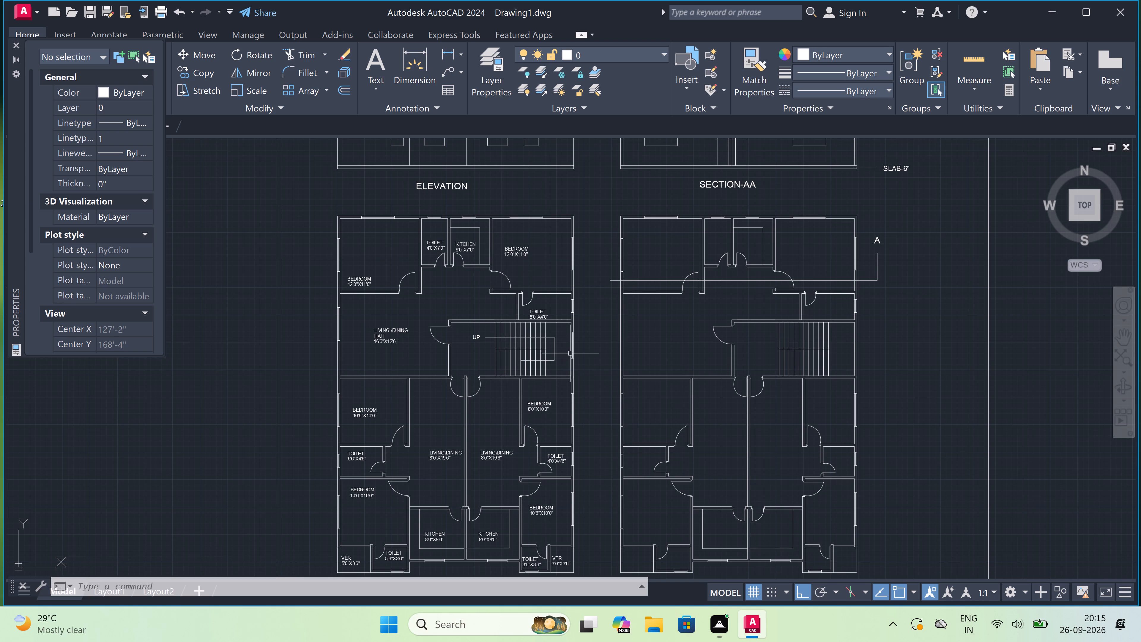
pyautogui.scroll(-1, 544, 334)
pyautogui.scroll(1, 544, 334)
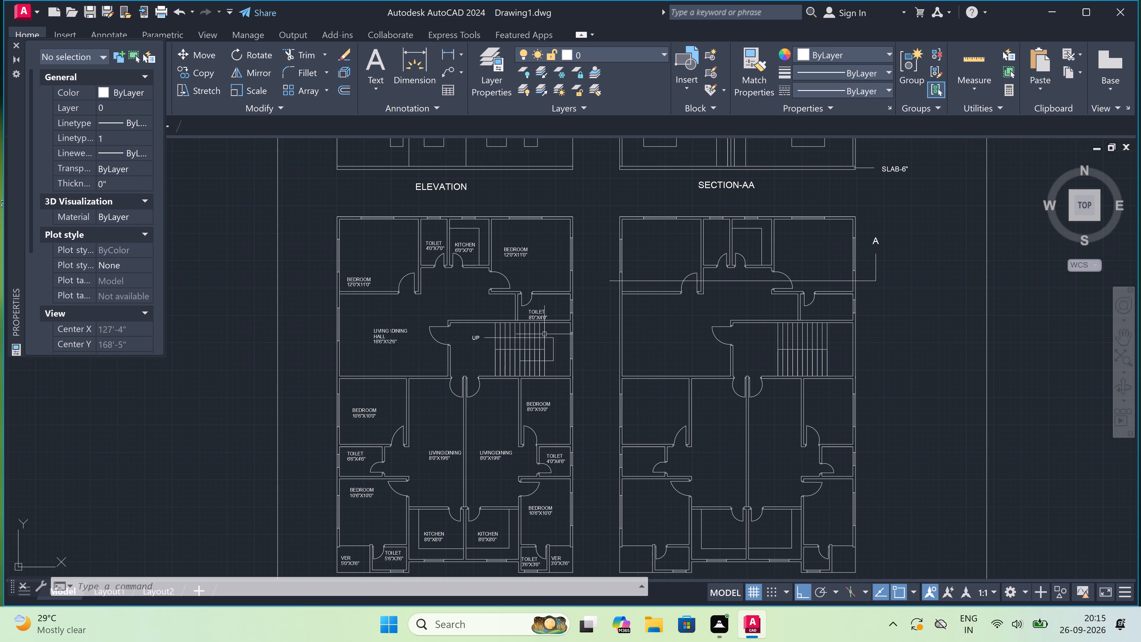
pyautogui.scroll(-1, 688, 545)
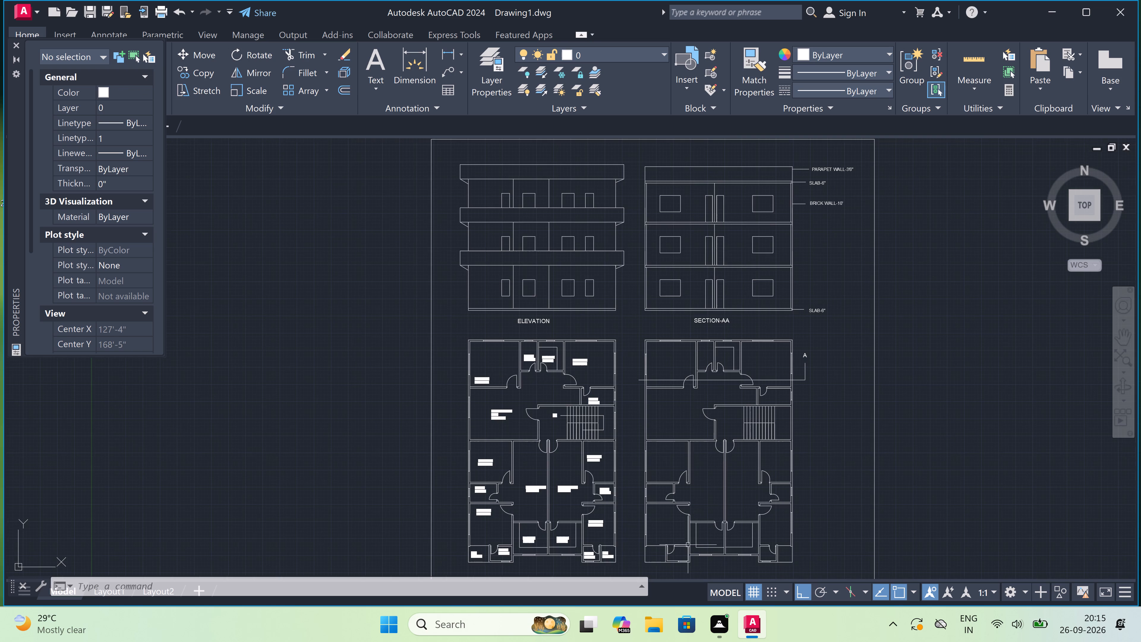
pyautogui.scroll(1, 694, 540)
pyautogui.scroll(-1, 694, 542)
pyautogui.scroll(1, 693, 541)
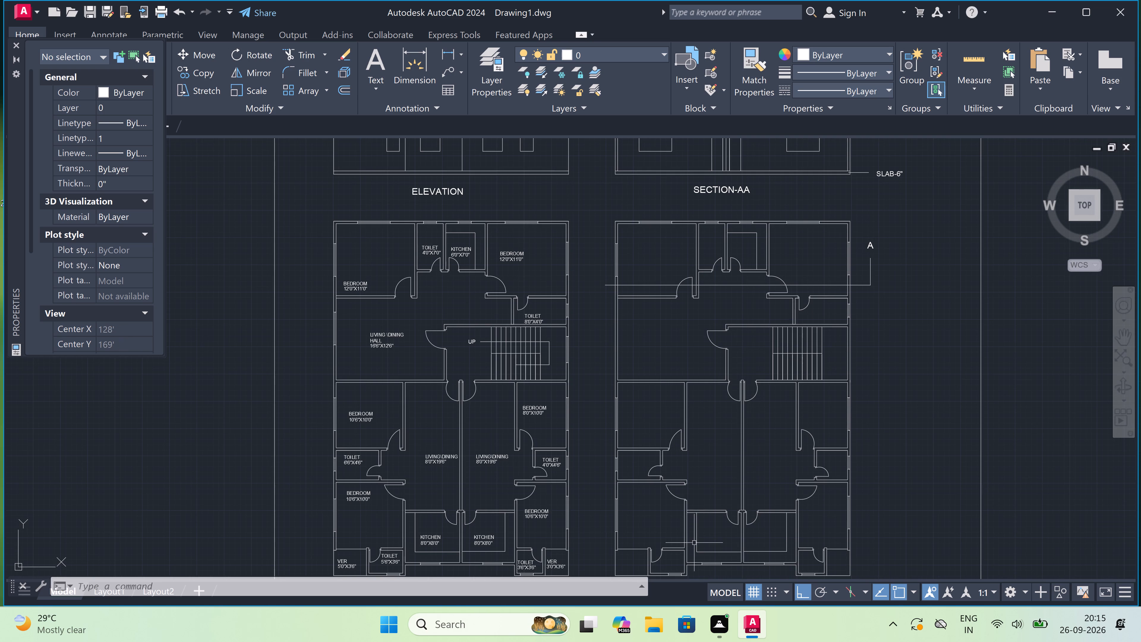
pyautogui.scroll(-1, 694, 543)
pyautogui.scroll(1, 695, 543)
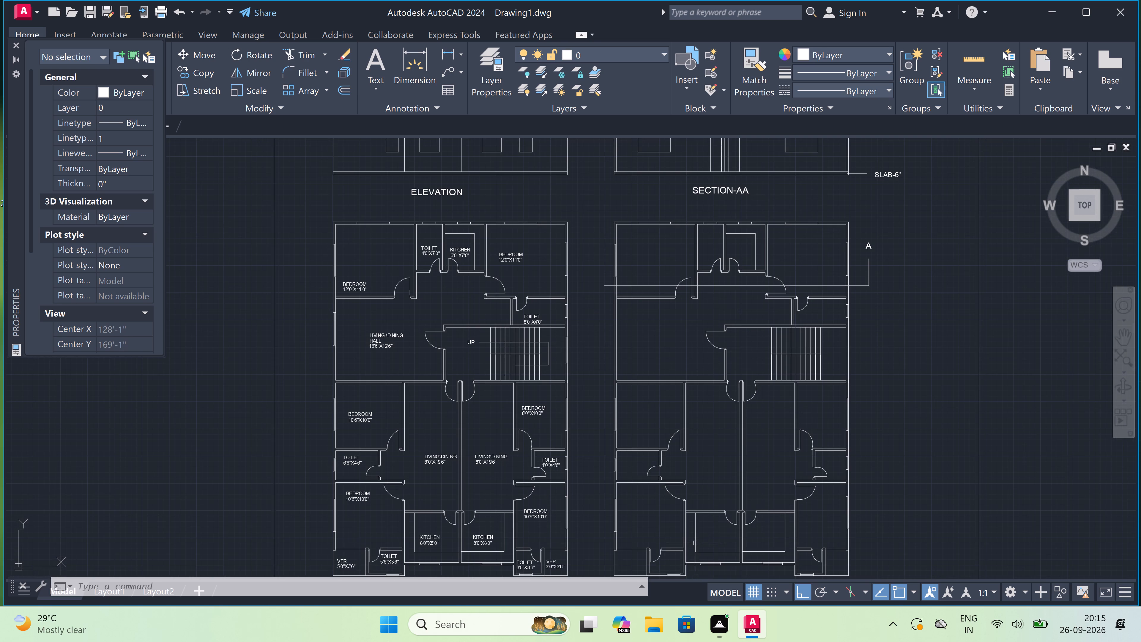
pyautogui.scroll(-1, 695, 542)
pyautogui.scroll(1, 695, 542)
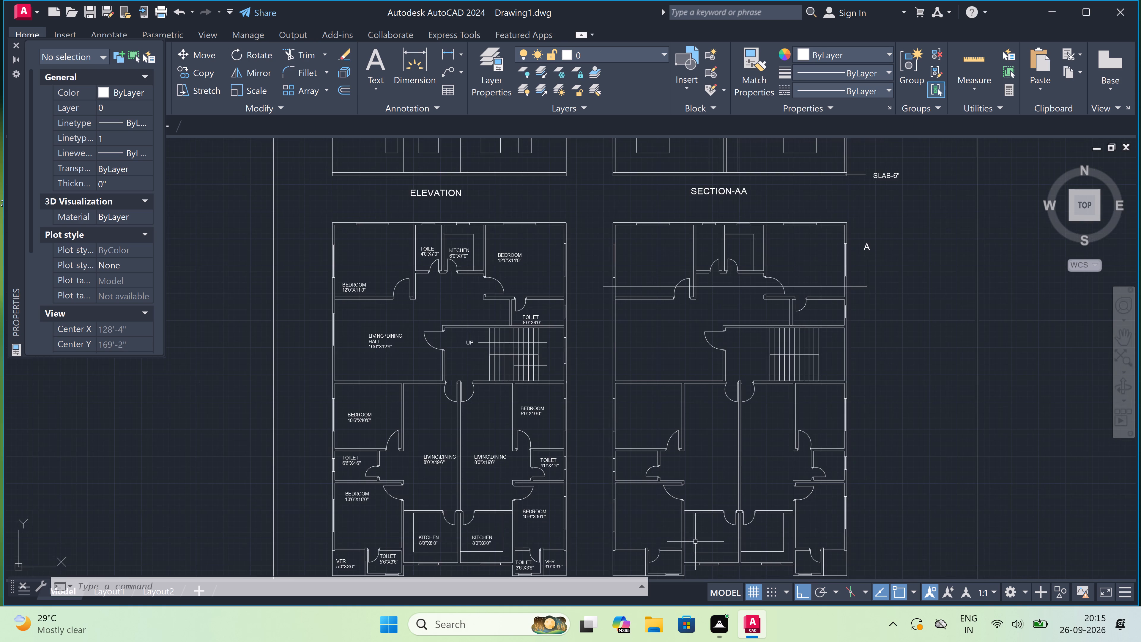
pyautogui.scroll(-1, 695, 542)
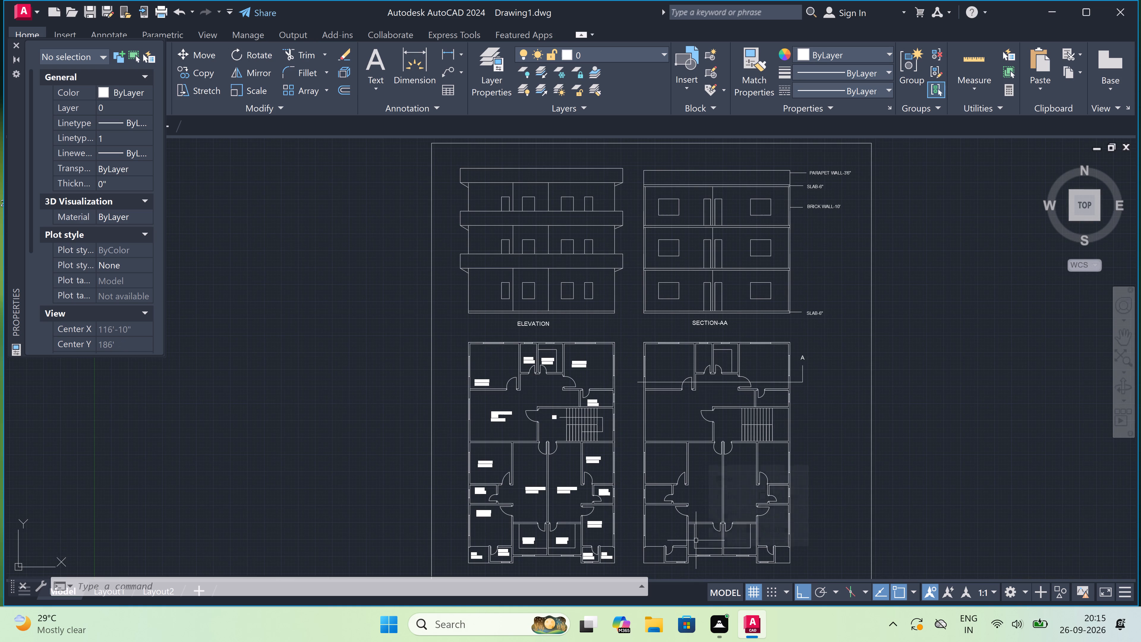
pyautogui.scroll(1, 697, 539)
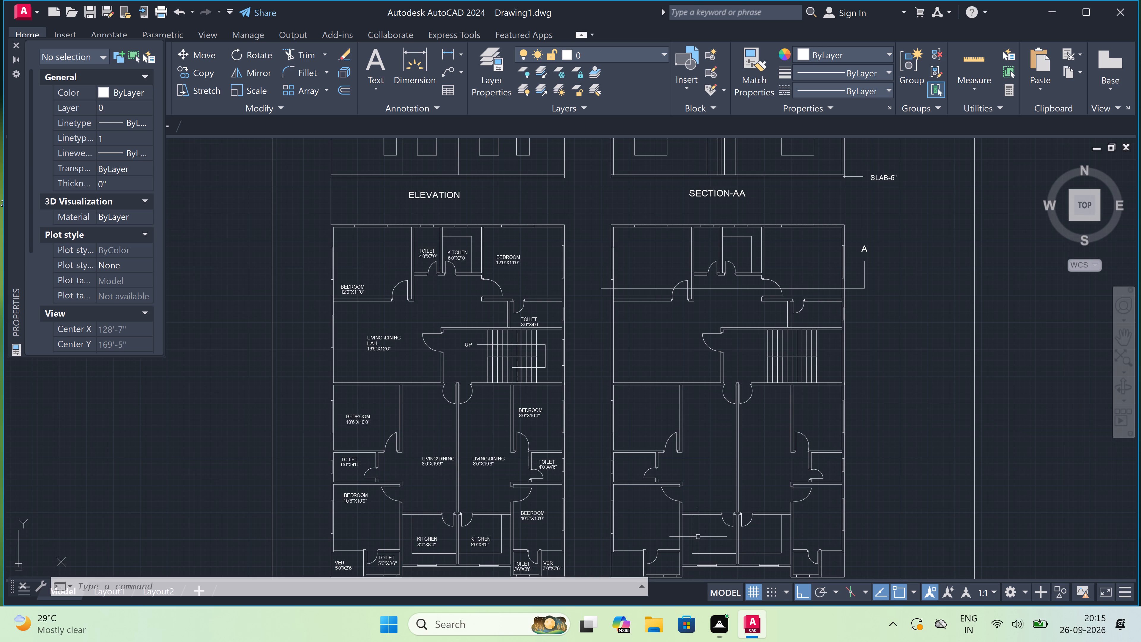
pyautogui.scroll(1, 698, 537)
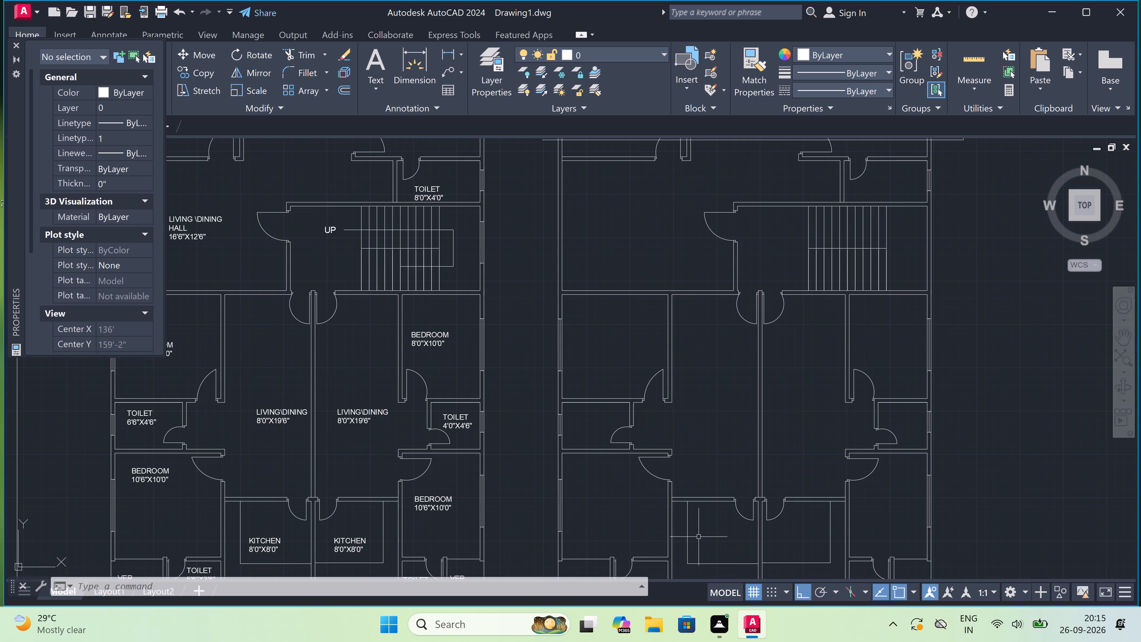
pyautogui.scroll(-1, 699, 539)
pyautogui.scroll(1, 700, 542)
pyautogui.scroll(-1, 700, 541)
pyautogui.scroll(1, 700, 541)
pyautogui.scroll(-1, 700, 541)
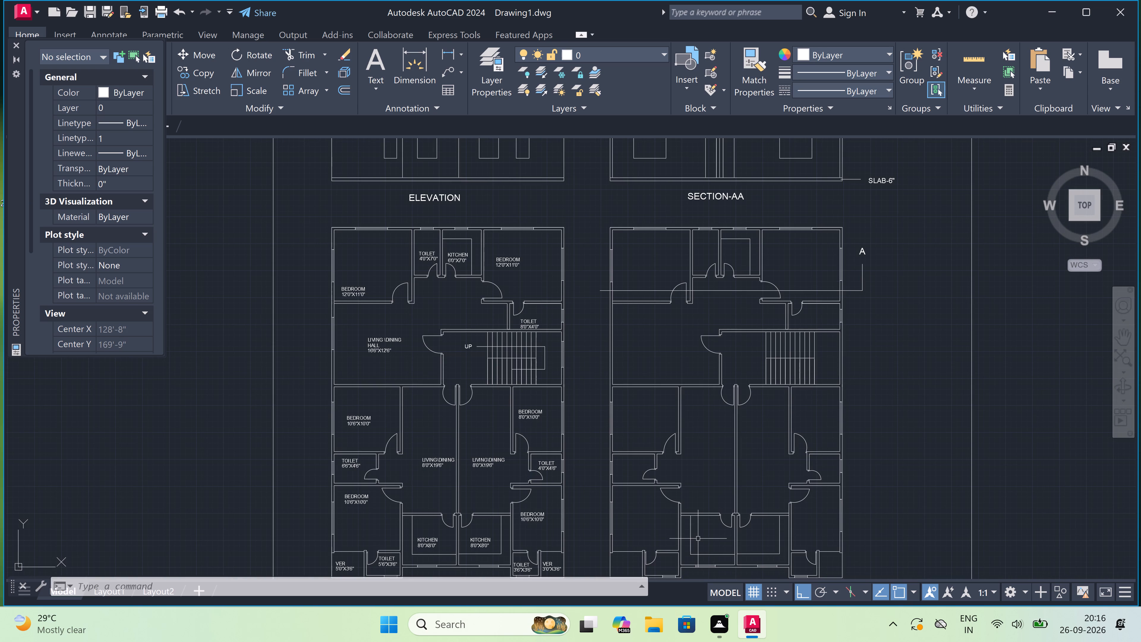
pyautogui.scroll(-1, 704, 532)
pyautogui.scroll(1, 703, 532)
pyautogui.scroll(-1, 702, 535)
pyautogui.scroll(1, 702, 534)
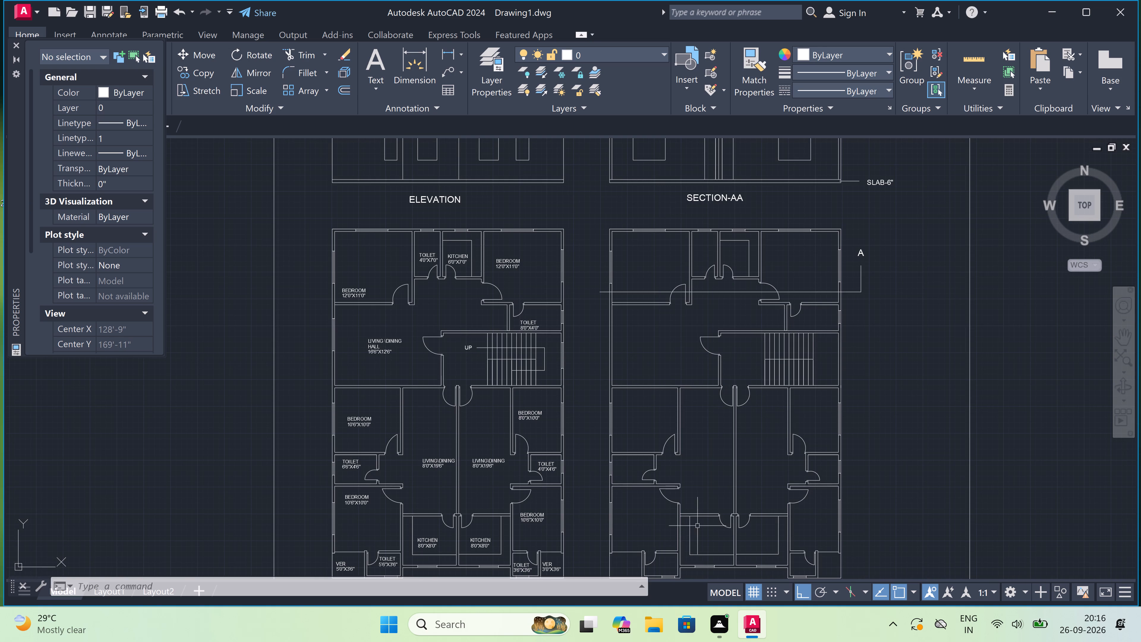
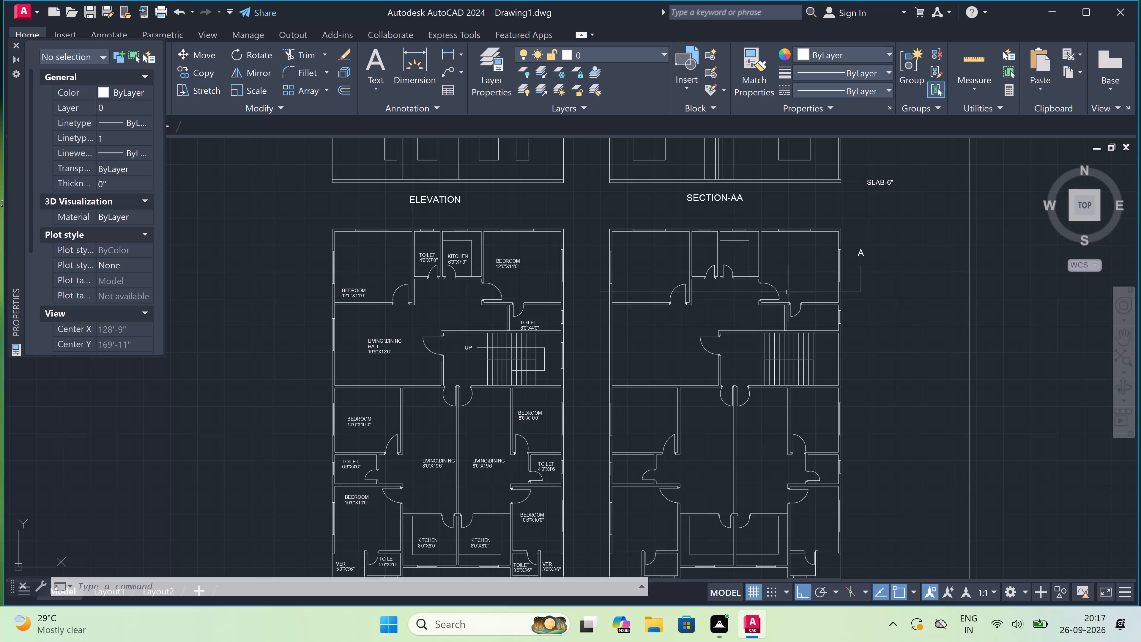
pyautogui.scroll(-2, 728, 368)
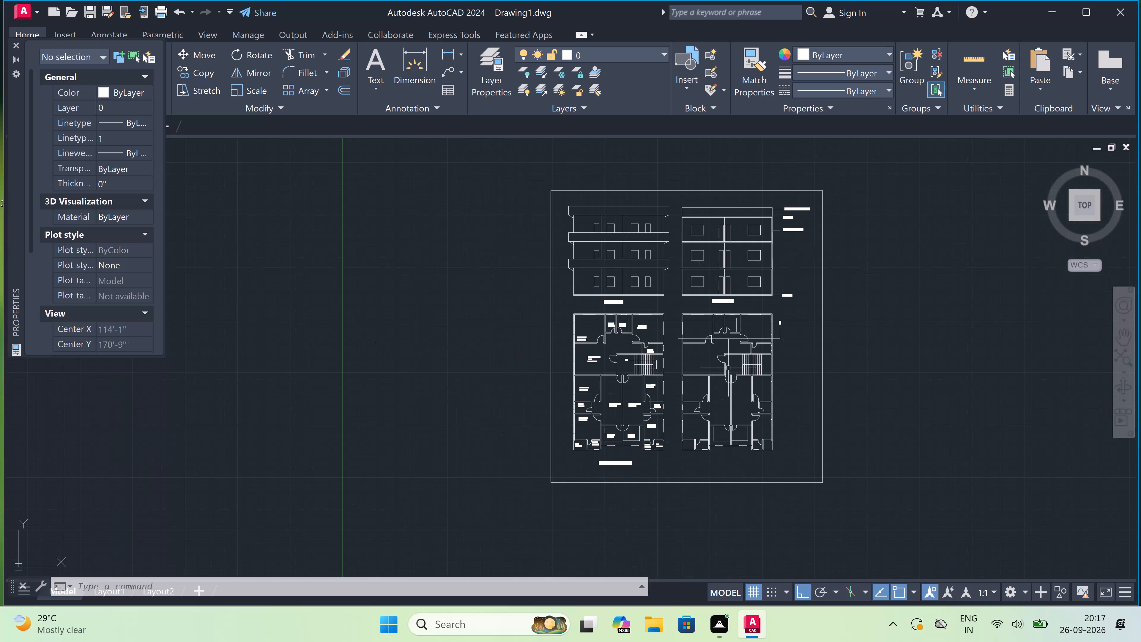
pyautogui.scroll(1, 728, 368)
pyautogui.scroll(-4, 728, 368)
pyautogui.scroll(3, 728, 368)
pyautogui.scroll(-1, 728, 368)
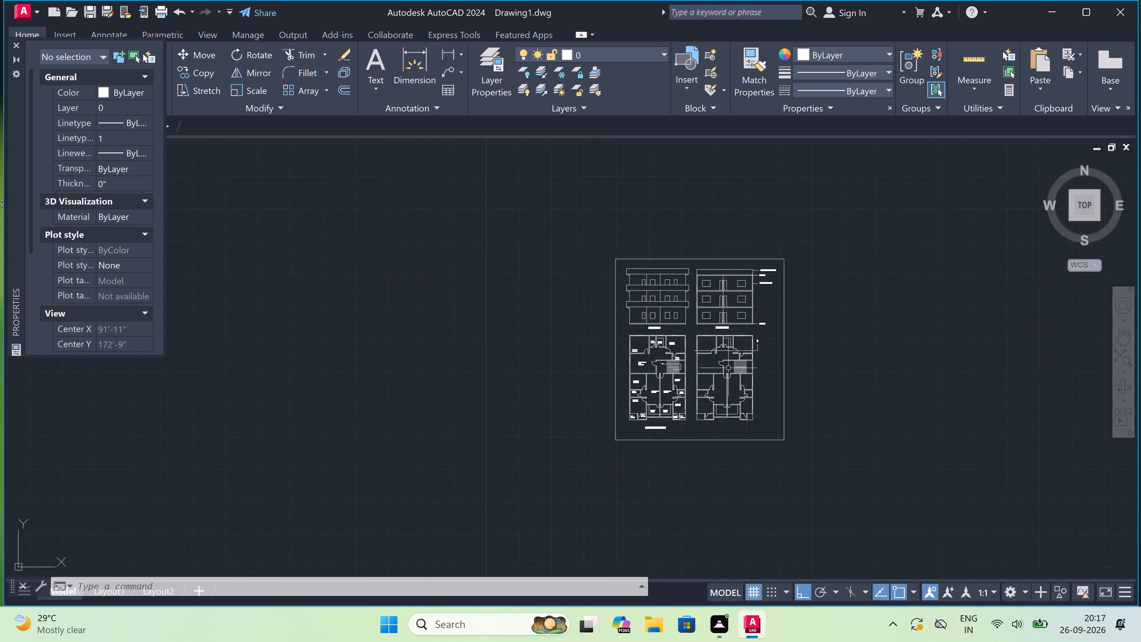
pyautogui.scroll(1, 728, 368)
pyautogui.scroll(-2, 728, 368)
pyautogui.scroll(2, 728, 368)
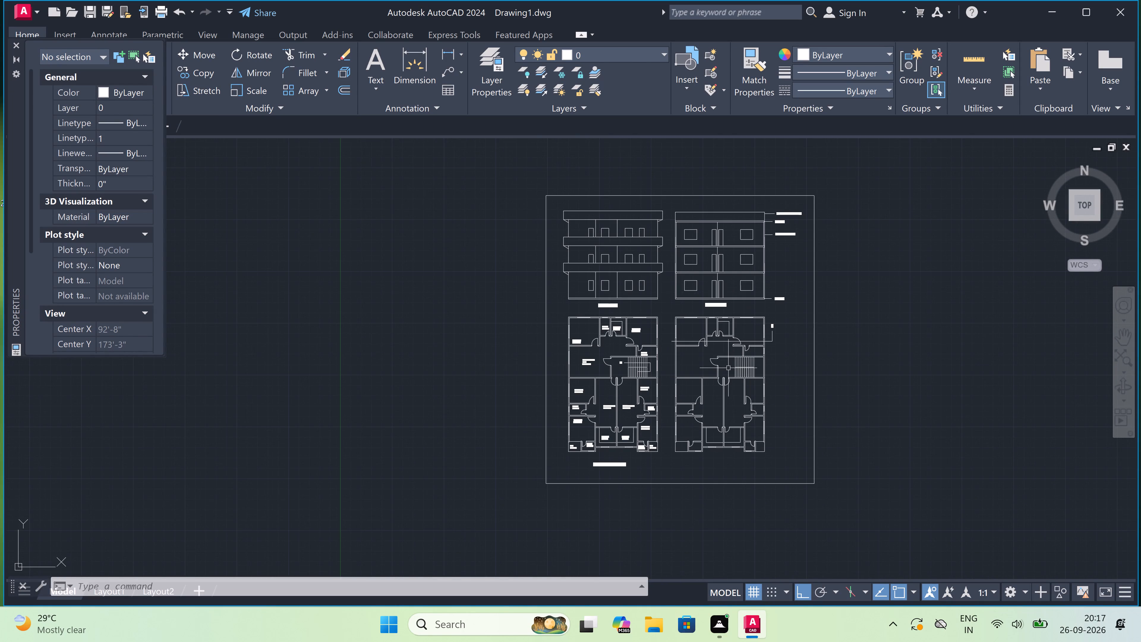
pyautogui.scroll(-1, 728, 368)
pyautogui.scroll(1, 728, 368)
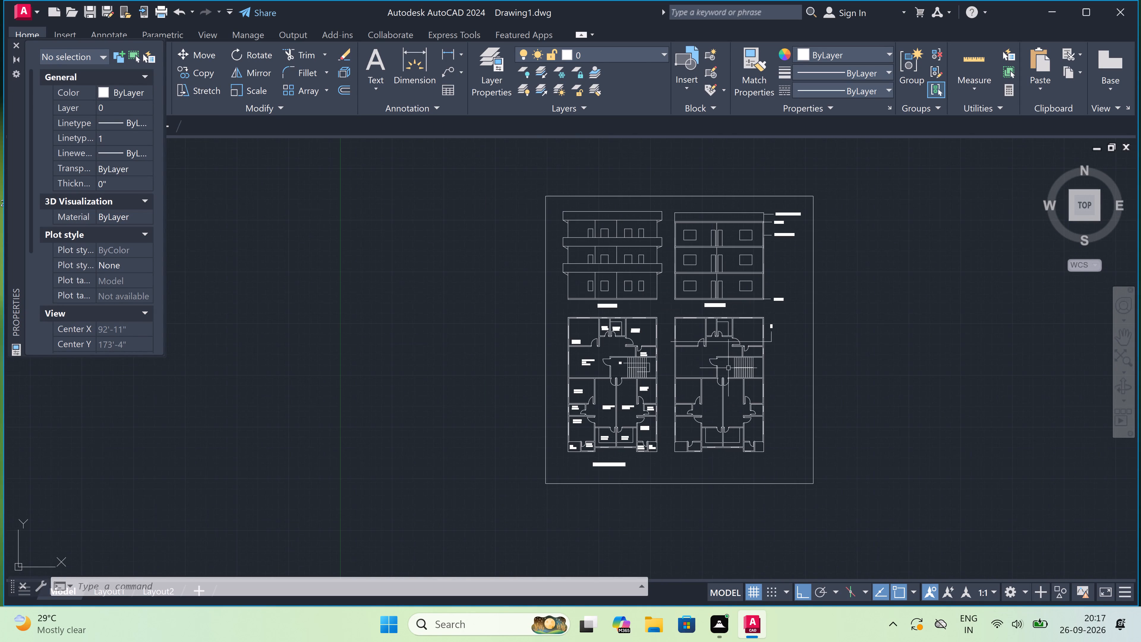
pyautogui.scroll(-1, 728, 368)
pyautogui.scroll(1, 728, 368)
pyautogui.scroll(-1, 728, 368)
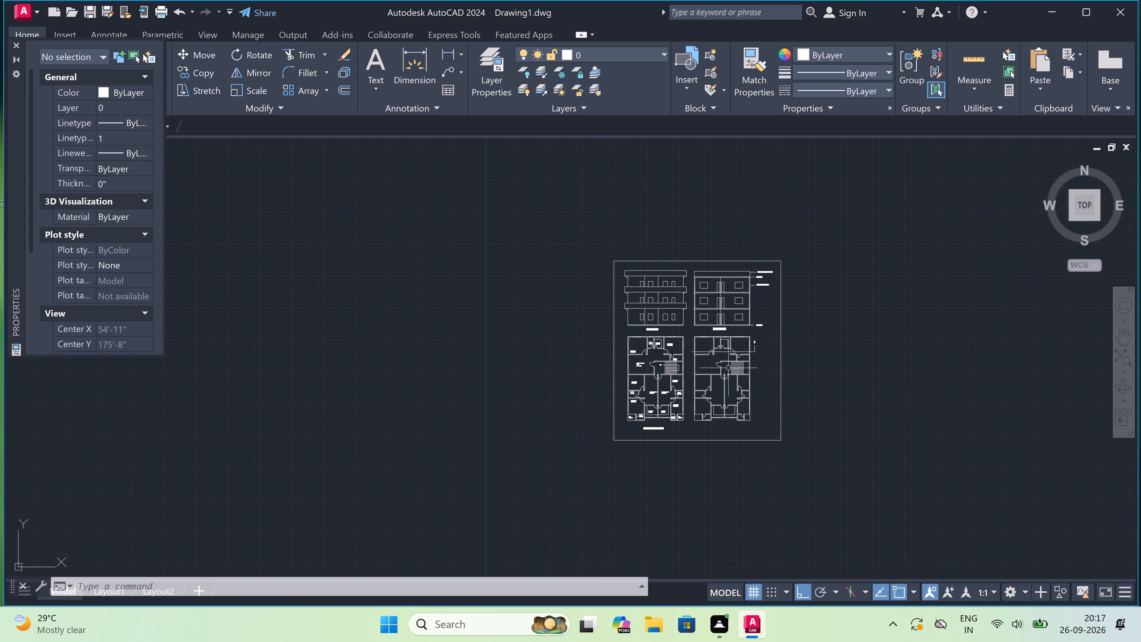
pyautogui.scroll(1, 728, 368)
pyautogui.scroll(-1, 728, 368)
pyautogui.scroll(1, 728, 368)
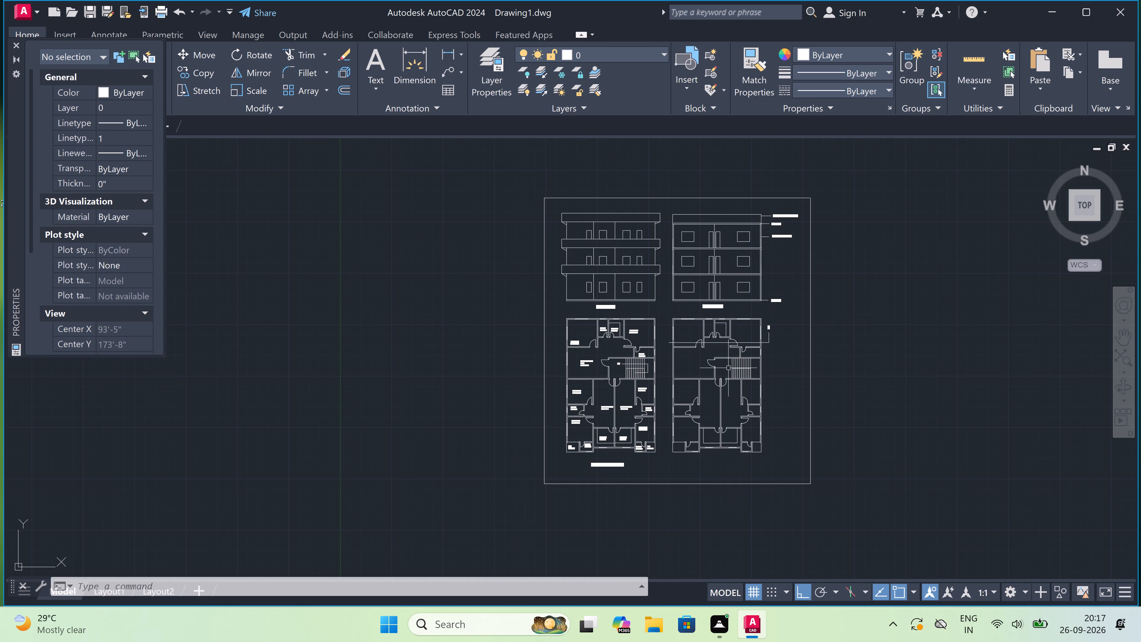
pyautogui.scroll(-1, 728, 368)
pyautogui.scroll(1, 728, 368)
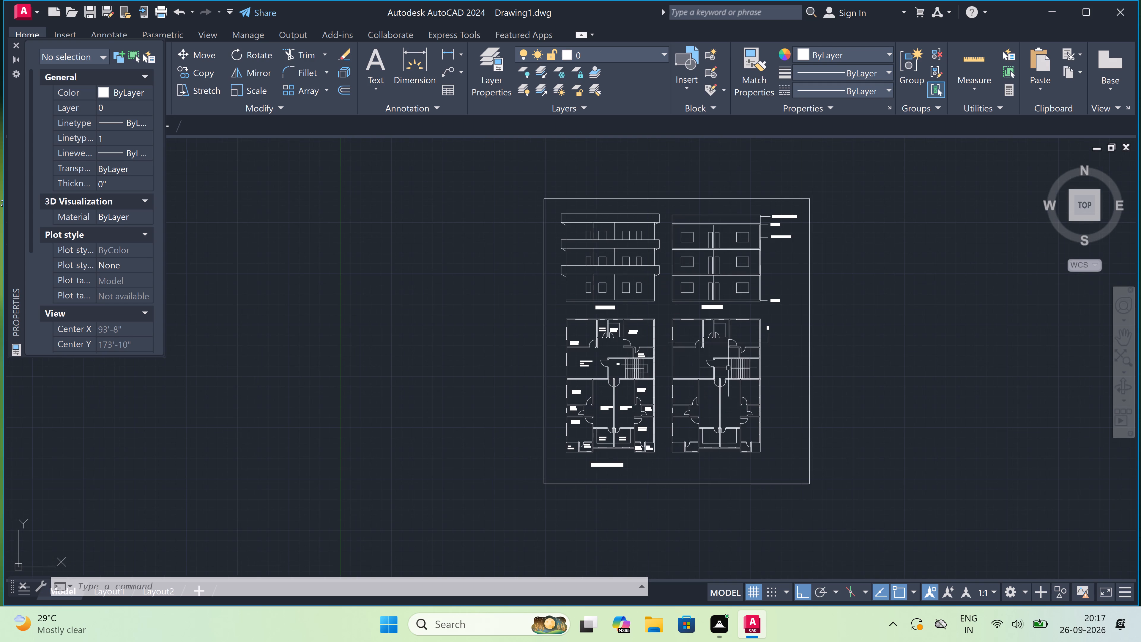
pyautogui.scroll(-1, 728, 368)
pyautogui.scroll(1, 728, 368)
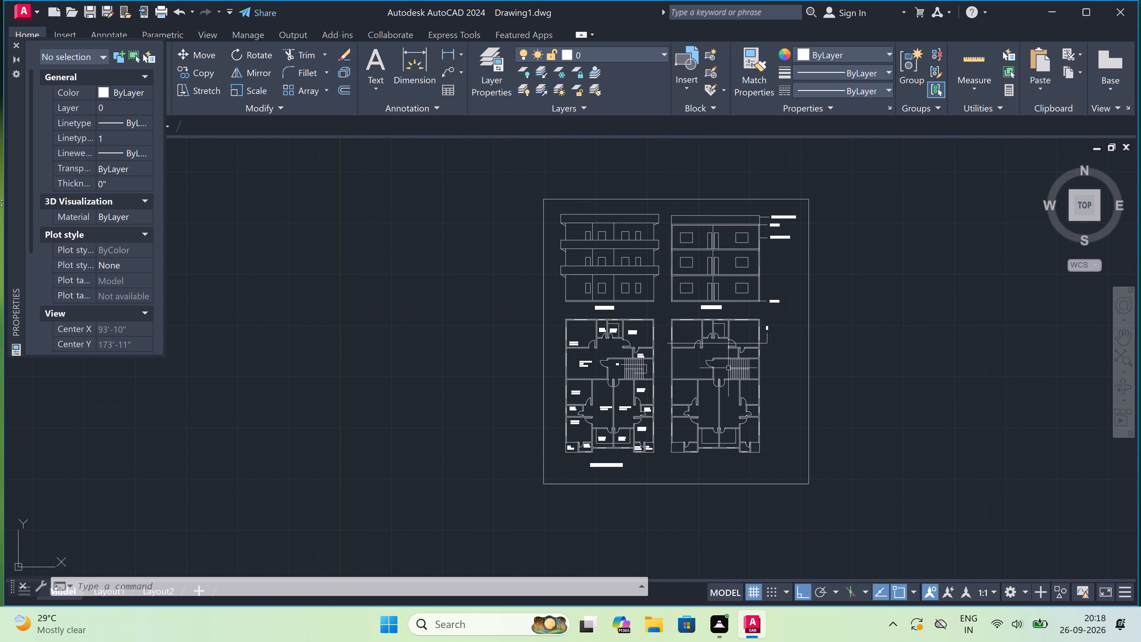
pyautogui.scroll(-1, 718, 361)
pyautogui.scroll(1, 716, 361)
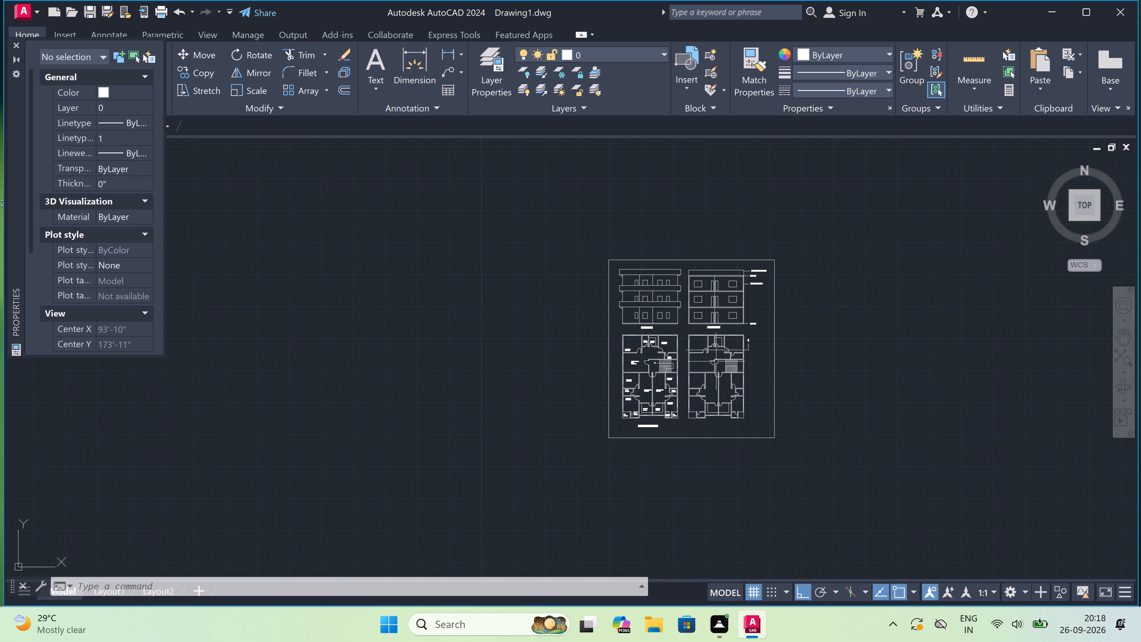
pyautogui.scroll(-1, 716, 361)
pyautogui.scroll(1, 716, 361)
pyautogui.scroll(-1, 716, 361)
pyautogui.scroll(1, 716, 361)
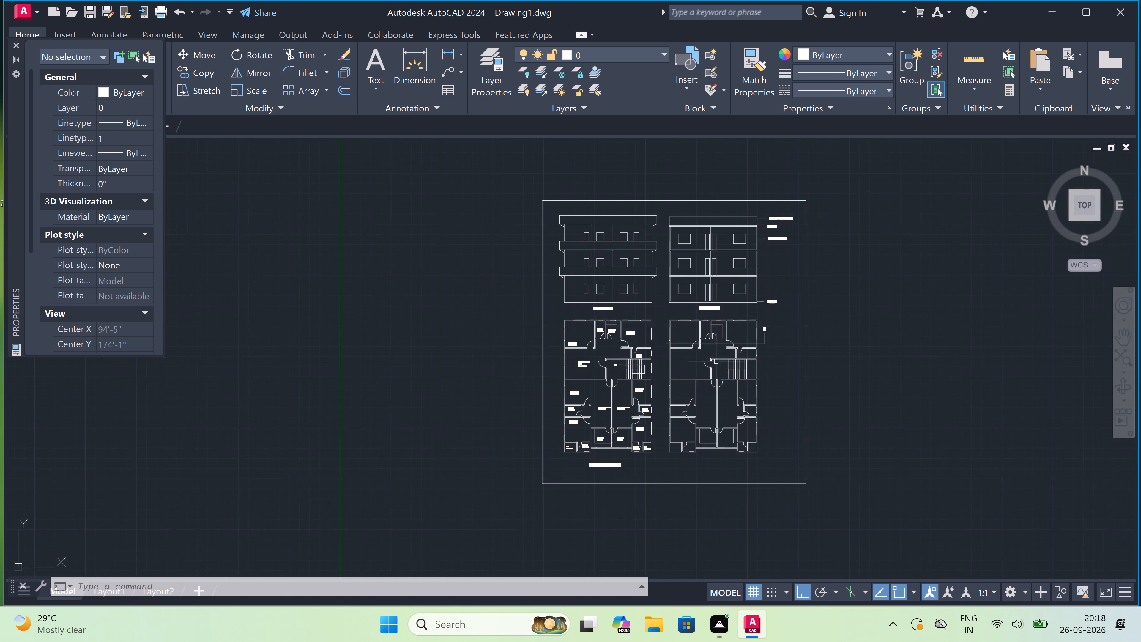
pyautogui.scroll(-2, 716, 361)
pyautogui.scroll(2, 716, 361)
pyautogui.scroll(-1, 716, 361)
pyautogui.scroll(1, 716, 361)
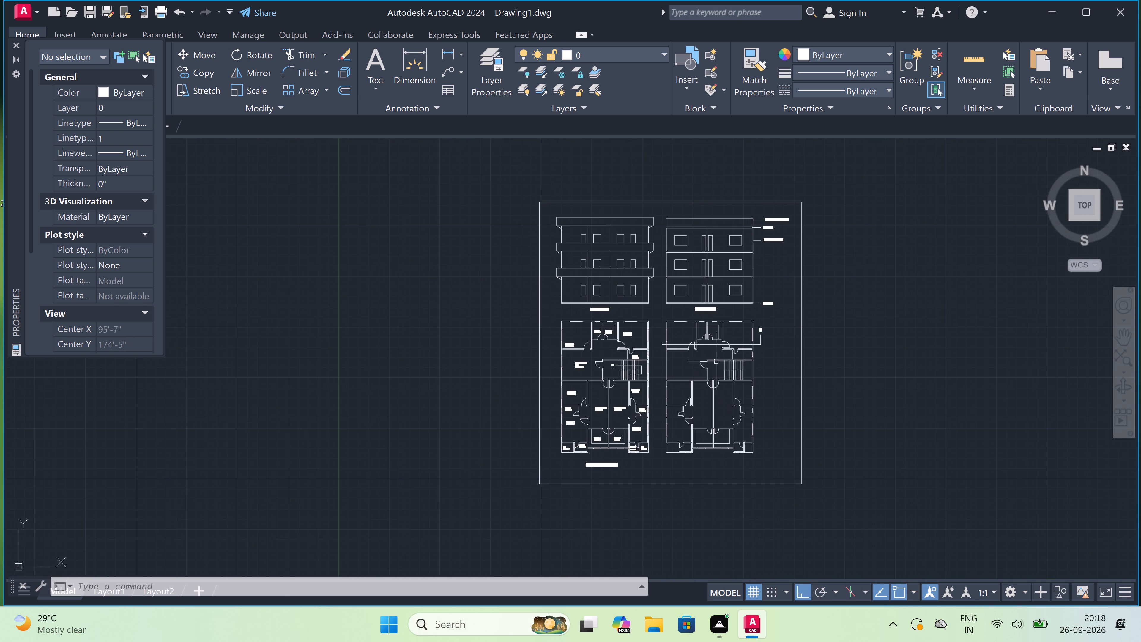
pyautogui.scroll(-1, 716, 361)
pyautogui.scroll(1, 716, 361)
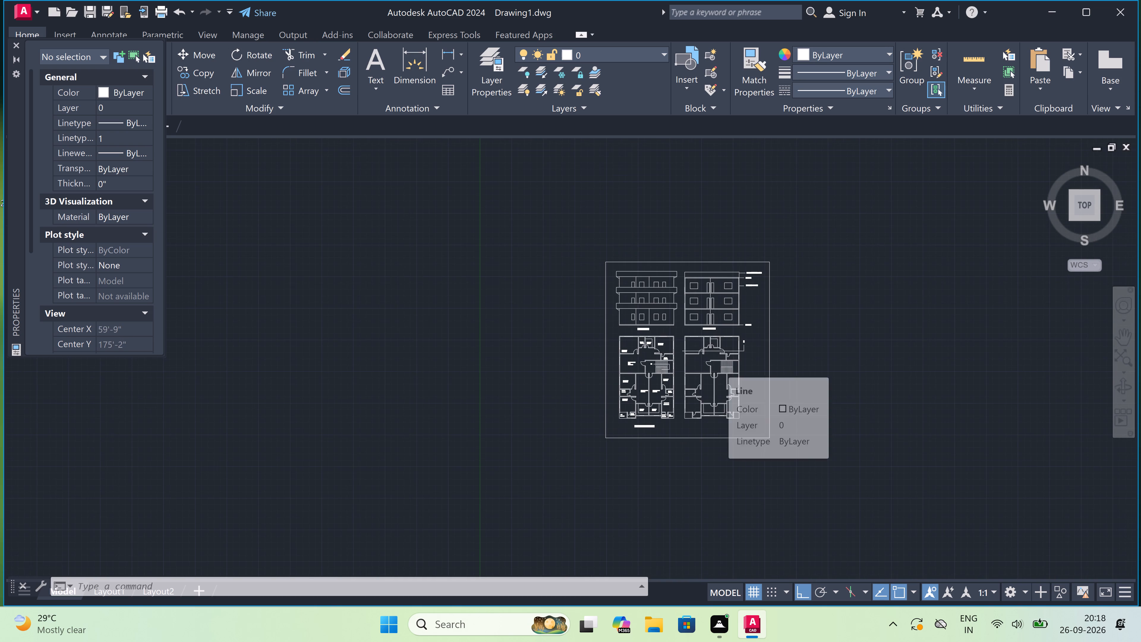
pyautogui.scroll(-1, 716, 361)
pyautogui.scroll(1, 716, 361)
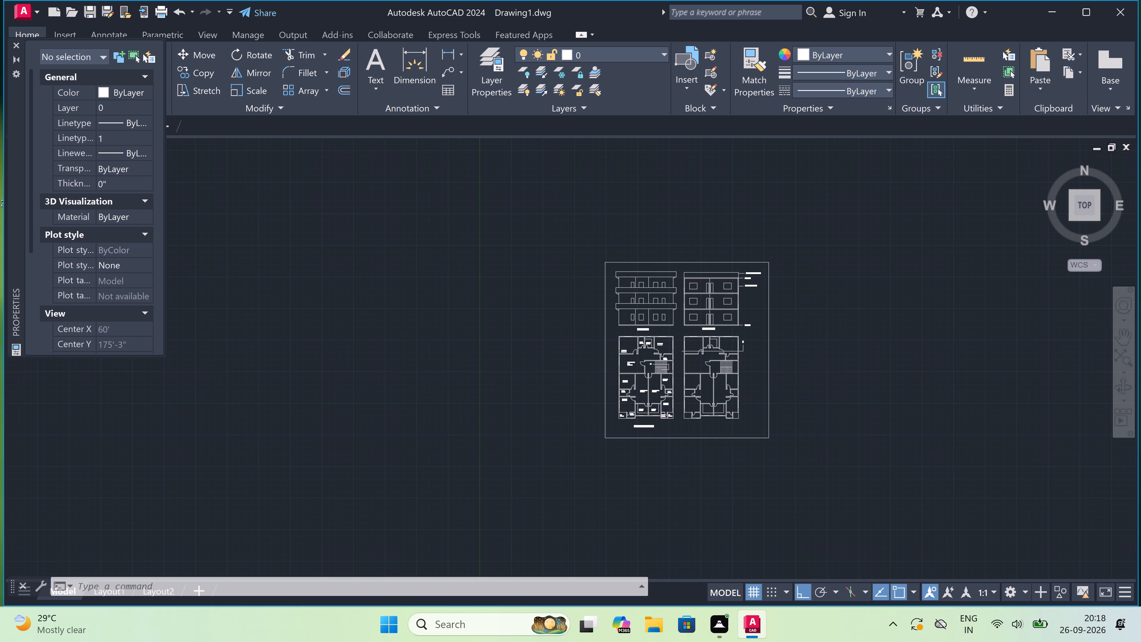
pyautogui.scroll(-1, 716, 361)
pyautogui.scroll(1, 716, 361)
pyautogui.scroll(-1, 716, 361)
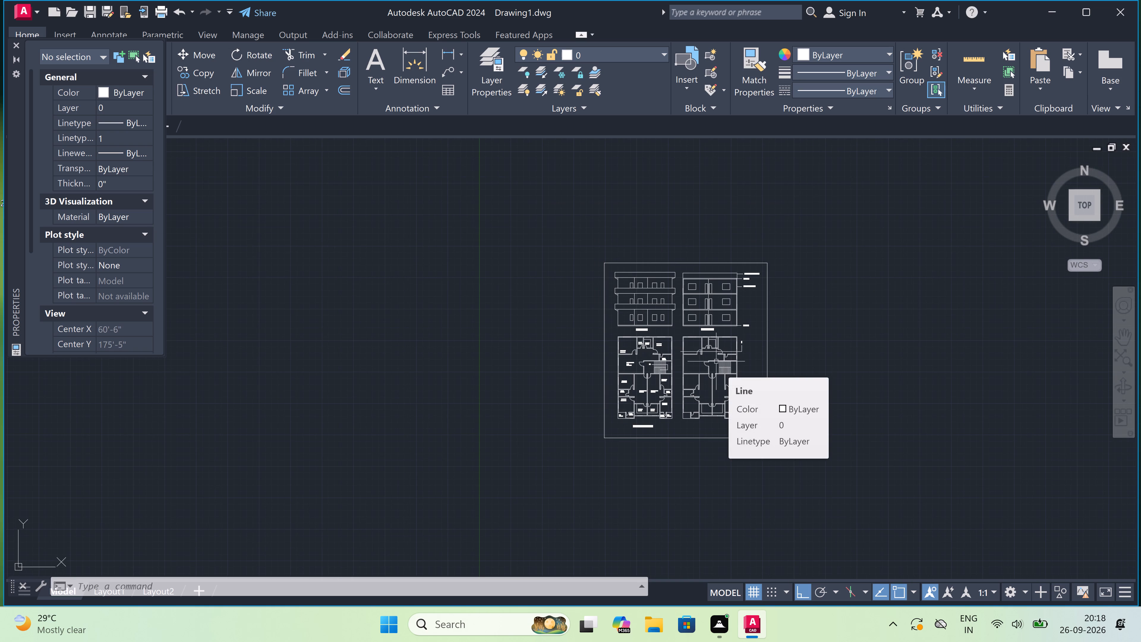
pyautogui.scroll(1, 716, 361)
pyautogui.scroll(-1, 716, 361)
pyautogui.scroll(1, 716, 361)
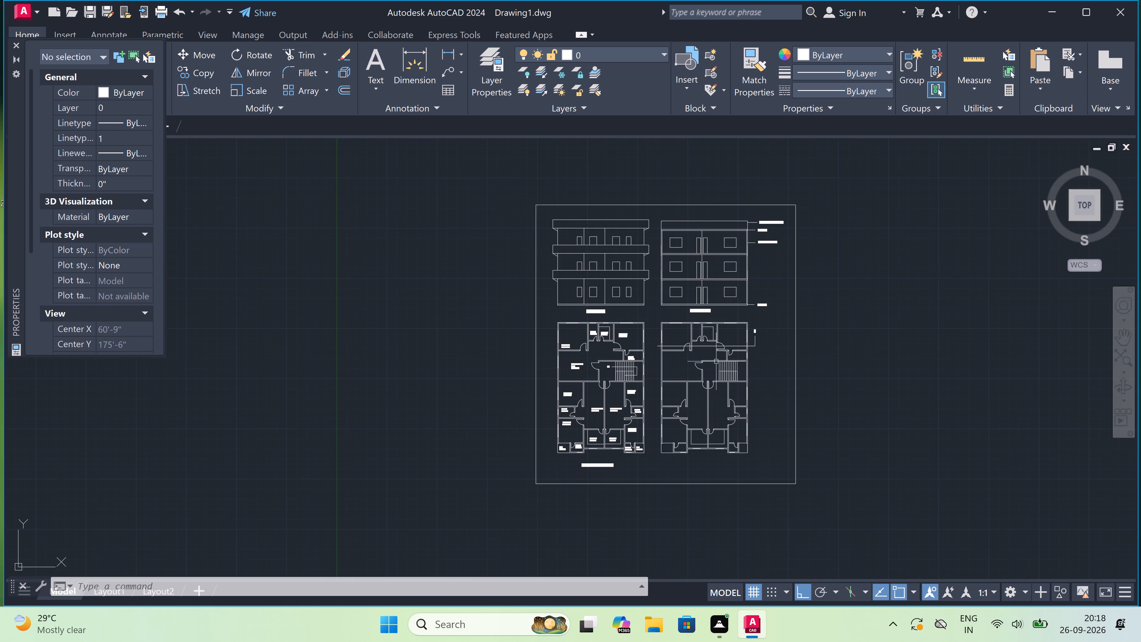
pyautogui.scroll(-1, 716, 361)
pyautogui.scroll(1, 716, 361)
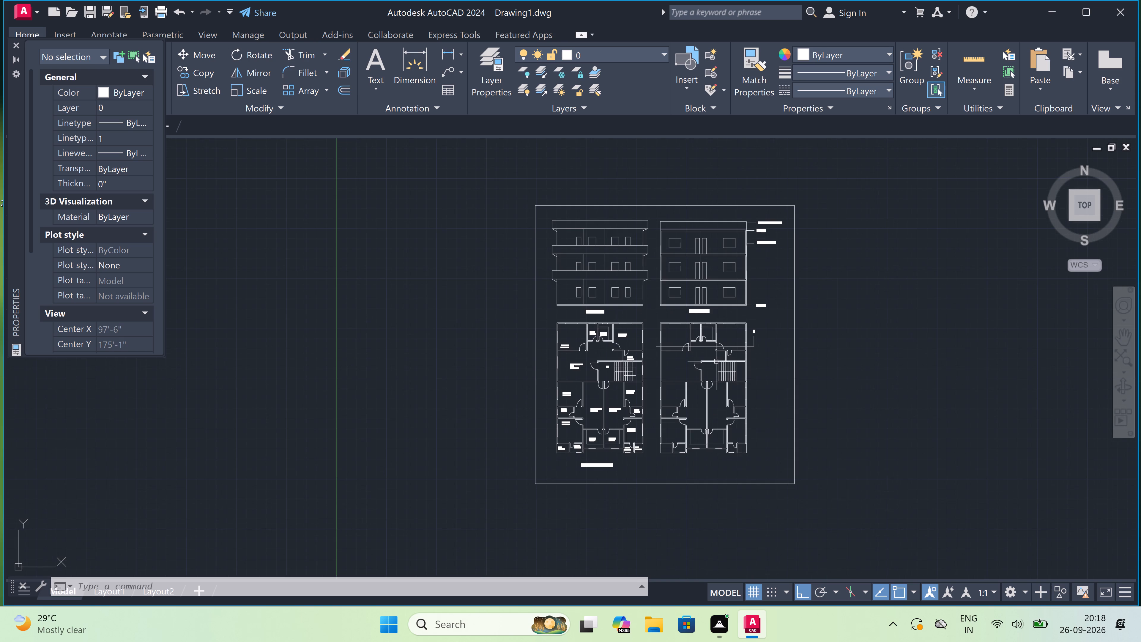
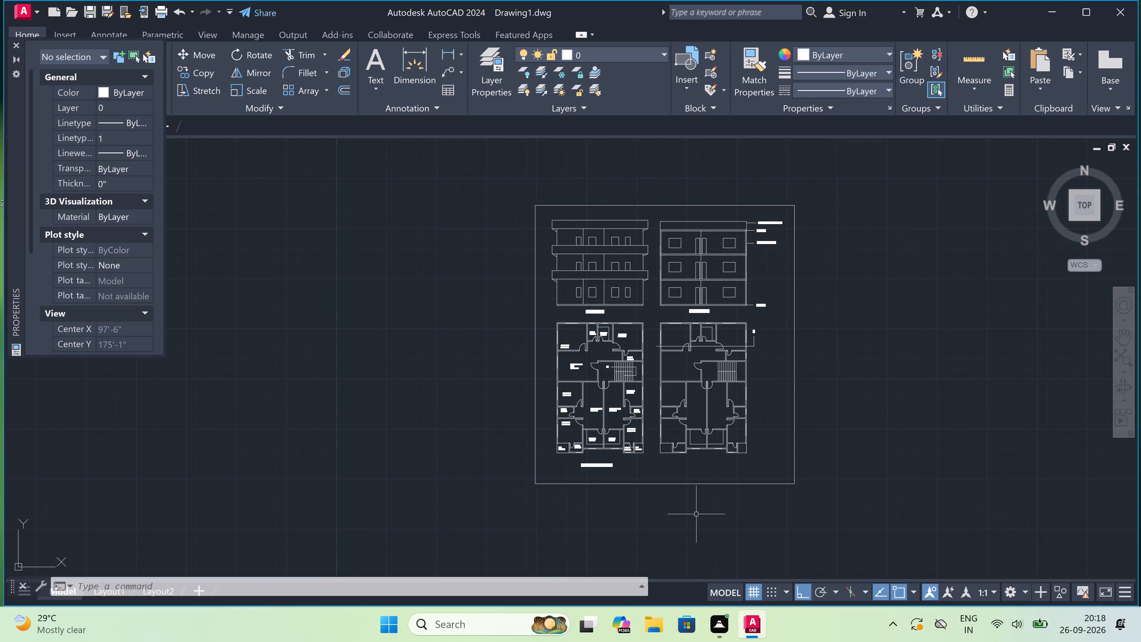
# Examine the sheet's front elevation and its window openings on each floor.
pyautogui.scroll(-1, 647, 494)
pyautogui.scroll(1, 638, 483)
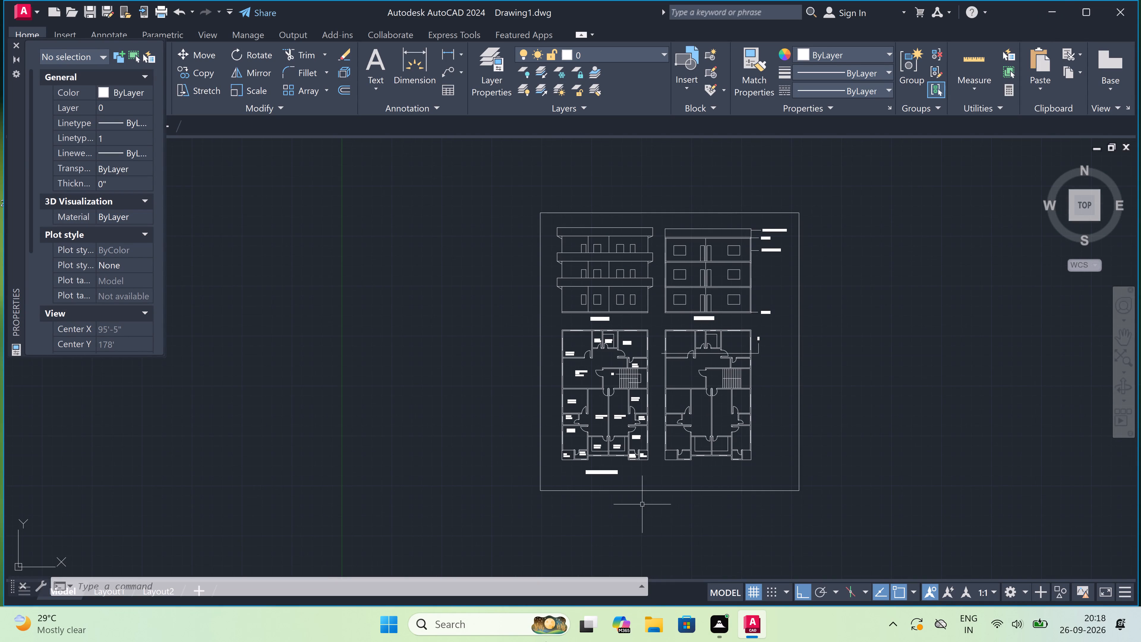
pyautogui.scroll(1, 531, 641)
pyautogui.scroll(-1, 531, 641)
pyautogui.scroll(2, 598, 256)
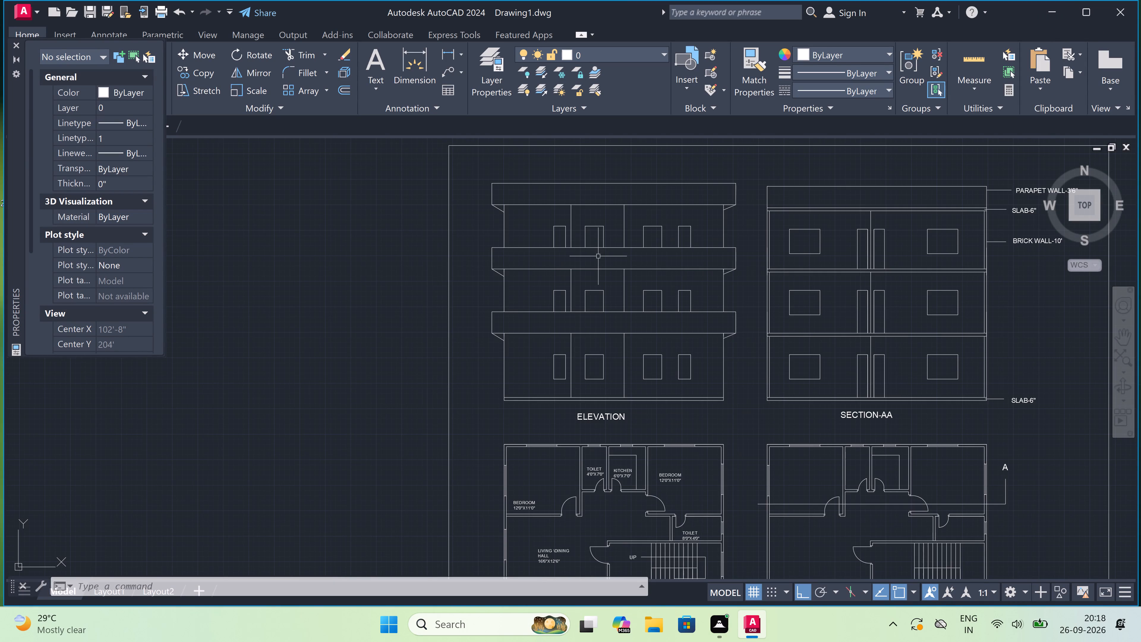
pyautogui.scroll(-1, 598, 256)
pyautogui.scroll(2, 598, 256)
pyautogui.scroll(-2, 598, 256)
pyautogui.scroll(2, 598, 256)
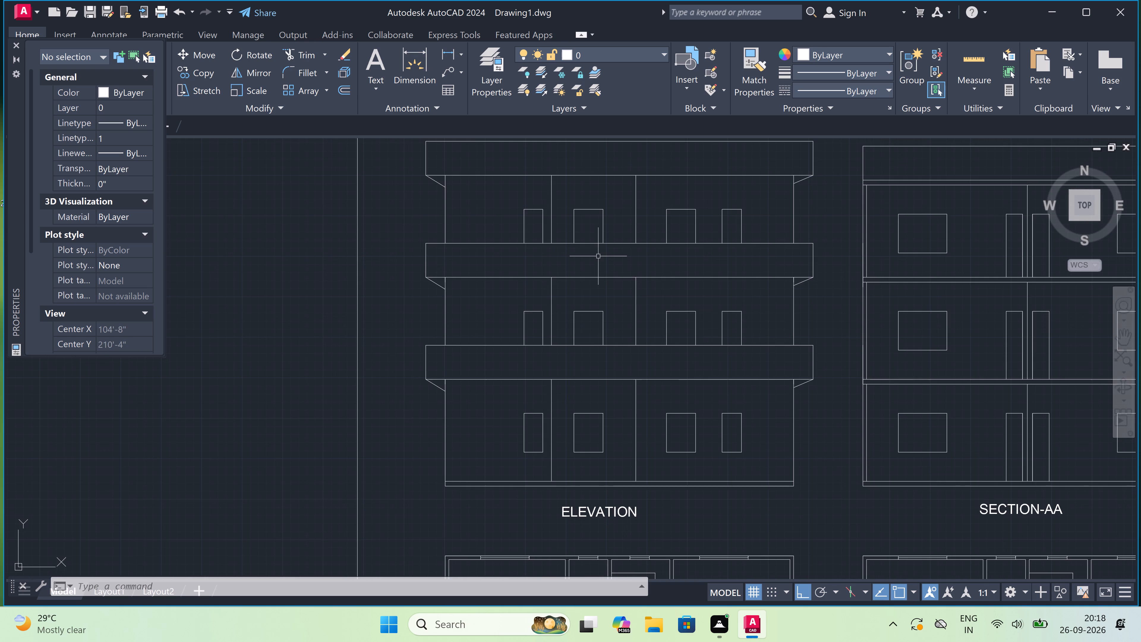
pyautogui.scroll(-1, 598, 256)
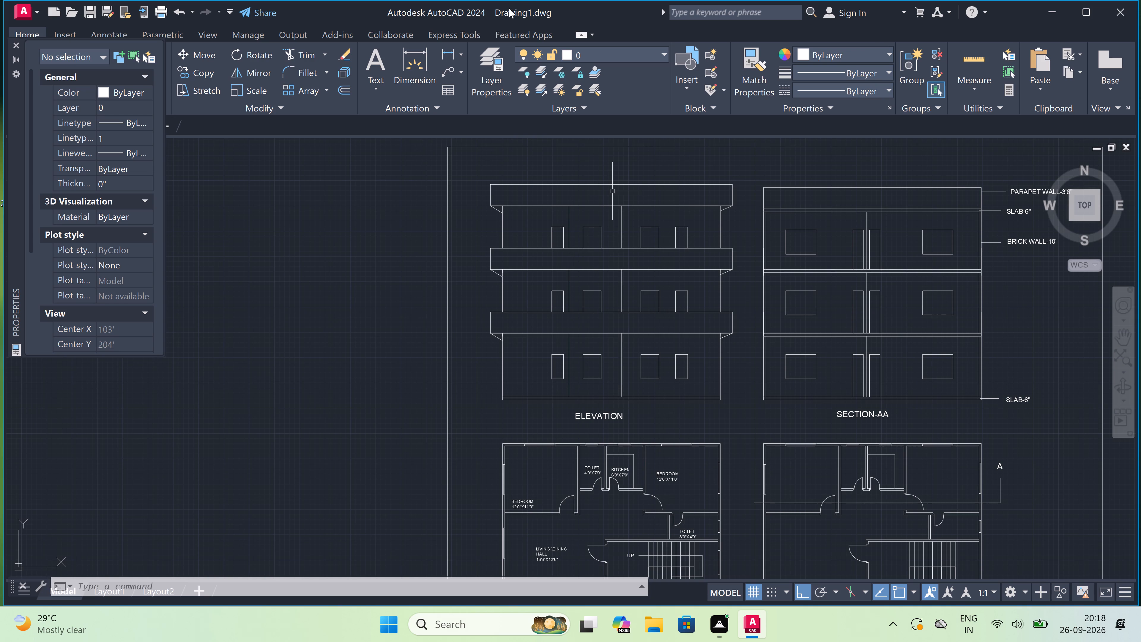
# Draw an inner frame rectangle, slightly inset from the outline, in the leftmost ground-floor window of the elevation.
pyautogui.press('r')
pyautogui.write('EC')
pyautogui.press('space')
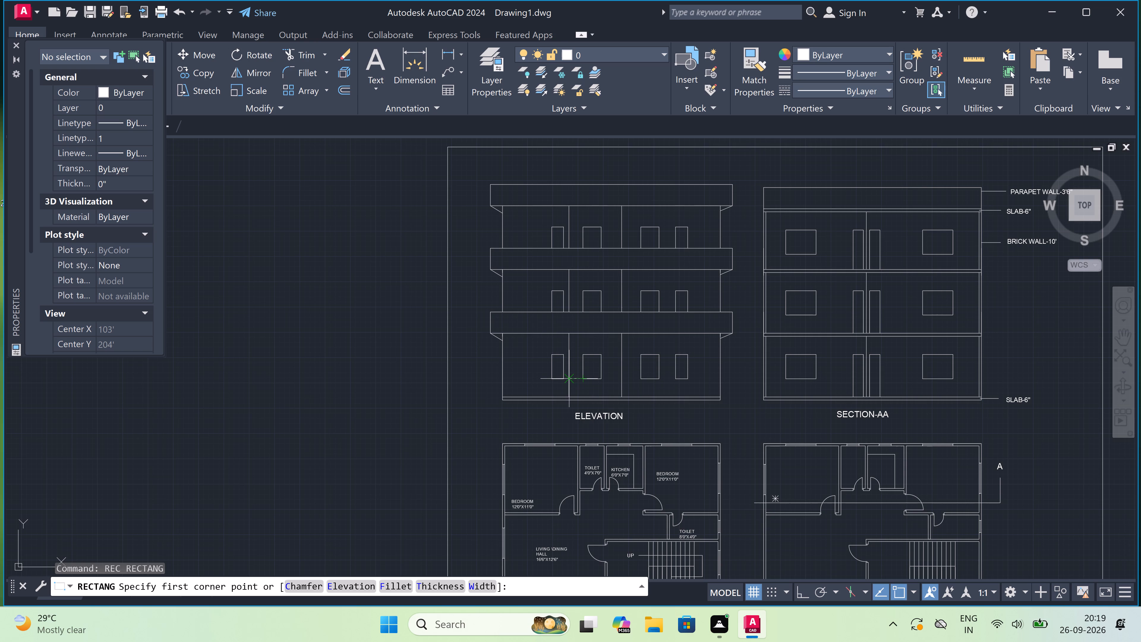
pyautogui.scroll(6, 549, 356)
pyautogui.scroll(-2, 560, 349)
pyautogui.scroll(2, 561, 349)
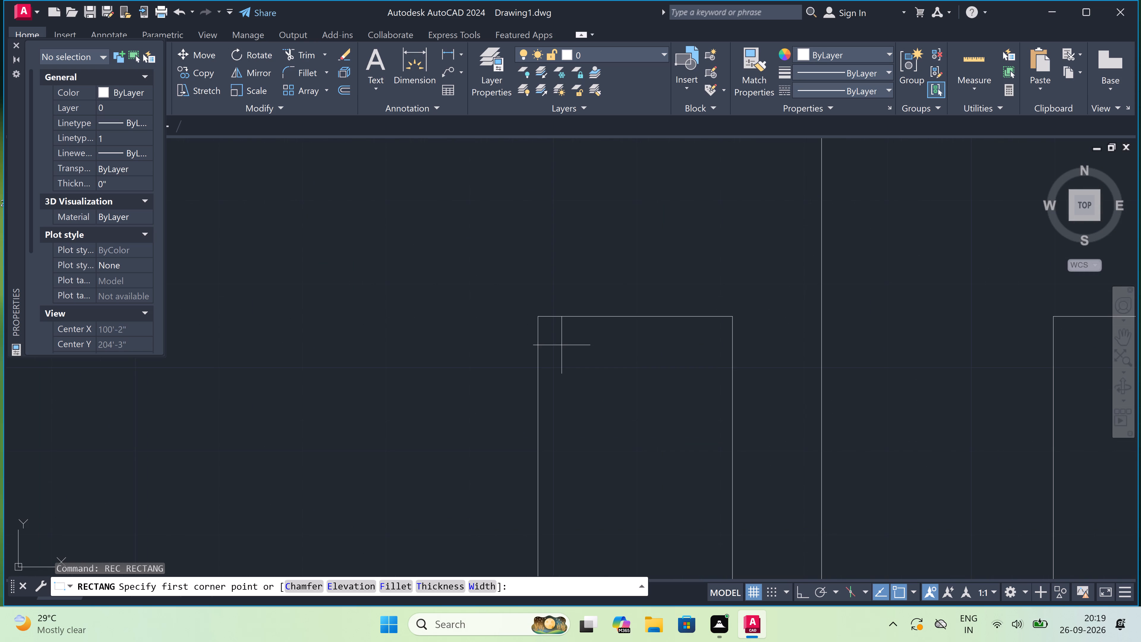
pyautogui.click(560, 342)
pyautogui.scroll(-4, 578, 378)
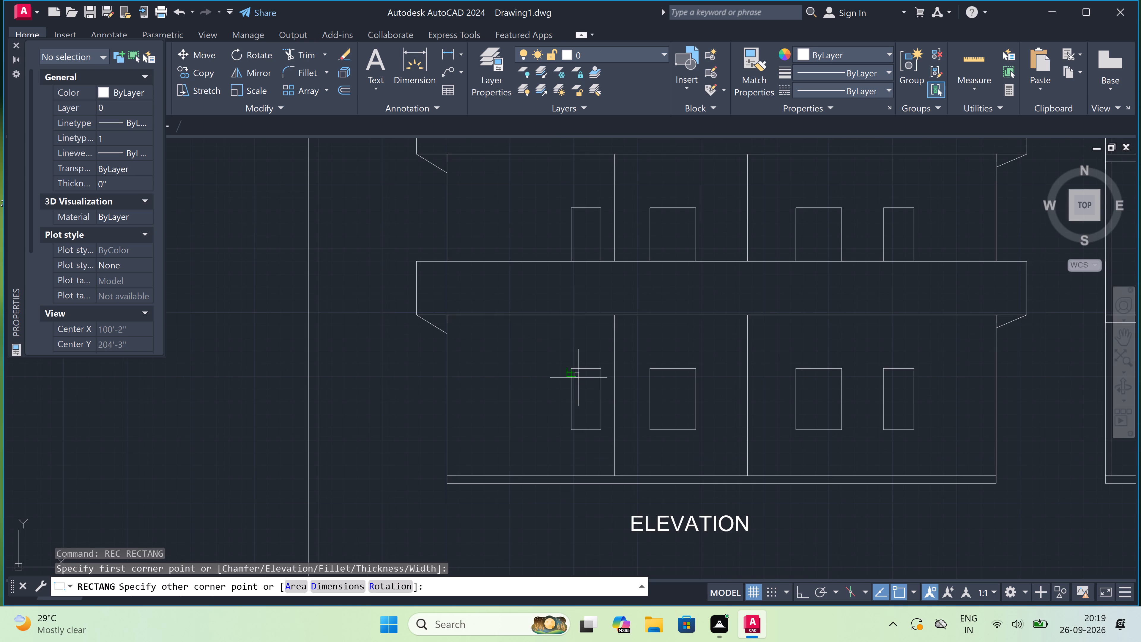
pyautogui.scroll(4, 585, 399)
pyautogui.scroll(-2, 597, 449)
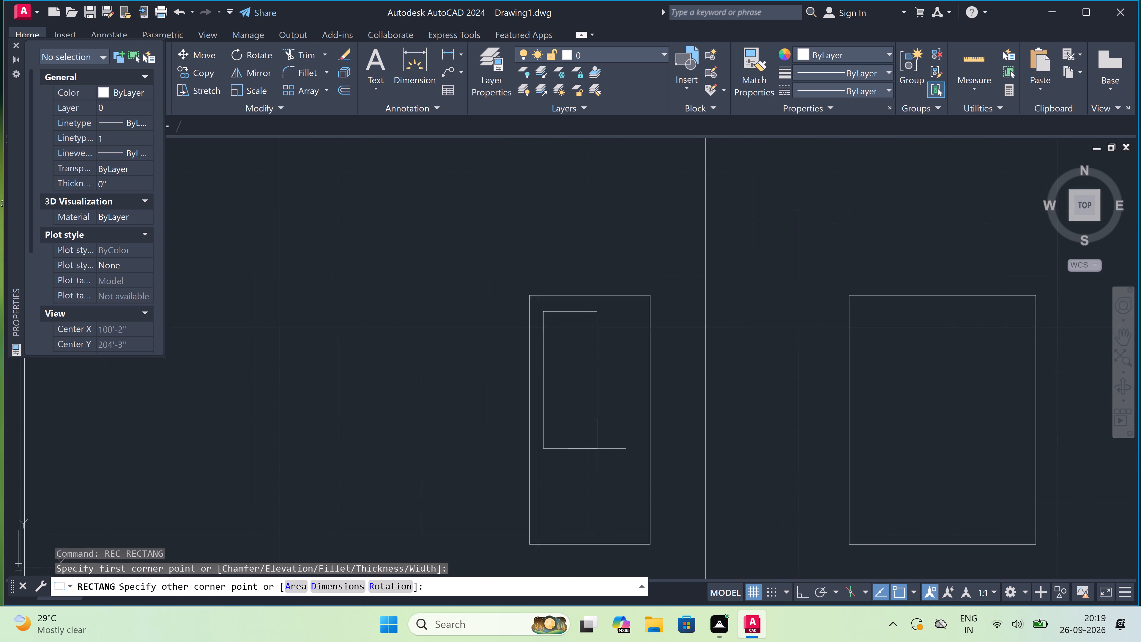
pyautogui.scroll(3, 601, 467)
pyautogui.scroll(-2, 608, 475)
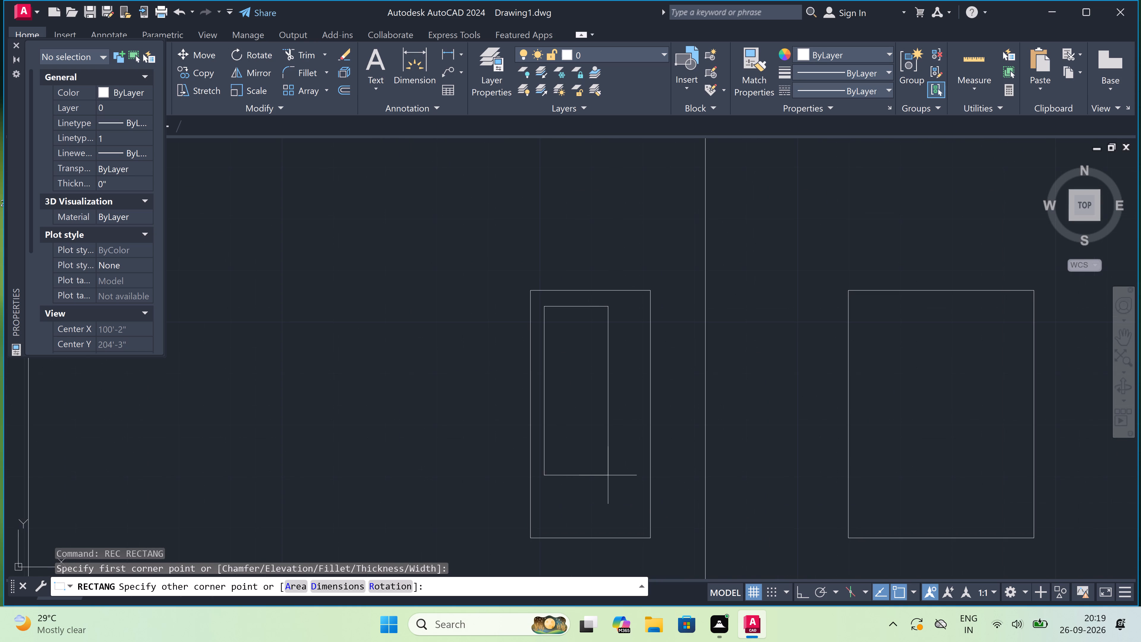
pyautogui.click(636, 517)
# Draw a narrowly inset inner frame rectangle in the second ground-floor window from the left in the elevation.
pyautogui.scroll(-5, 605, 473)
pyautogui.scroll(2, 634, 462)
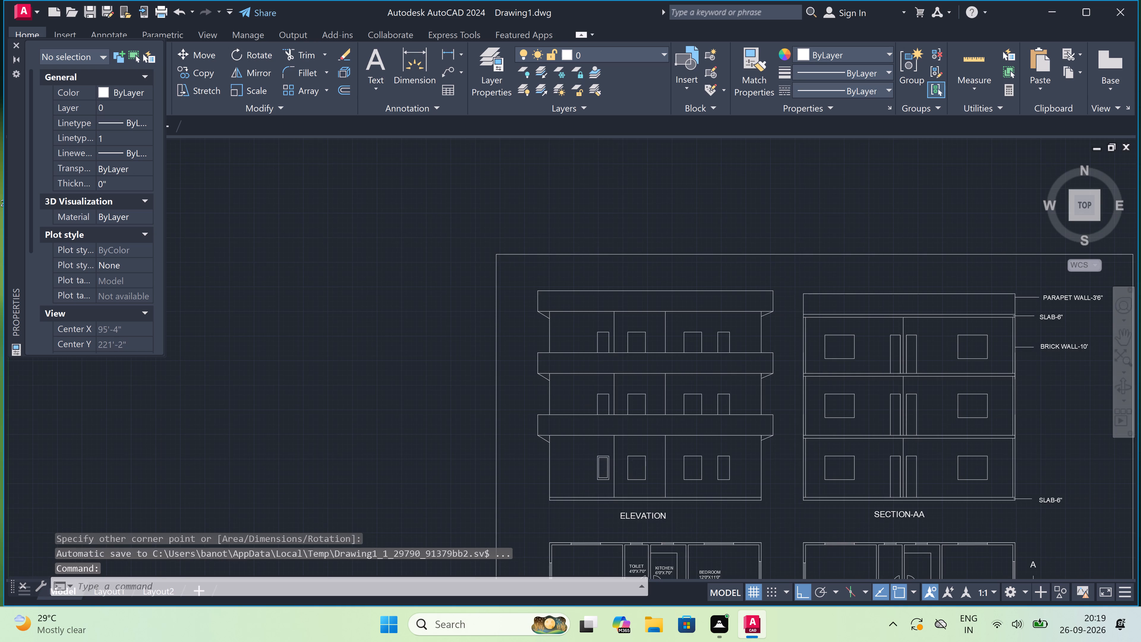
pyautogui.scroll(1, 634, 462)
pyautogui.press('space')
pyautogui.scroll(1, 619, 454)
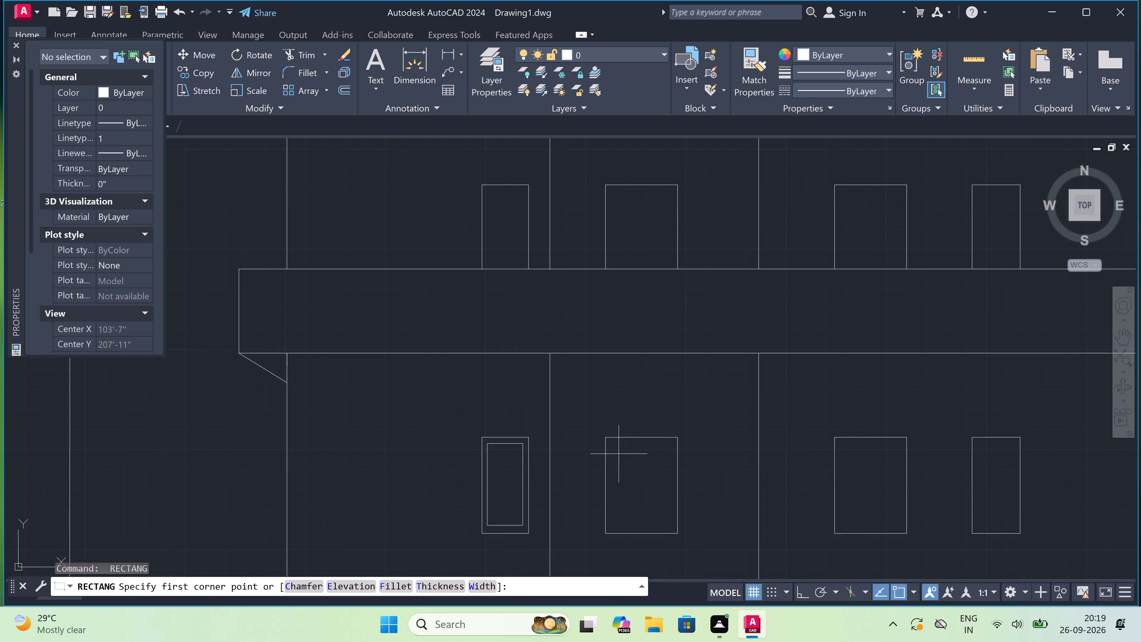
pyautogui.scroll(2, 619, 454)
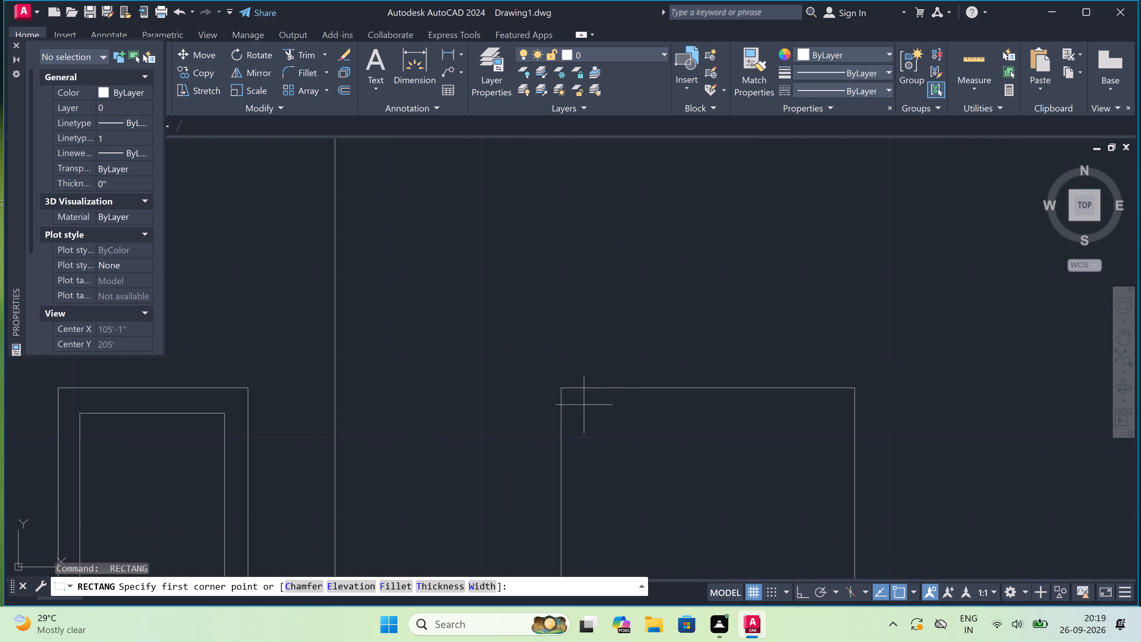
pyautogui.click(575, 403)
pyautogui.scroll(-2, 592, 436)
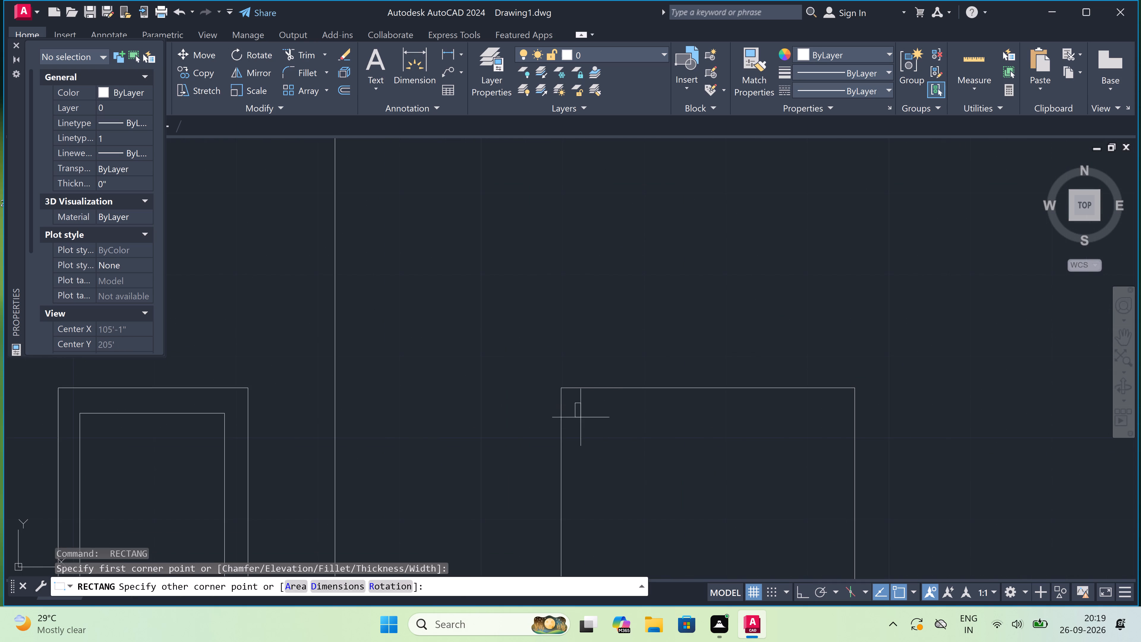
pyautogui.scroll(-1, 588, 427)
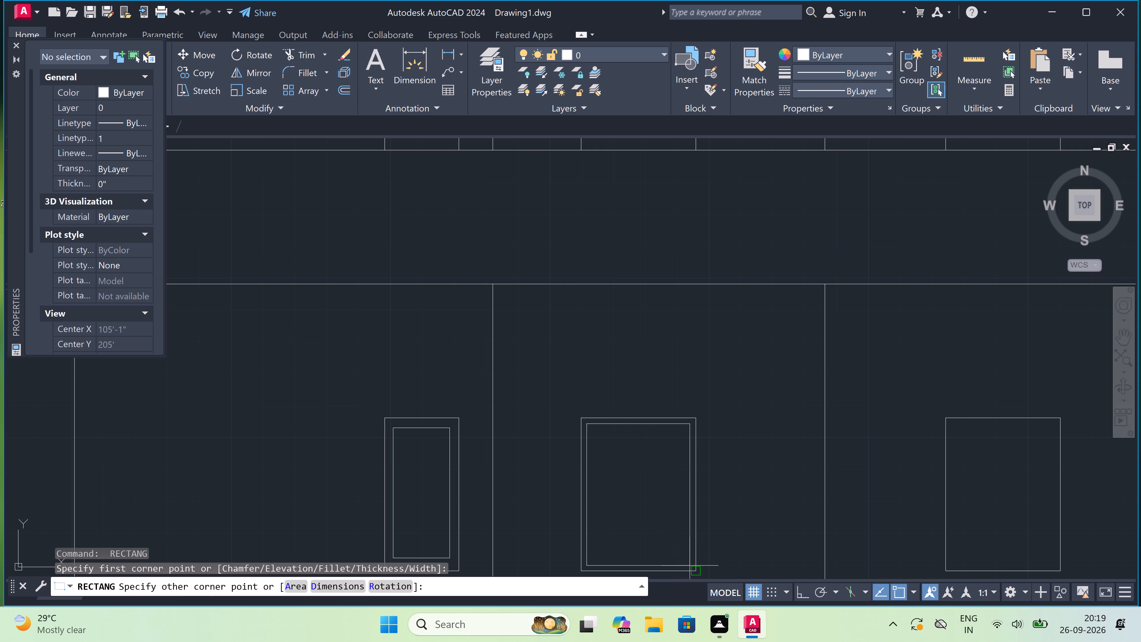
pyautogui.scroll(2, 690, 567)
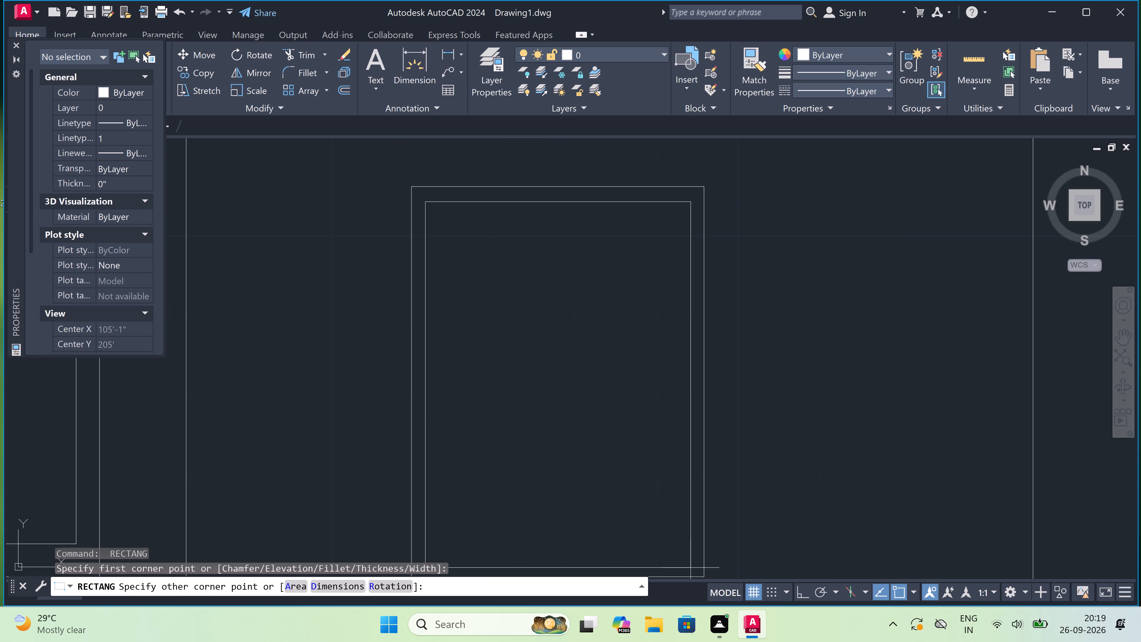
pyautogui.click(691, 567)
# Draw a narrowly inset inner frame rectangle in the third ground-floor window from the left in the elevation.
pyautogui.scroll(-5, 636, 502)
pyautogui.scroll(3, 767, 487)
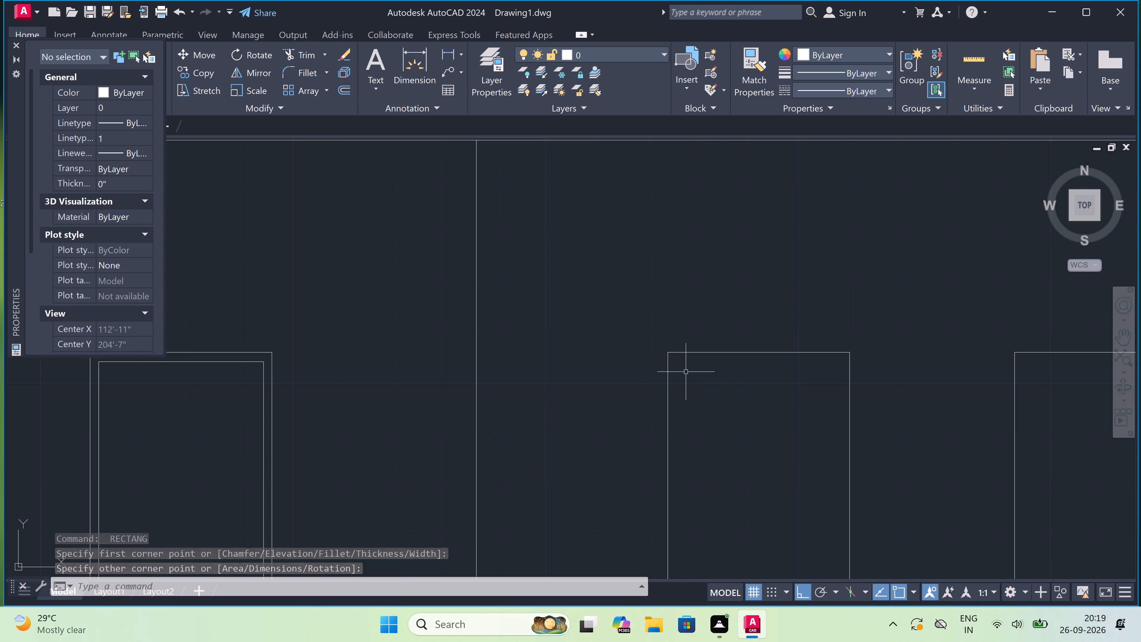
pyautogui.press('space')
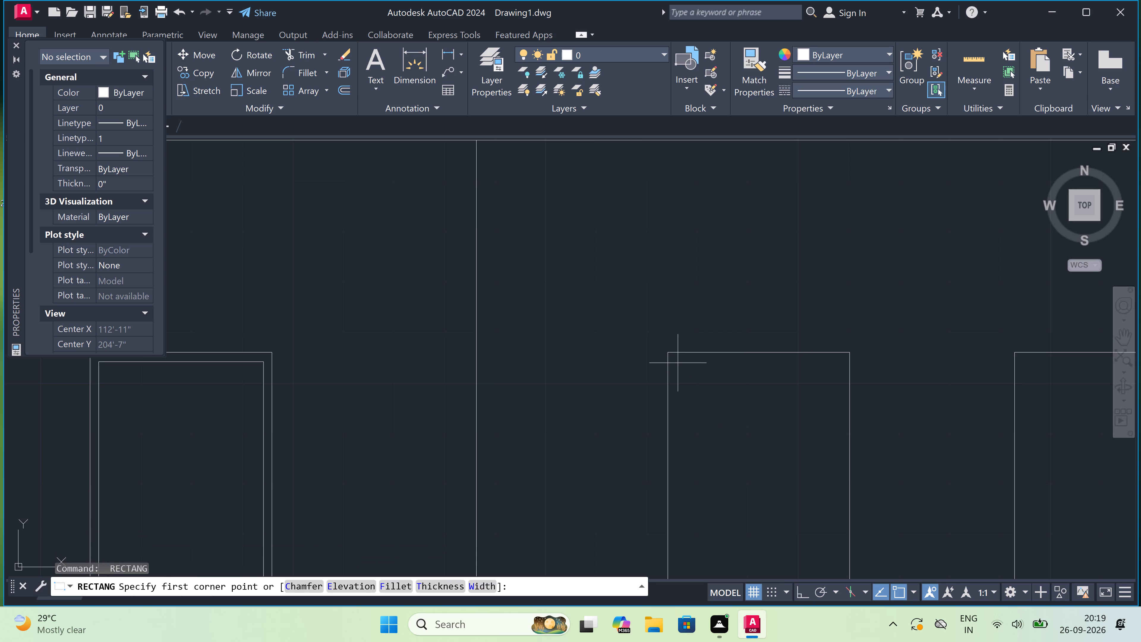
pyautogui.moveTo(678, 365); pyautogui.dragTo(683, 379)
pyautogui.scroll(-4, 734, 459)
pyautogui.scroll(3, 744, 474)
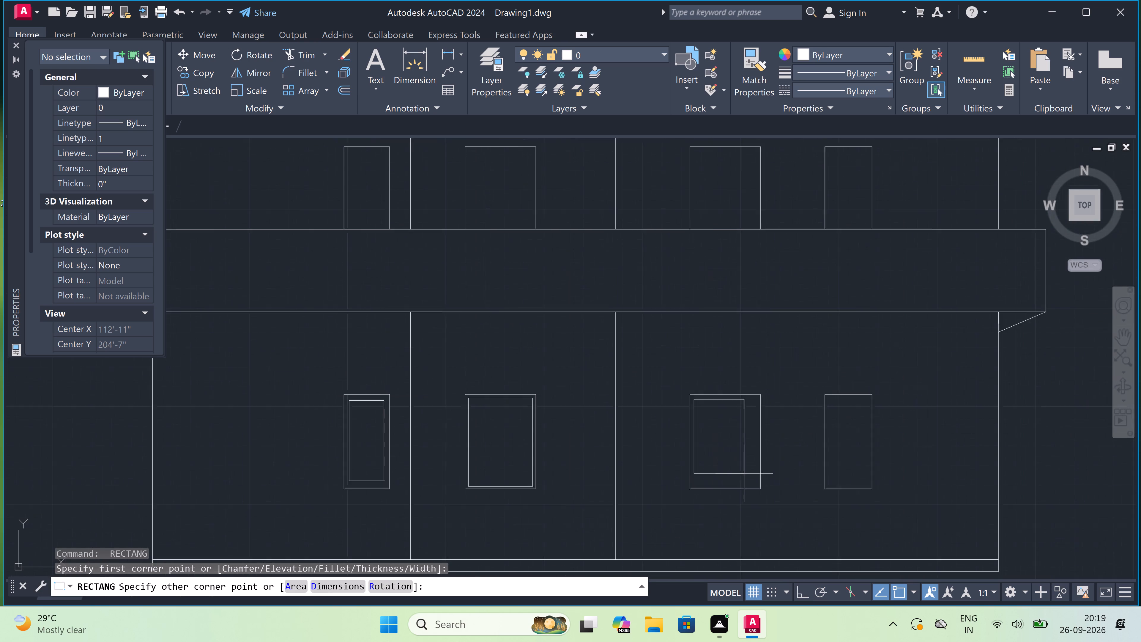
pyautogui.scroll(1, 745, 472)
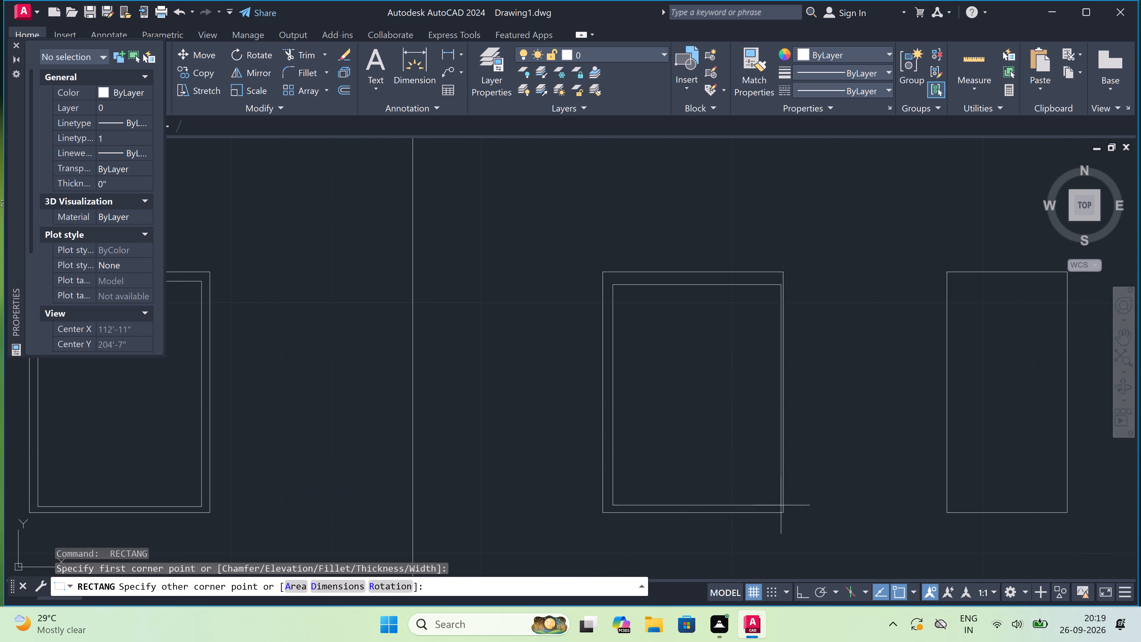
pyautogui.scroll(1, 776, 506)
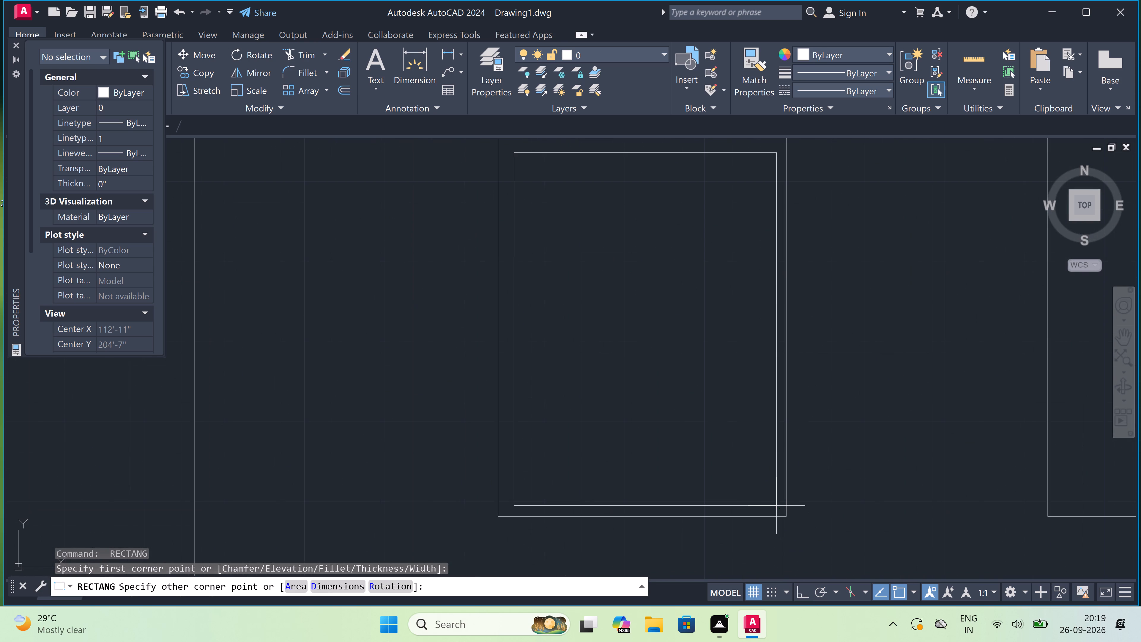
pyautogui.click(773, 504)
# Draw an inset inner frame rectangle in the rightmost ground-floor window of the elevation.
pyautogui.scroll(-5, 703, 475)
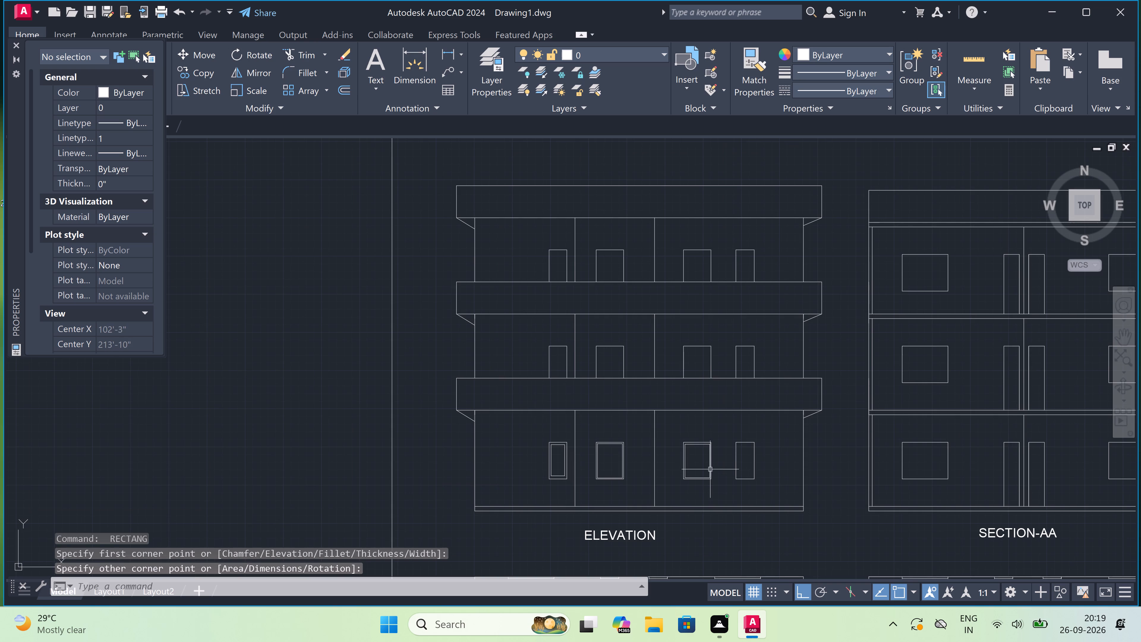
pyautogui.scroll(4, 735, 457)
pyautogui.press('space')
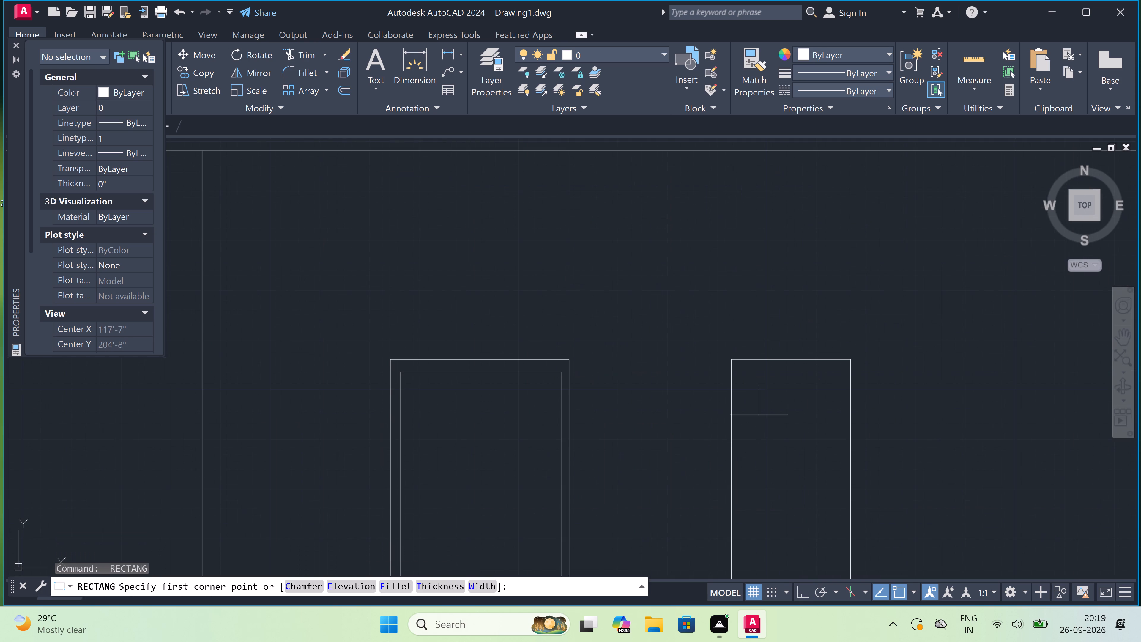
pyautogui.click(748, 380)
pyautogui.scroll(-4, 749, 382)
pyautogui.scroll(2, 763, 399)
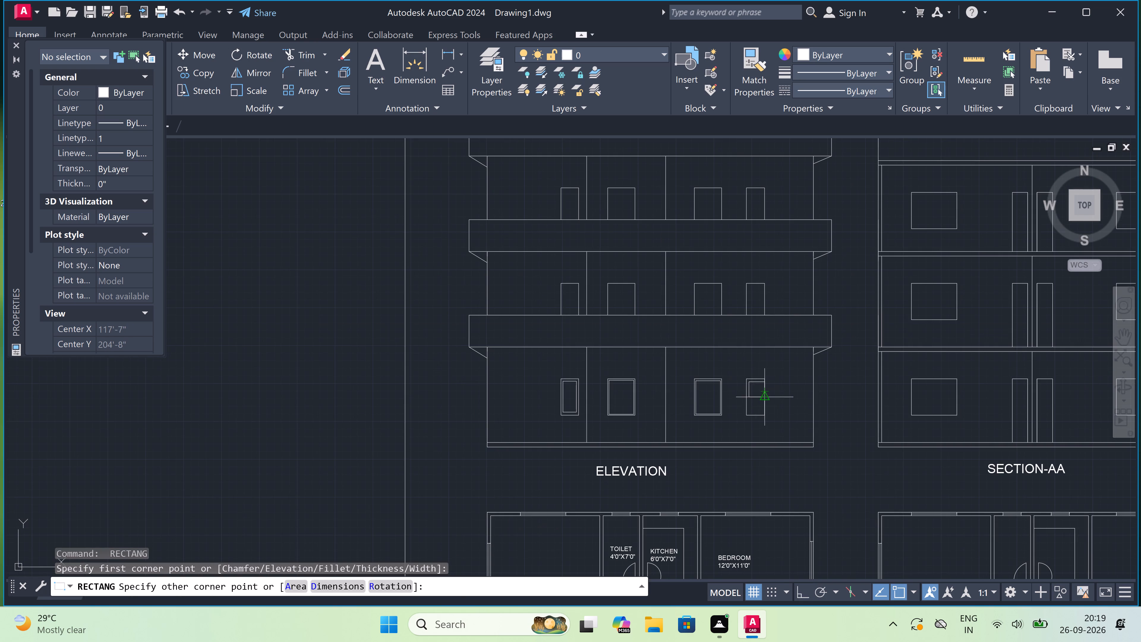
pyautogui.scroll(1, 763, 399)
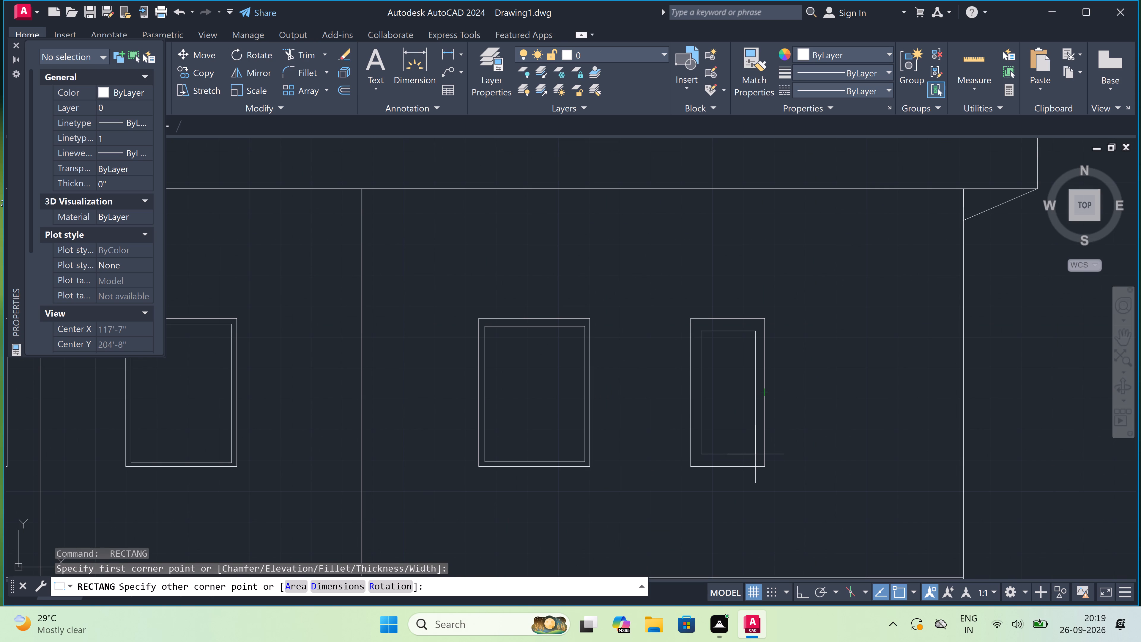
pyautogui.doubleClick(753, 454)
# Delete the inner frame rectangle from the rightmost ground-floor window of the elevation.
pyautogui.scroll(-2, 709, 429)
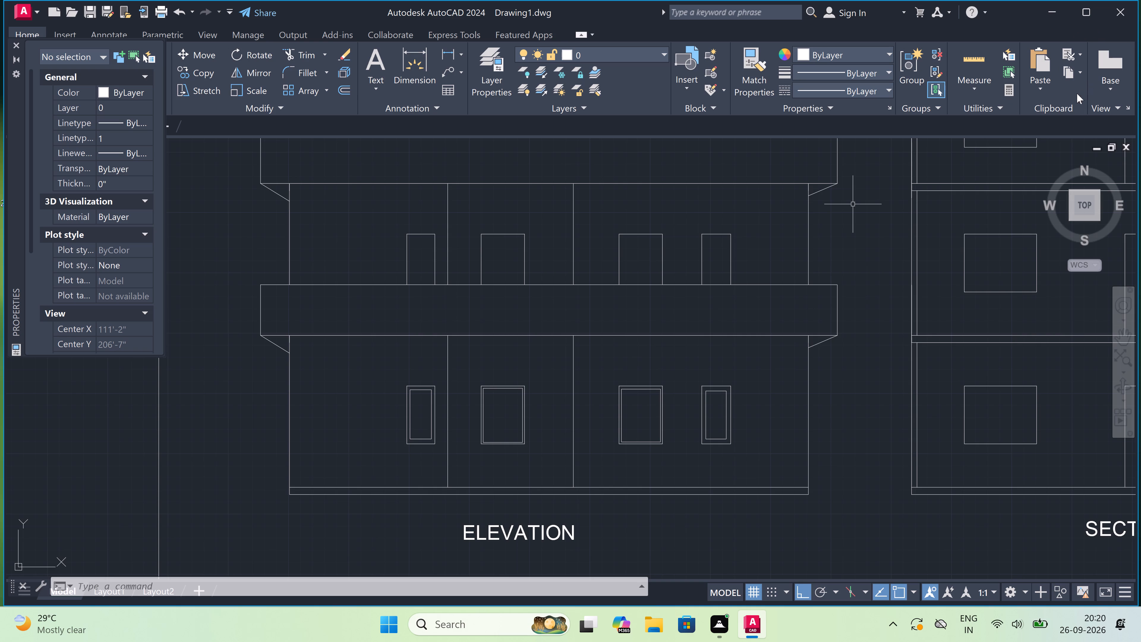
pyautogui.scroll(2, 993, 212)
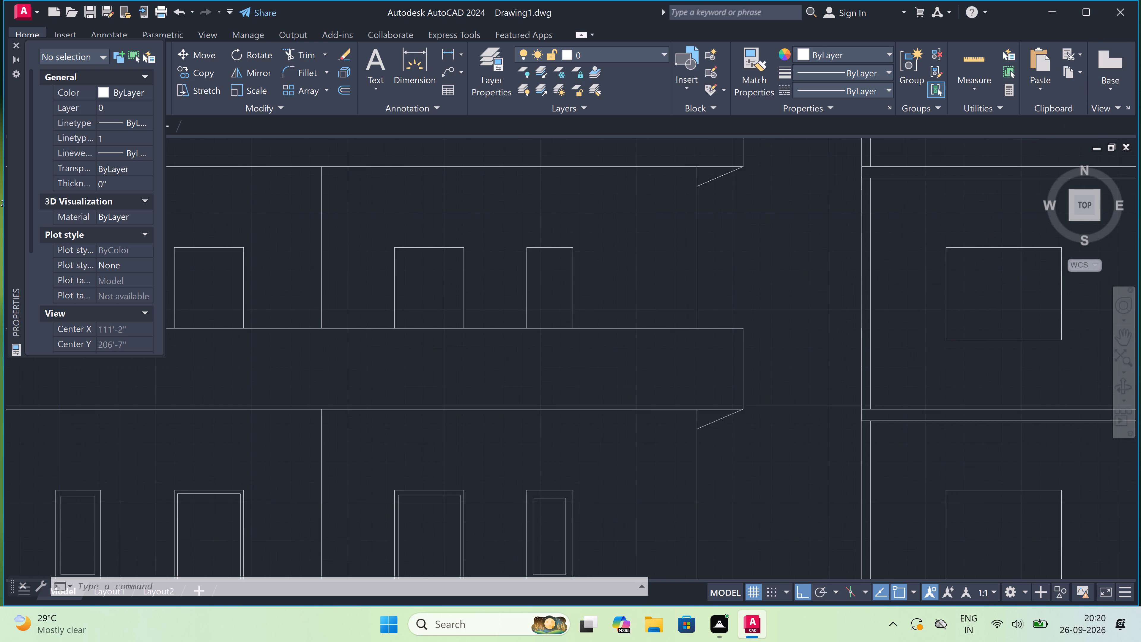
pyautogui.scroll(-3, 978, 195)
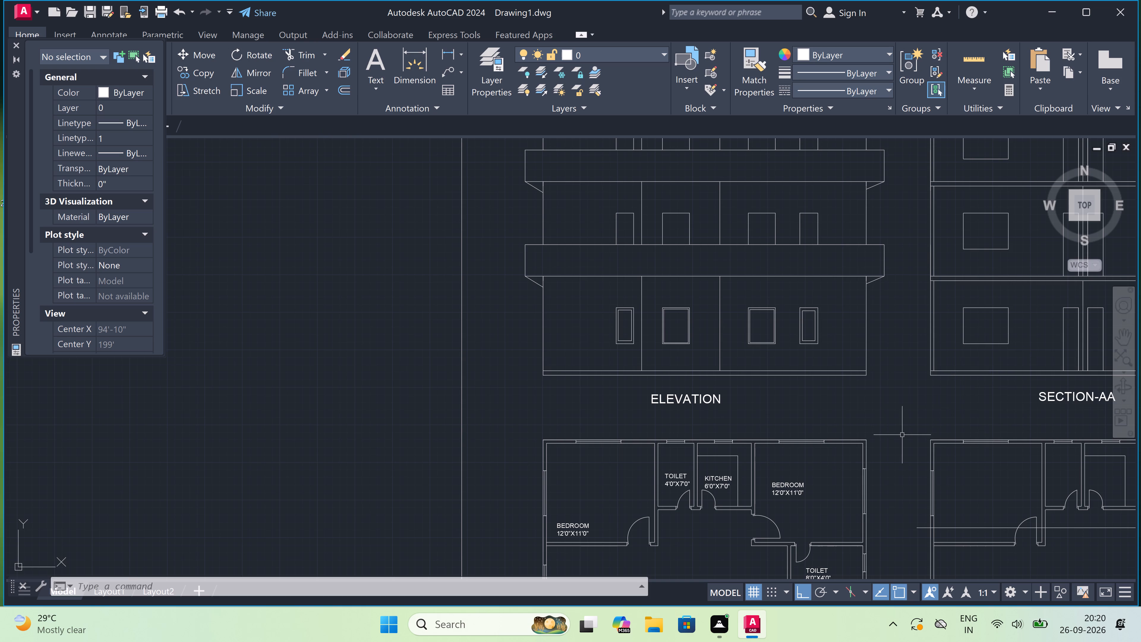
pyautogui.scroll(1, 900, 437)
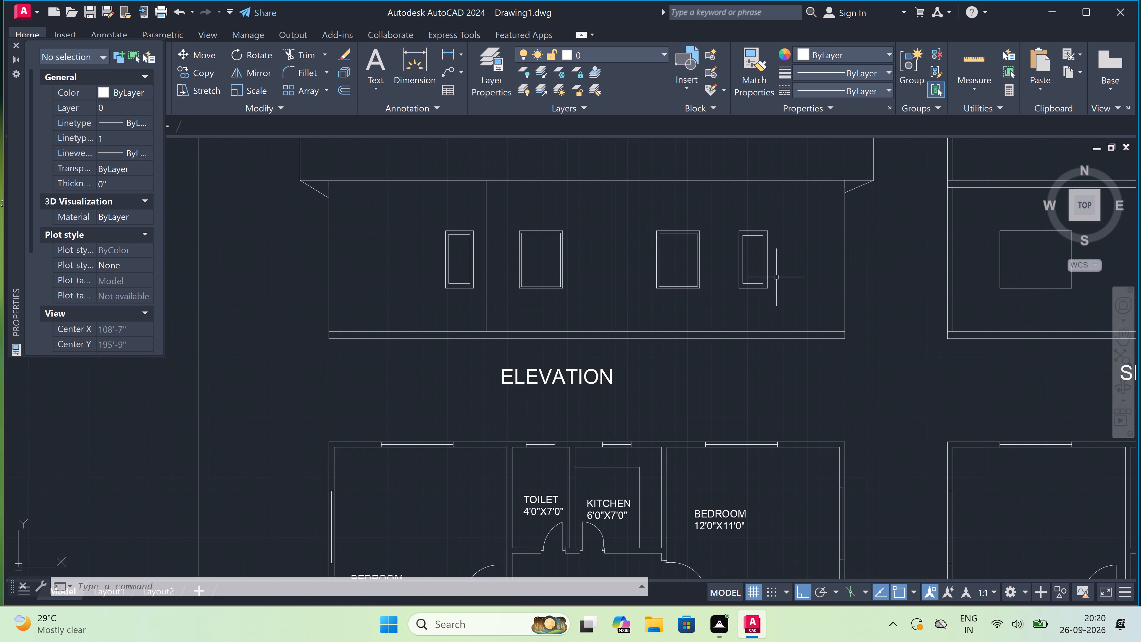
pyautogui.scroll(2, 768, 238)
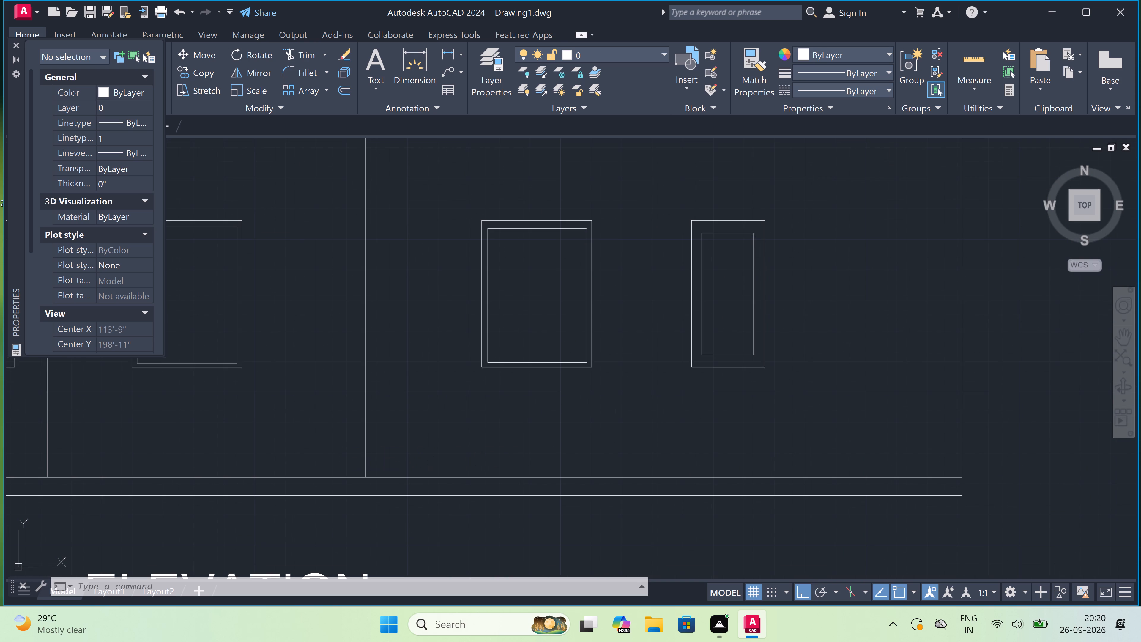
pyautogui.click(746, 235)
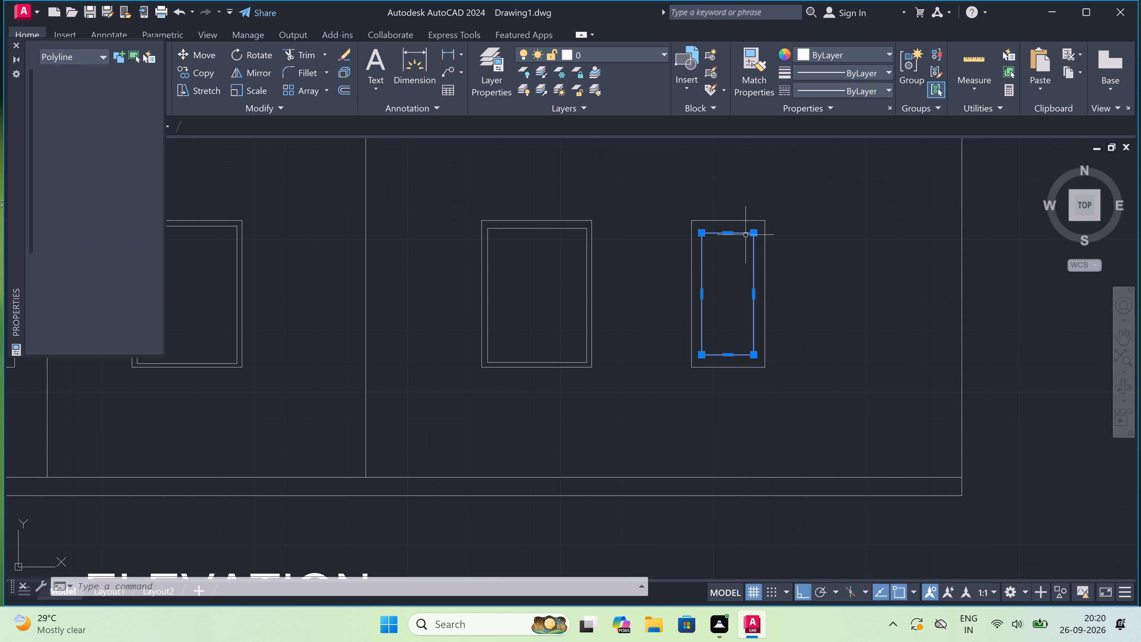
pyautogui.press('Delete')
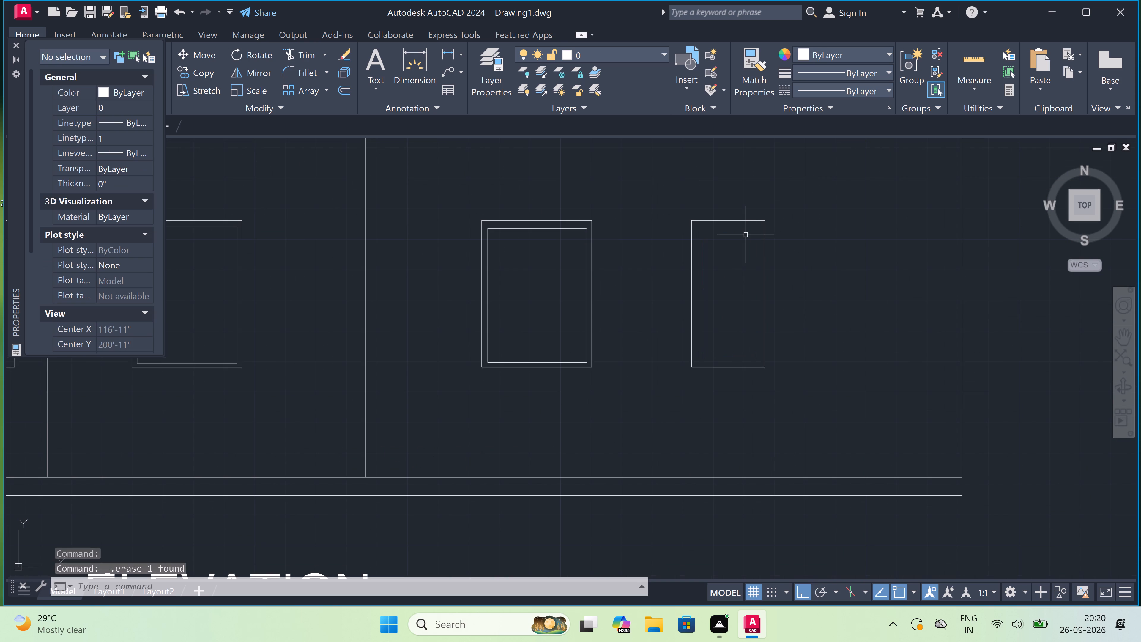
# Draw an inset inner frame rectangle in the rightmost ground-floor window of the elevation.
pyautogui.write('REC')
pyautogui.press('space')
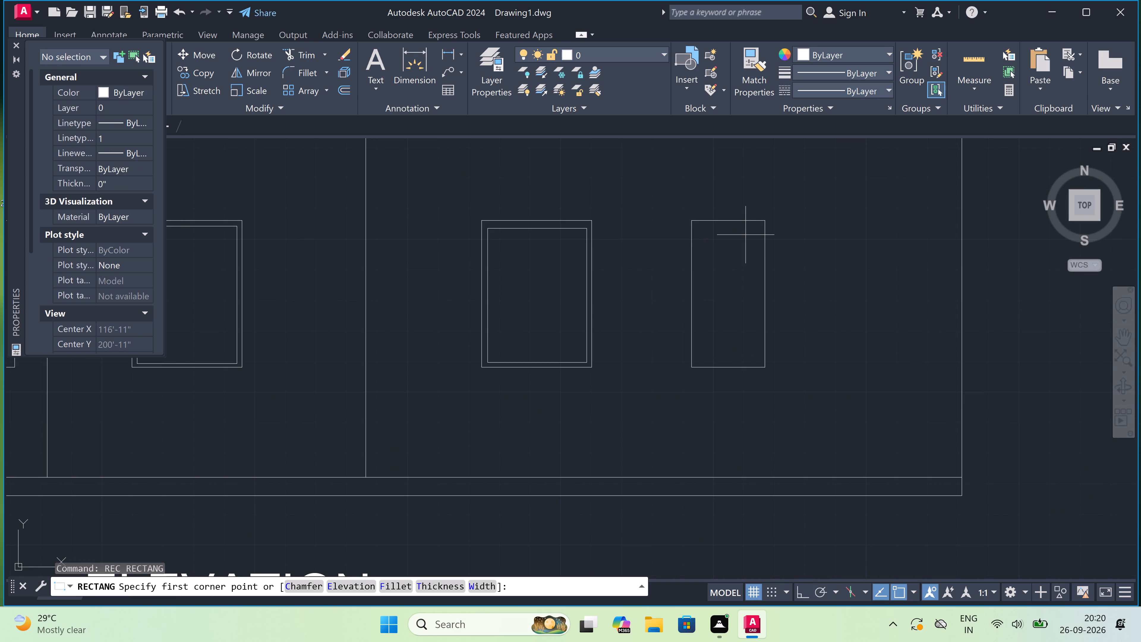
pyautogui.scroll(-1, 733, 212)
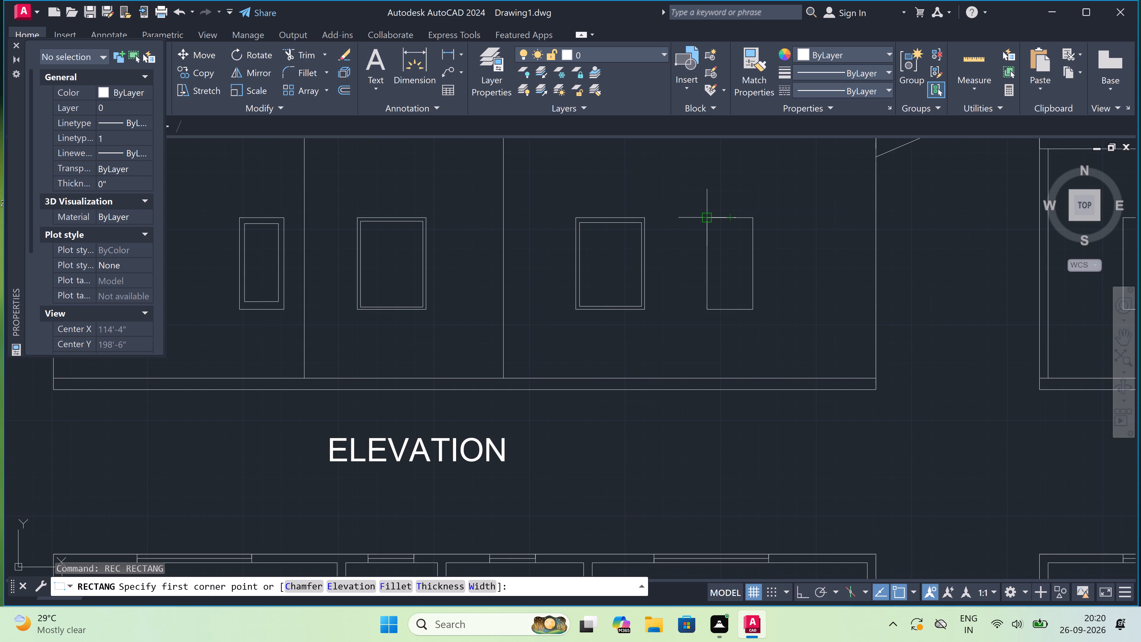
pyautogui.scroll(1, 705, 232)
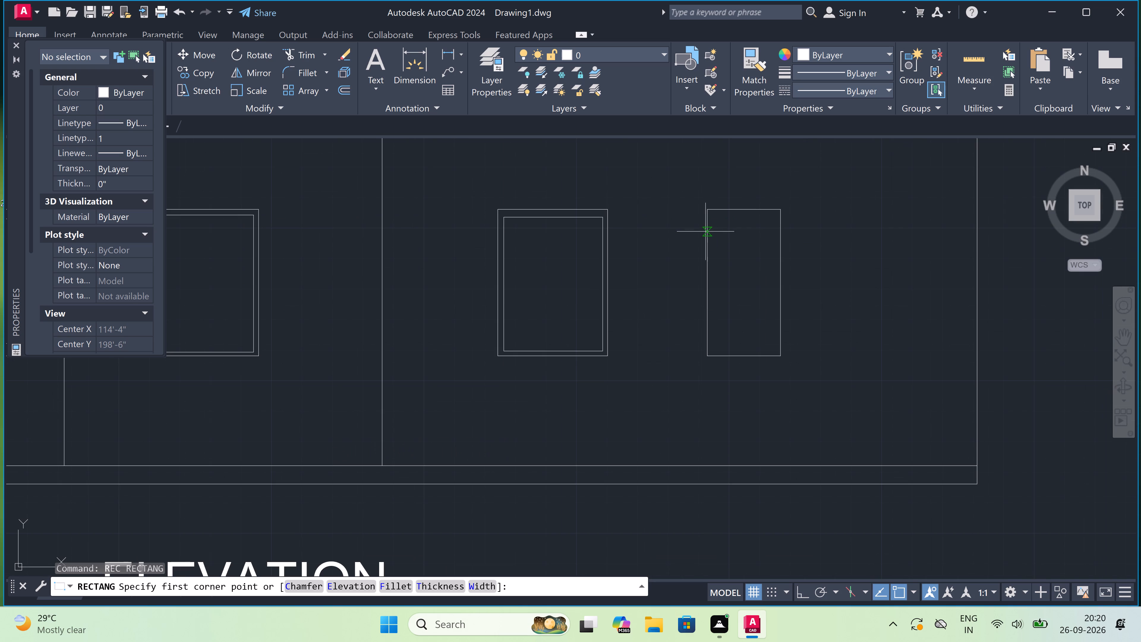
pyautogui.scroll(1, 714, 220)
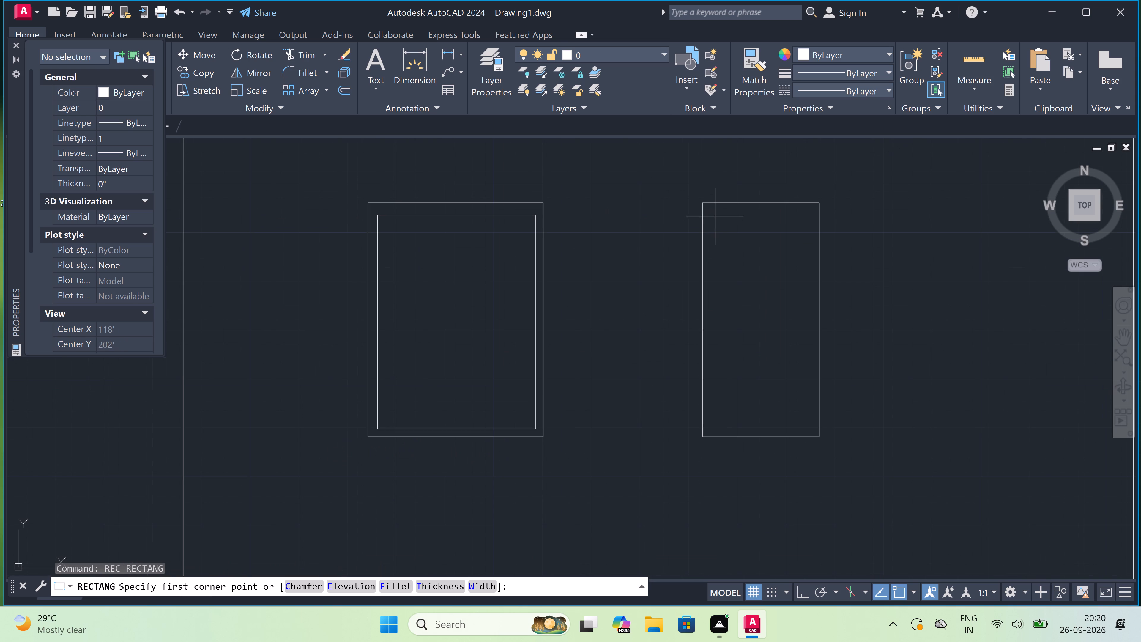
pyautogui.click(716, 216)
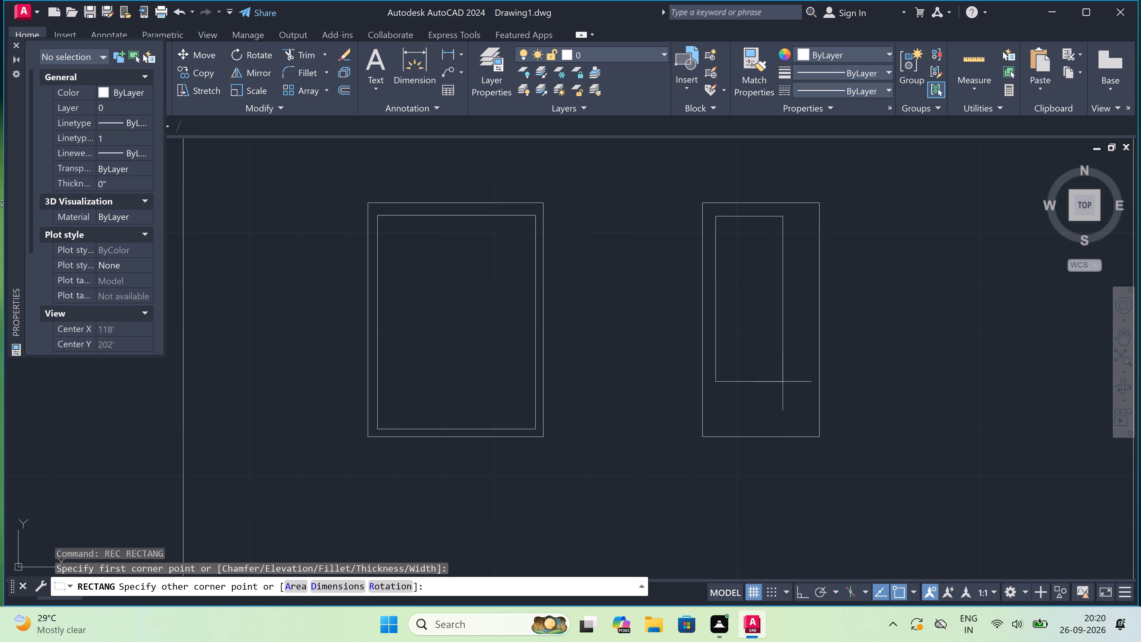
pyautogui.click(808, 424)
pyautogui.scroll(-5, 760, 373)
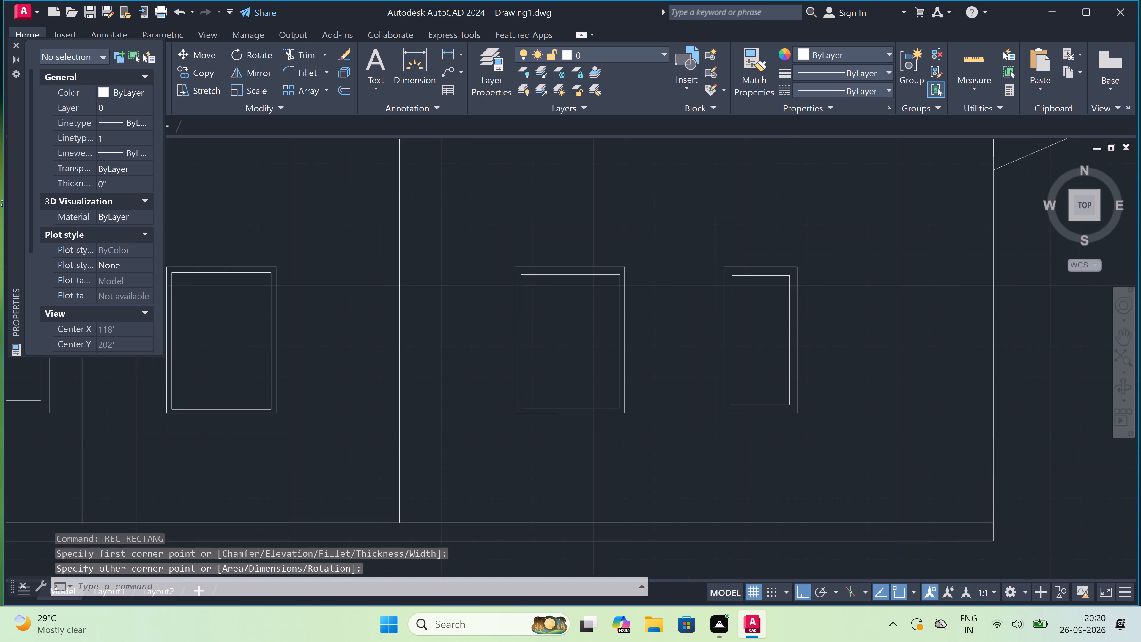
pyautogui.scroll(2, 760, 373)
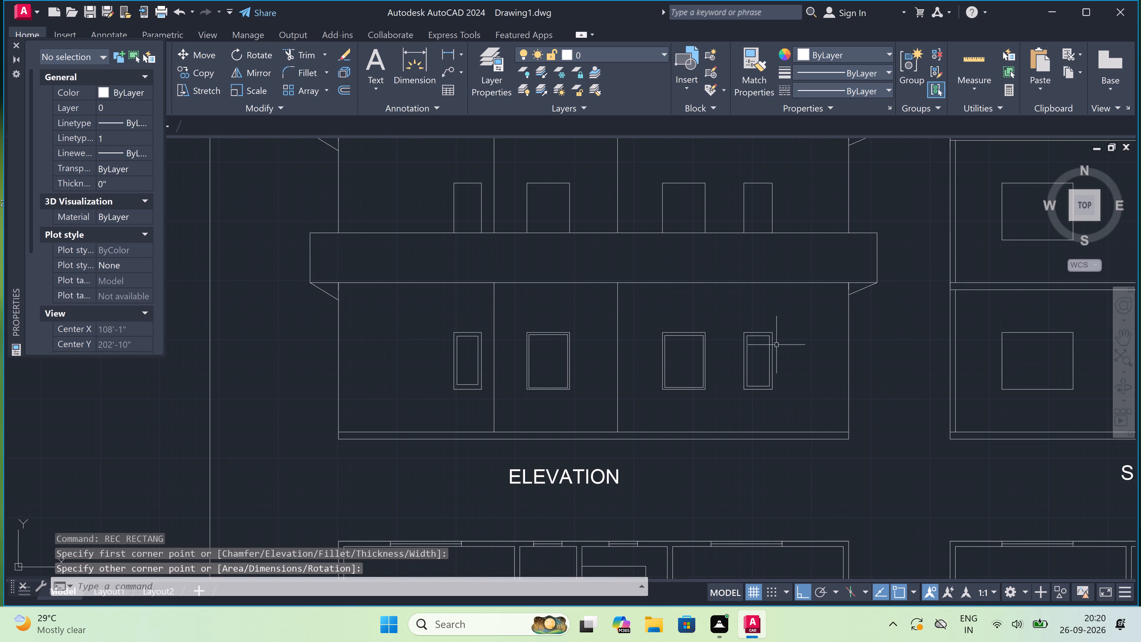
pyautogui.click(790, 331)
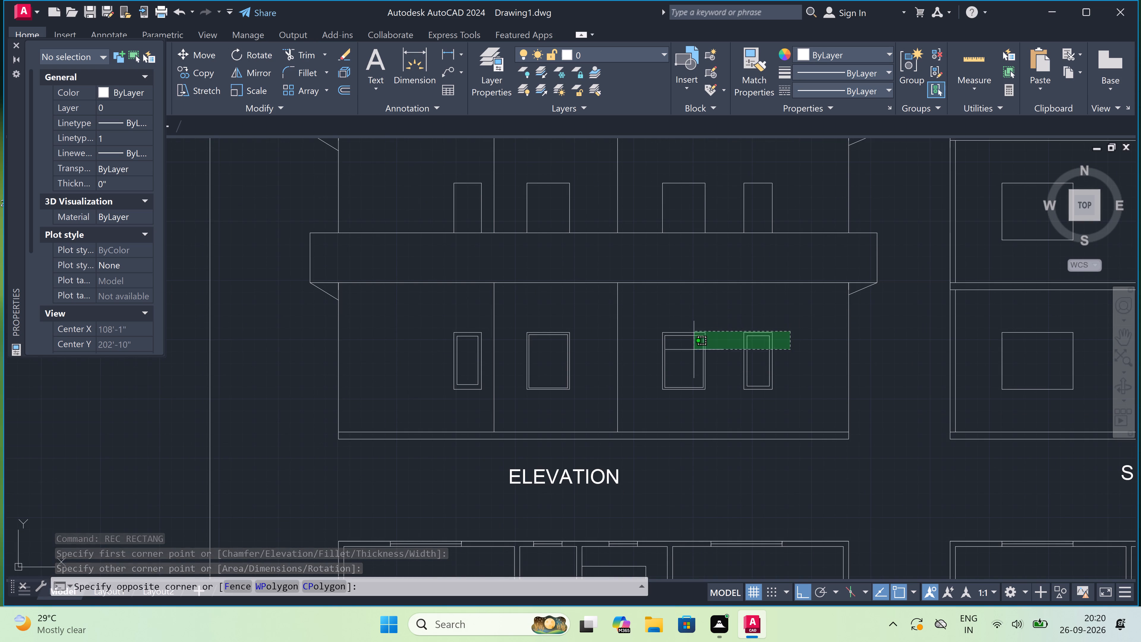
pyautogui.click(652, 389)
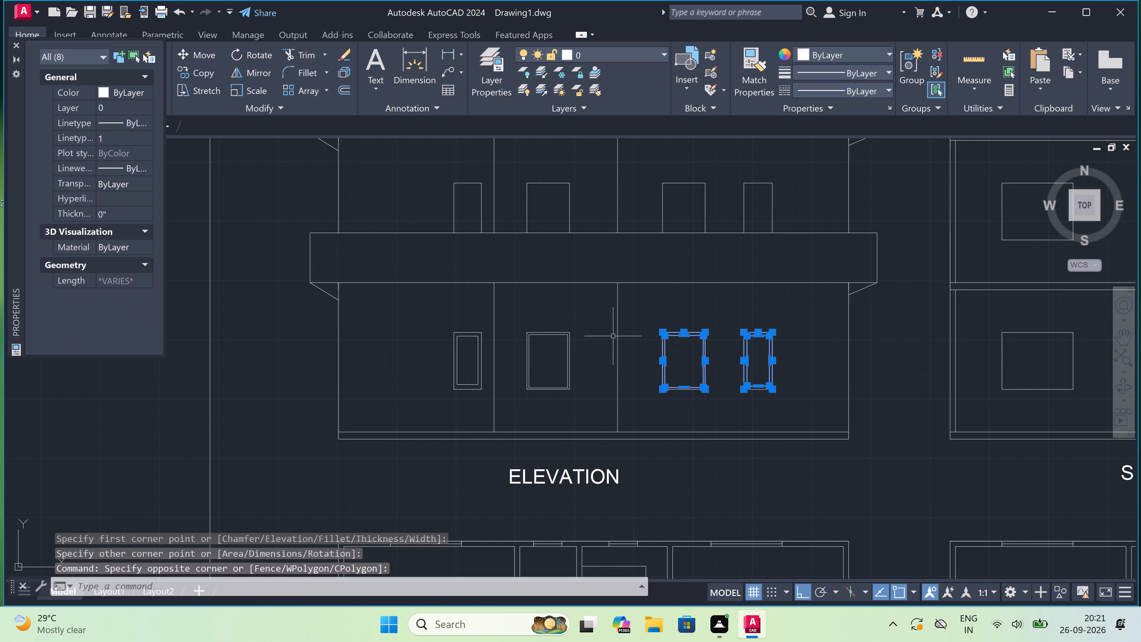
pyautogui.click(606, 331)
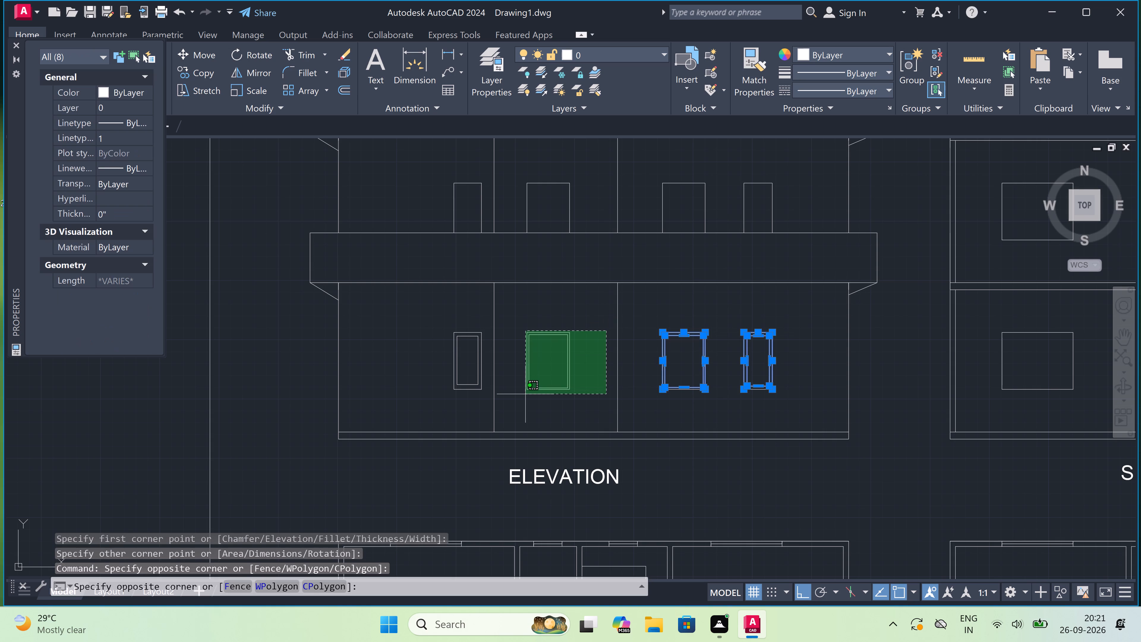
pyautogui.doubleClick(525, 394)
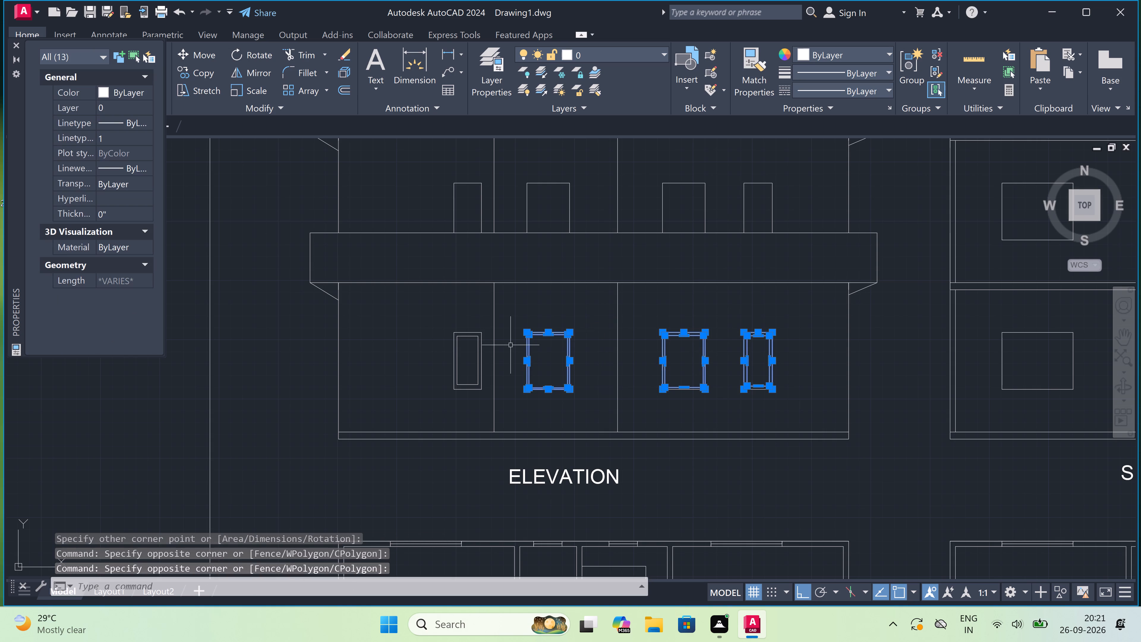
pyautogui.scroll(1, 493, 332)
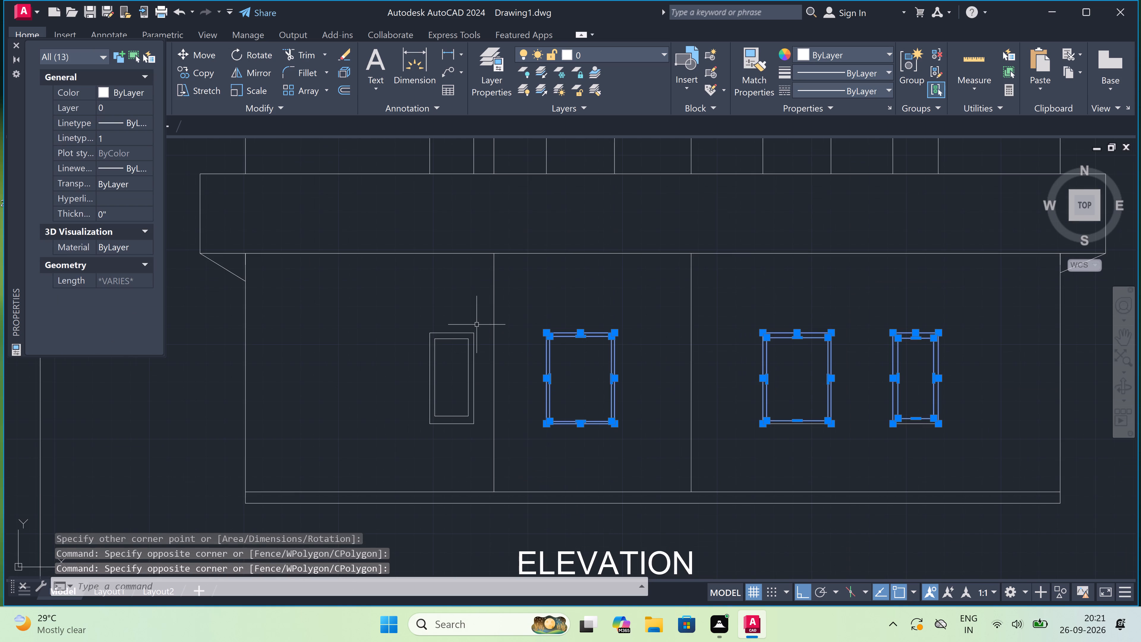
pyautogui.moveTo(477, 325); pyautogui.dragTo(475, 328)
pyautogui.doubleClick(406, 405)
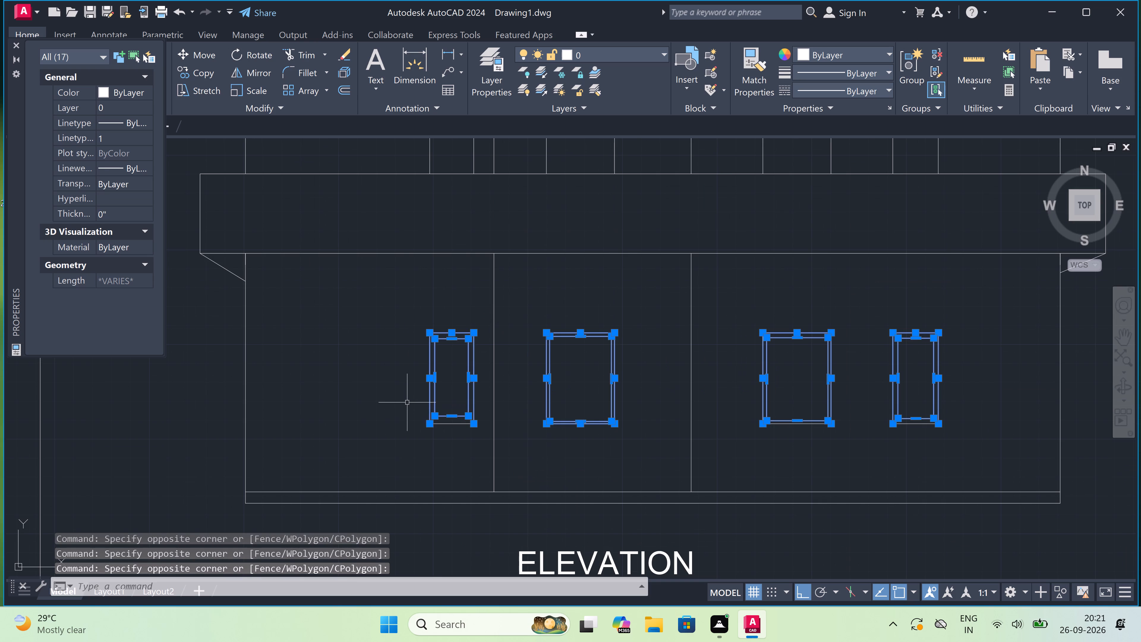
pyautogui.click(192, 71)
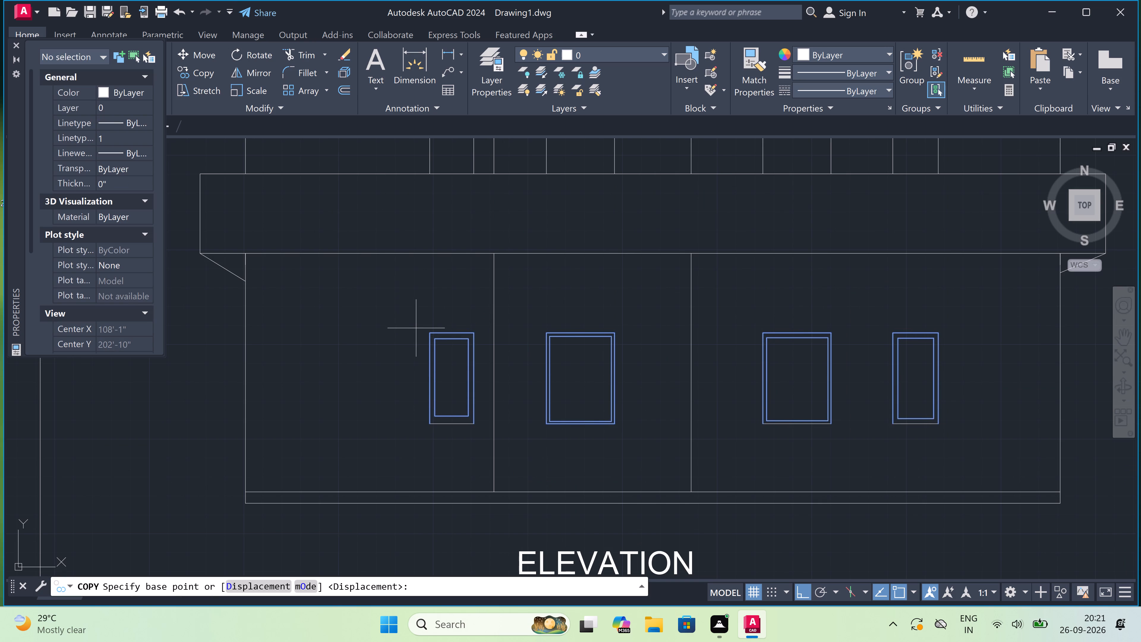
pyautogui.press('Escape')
# Copy the four framed ground-floor windows of the elevation up onto the matching first-floor window outlines, aligning their top-left corners.
pyautogui.doubleClick(484, 319)
pyautogui.doubleClick(393, 463)
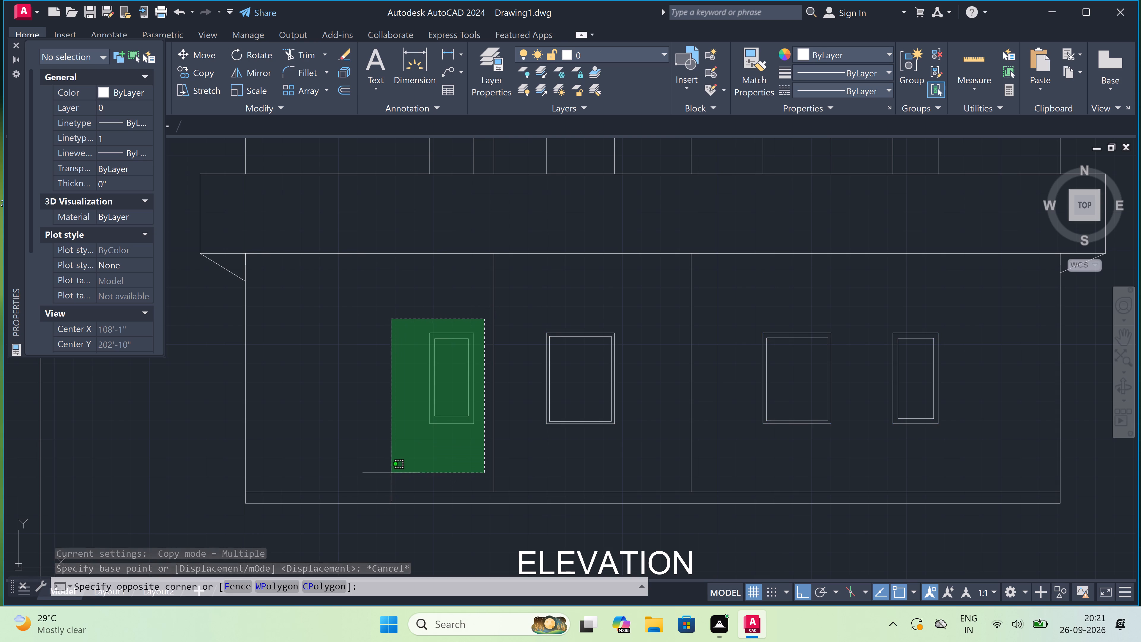
pyautogui.click(629, 329)
pyautogui.click(530, 439)
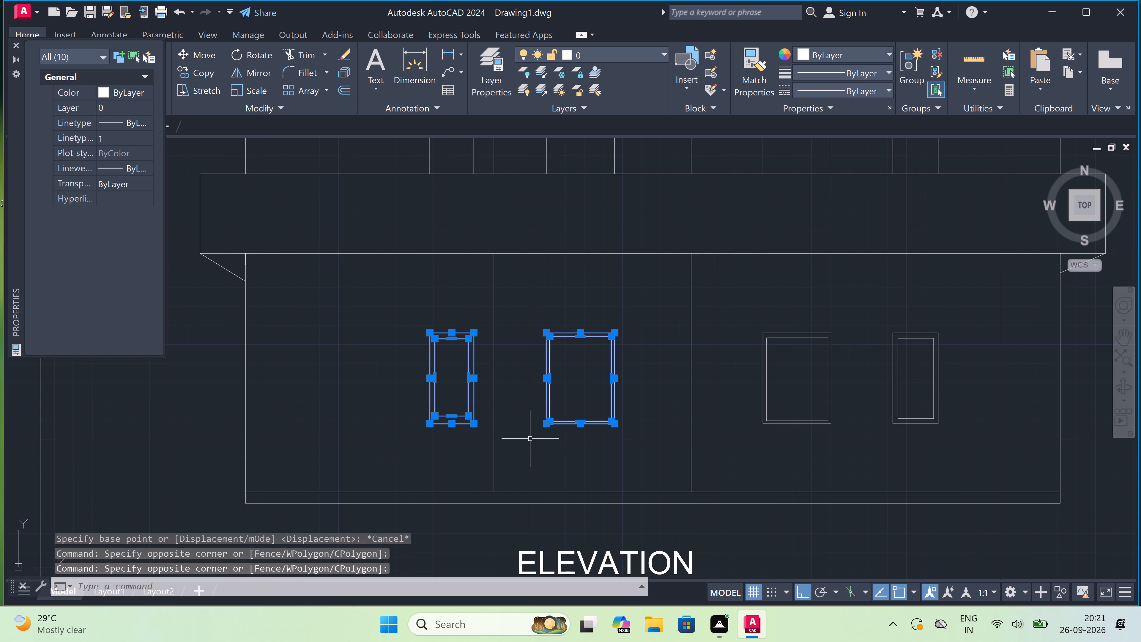
pyautogui.scroll(-1, 532, 435)
pyautogui.scroll(2, 792, 376)
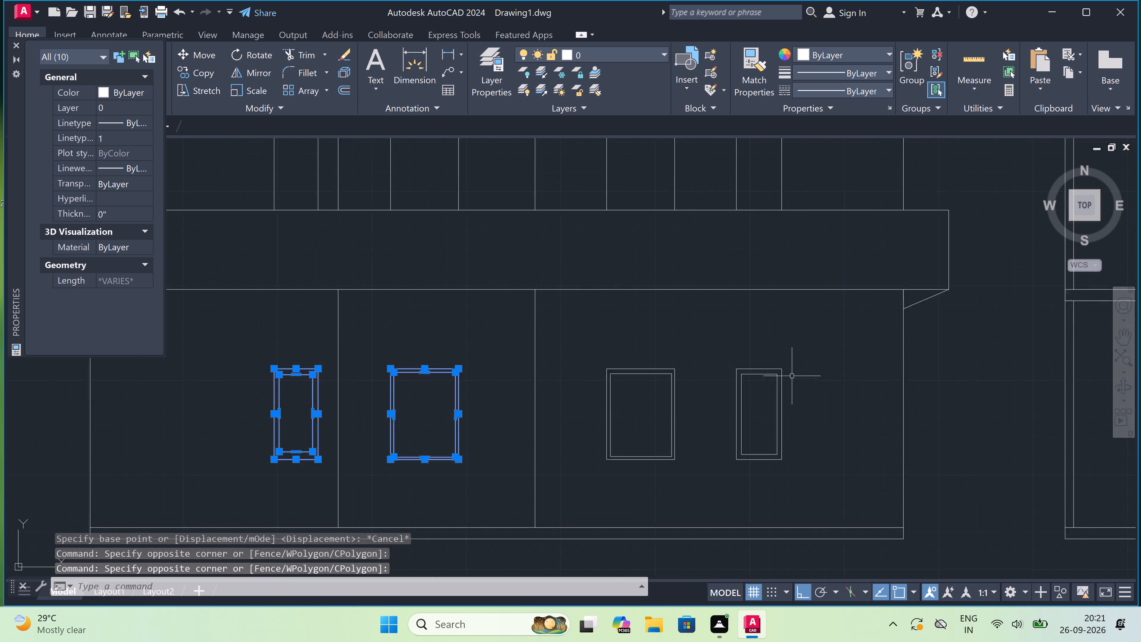
pyautogui.click(814, 351)
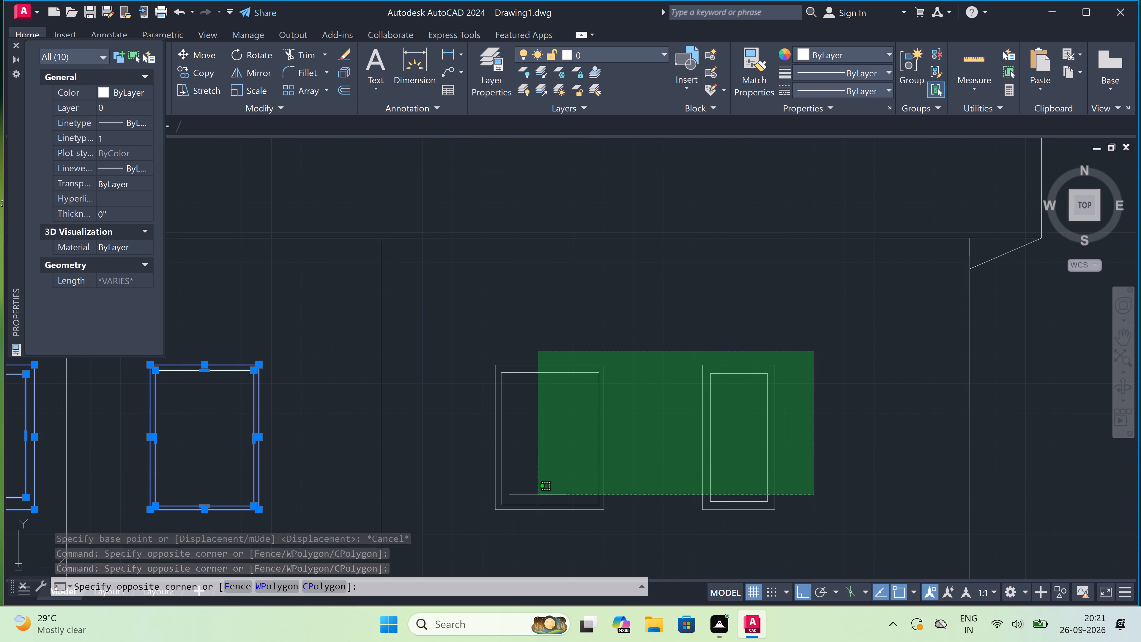
pyautogui.click(475, 532)
pyautogui.scroll(-3, 466, 437)
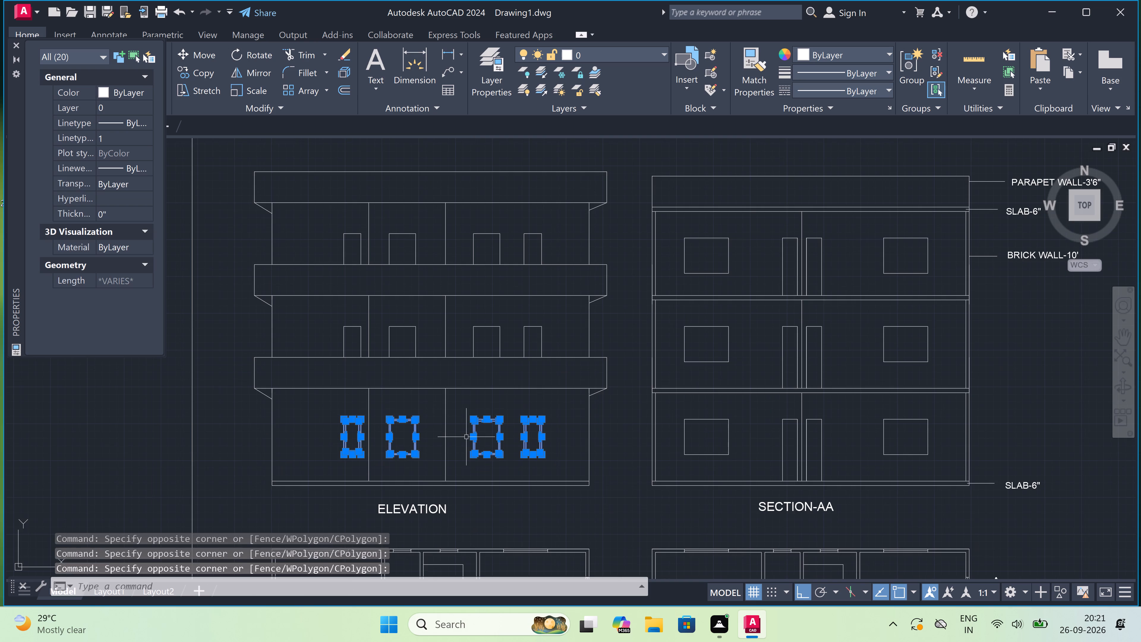
pyautogui.click(204, 75)
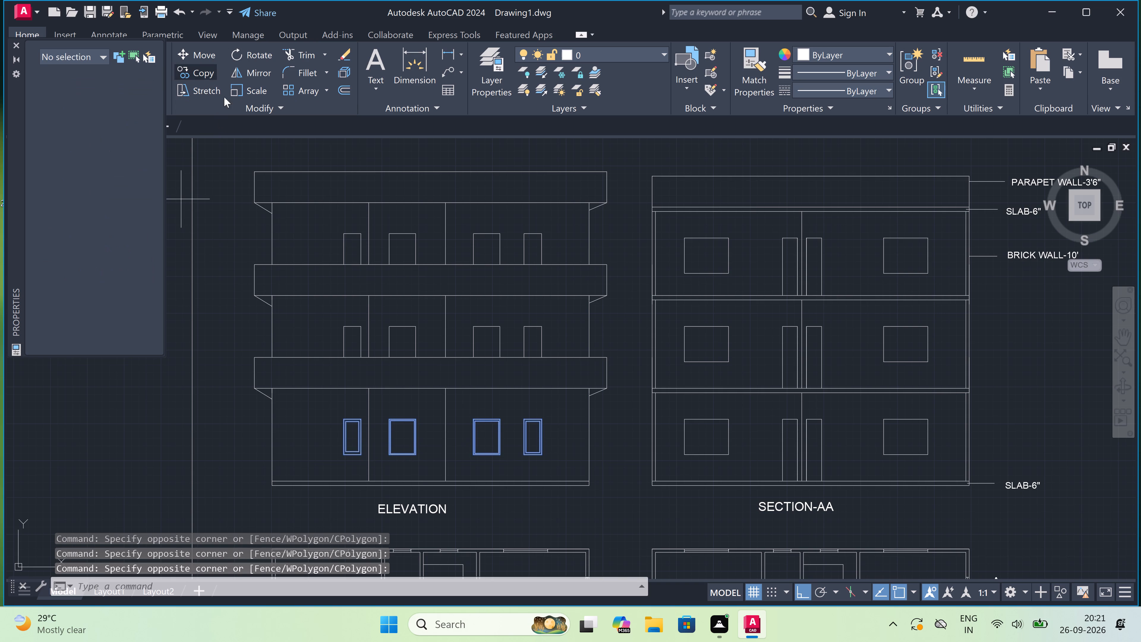
pyautogui.scroll(3, 335, 409)
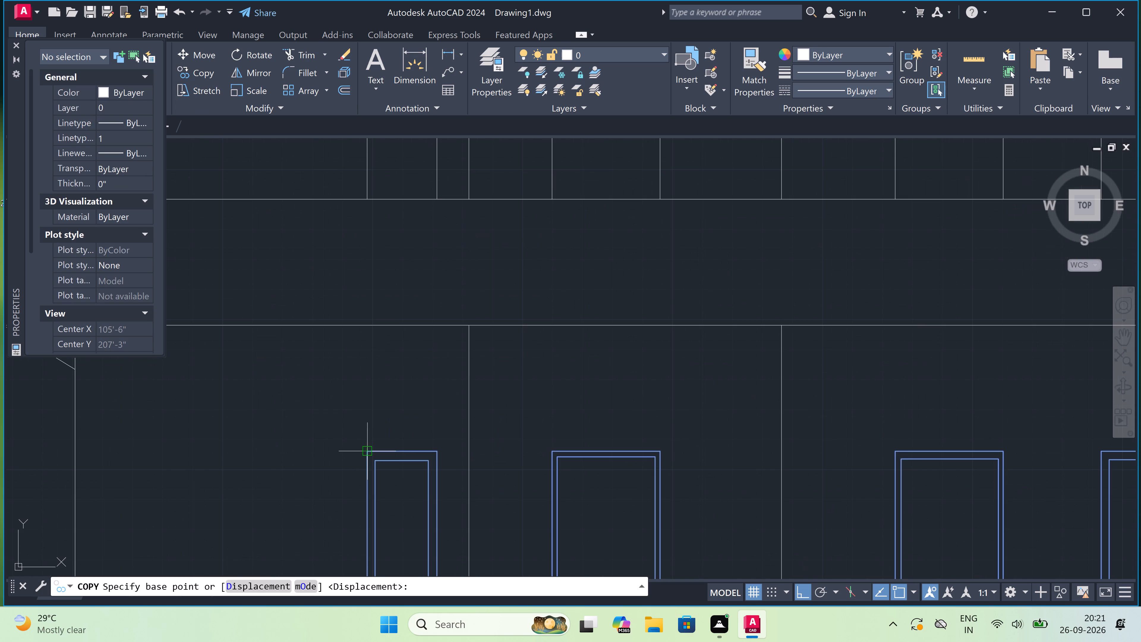
pyautogui.click(364, 449)
pyautogui.scroll(-3, 371, 419)
pyautogui.scroll(4, 361, 340)
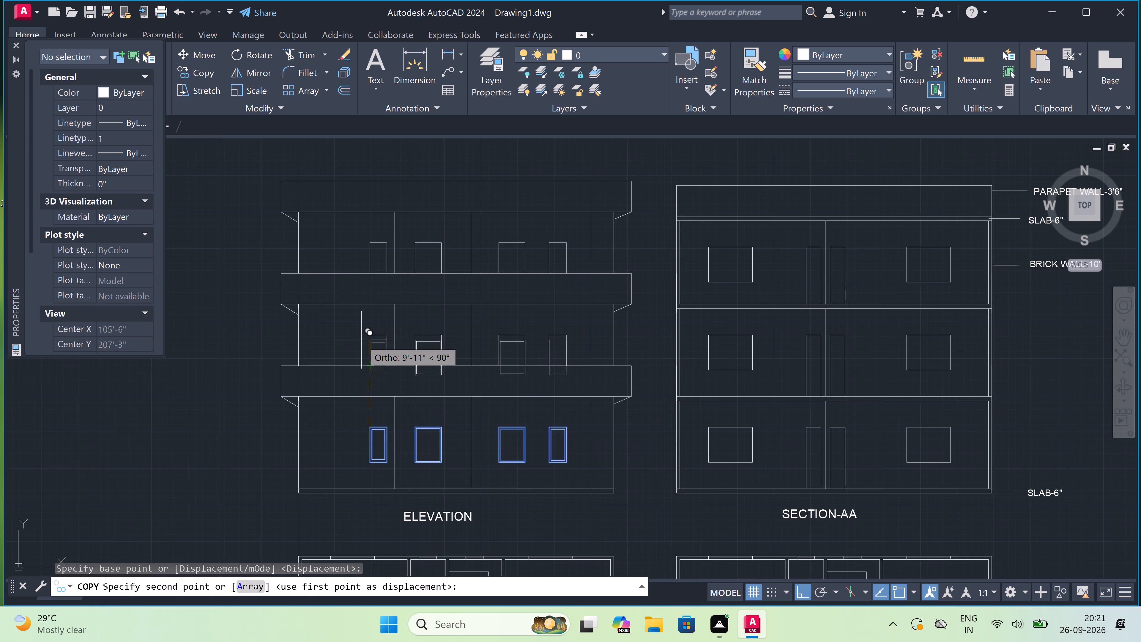
pyautogui.scroll(2, 369, 329)
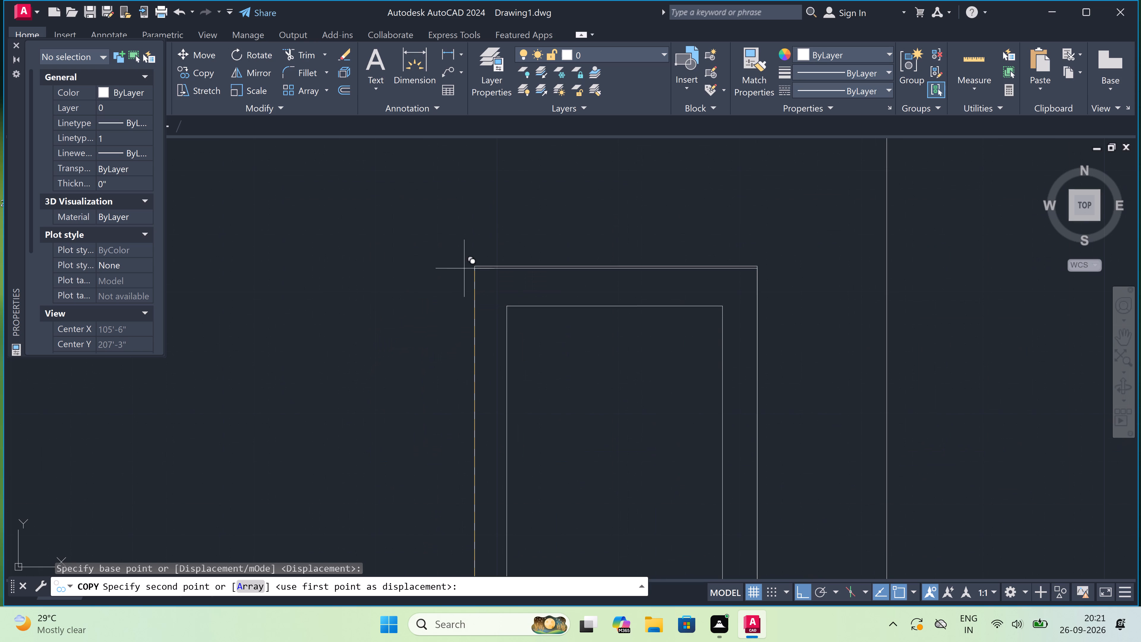
pyautogui.click(478, 264)
# Place another copy of the four framed windows on the top-floor window outlines of the elevation and finish copying.
pyautogui.scroll(-7, 478, 264)
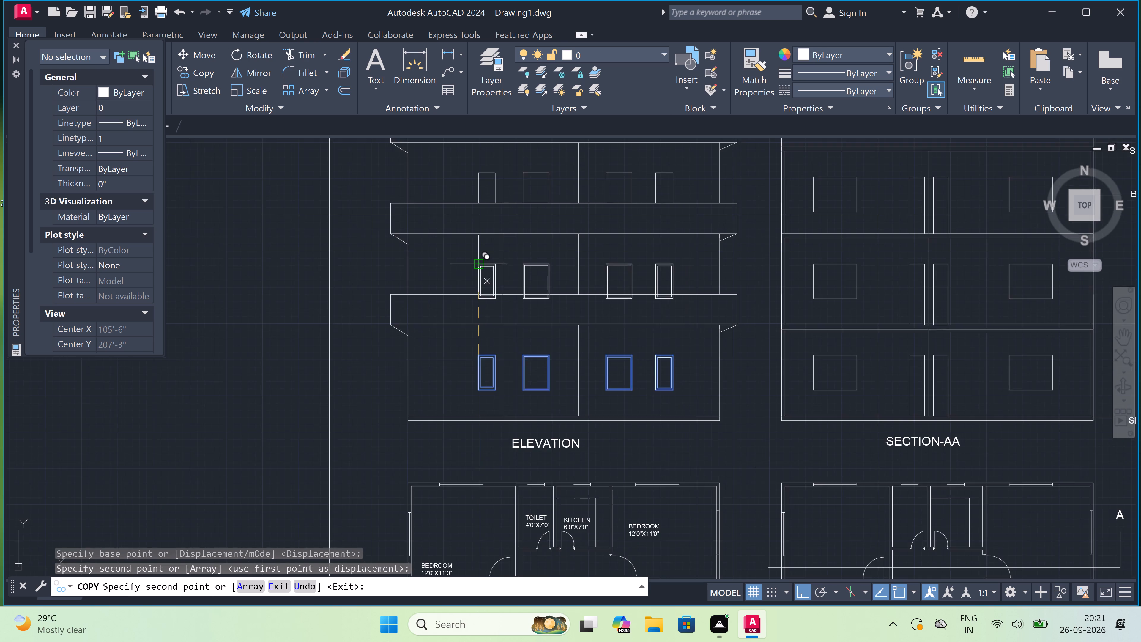
pyautogui.scroll(5, 478, 197)
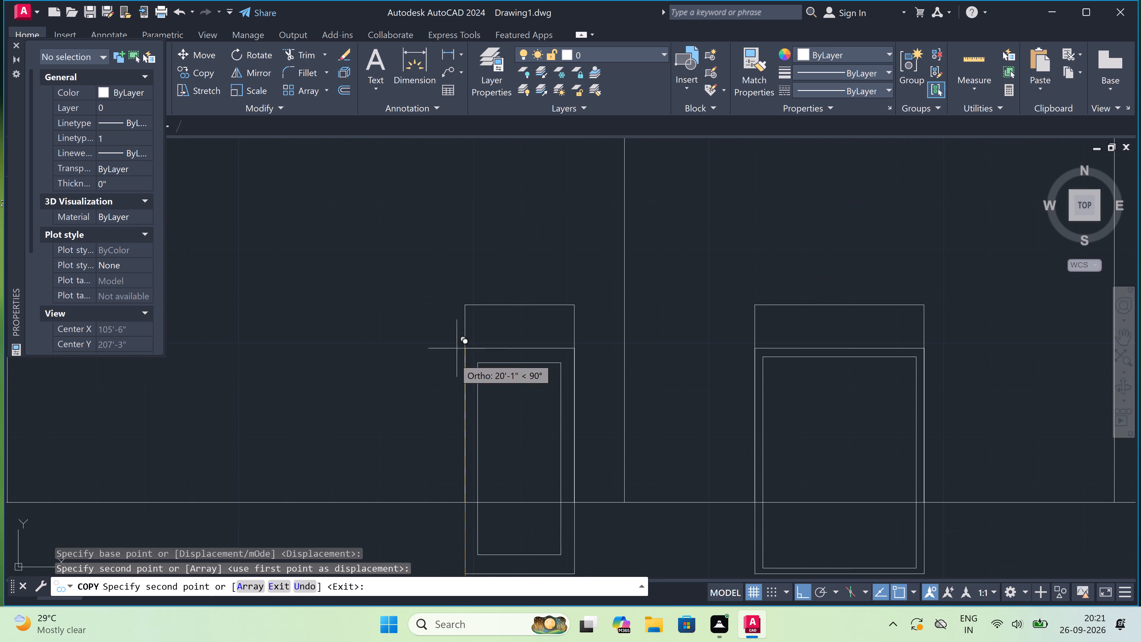
pyautogui.scroll(2, 468, 314)
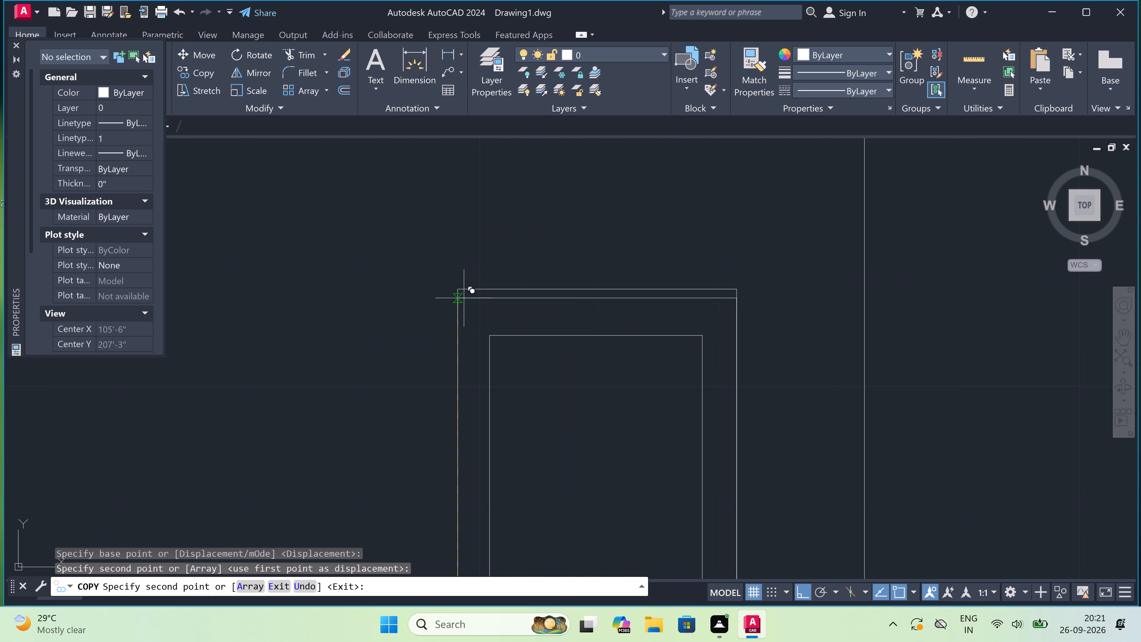
pyautogui.click(462, 289)
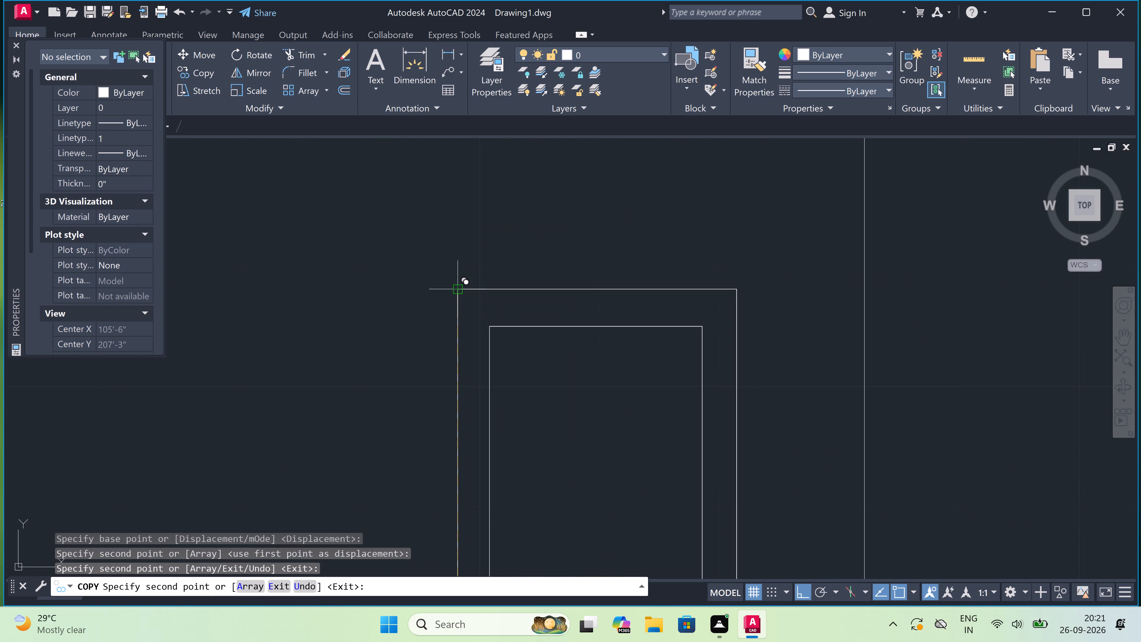
pyautogui.press('Escape')
# Trim the parts of the leftmost top-floor window's outer and inner frames that extend below the top line of the horizontal band.
pyautogui.scroll(-2, 462, 289)
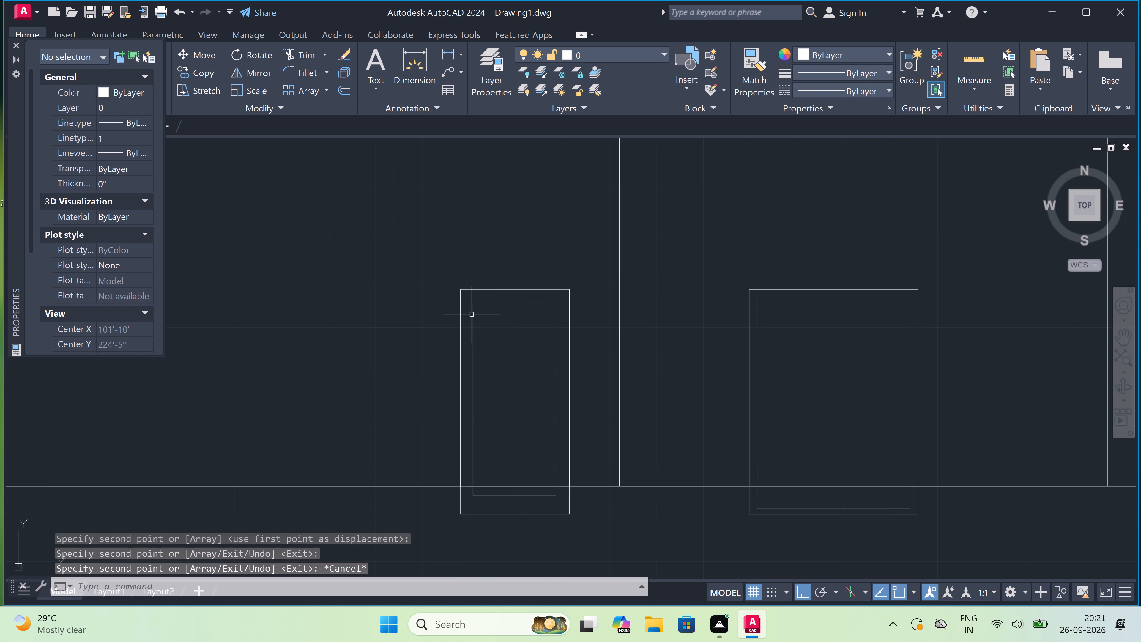
pyautogui.write('TR')
pyautogui.press('space')
pyautogui.scroll(-2, 472, 313)
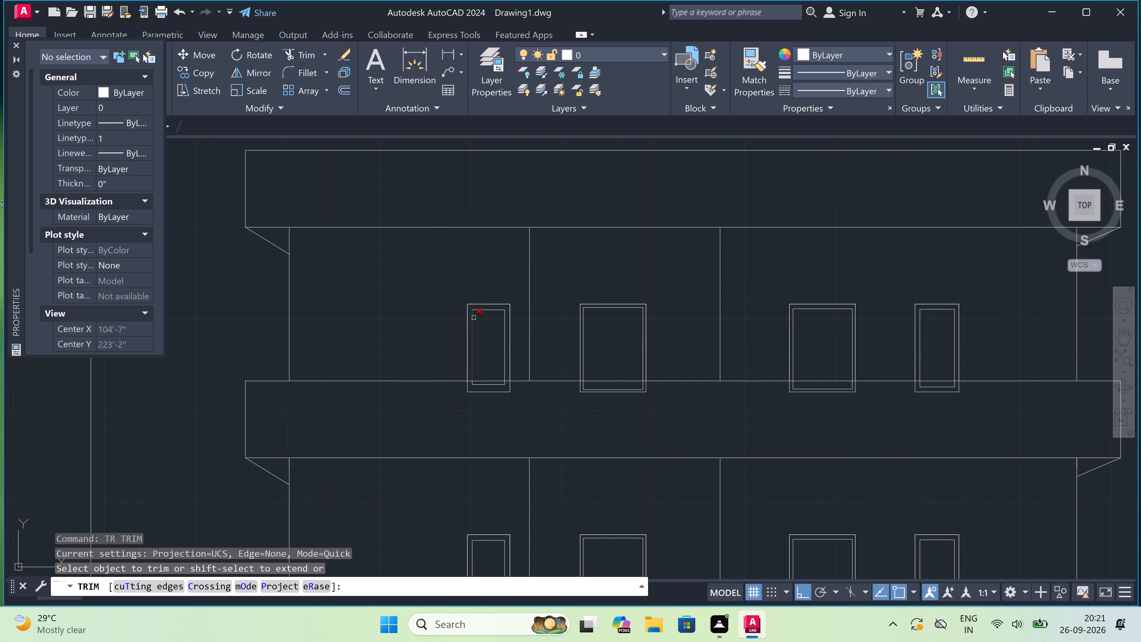
pyautogui.scroll(2, 438, 388)
pyautogui.scroll(2, 527, 396)
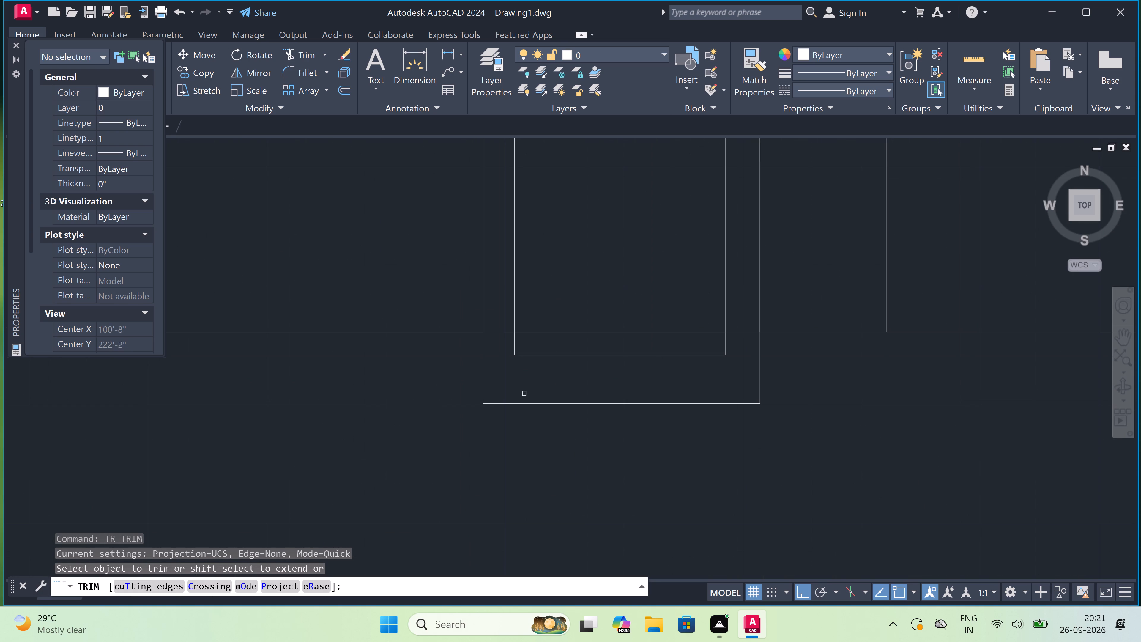
pyautogui.click(578, 351)
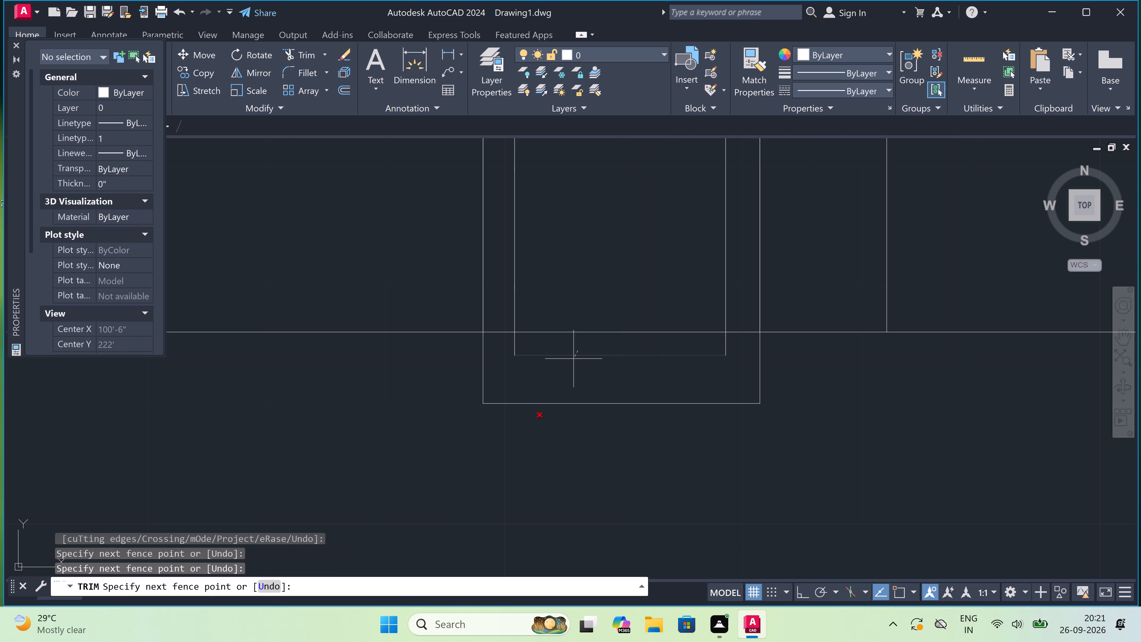
pyautogui.doubleClick(534, 422)
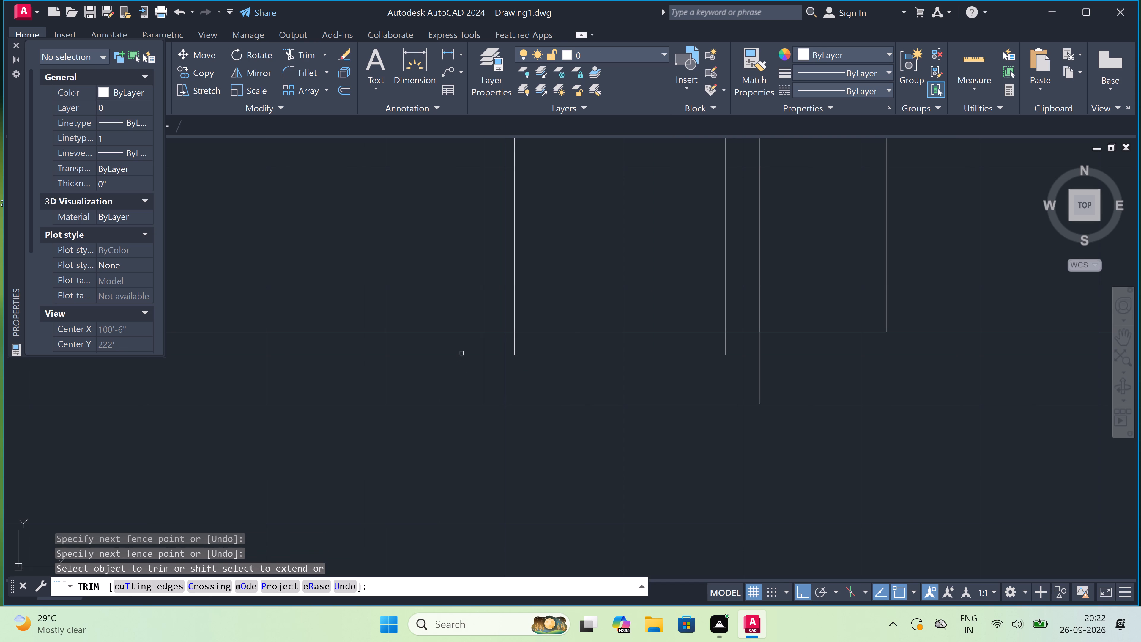
pyautogui.doubleClick(464, 350)
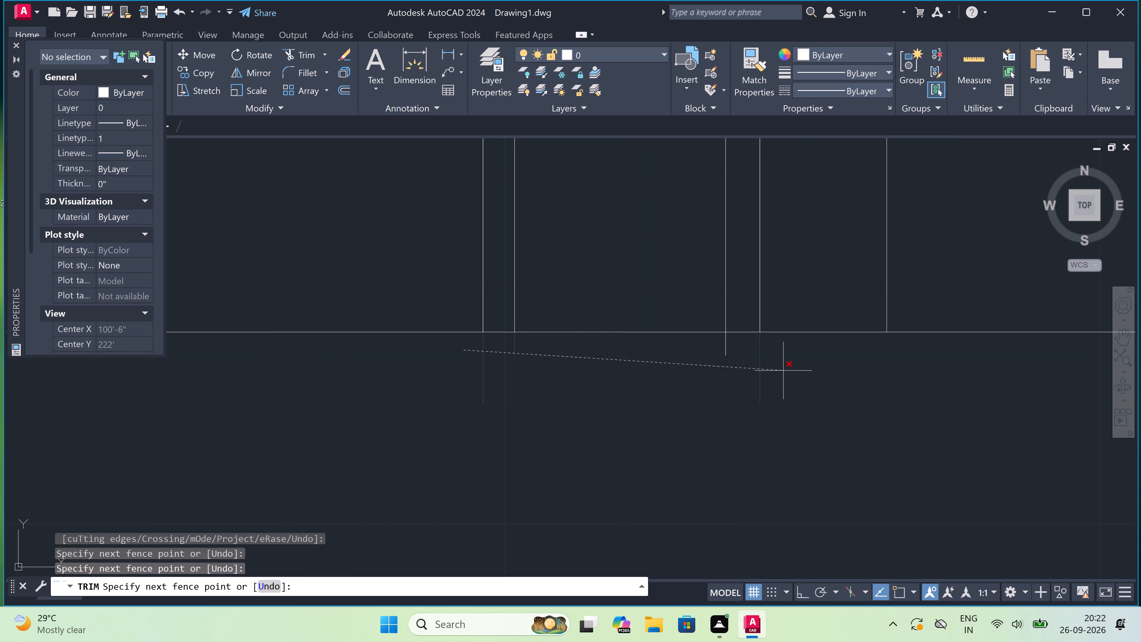
pyautogui.click(800, 348)
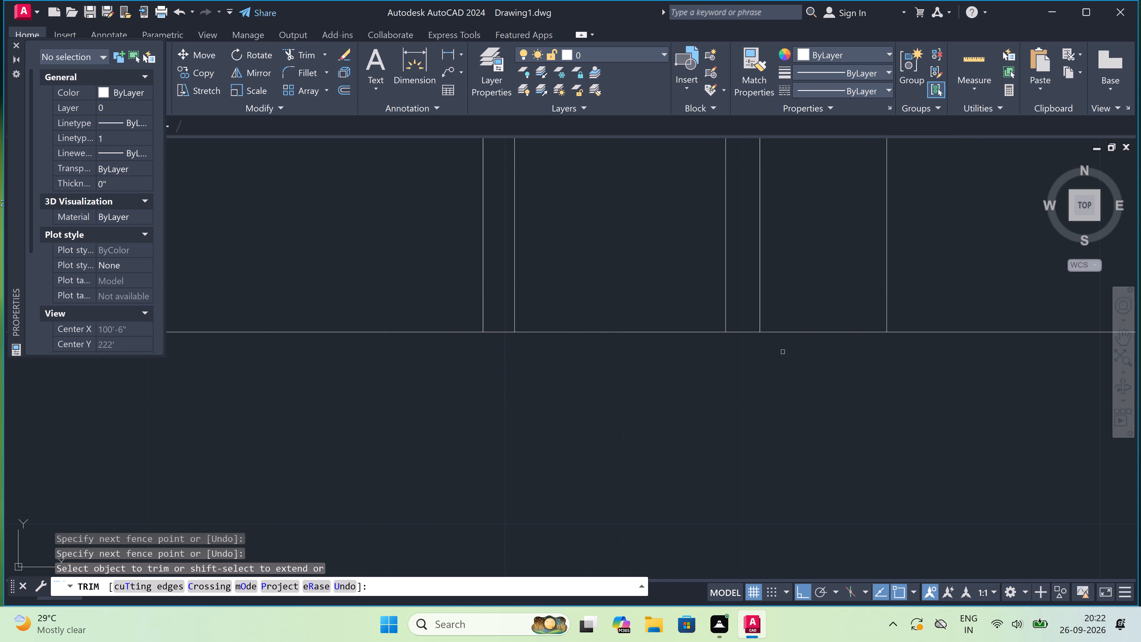
# Trim the parts of the second top-floor window's outer and inner frames that extend below the band's top line.
pyautogui.scroll(-5, 590, 353)
pyautogui.scroll(1, 689, 361)
pyautogui.scroll(3, 660, 348)
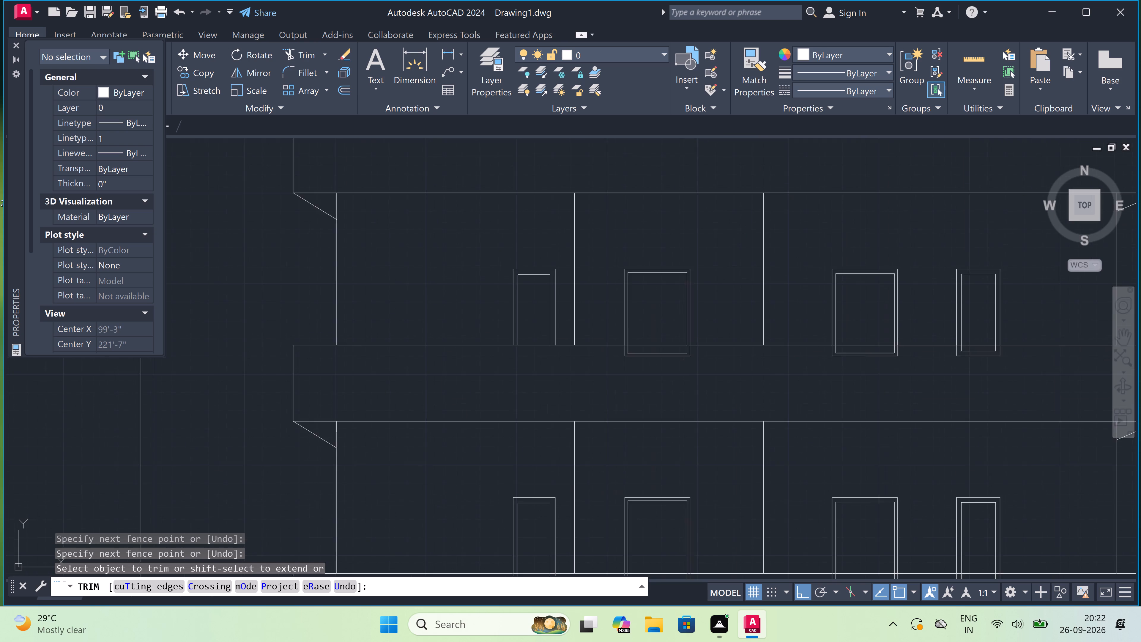
pyautogui.click(750, 353)
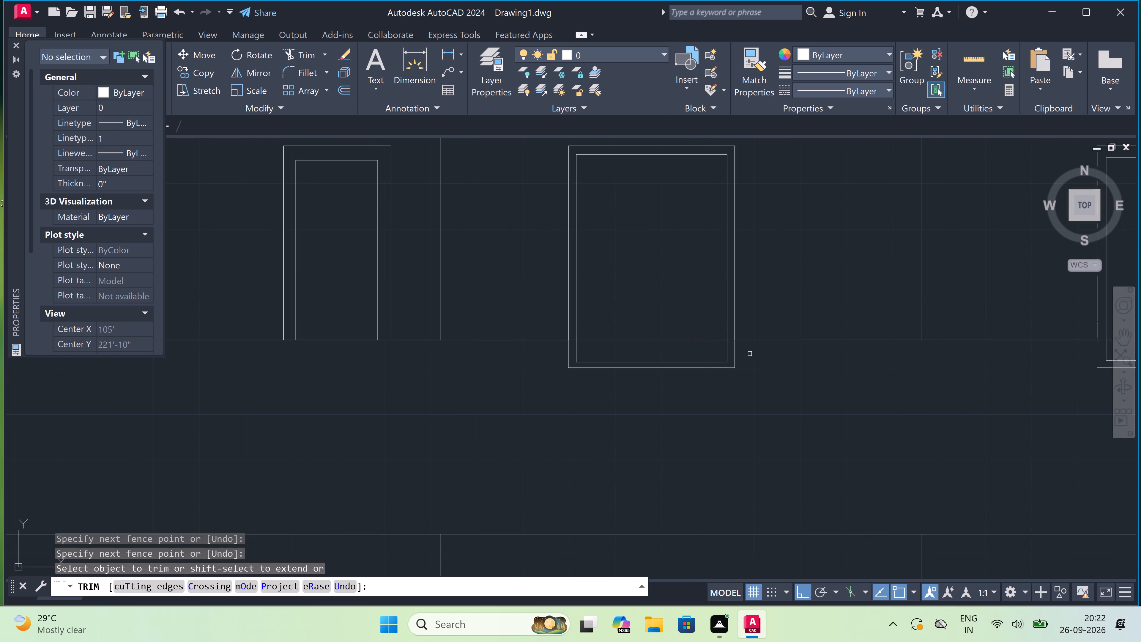
pyautogui.click(460, 363)
pyautogui.doubleClick(600, 364)
pyautogui.click(600, 363)
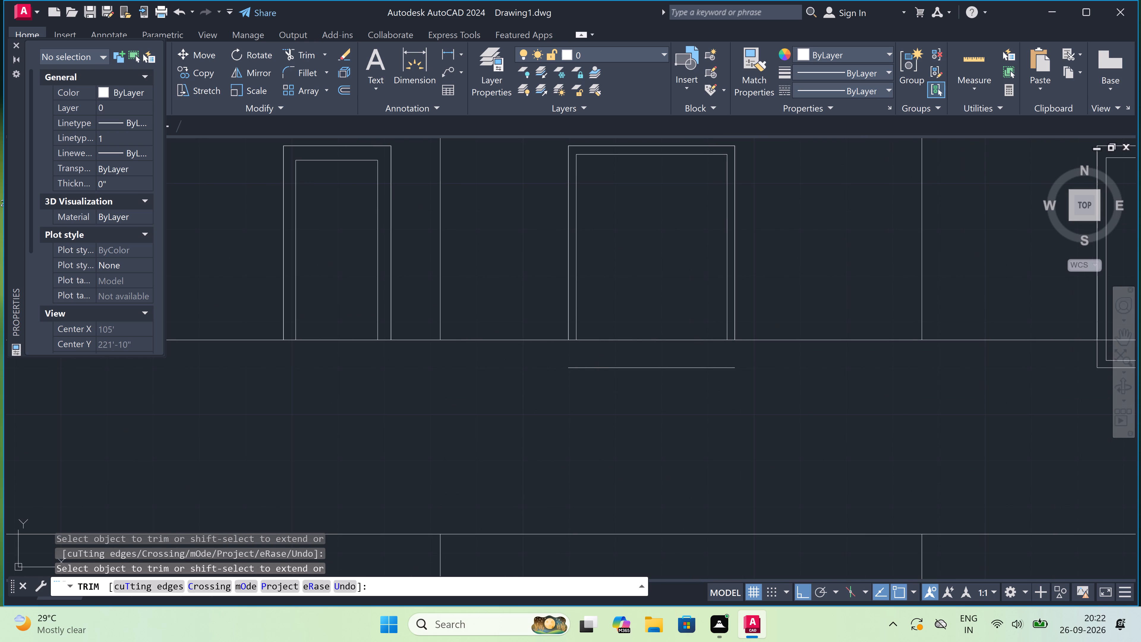
pyautogui.click(596, 373)
# Trim the third top-floor window's outer and inner frames where they overlap the horizontal band below.
pyautogui.scroll(-4, 591, 374)
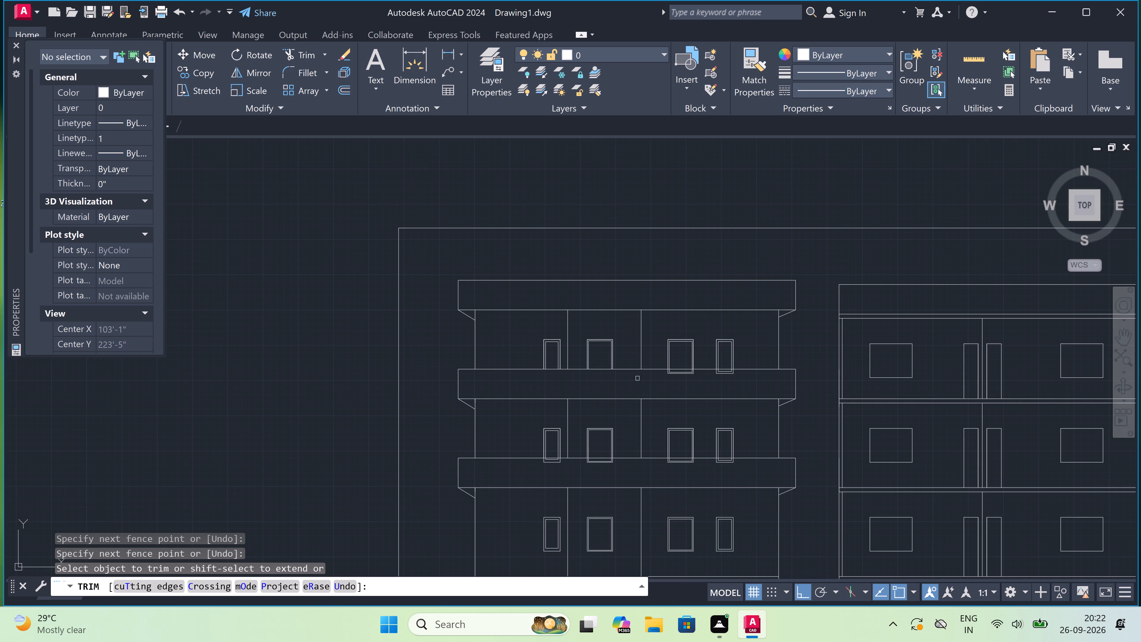
pyautogui.scroll(2, 662, 378)
pyautogui.scroll(3, 734, 383)
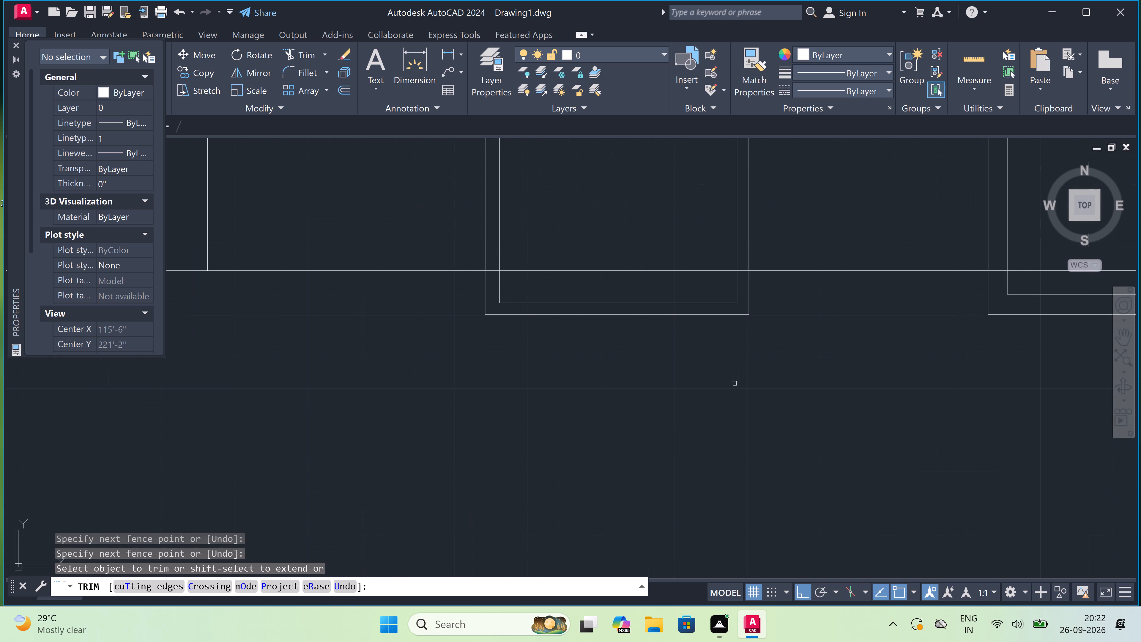
pyautogui.scroll(2, 760, 342)
pyautogui.scroll(-2, 790, 314)
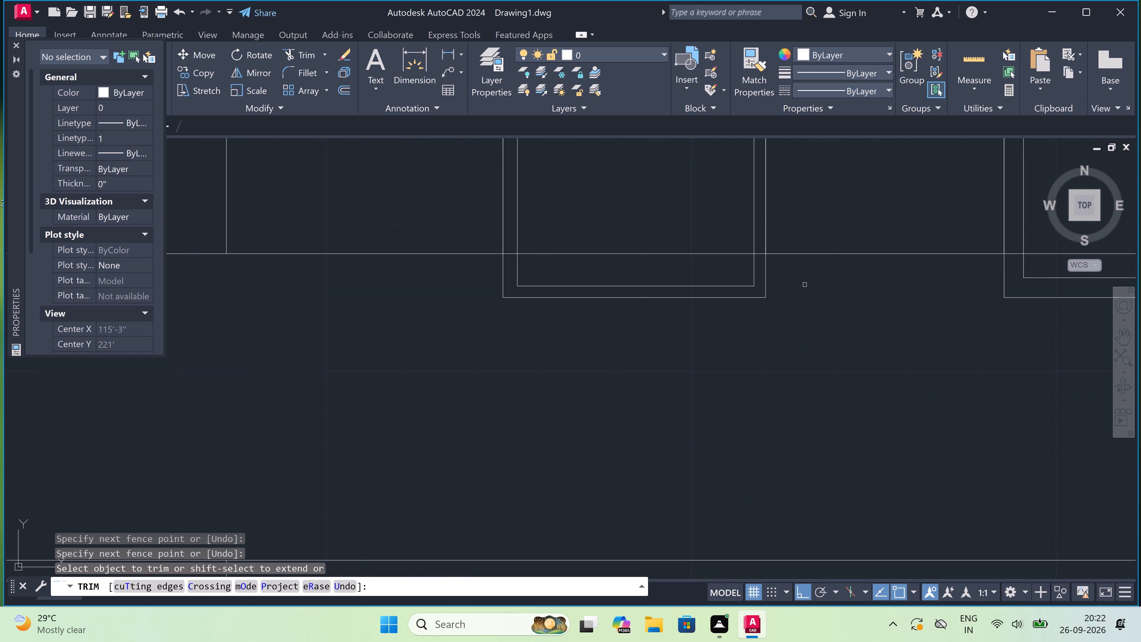
pyautogui.moveTo(801, 273); pyautogui.dragTo(797, 272)
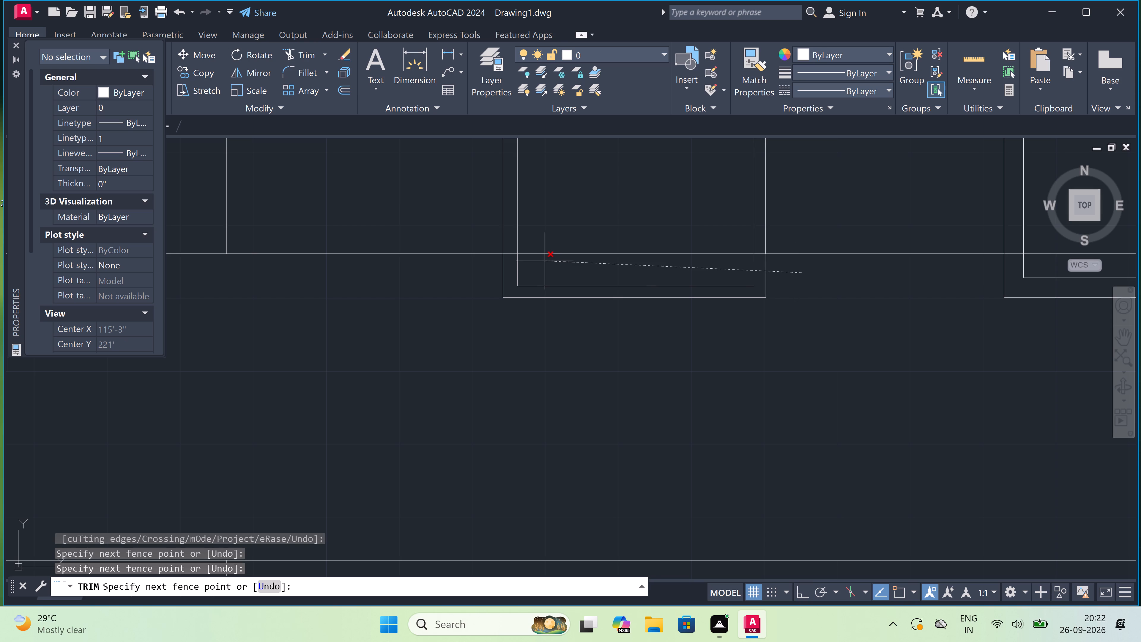
pyautogui.click(494, 273)
pyautogui.click(582, 289)
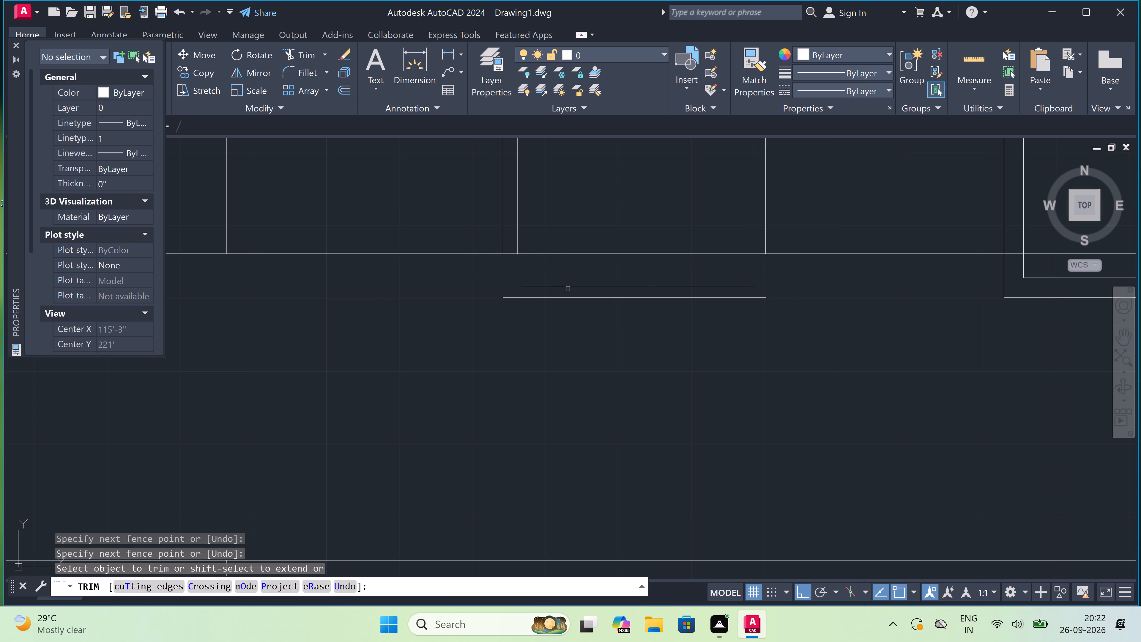
pyautogui.click(564, 316)
pyautogui.click(597, 271)
pyautogui.click(569, 319)
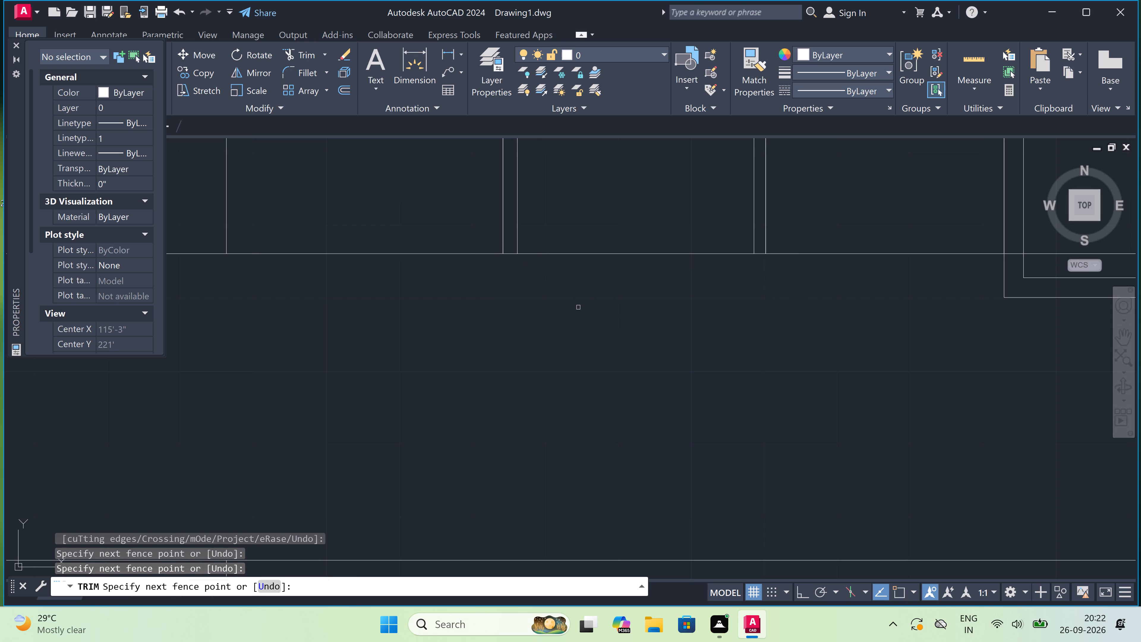
# Trim the rightmost top-floor window's outer and inner frames where they extend below the band's top line.
pyautogui.scroll(-4, 569, 319)
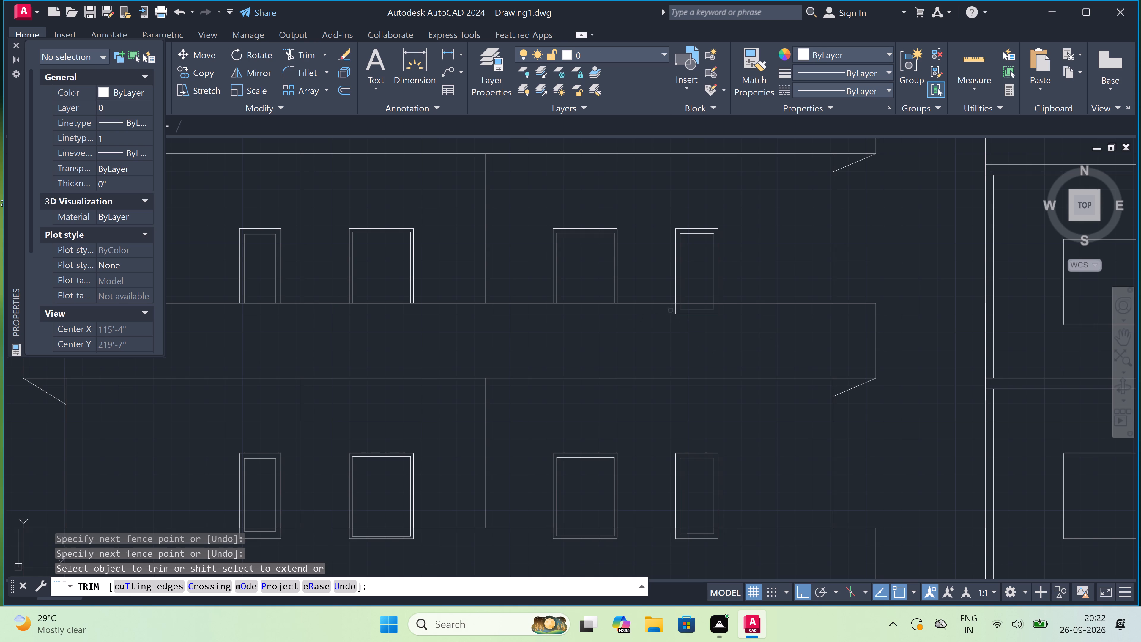
pyautogui.scroll(4, 694, 302)
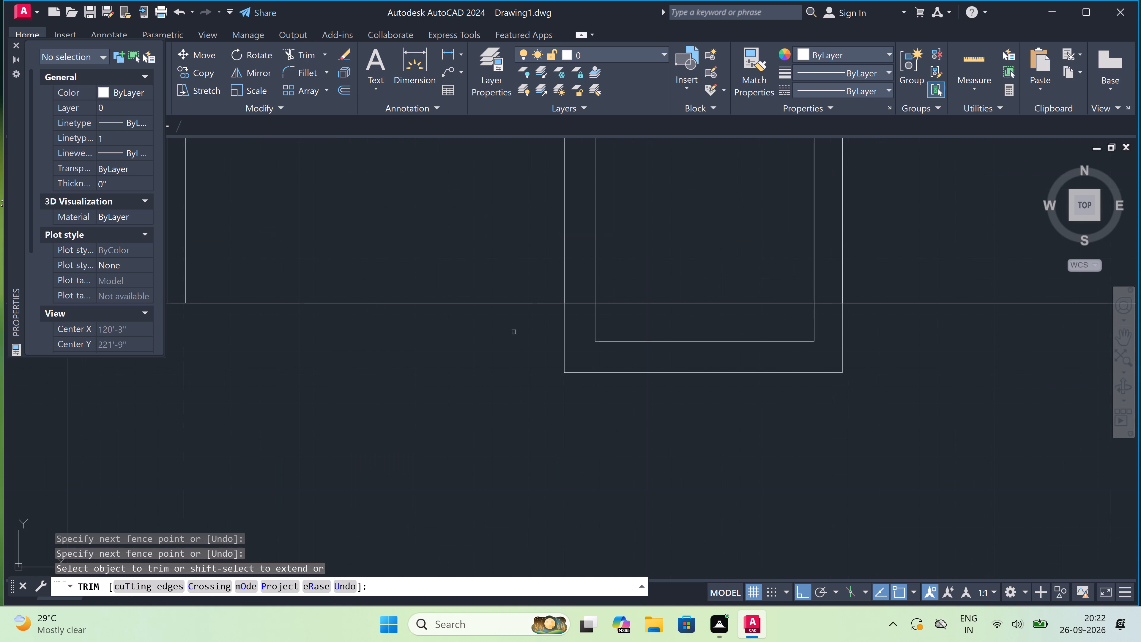
pyautogui.click(516, 327)
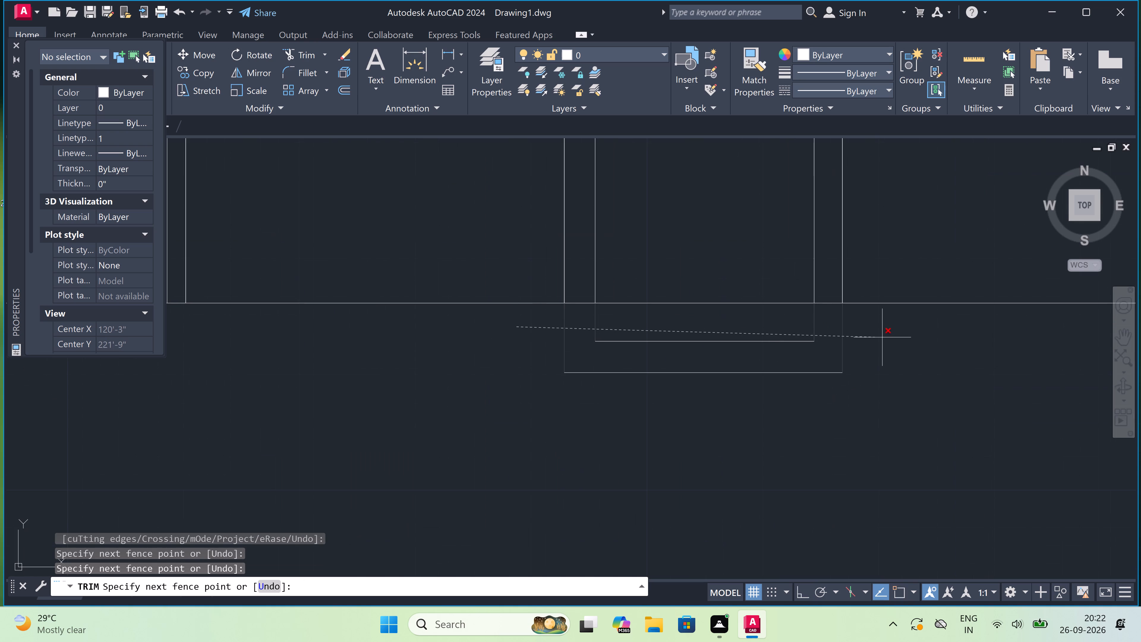
pyautogui.click(884, 336)
pyautogui.click(791, 329)
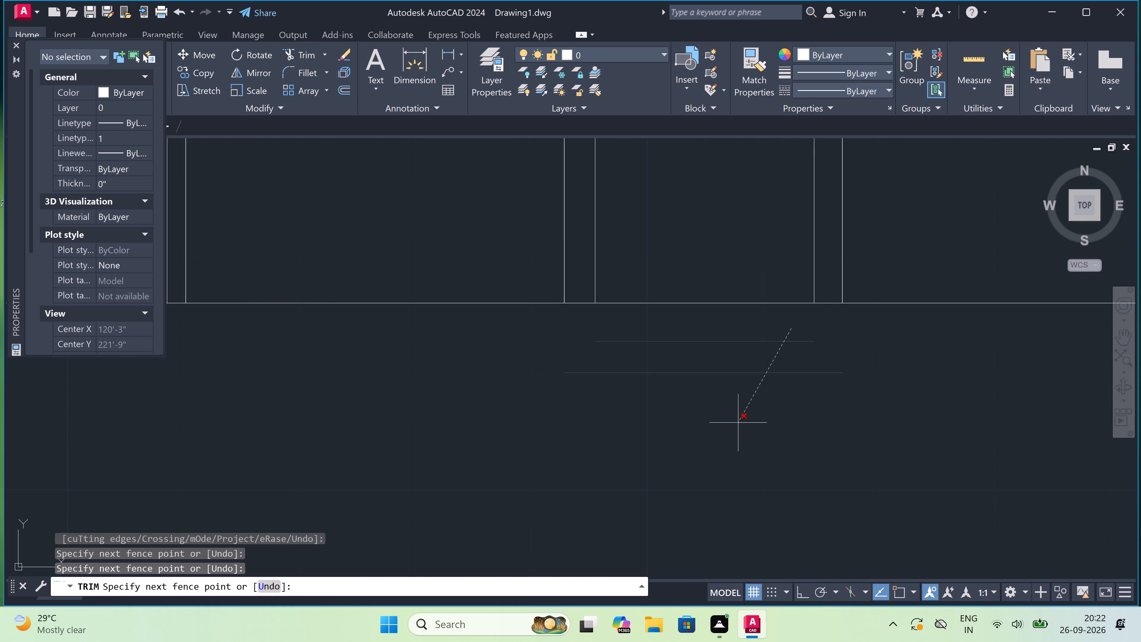
pyautogui.click(738, 423)
# Trim the rightmost first-floor window's outer and inner frames where they overlap the horizontal band beneath them.
pyautogui.scroll(-6, 743, 369)
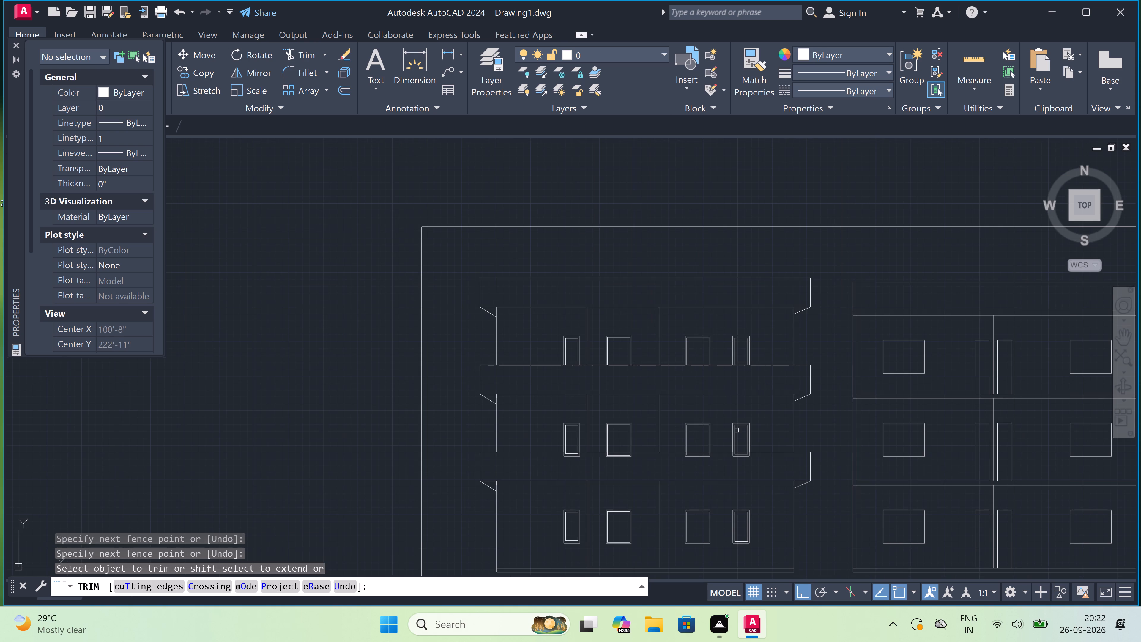
pyautogui.scroll(3, 746, 453)
pyautogui.scroll(4, 733, 479)
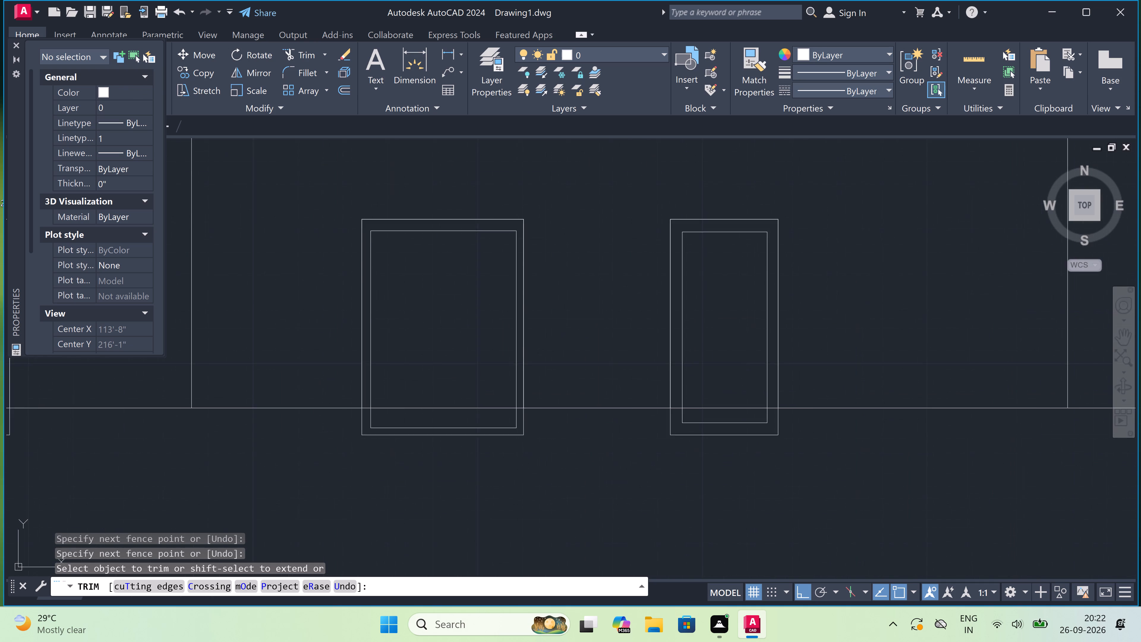
pyautogui.click(843, 375)
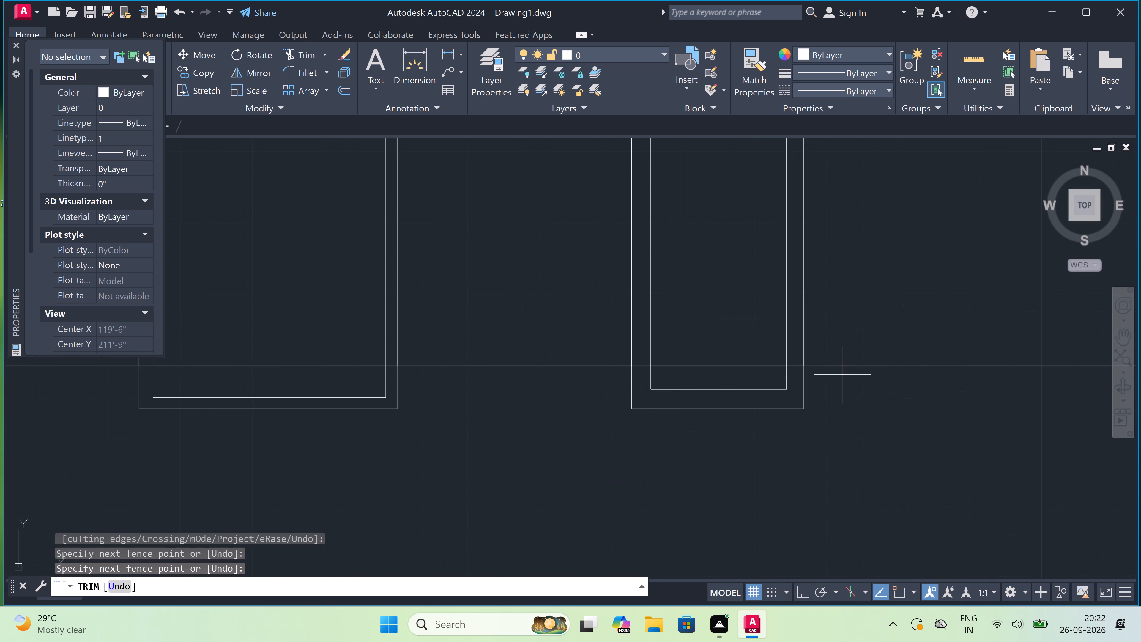
pyautogui.click(535, 382)
pyautogui.click(670, 385)
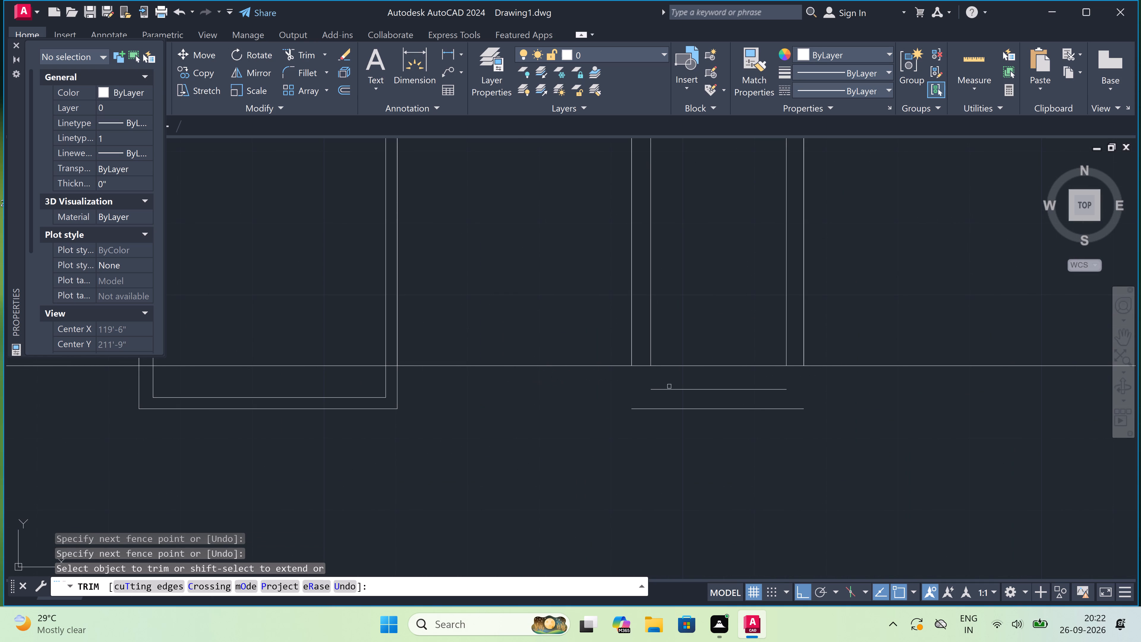
pyautogui.click(669, 427)
# Trim the third first-floor window's outer and inner frames where they extend below the band's top line.
pyautogui.scroll(-3, 670, 426)
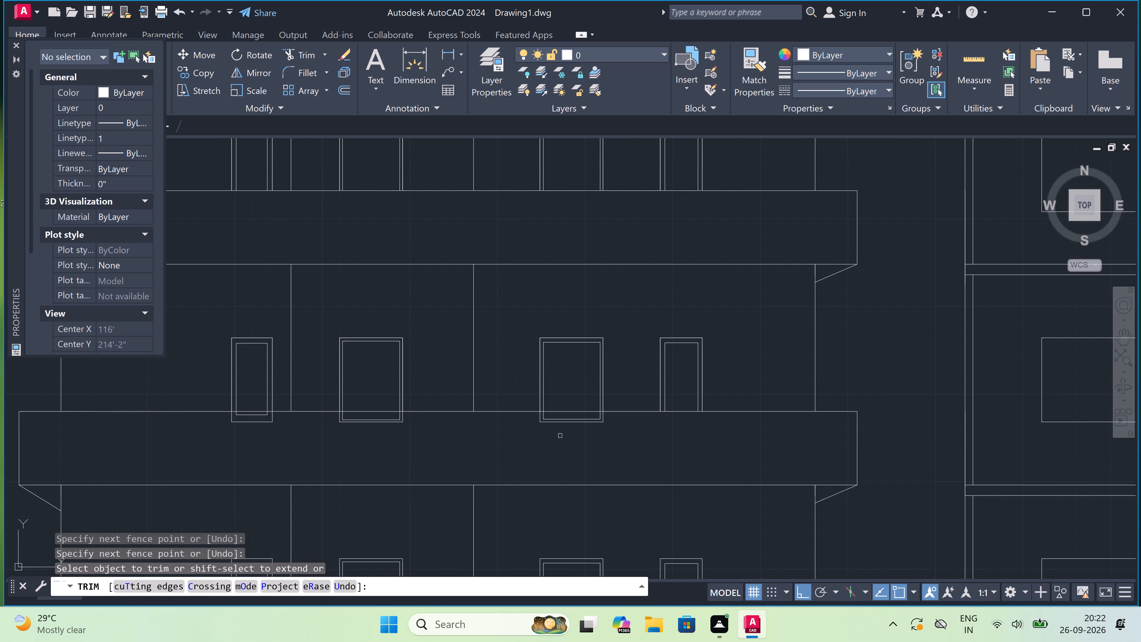
pyautogui.scroll(3, 546, 428)
pyautogui.scroll(1, 495, 381)
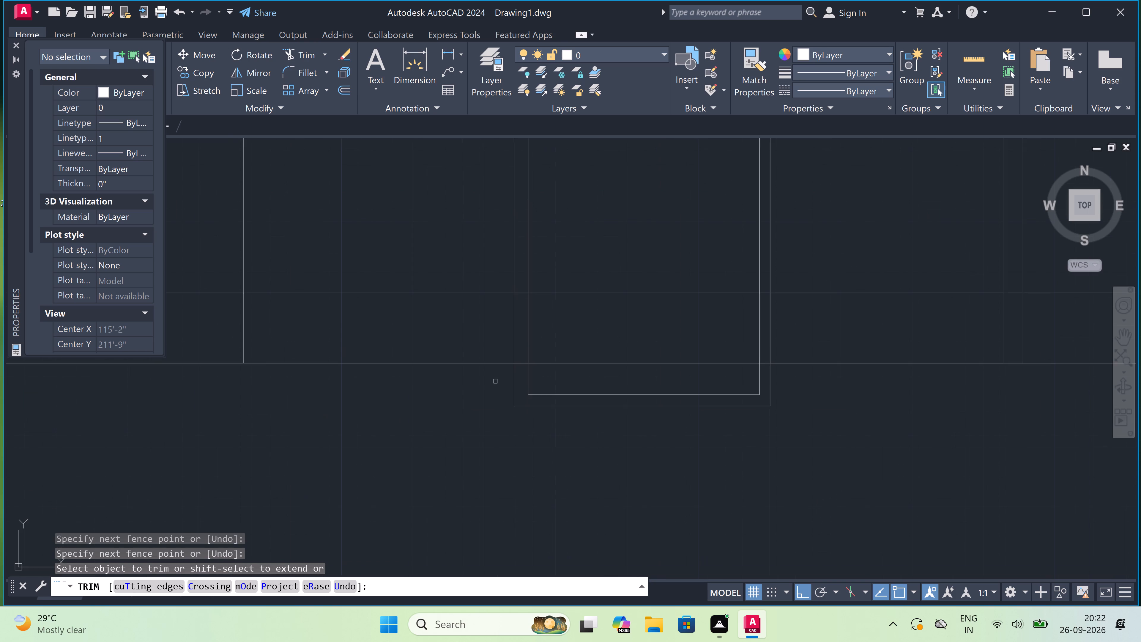
pyautogui.click(494, 380)
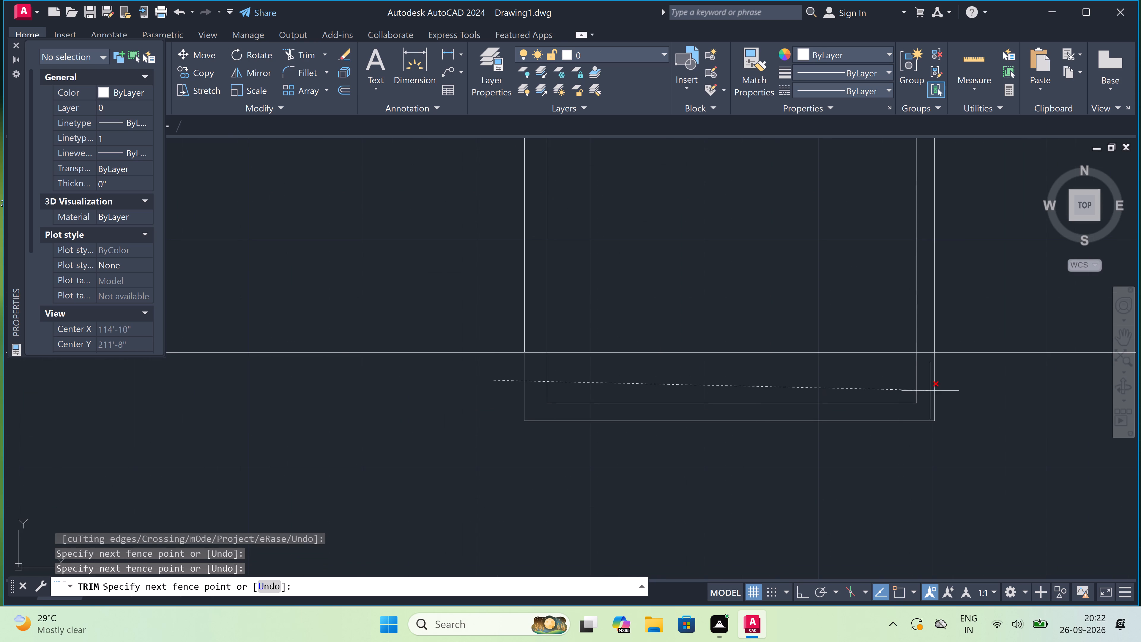
pyautogui.moveTo(978, 388); pyautogui.dragTo(973, 392)
pyautogui.click(825, 389)
pyautogui.click(798, 435)
# Trim the second first-floor window's outer and inner frames where they overlap the horizontal band below.
pyautogui.scroll(-4, 784, 414)
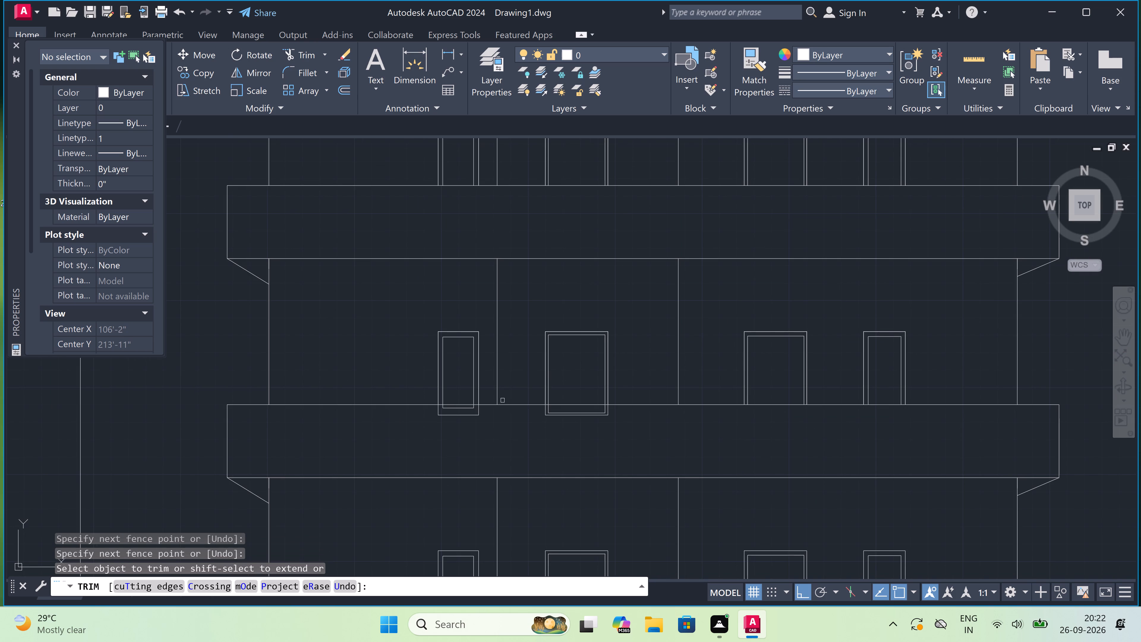
pyautogui.scroll(3, 505, 408)
pyautogui.scroll(2, 548, 412)
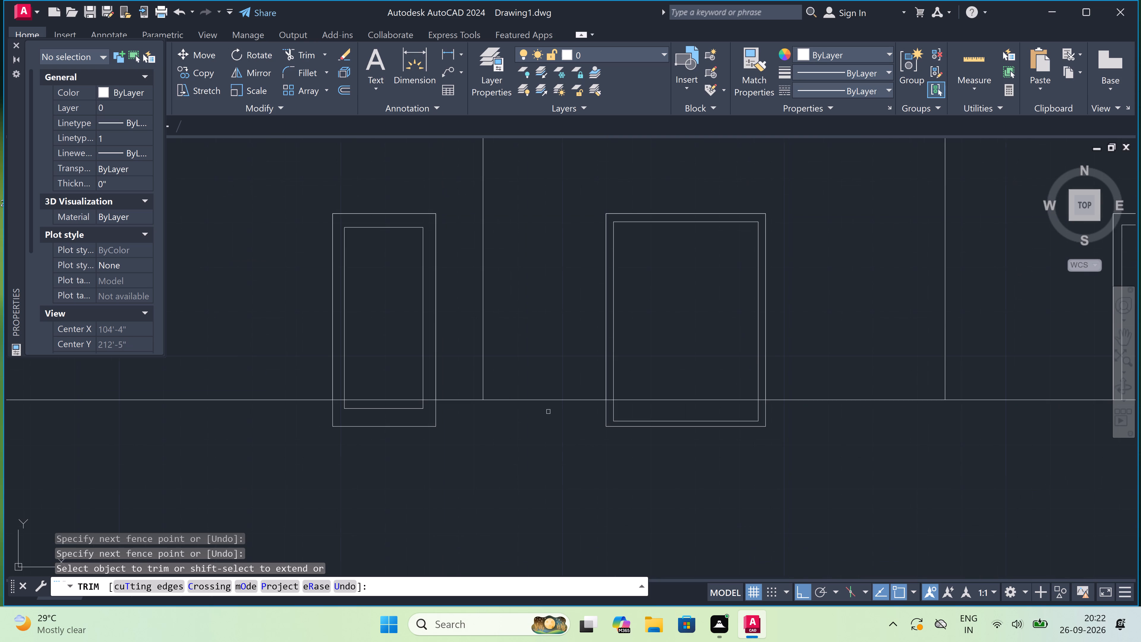
pyautogui.click(548, 411)
pyautogui.scroll(-3, 889, 418)
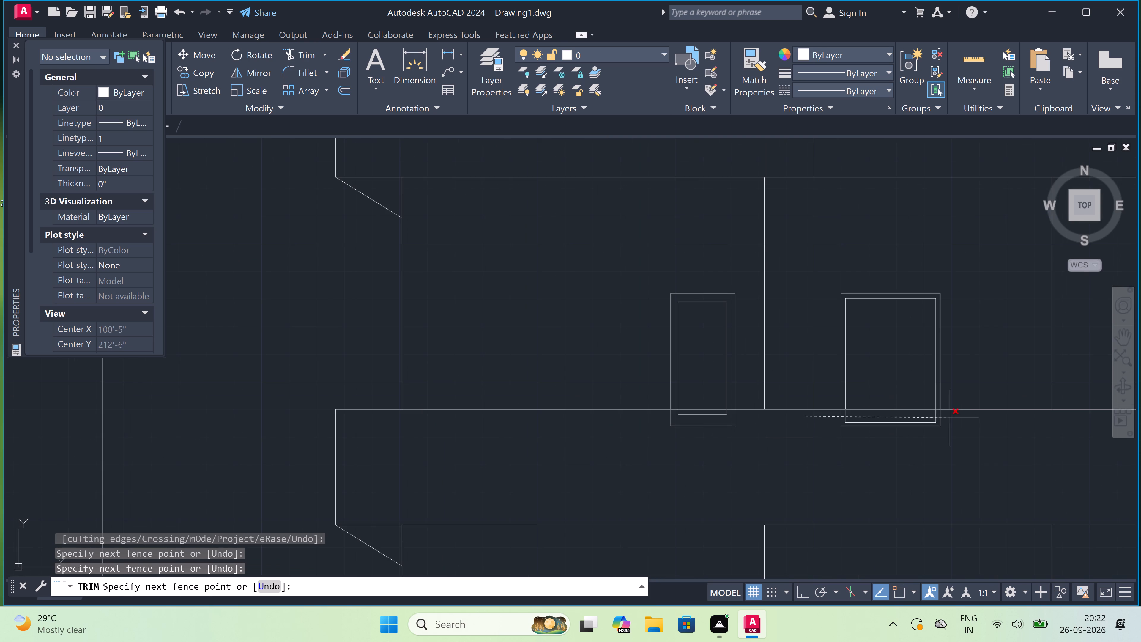
pyautogui.scroll(3, 963, 415)
pyautogui.click(962, 415)
pyautogui.click(803, 418)
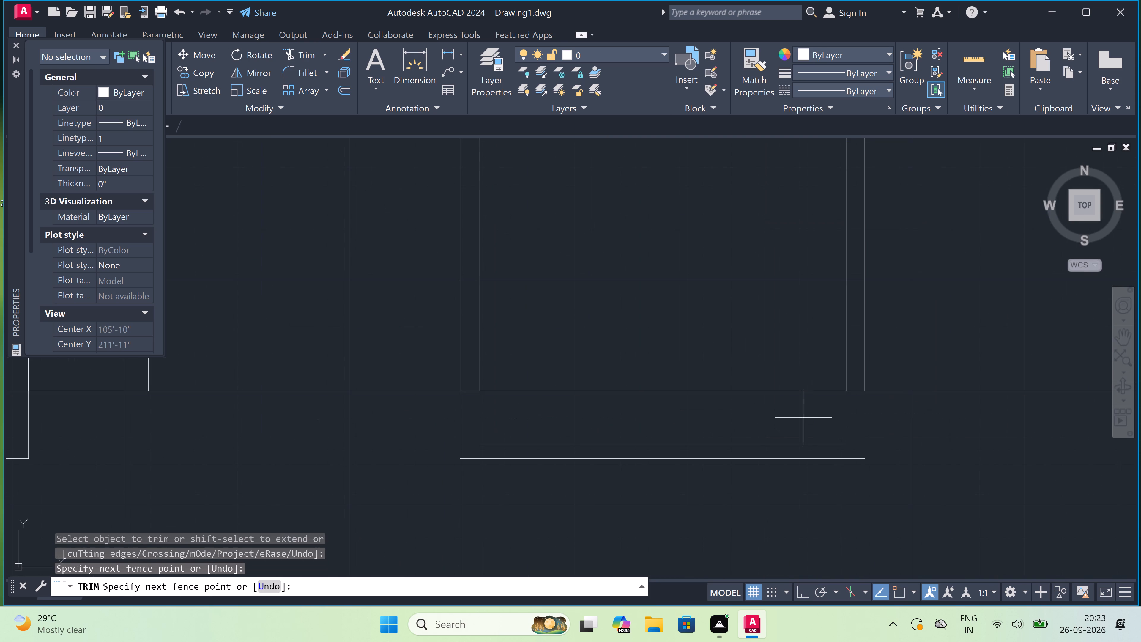
pyautogui.click(745, 456)
pyautogui.click(745, 456)
pyautogui.click(726, 479)
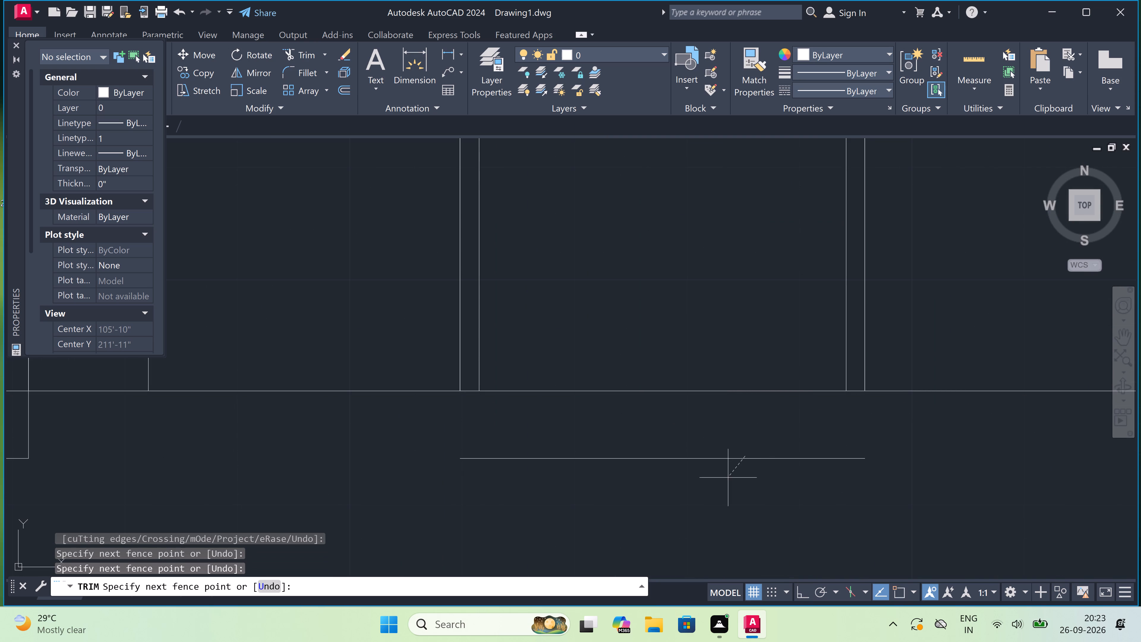
# Trim the leftmost first-floor window's outer and inner frames below the band's top line and finish trimming.
pyautogui.scroll(-5, 737, 440)
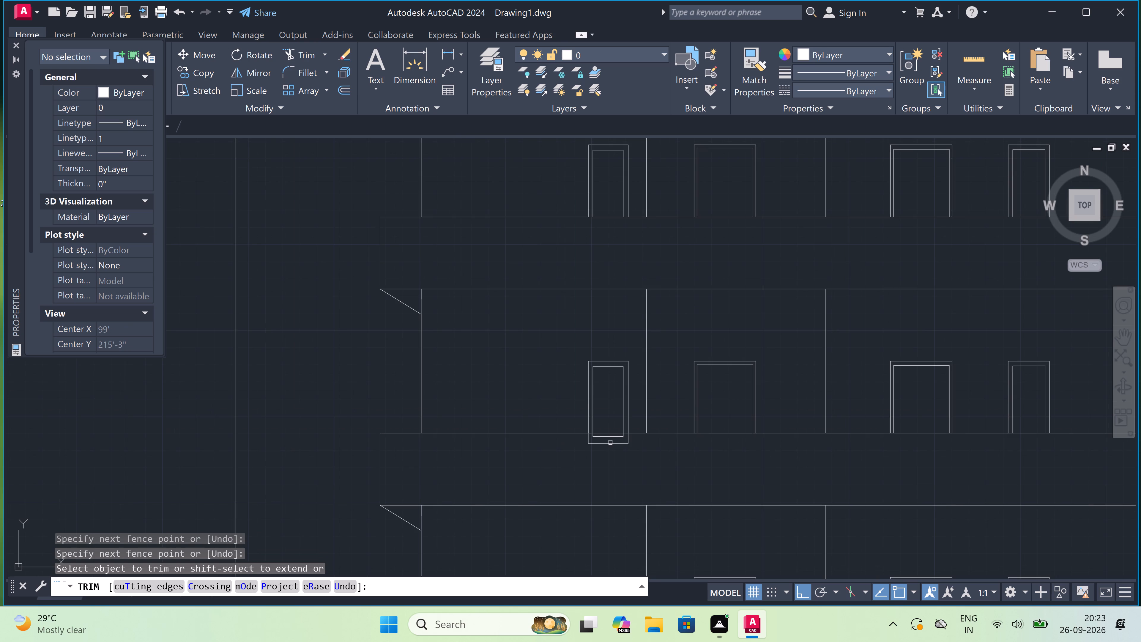
pyautogui.scroll(5, 601, 441)
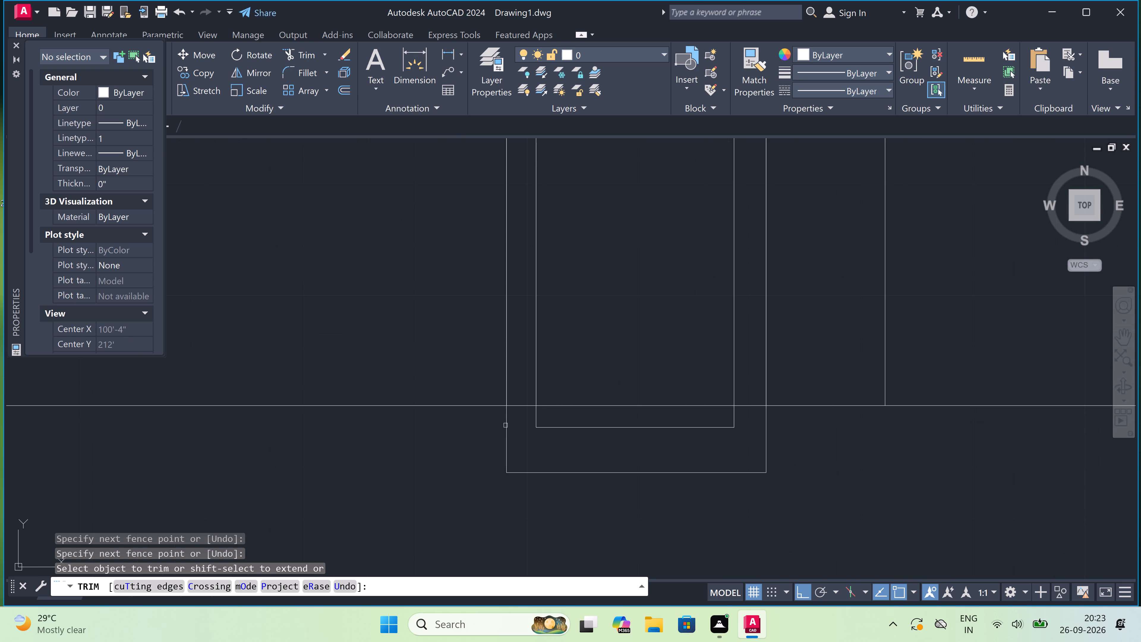
pyautogui.click(491, 420)
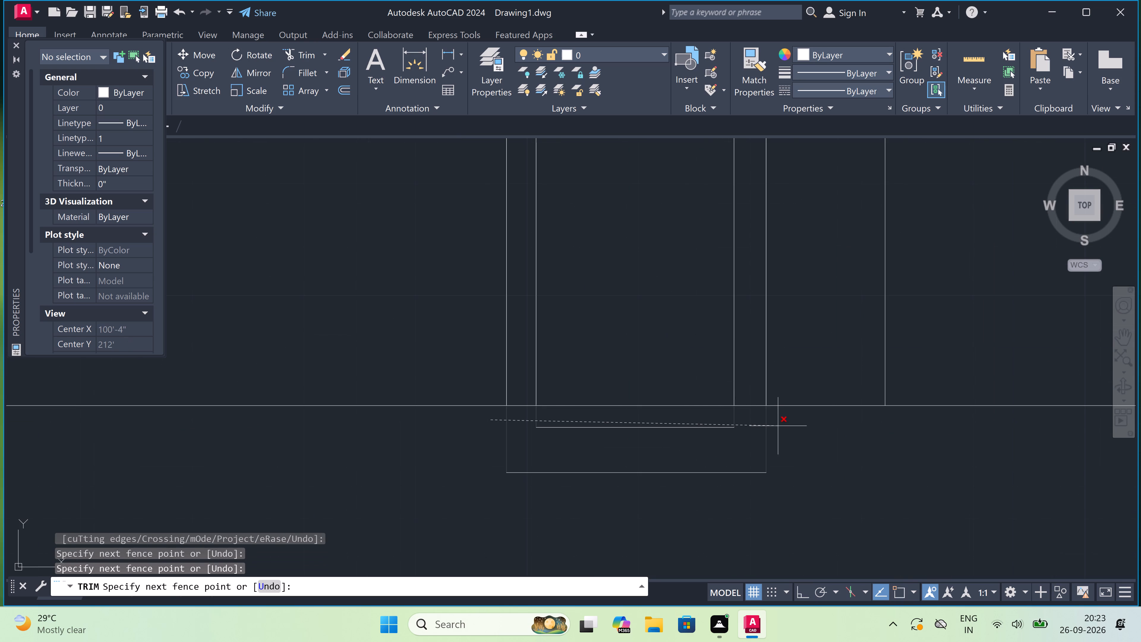
pyautogui.click(781, 425)
pyautogui.doubleClick(710, 417)
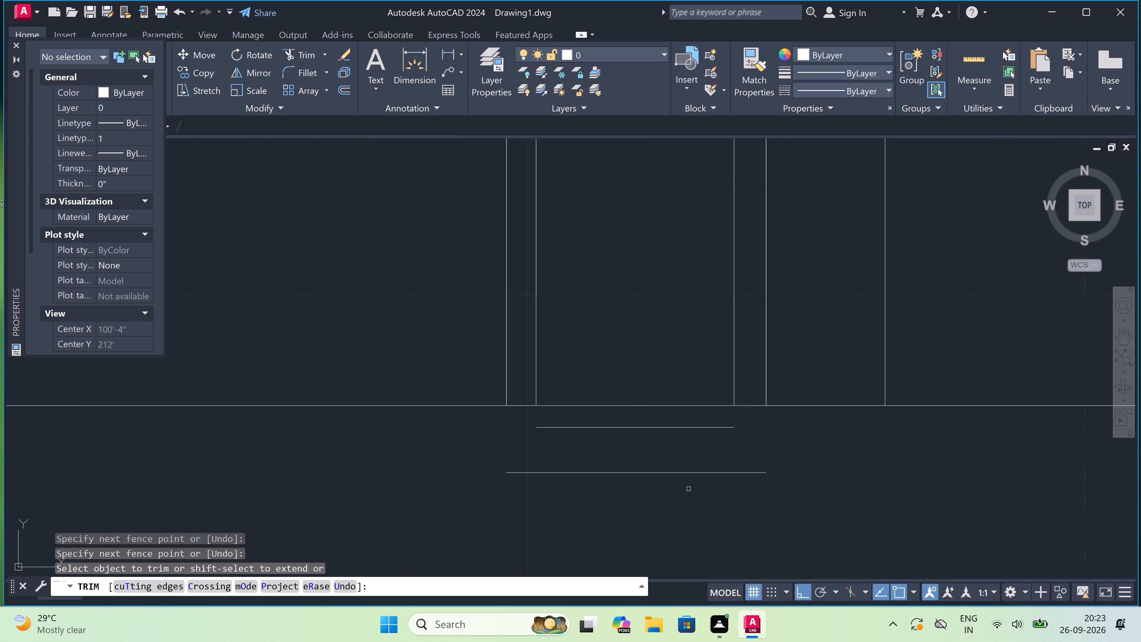
pyautogui.doubleClick(687, 492)
pyautogui.doubleClick(689, 428)
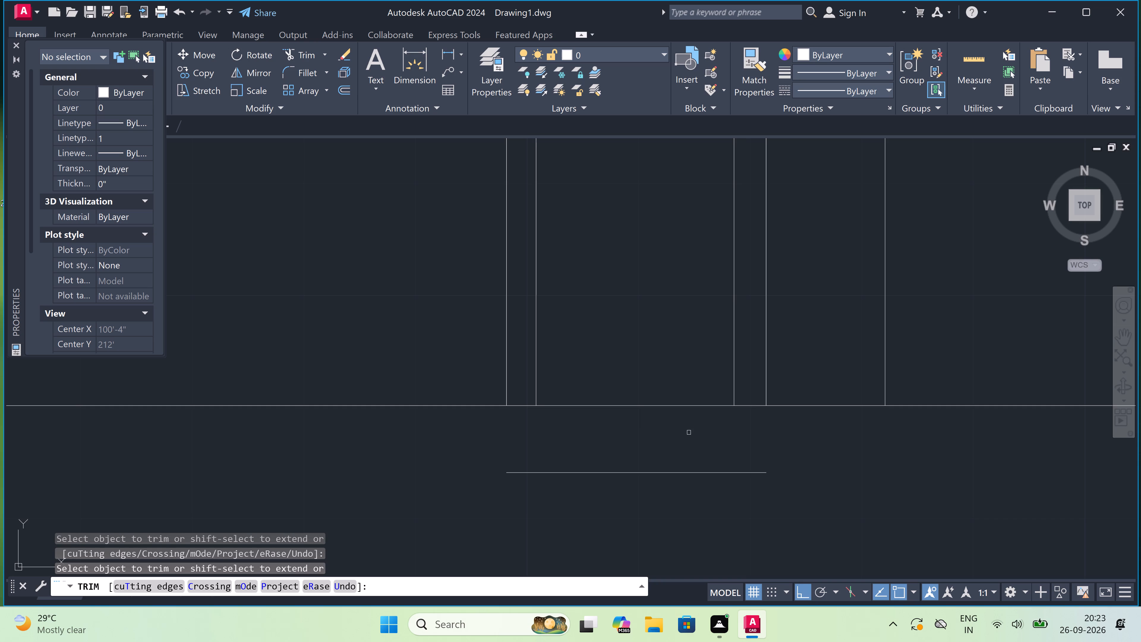
pyautogui.click(686, 473)
pyautogui.scroll(-7, 688, 455)
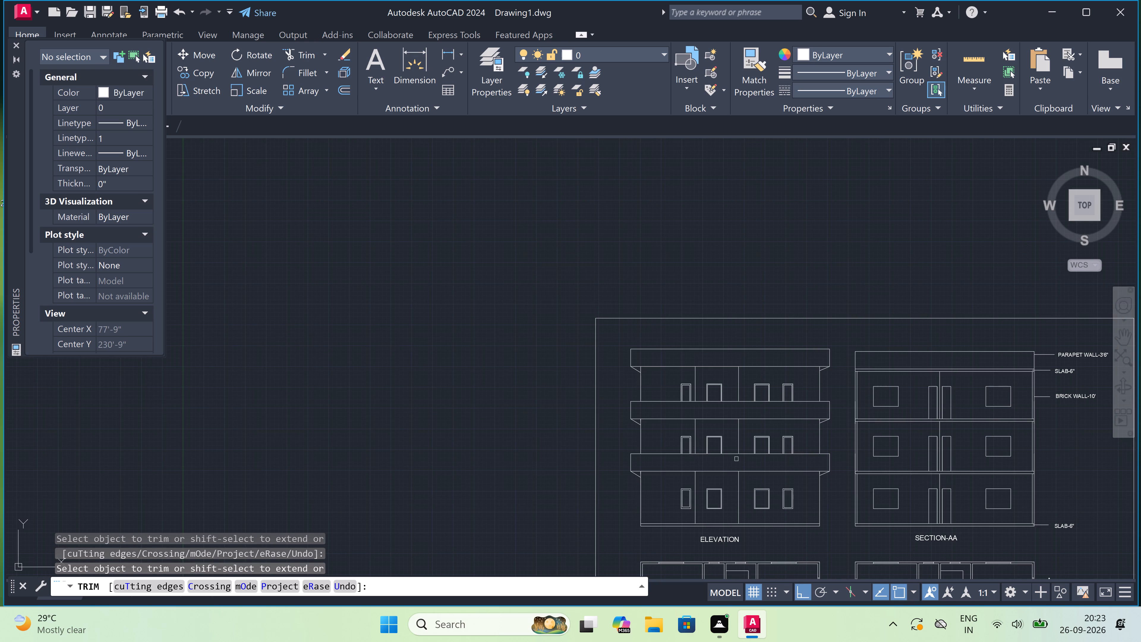
pyautogui.press('Escape')
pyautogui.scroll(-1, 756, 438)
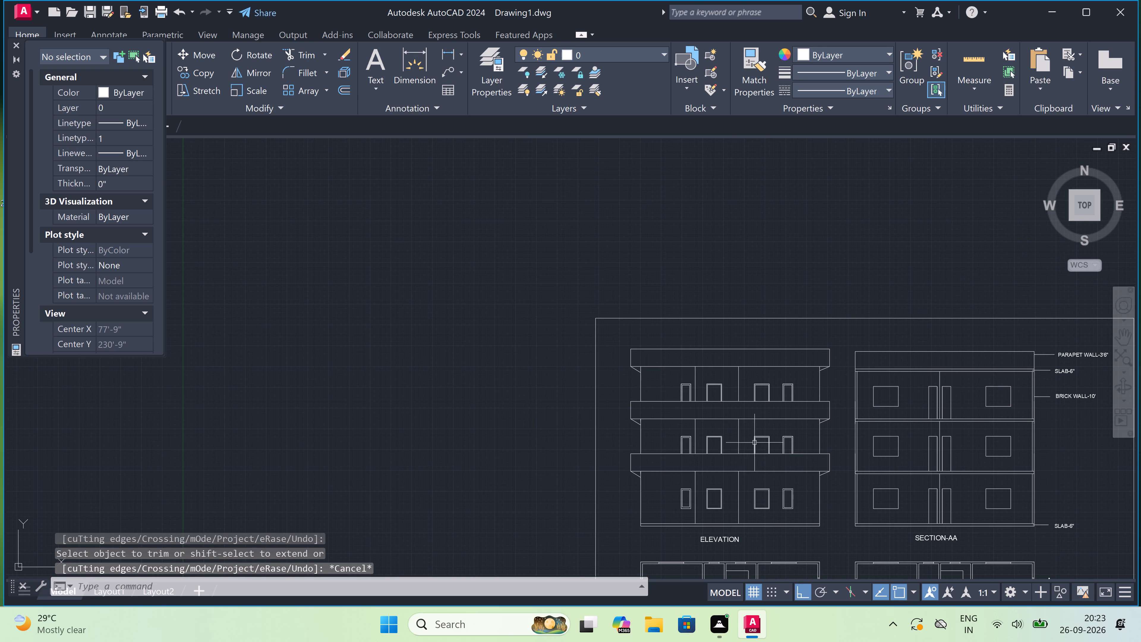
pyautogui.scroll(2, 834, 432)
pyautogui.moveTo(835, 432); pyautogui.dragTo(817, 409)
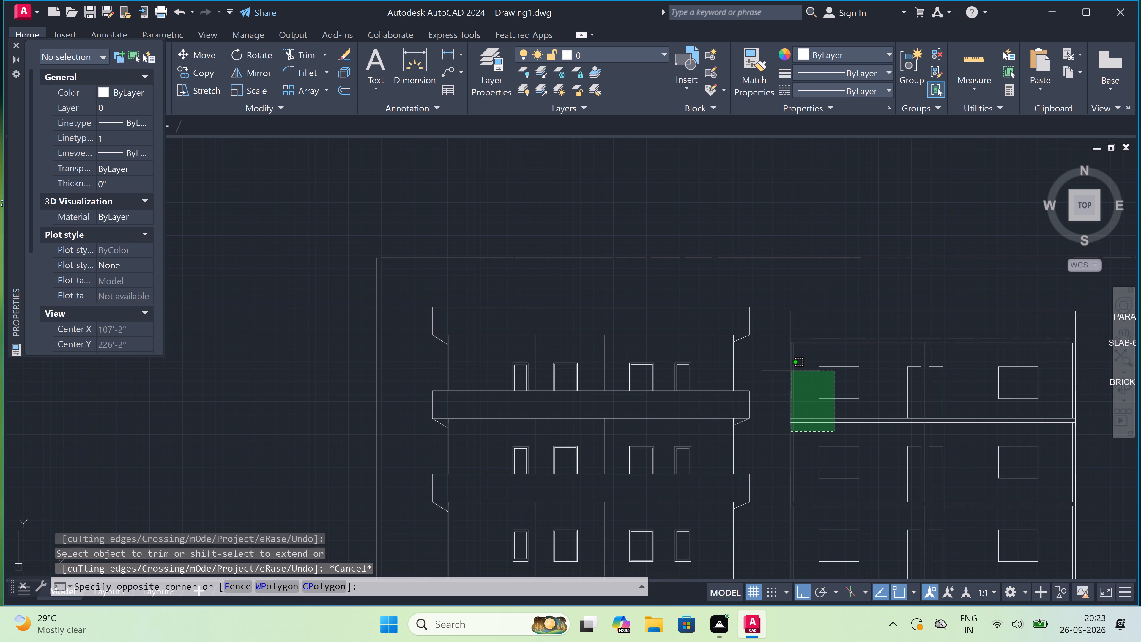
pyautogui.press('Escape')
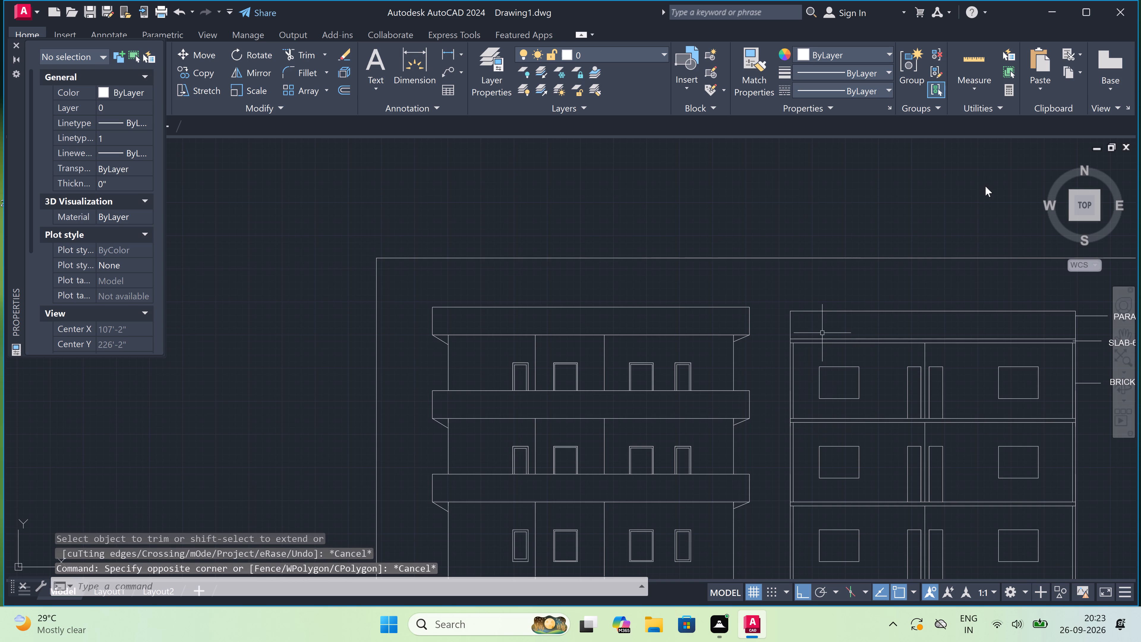
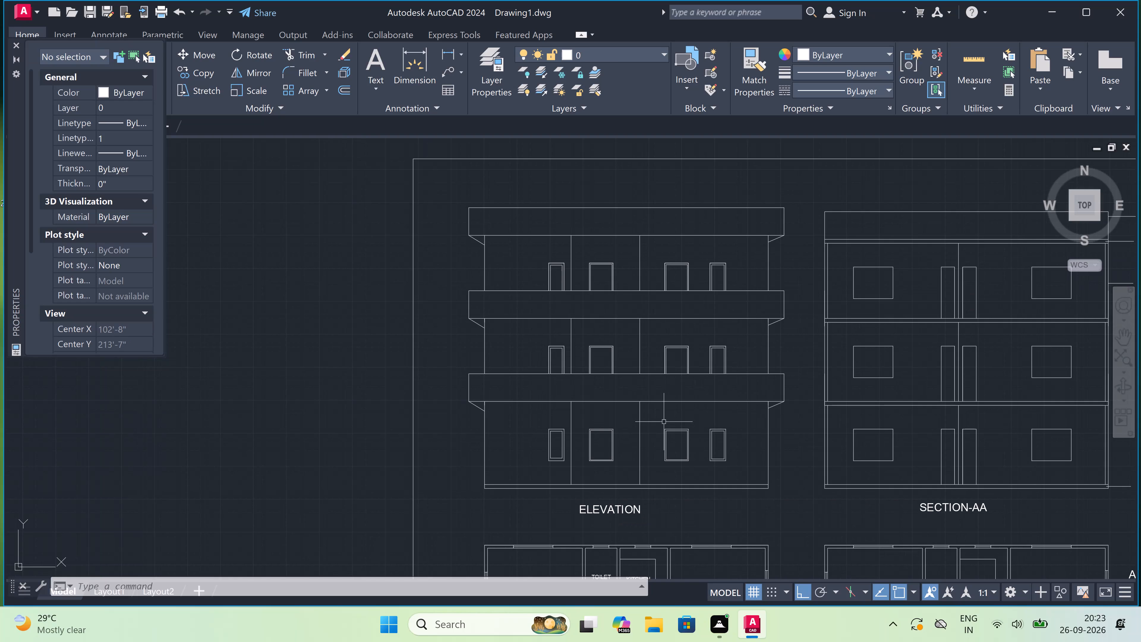
# Draw a horizontal underline about 8'-4" long beneath the ELEVATION title, extending slightly past both ends of the text.
pyautogui.scroll(-1, 664, 422)
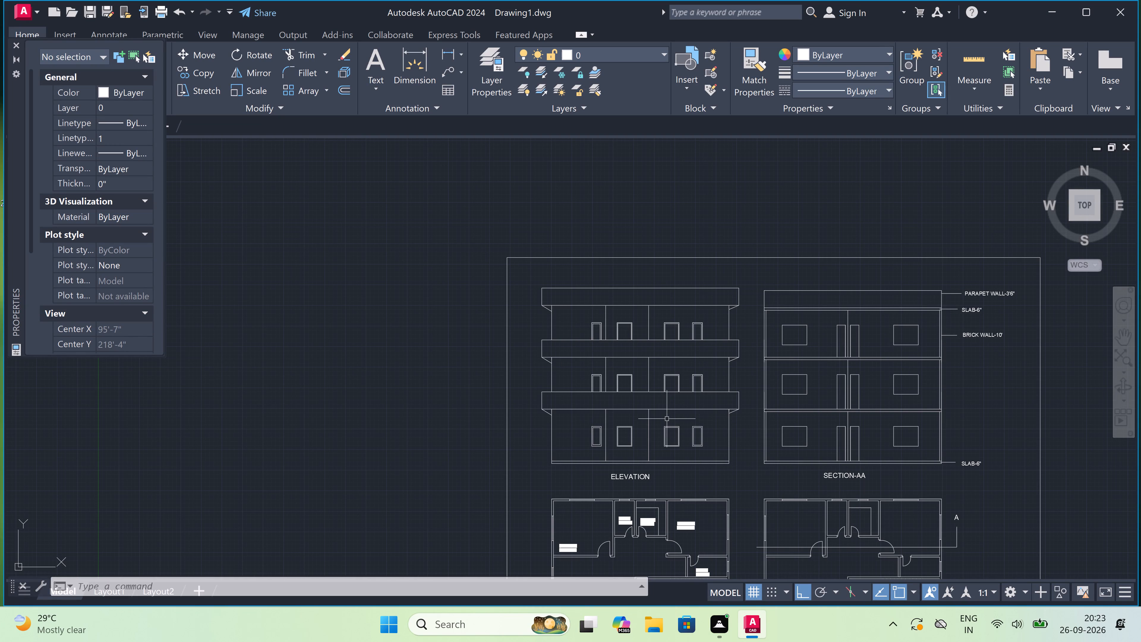
pyautogui.press('l')
pyautogui.press('space')
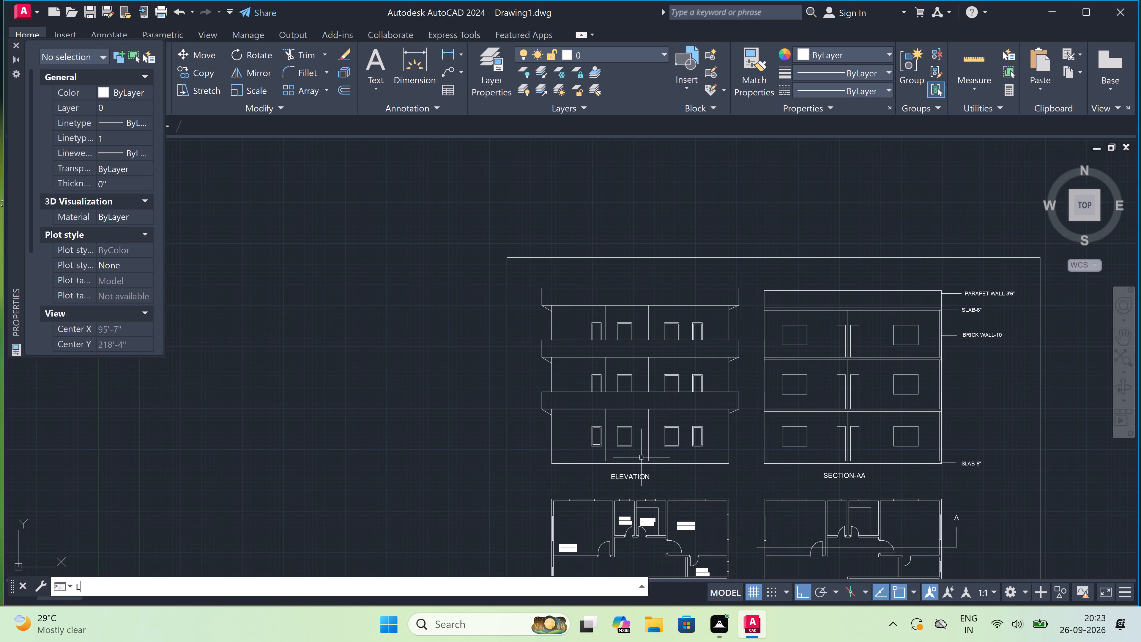
pyautogui.scroll(2, 611, 499)
pyautogui.scroll(2, 622, 472)
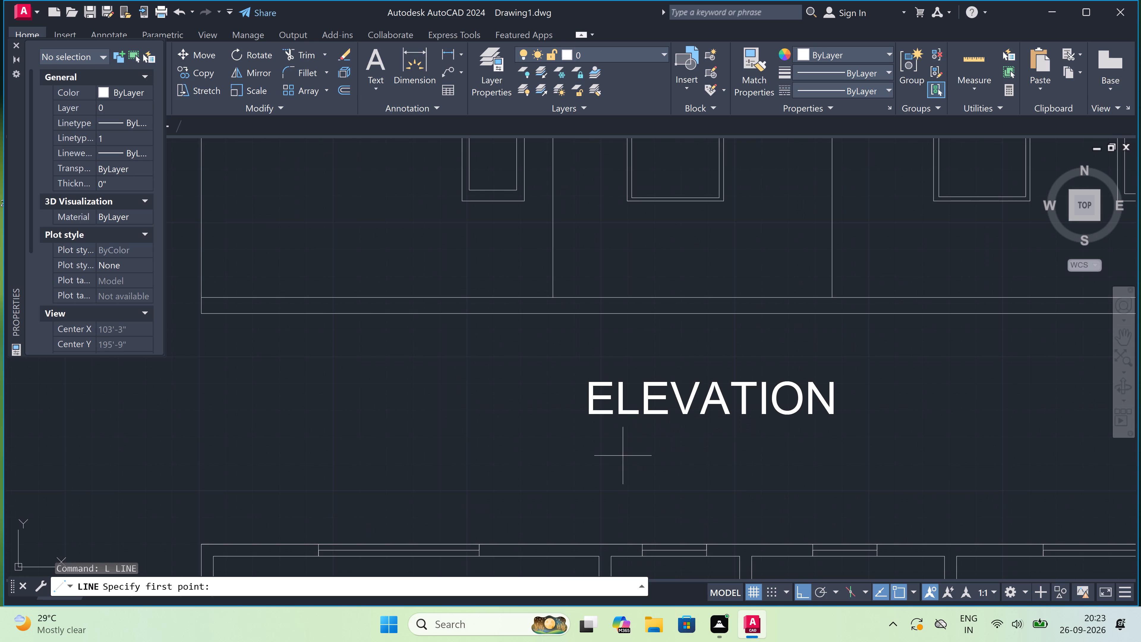
pyautogui.scroll(3, 598, 424)
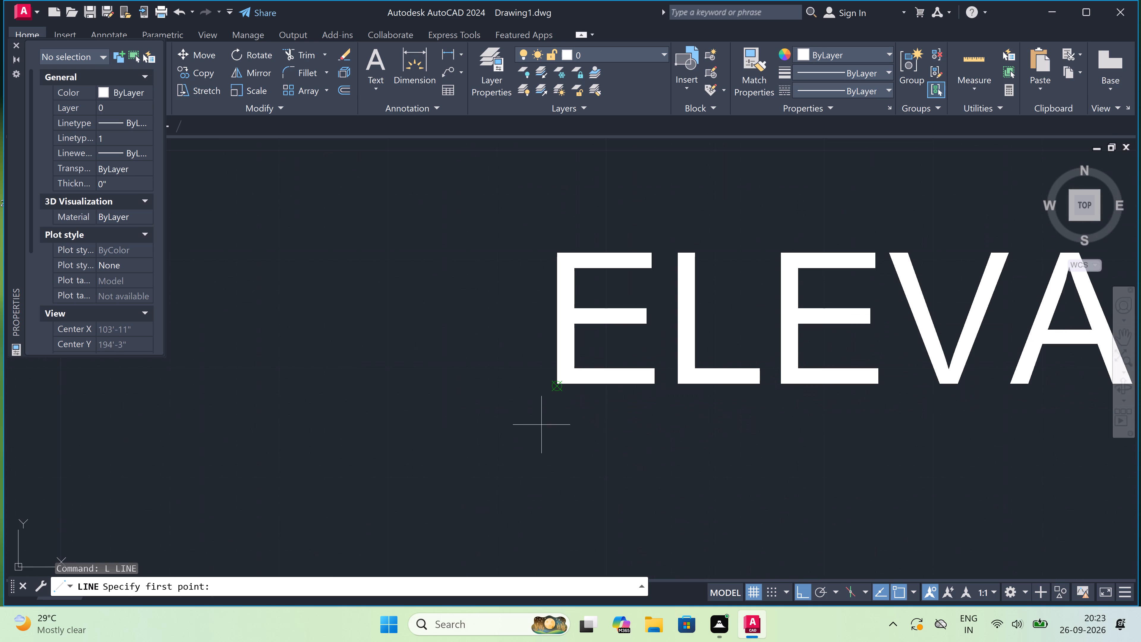
pyautogui.moveTo(516, 426); pyautogui.dragTo(527, 427)
pyautogui.scroll(-2, 804, 433)
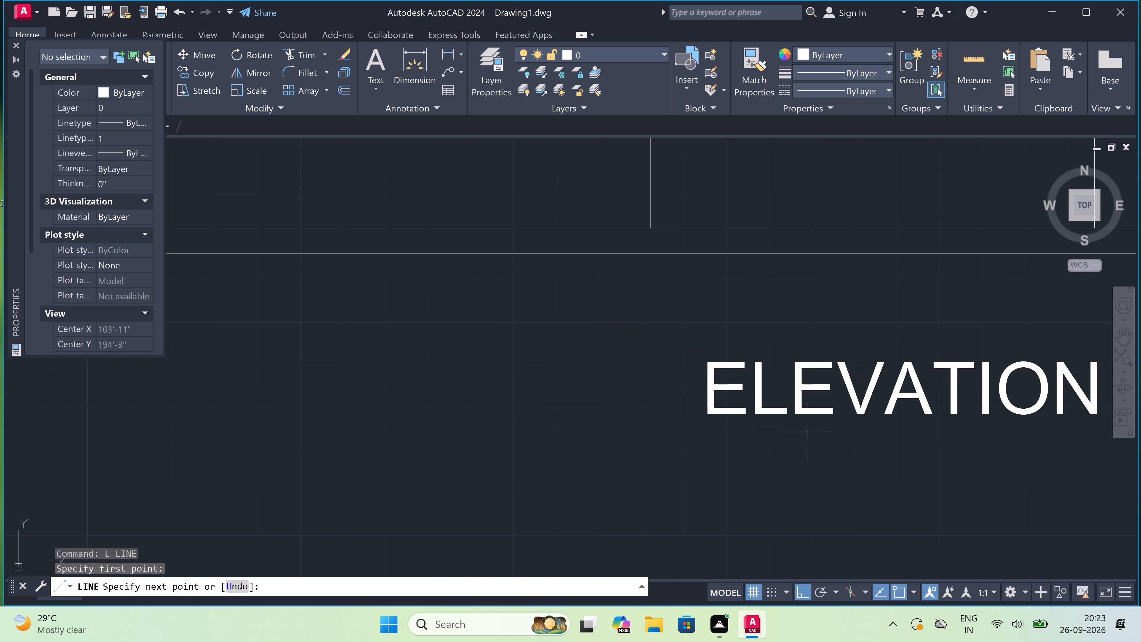
pyautogui.scroll(-3, 896, 427)
pyautogui.scroll(3, 933, 428)
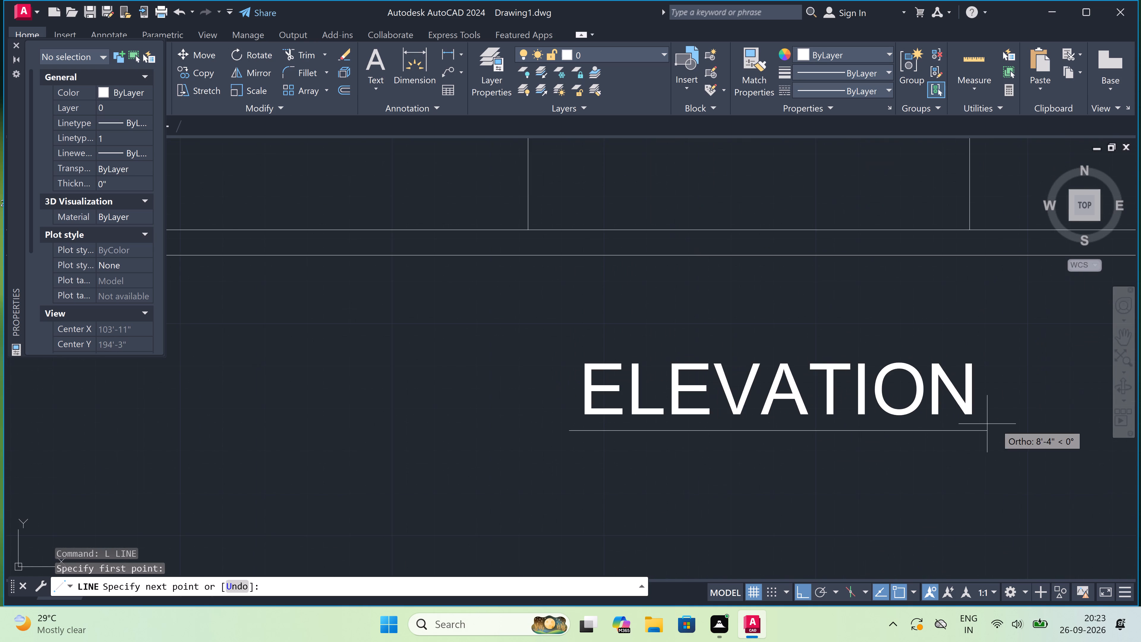
pyautogui.scroll(3, 1000, 424)
pyautogui.scroll(3, 966, 441)
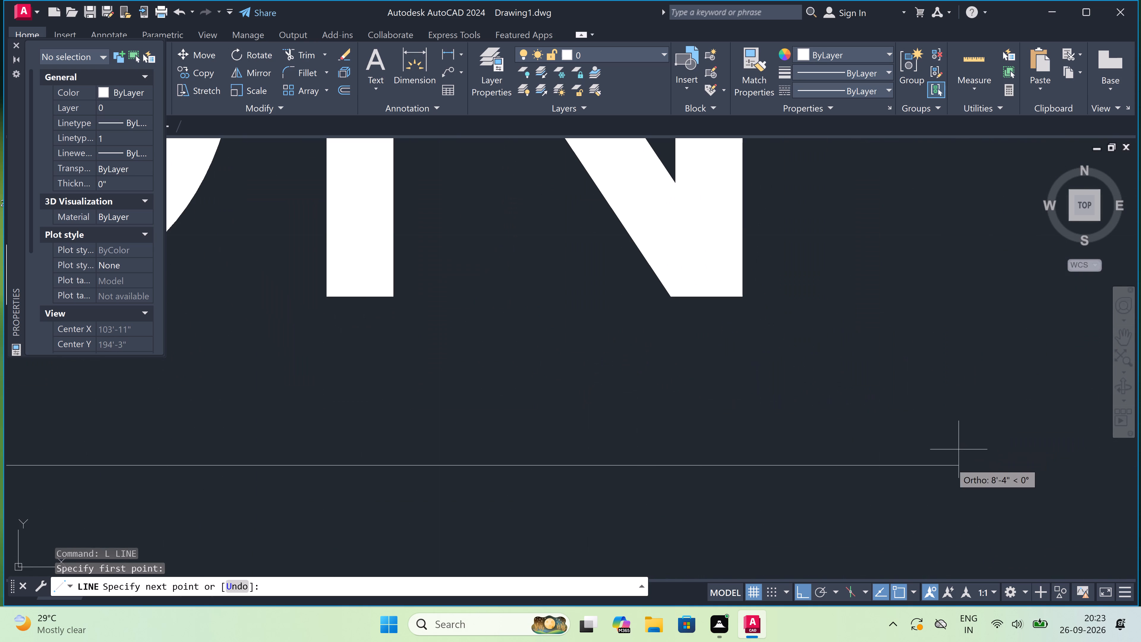
pyautogui.click(950, 465)
pyautogui.press('Escape')
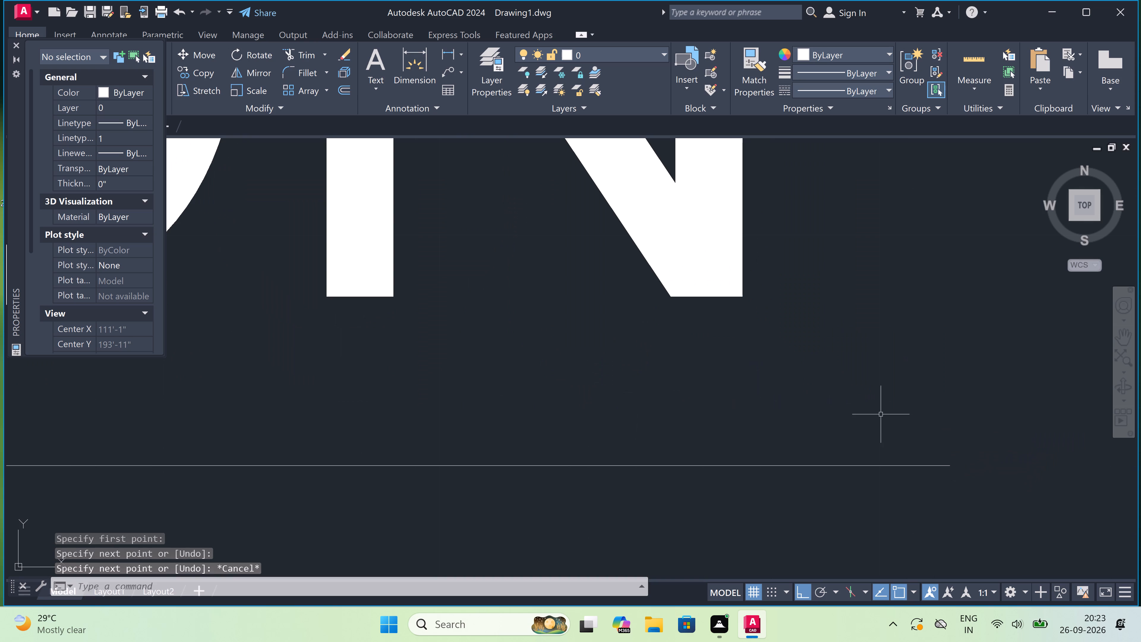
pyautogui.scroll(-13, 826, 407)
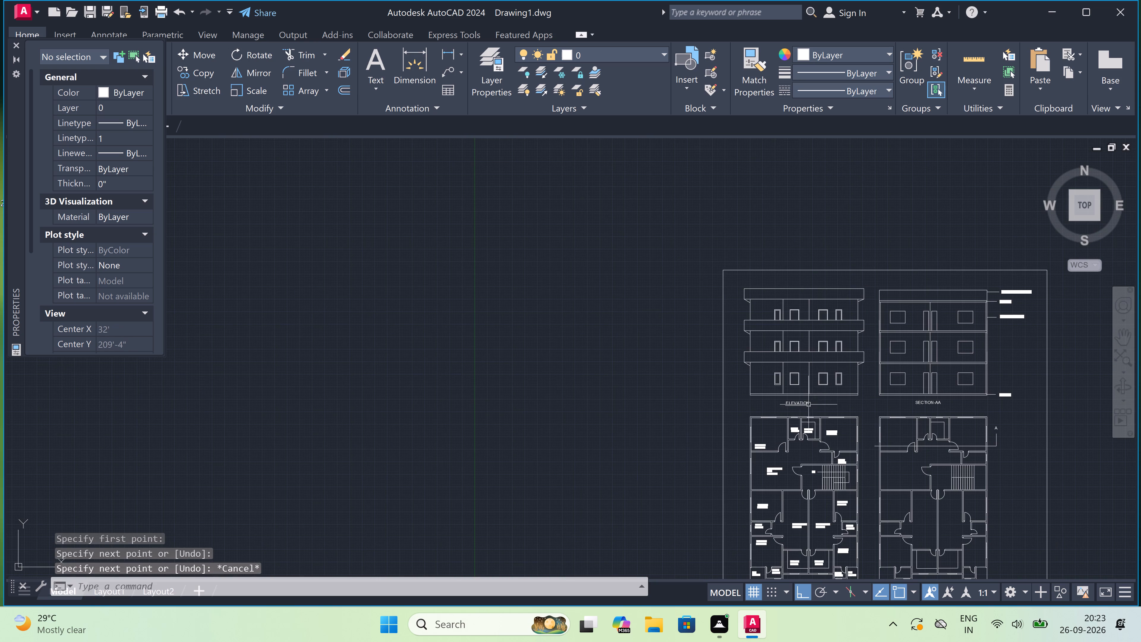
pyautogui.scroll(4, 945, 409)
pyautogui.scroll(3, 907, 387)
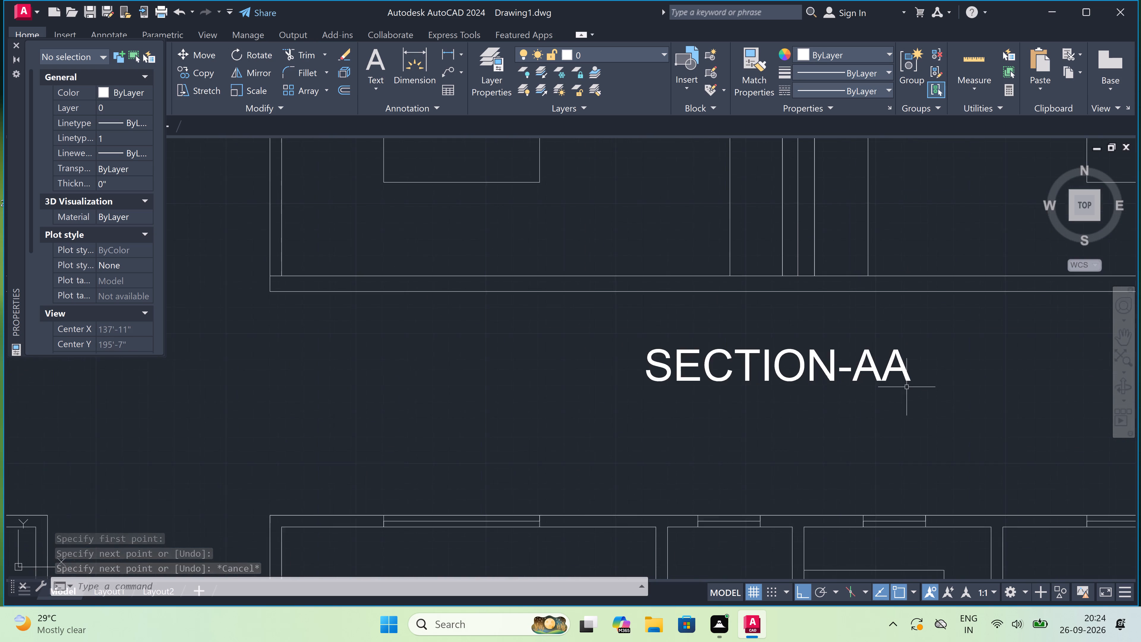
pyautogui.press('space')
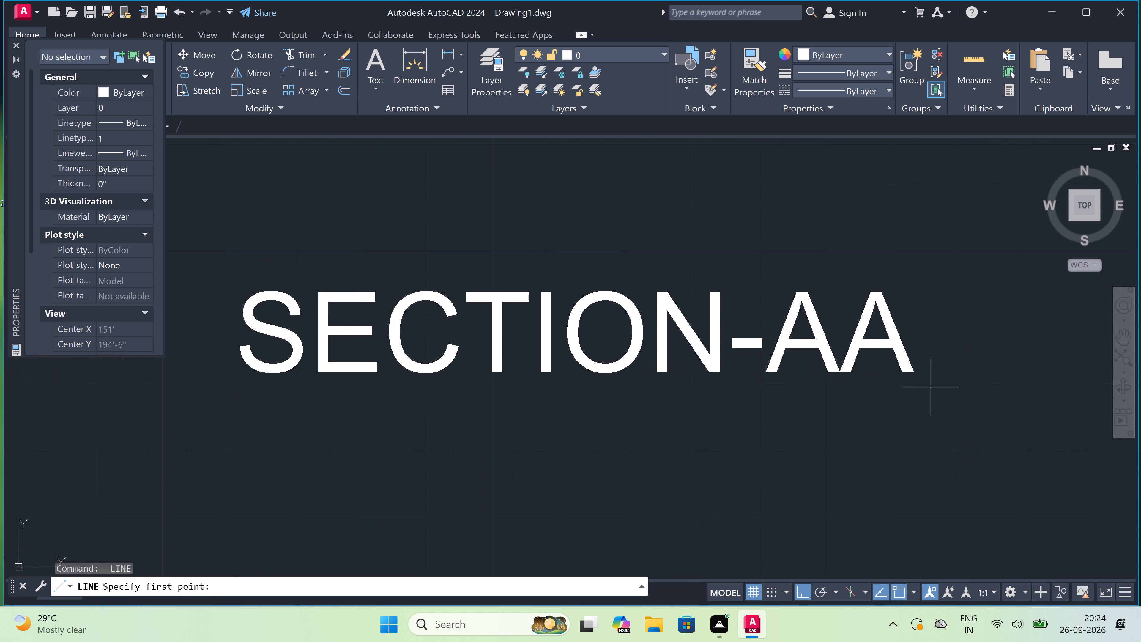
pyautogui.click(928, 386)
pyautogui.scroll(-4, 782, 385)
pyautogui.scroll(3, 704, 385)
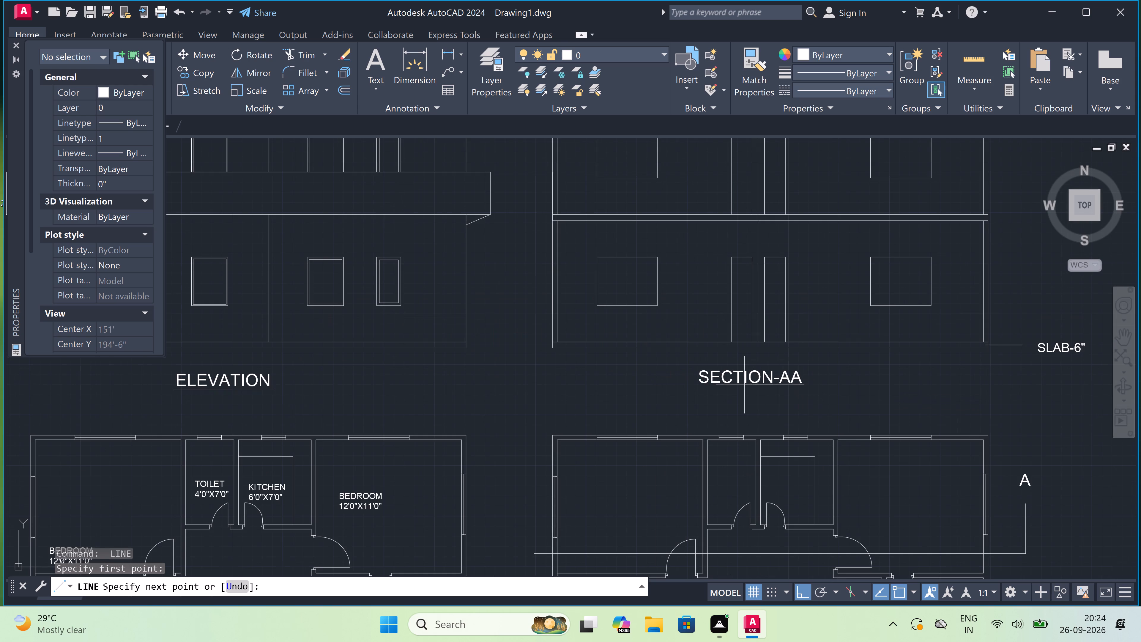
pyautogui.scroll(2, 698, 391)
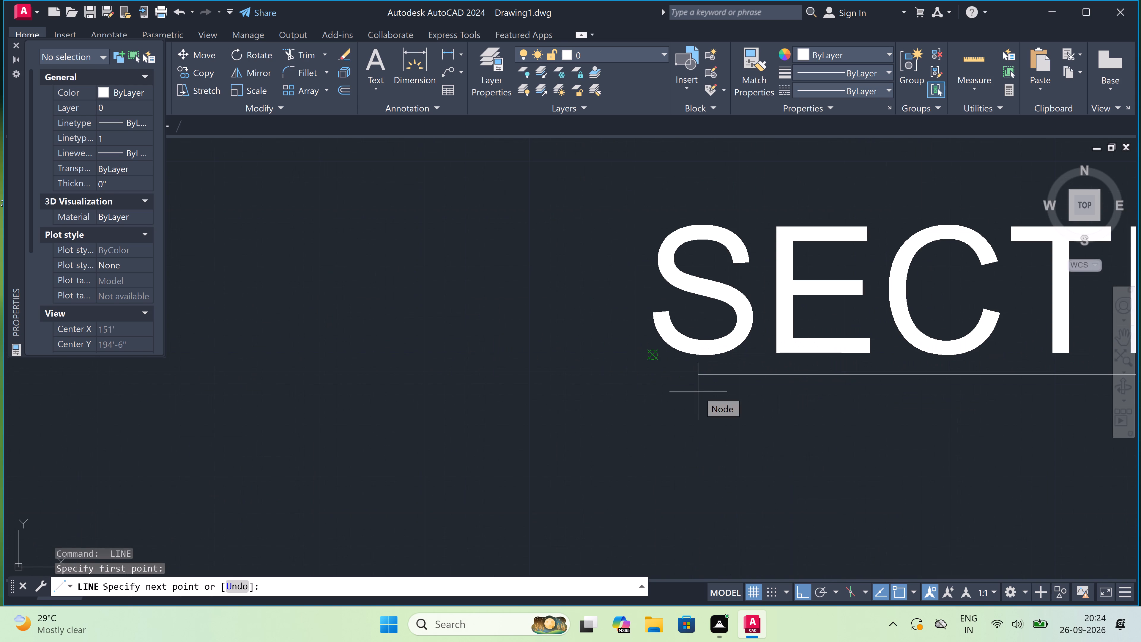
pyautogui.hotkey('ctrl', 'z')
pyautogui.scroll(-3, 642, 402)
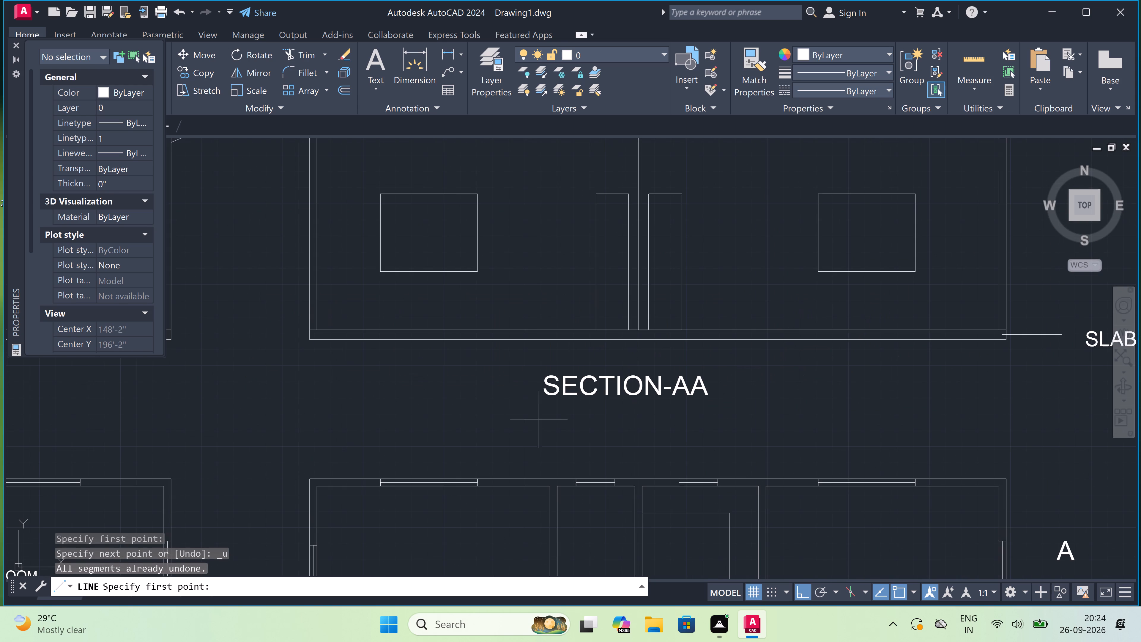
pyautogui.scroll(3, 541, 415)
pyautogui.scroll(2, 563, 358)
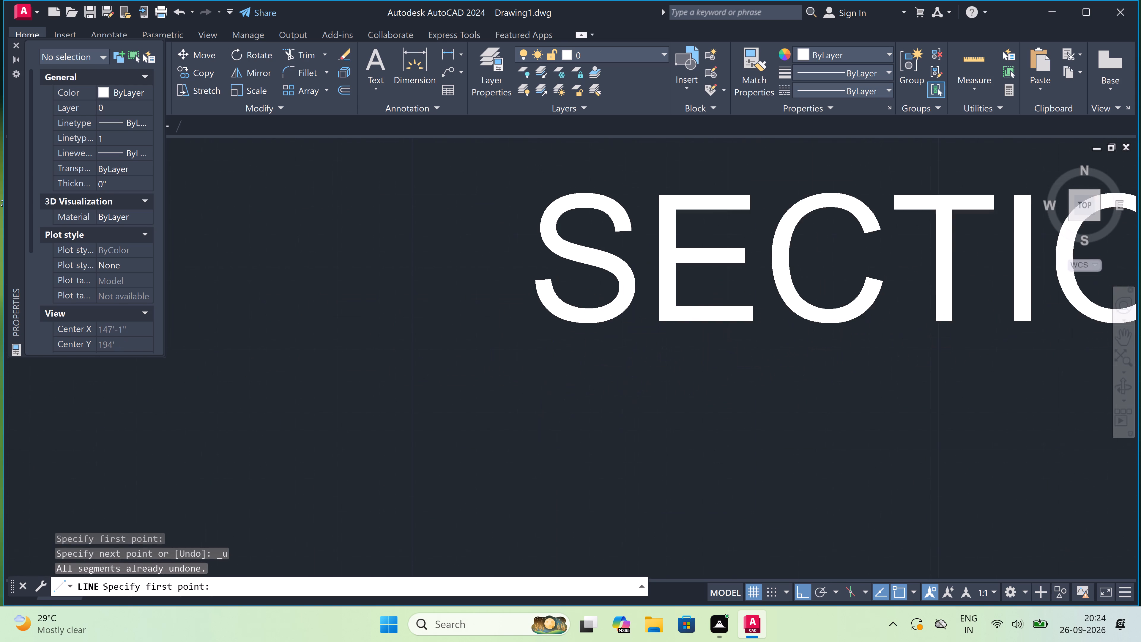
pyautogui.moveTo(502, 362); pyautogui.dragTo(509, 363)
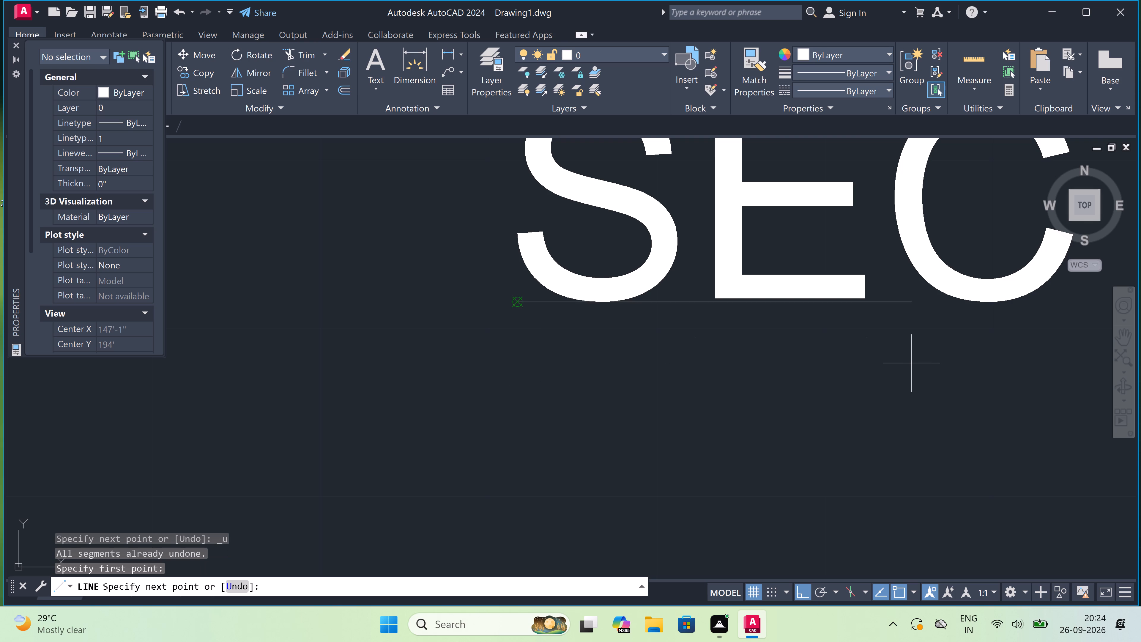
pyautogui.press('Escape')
# Draw a horizontal underline about 8'-11" long beneath the SECTION-AA title, extending slightly past both ends of the text.
pyautogui.press('space')
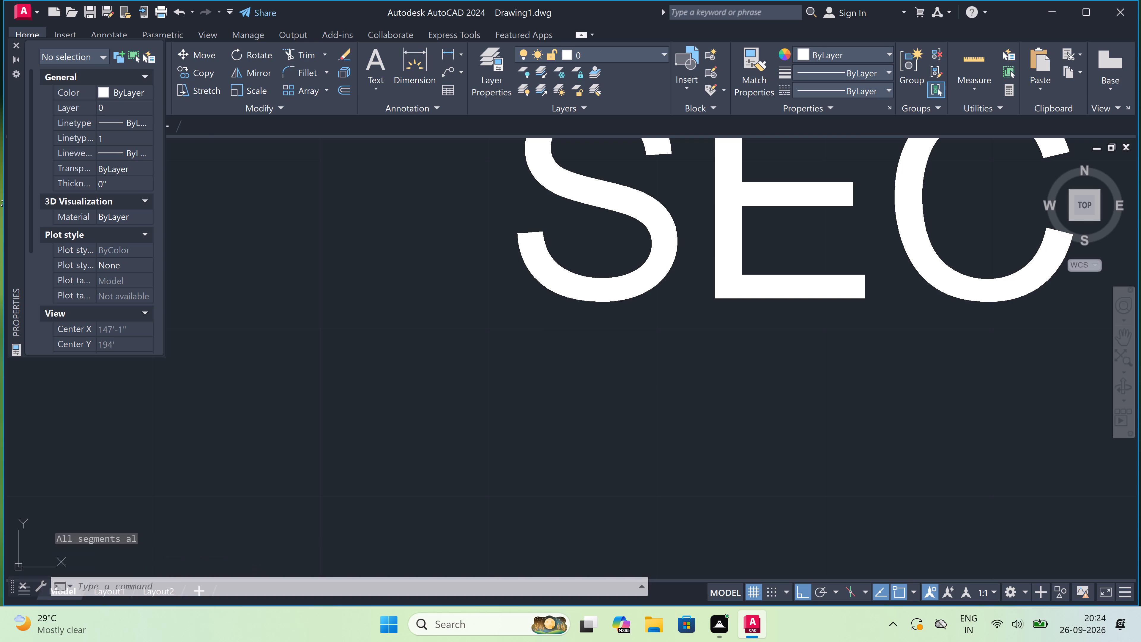
pyautogui.scroll(1, 535, 370)
pyautogui.moveTo(447, 368); pyautogui.dragTo(468, 368)
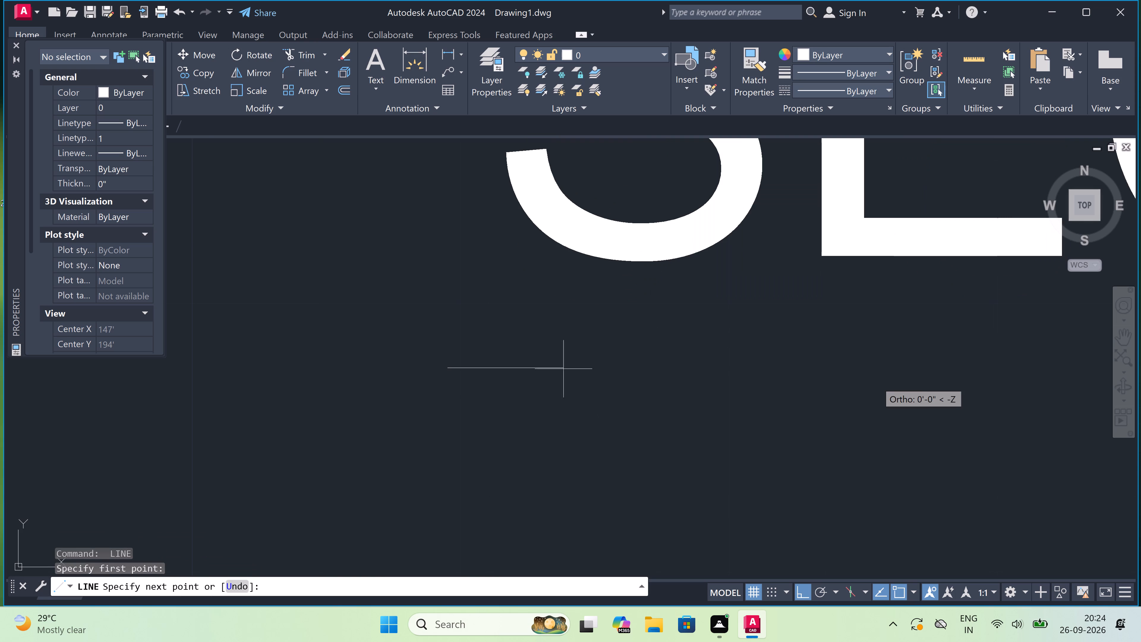
pyautogui.scroll(-6, 879, 382)
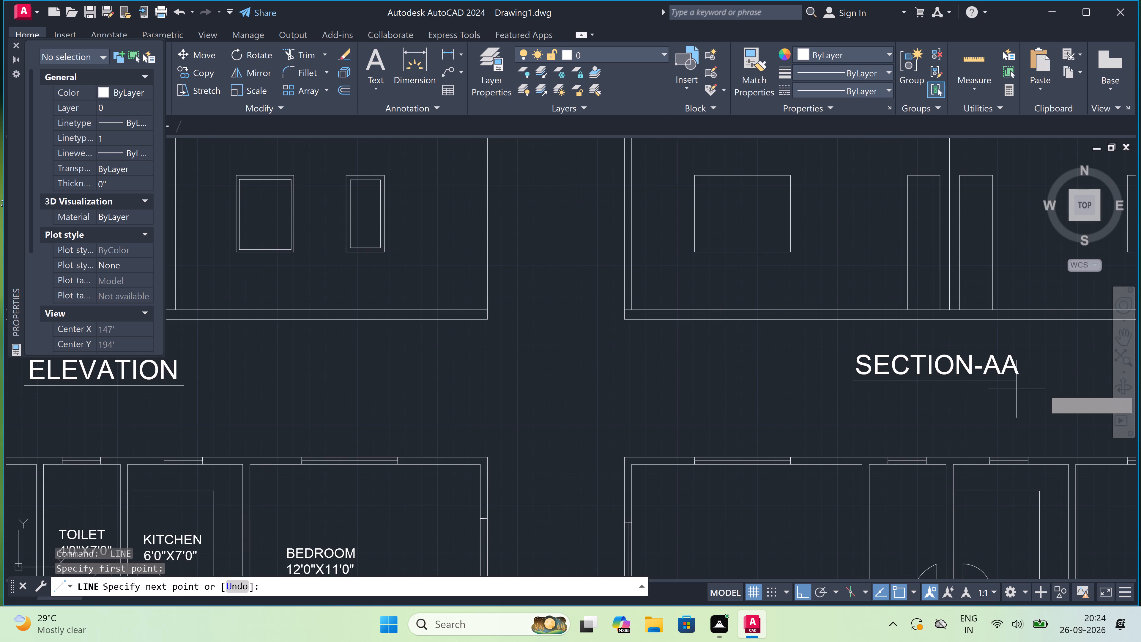
pyautogui.scroll(2, 1045, 387)
pyautogui.scroll(3, 1011, 365)
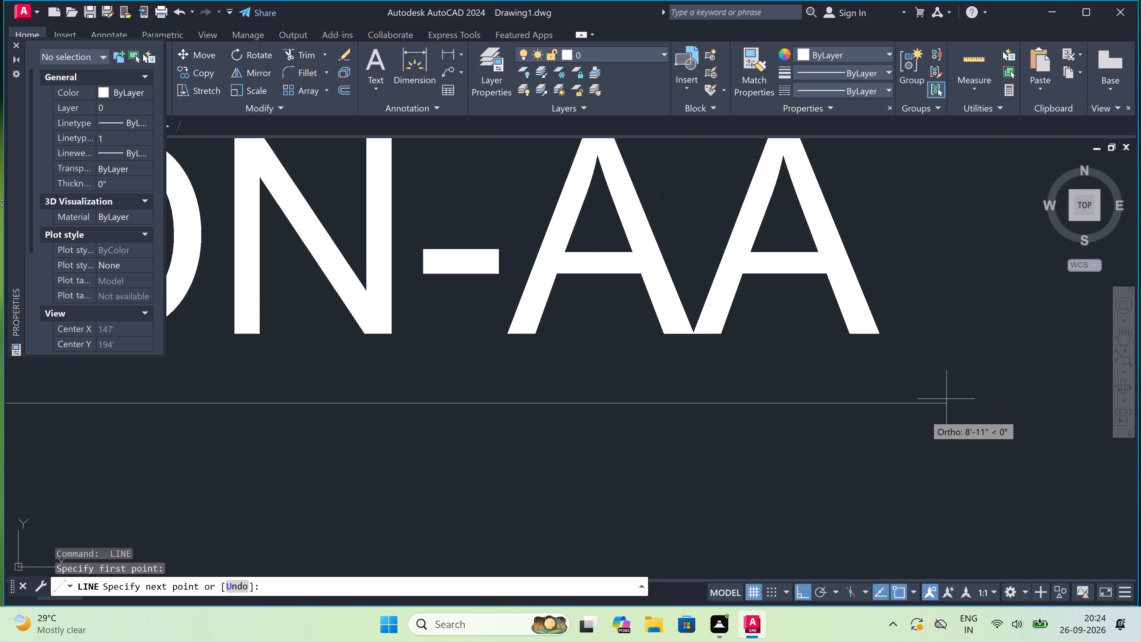
pyautogui.scroll(2, 939, 405)
pyautogui.click(939, 402)
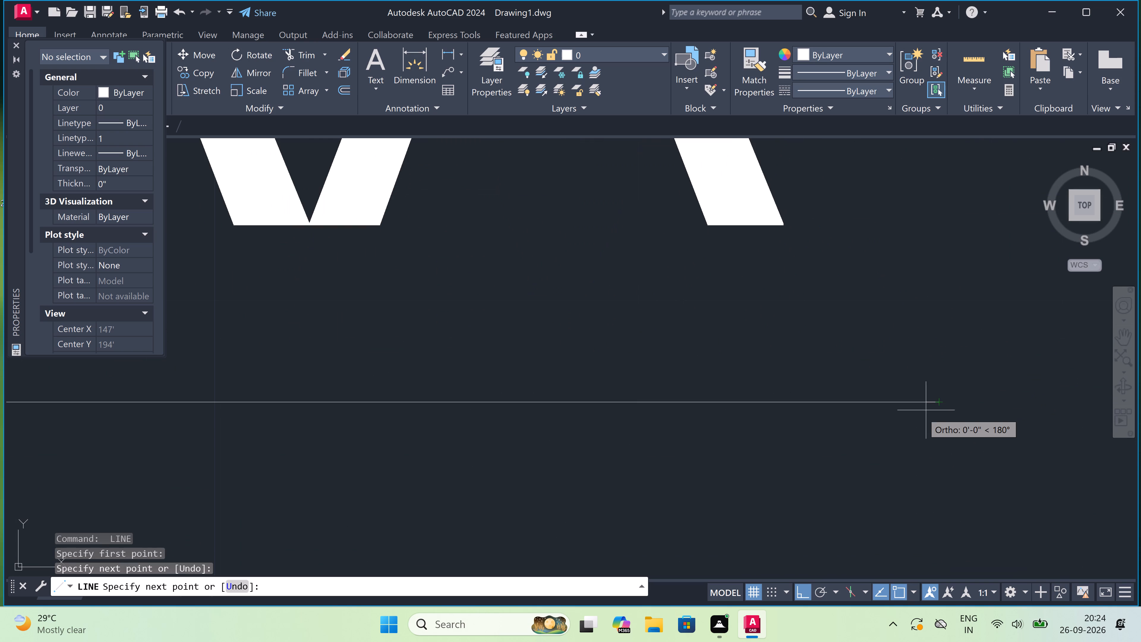
pyautogui.press('Escape')
# Draw a horizontal underline about 13.5 ft long beneath the FIRST FLOOR PLAN title, spanning the full text.
pyautogui.scroll(-6, 855, 369)
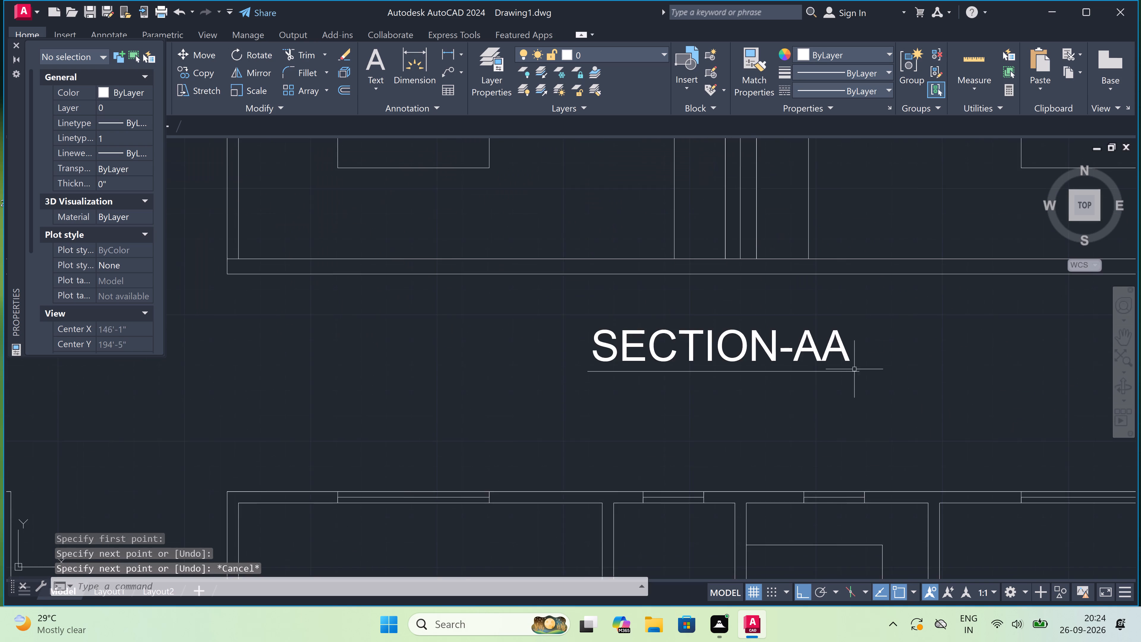
pyautogui.scroll(-6, 854, 369)
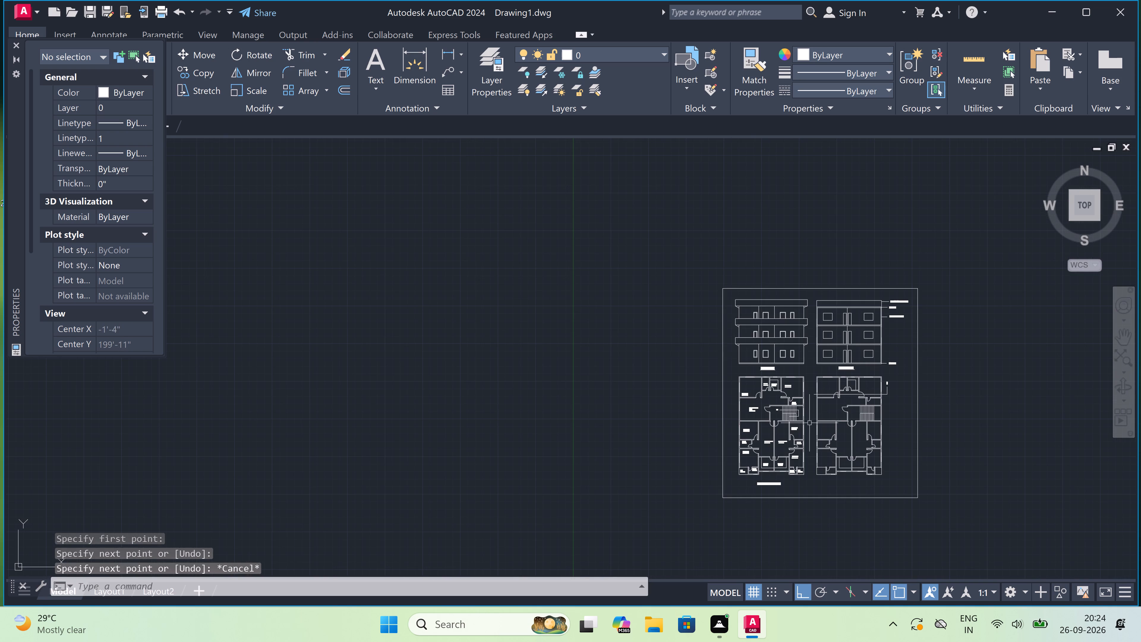
pyautogui.scroll(6, 774, 488)
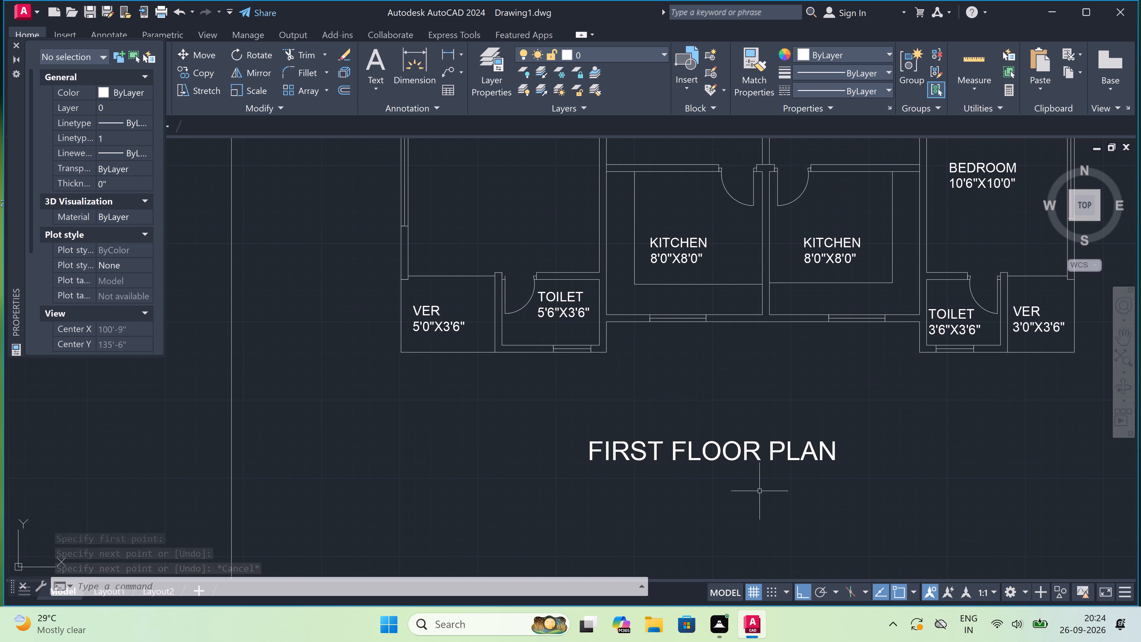
pyautogui.press('space')
pyautogui.scroll(1, 612, 474)
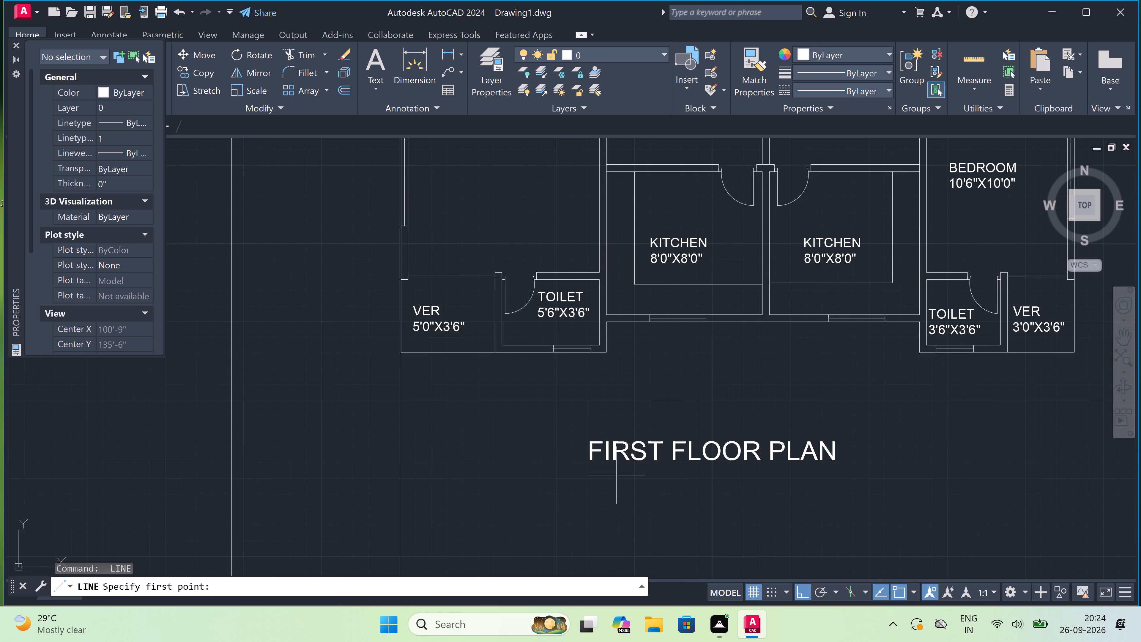
pyautogui.scroll(2, 612, 474)
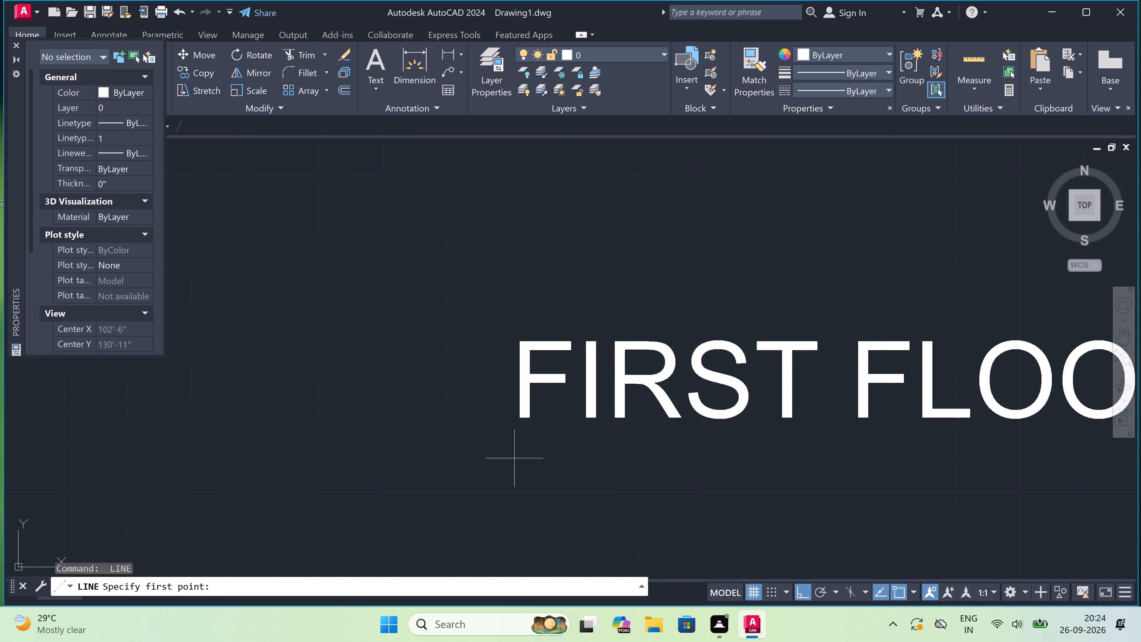
pyautogui.click(510, 451)
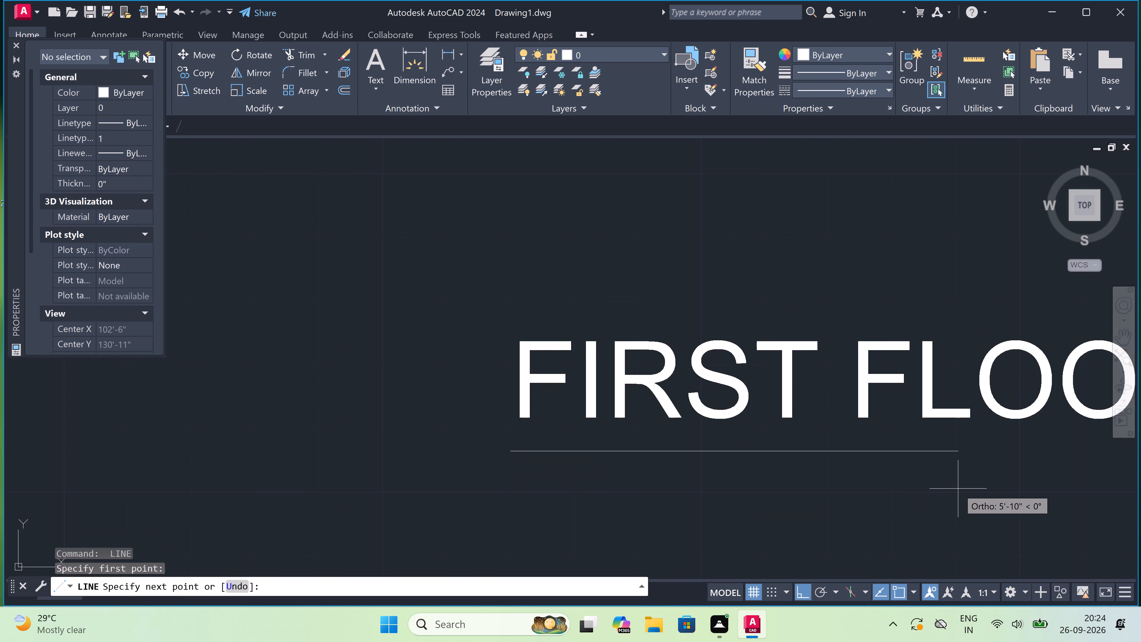
pyautogui.scroll(-5, 959, 487)
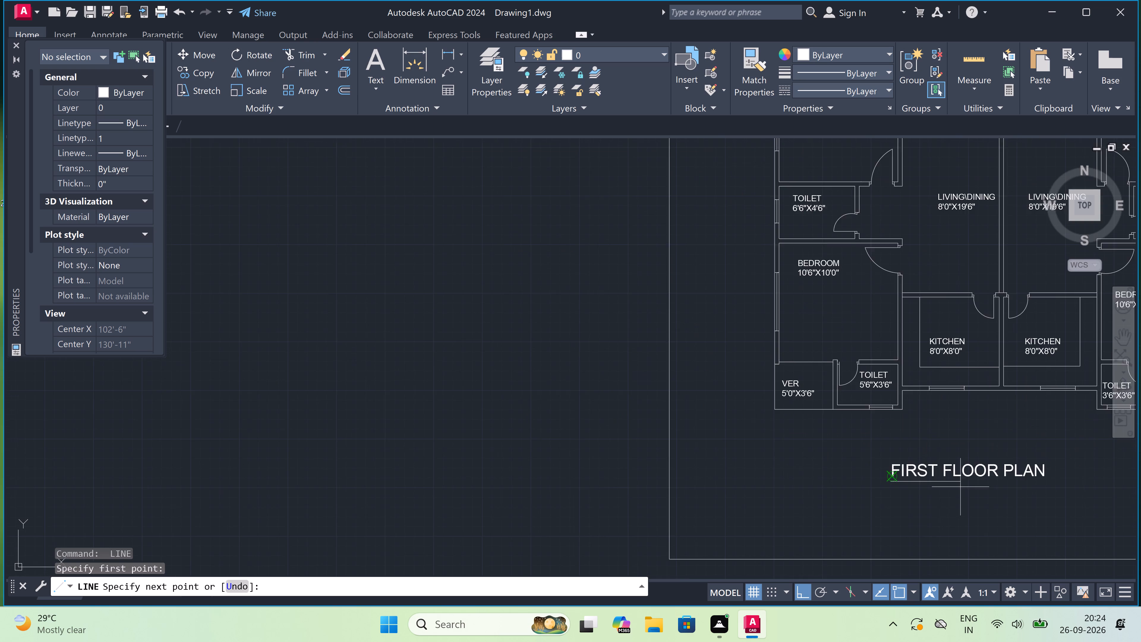
pyautogui.scroll(3, 1022, 481)
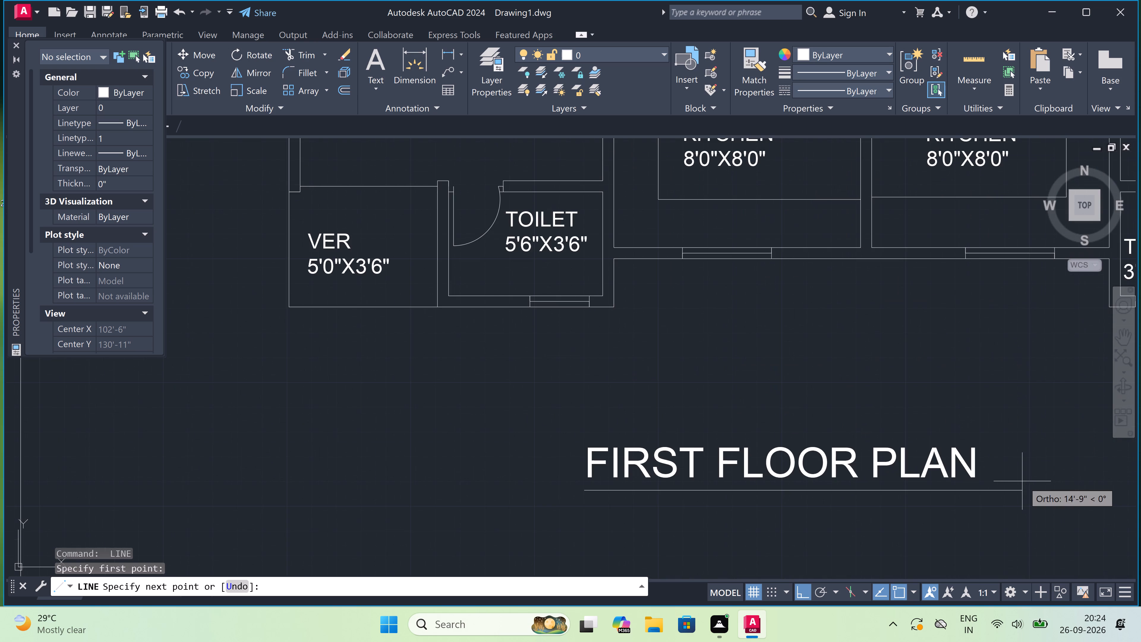
pyautogui.scroll(4, 995, 488)
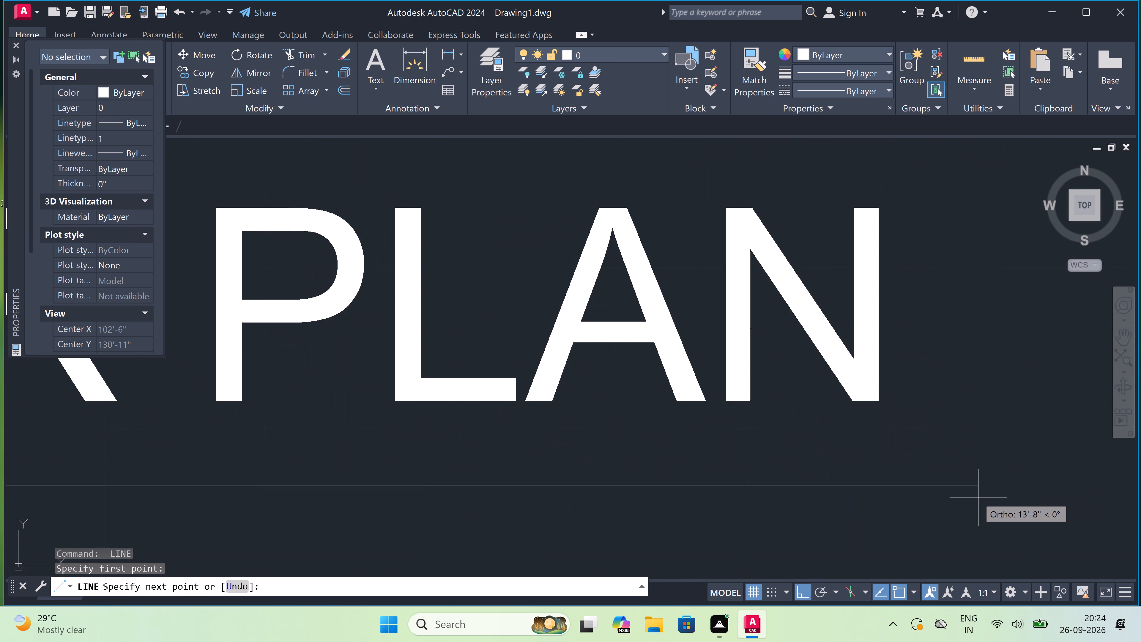
pyautogui.click(953, 483)
pyautogui.press('Escape')
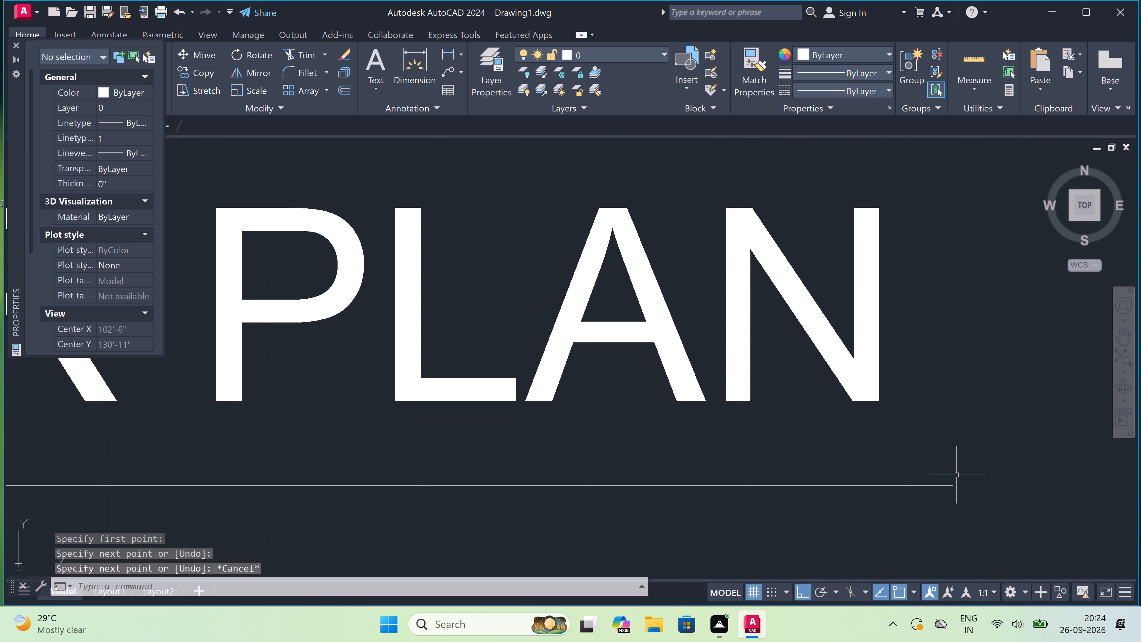
# Review the overall bordered sheet, checking the underlined titles and the layout of the elevation, section and plans.
pyautogui.scroll(-5, 863, 437)
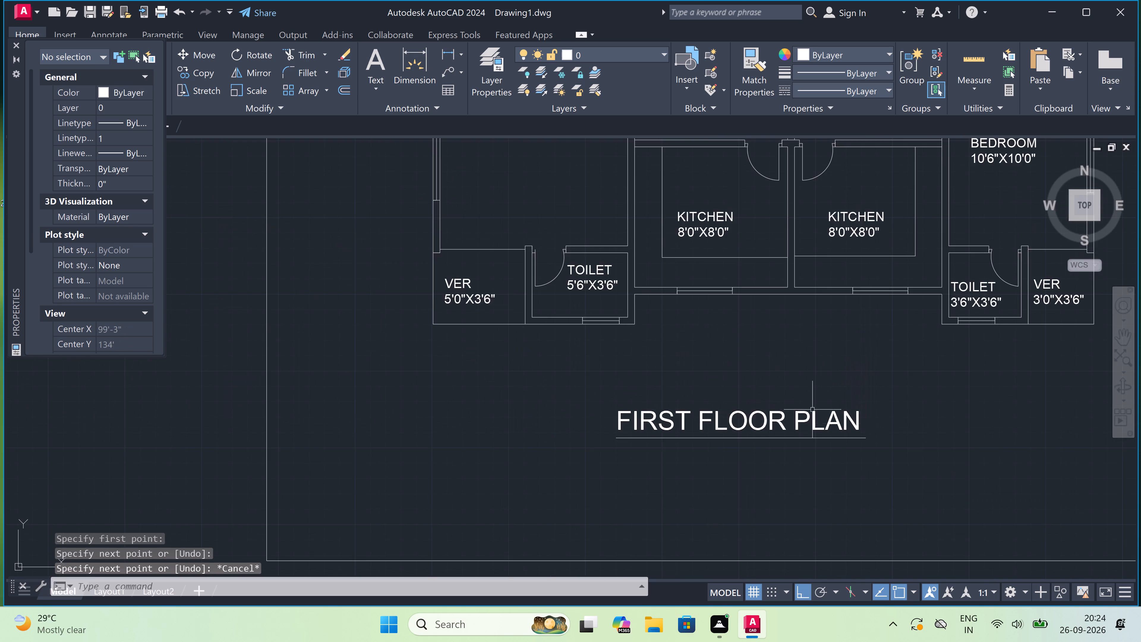
pyautogui.scroll(-5, 812, 410)
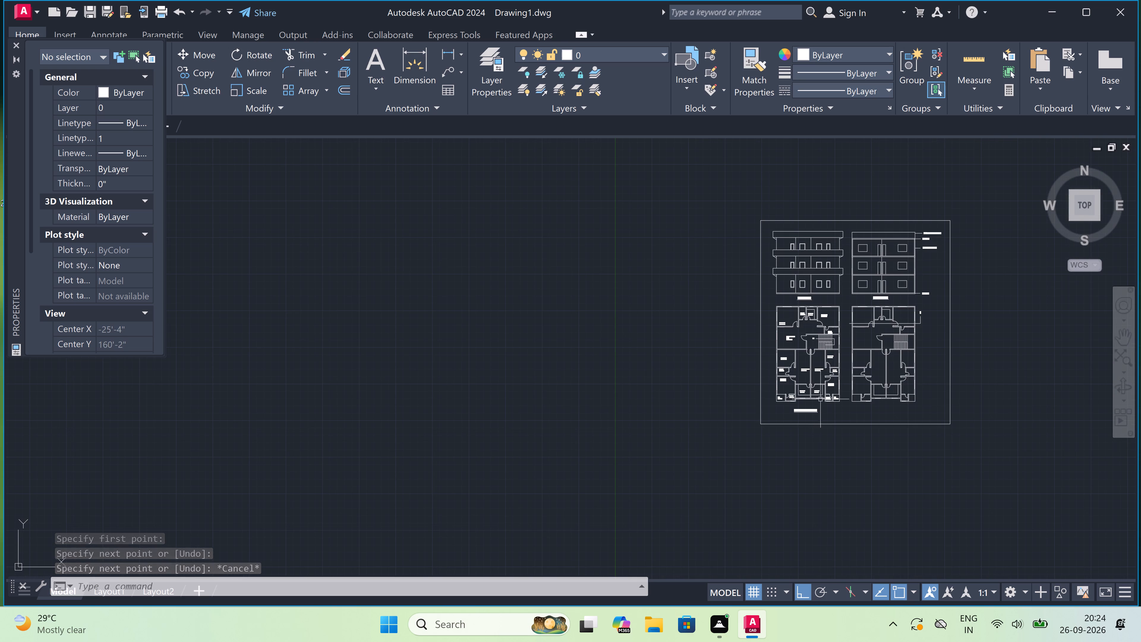
pyautogui.scroll(3, 841, 360)
pyautogui.scroll(-4, 841, 360)
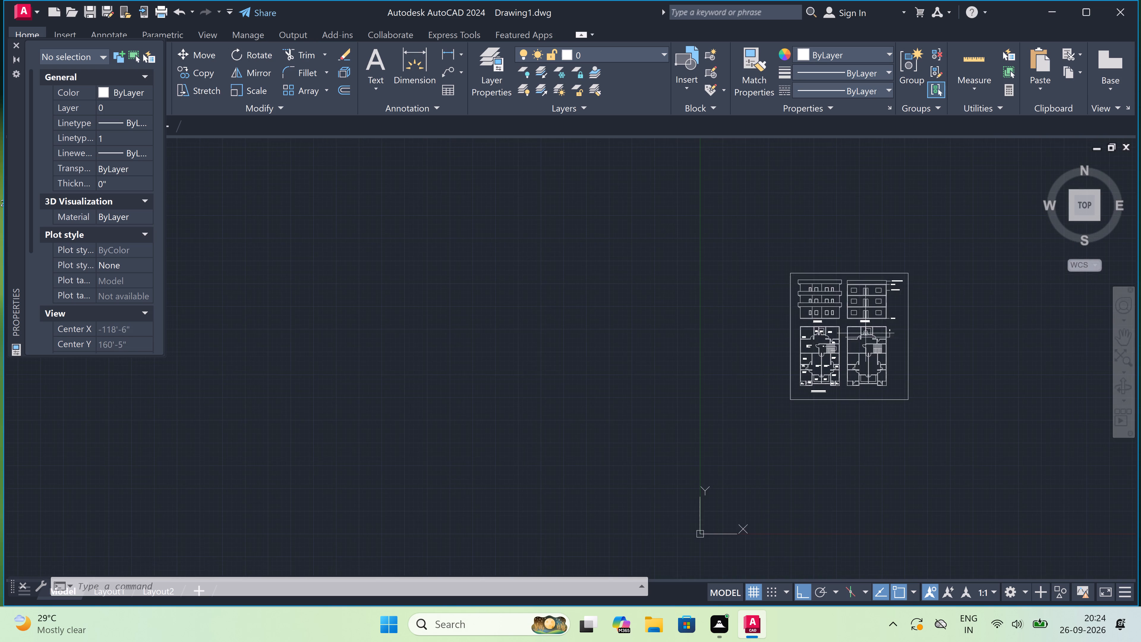
pyautogui.scroll(4, 866, 333)
pyautogui.scroll(-3, 866, 333)
pyautogui.scroll(2, 874, 251)
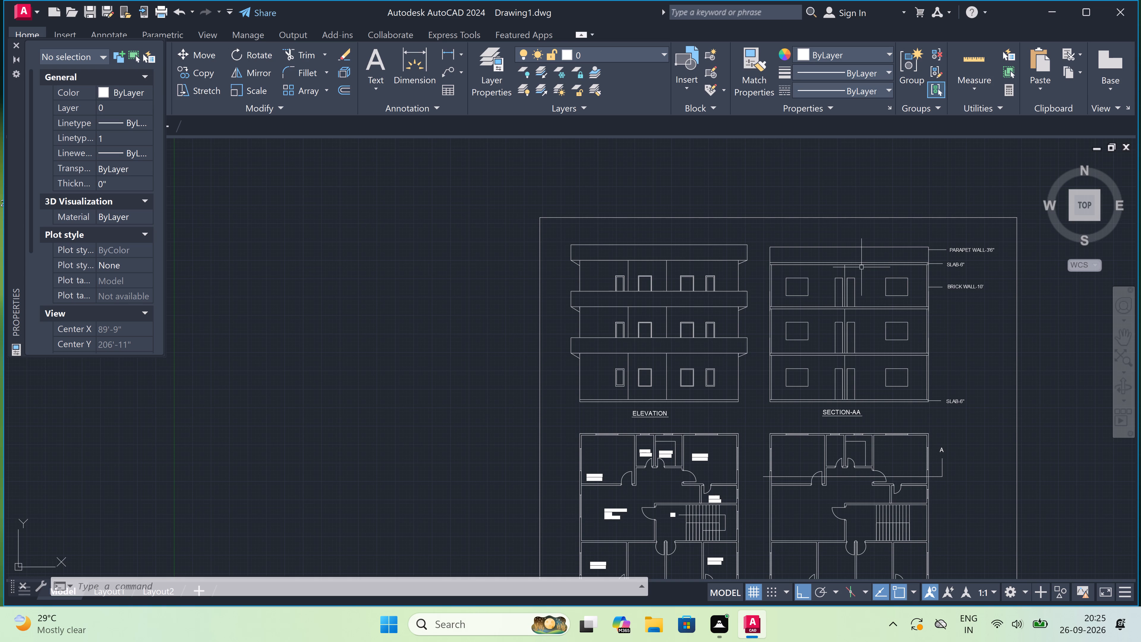
# Examine the elevation, SECTION-AA and its wall and slab labels, up close and within the overall bordered sheet.
pyautogui.scroll(1, 864, 267)
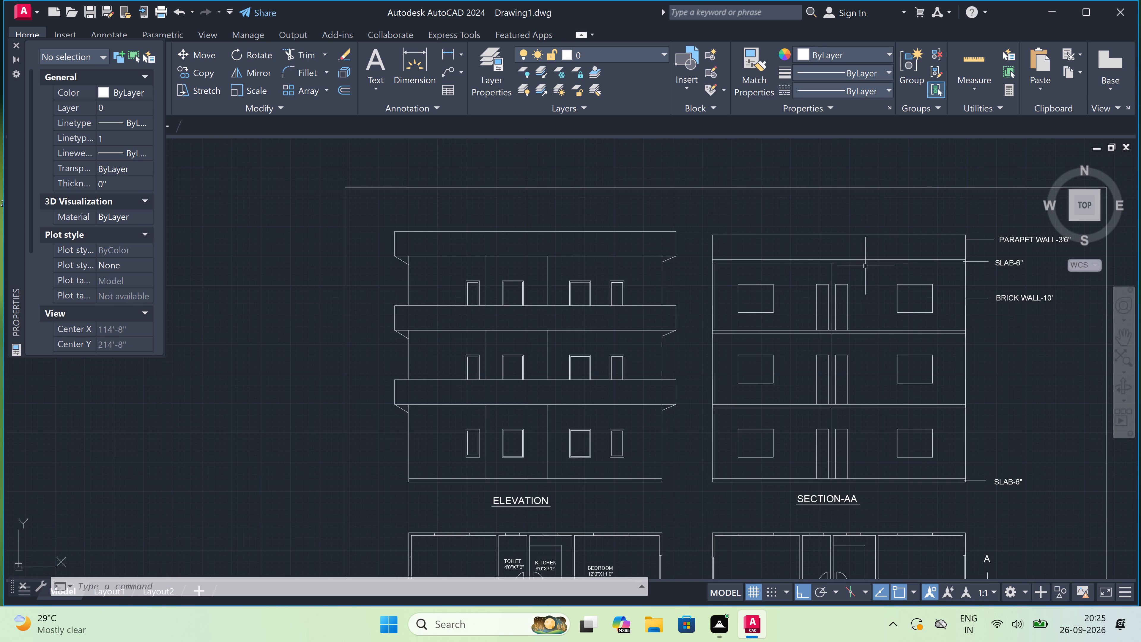
pyautogui.scroll(-3, 888, 255)
pyautogui.scroll(1, 895, 263)
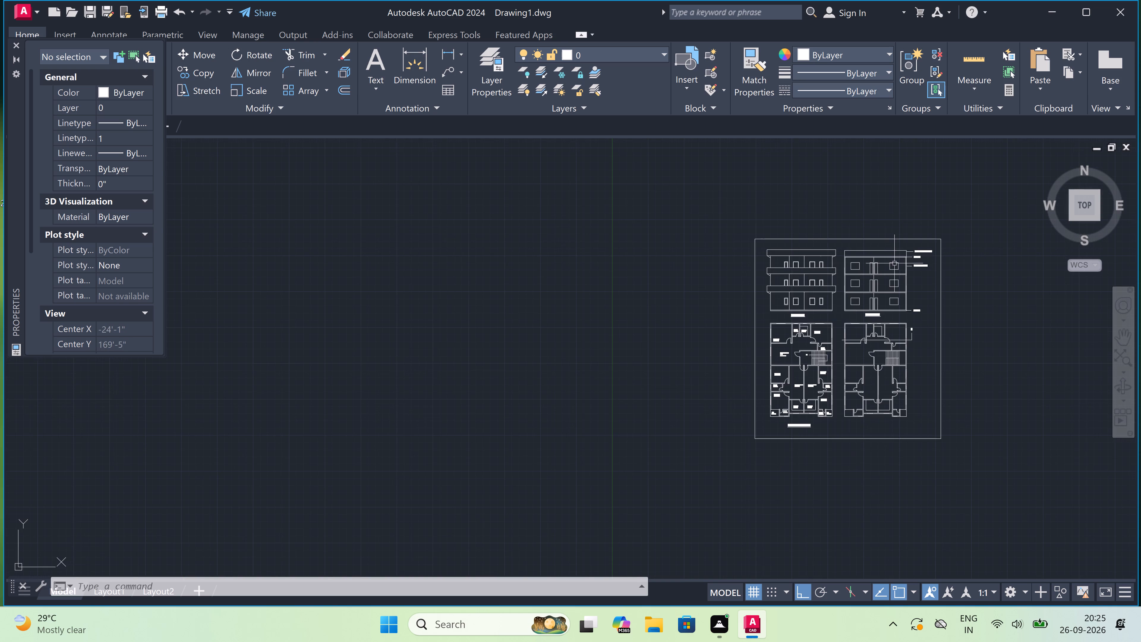
pyautogui.scroll(2, 896, 264)
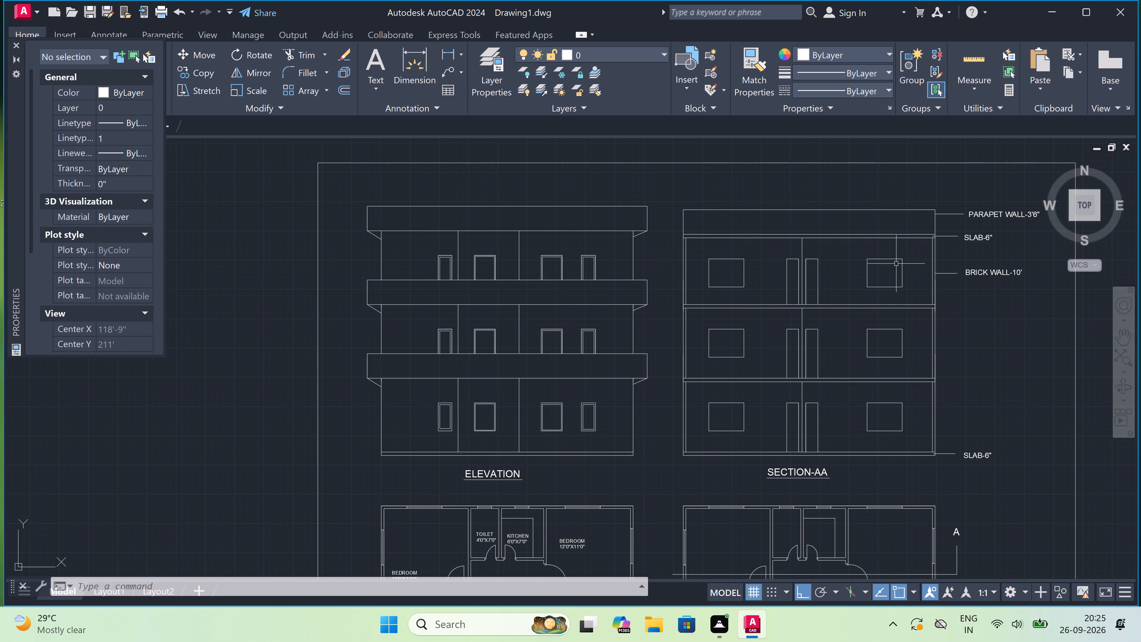
pyautogui.scroll(-4, 896, 264)
pyautogui.scroll(4, 896, 264)
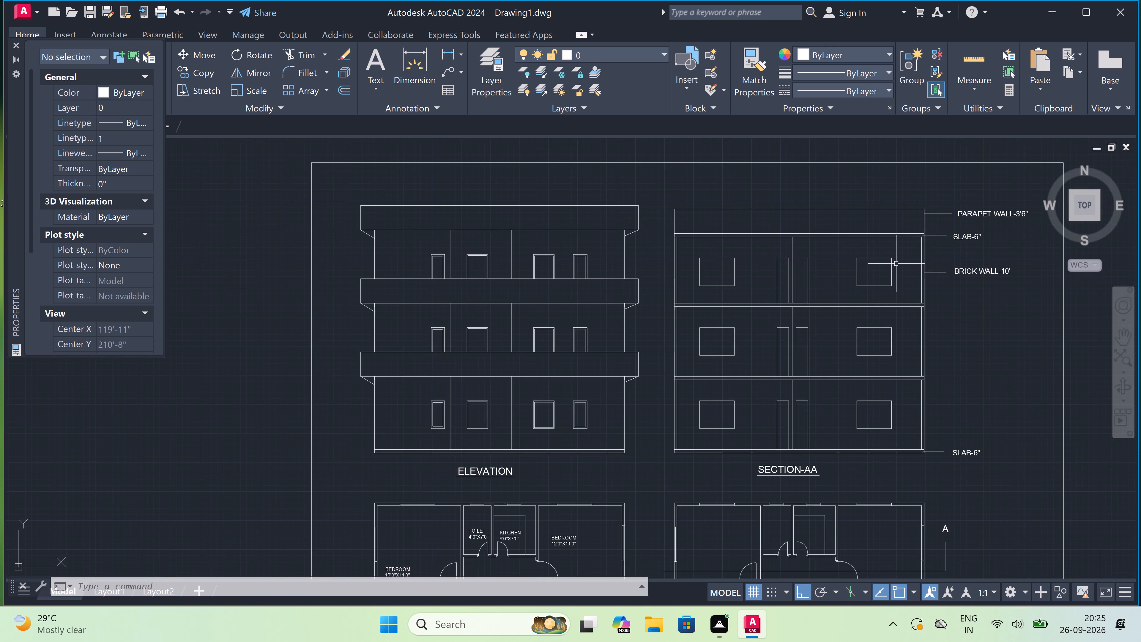
pyautogui.scroll(-4, 896, 264)
pyautogui.scroll(4, 896, 264)
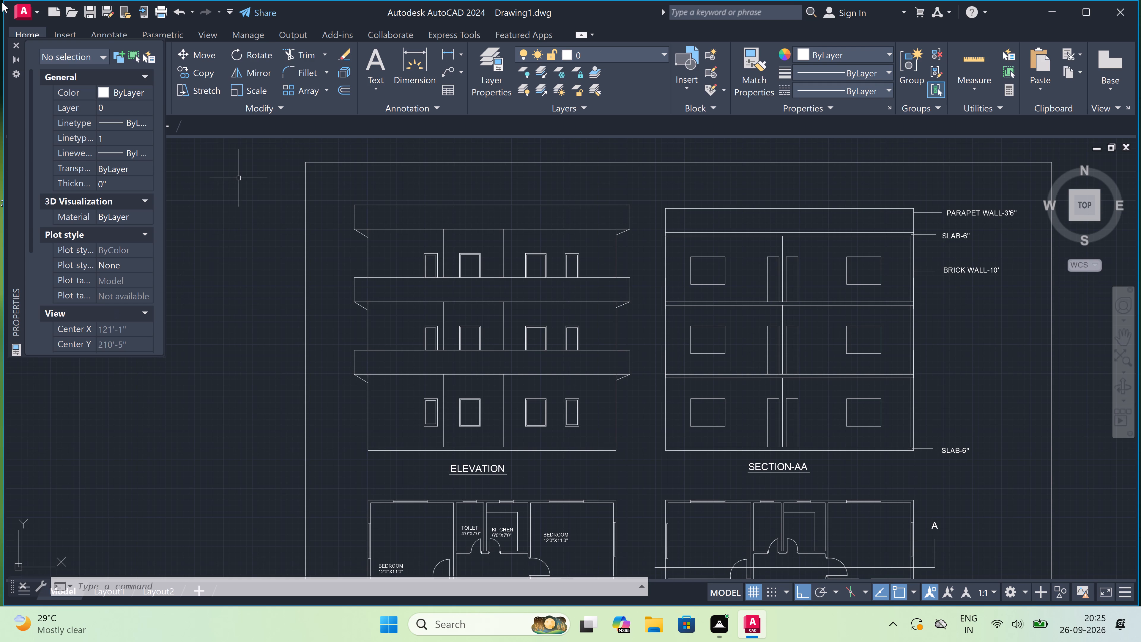
# Close the Properties palette.
pyautogui.doubleClick(14, 44)
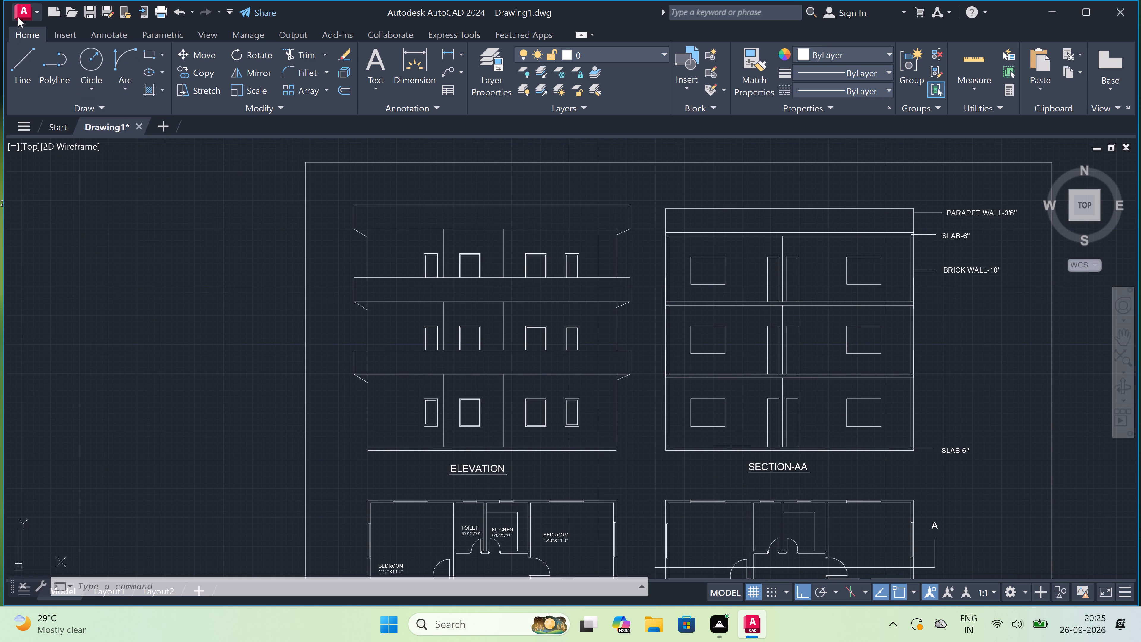
# Save the drawing as a new DWG file named "FIRST FLOOR PLAN -5 25-09-26" in the Documents folder.
pyautogui.click(20, 9)
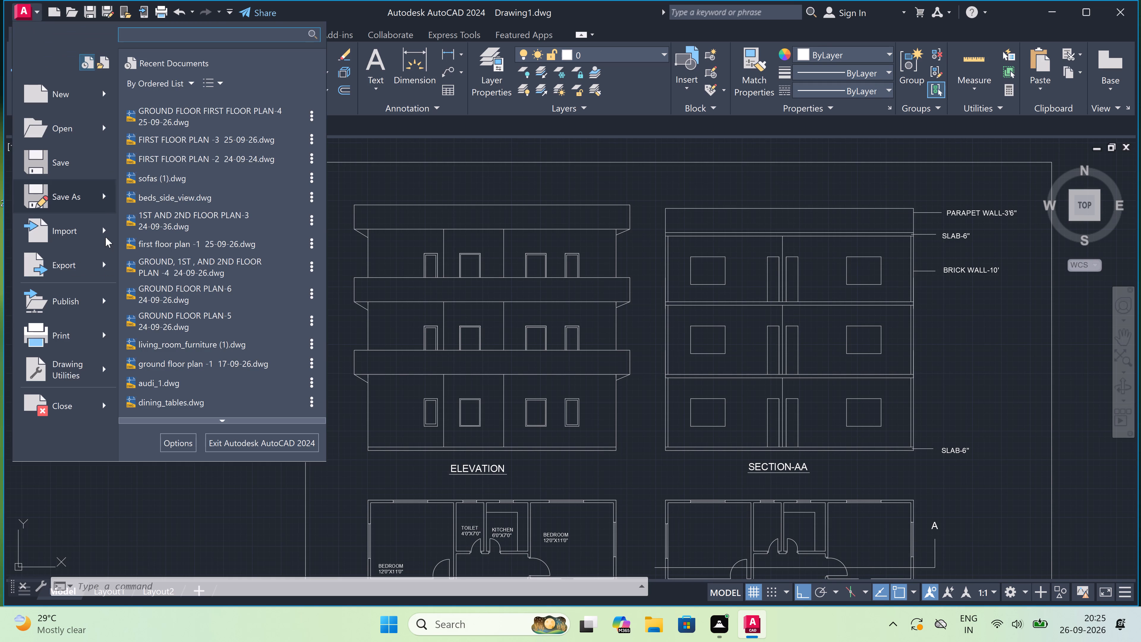
pyautogui.click(91, 188)
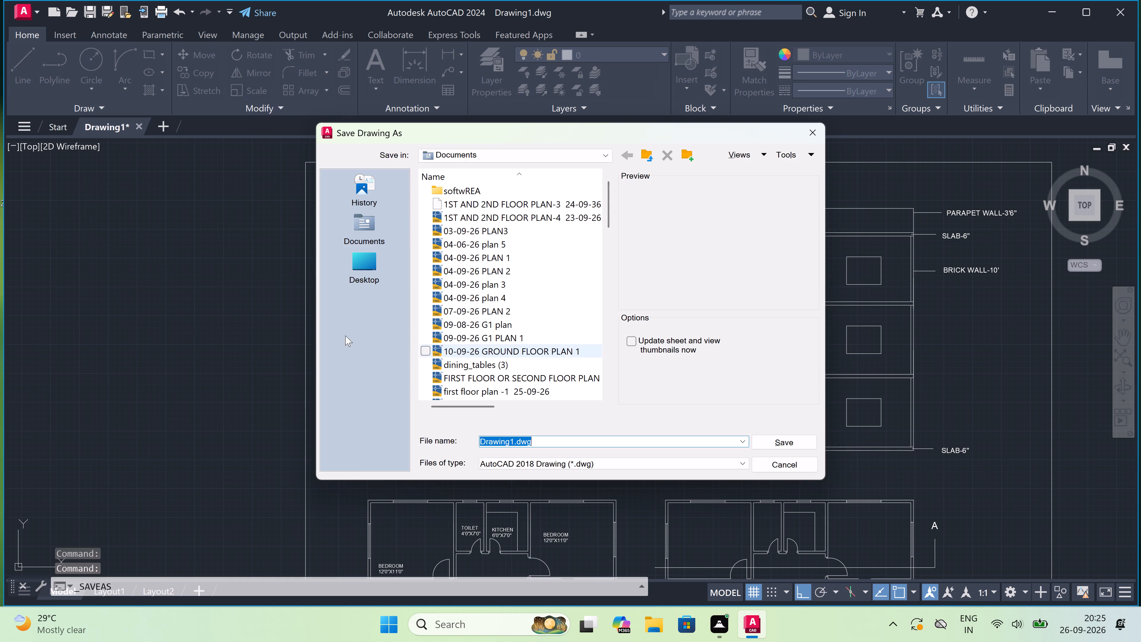
pyautogui.press('BackSpace')
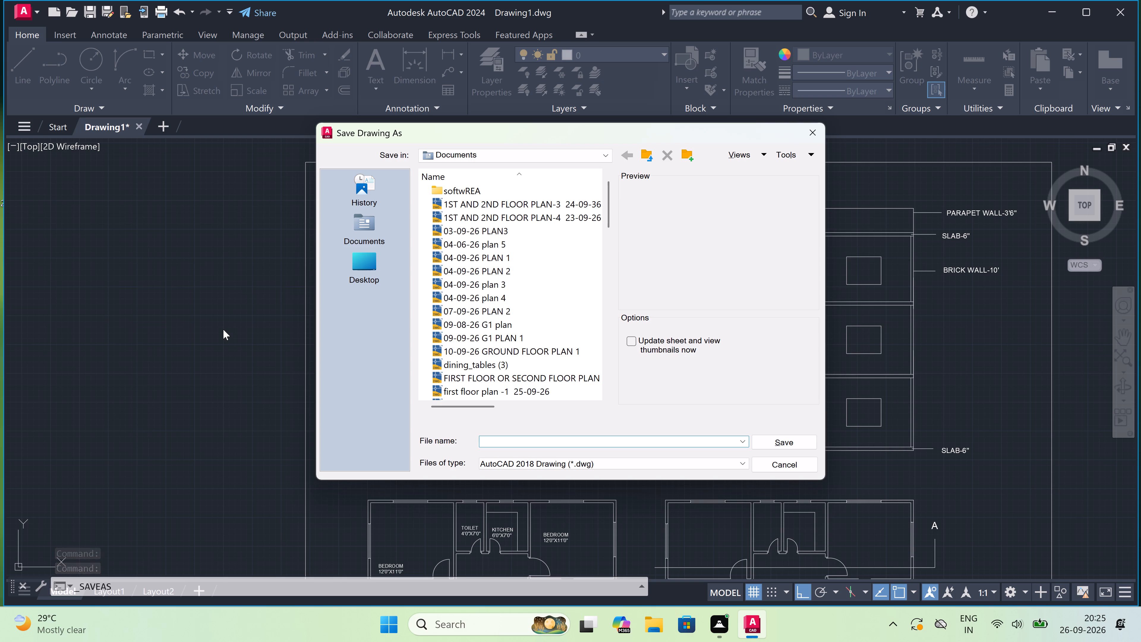
pyautogui.write('FIRST')
pyautogui.press('space')
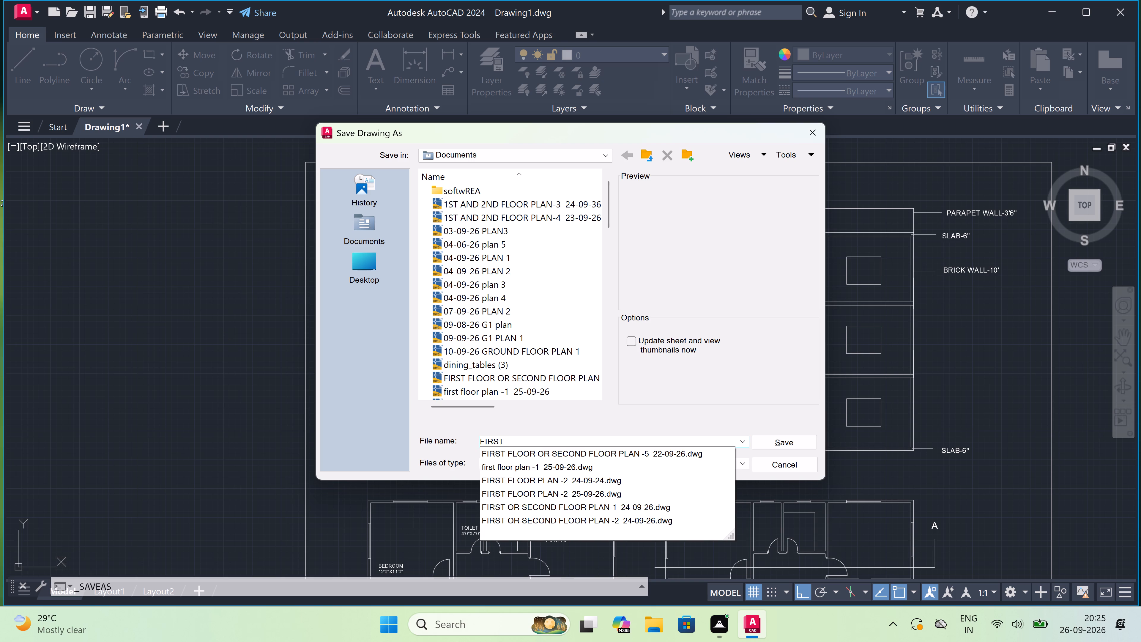
pyautogui.write('FLOOR')
pyautogui.press('space')
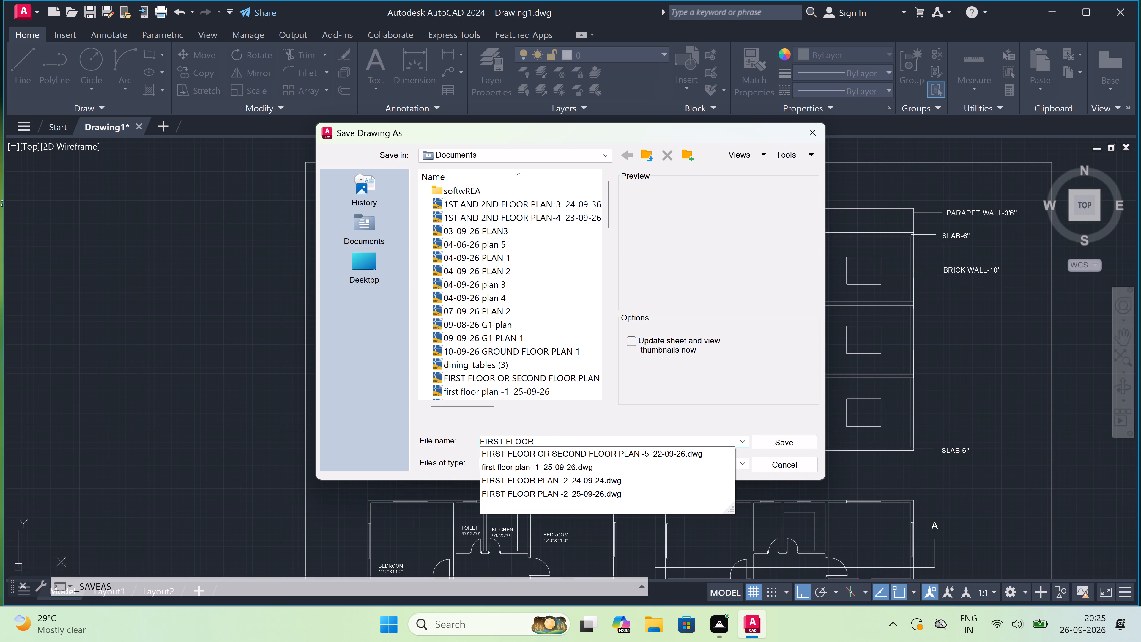
pyautogui.write('PLAN -')
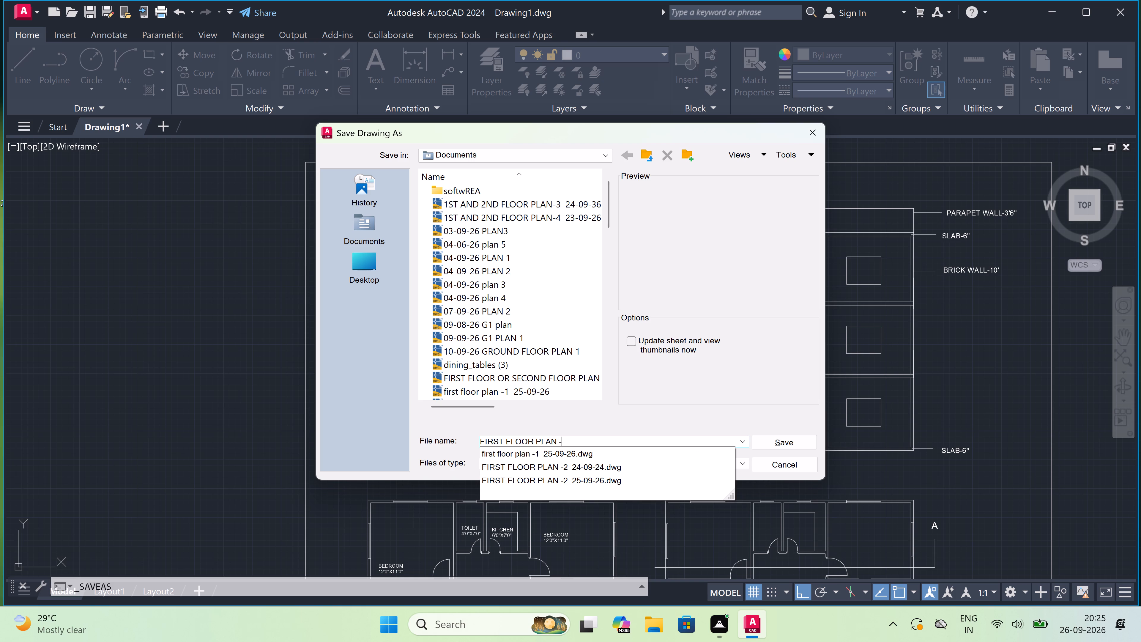
pyautogui.write('5')
pyautogui.press('space')
pyautogui.press('space')
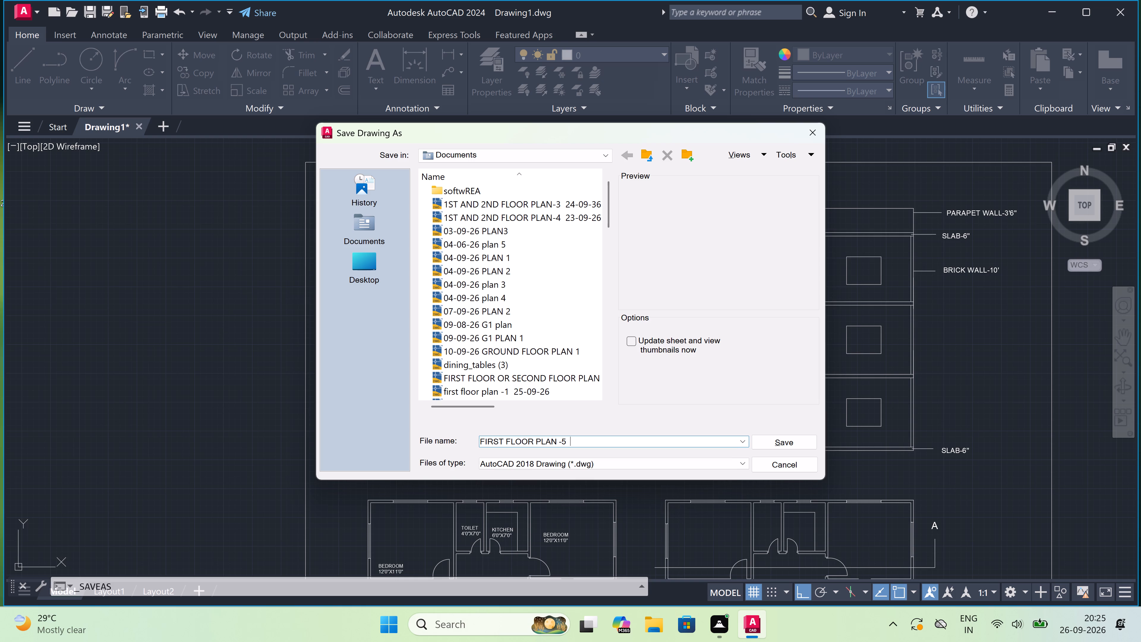
pyautogui.write('25')
pyautogui.write('-09-')
pyautogui.write('26')
pyautogui.click(790, 442)
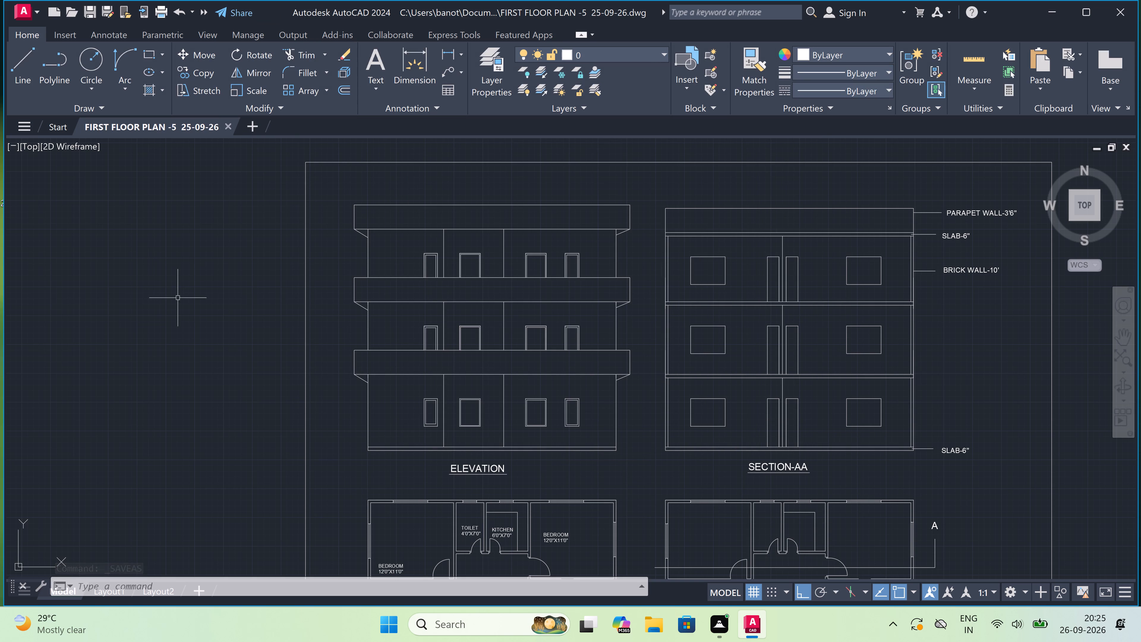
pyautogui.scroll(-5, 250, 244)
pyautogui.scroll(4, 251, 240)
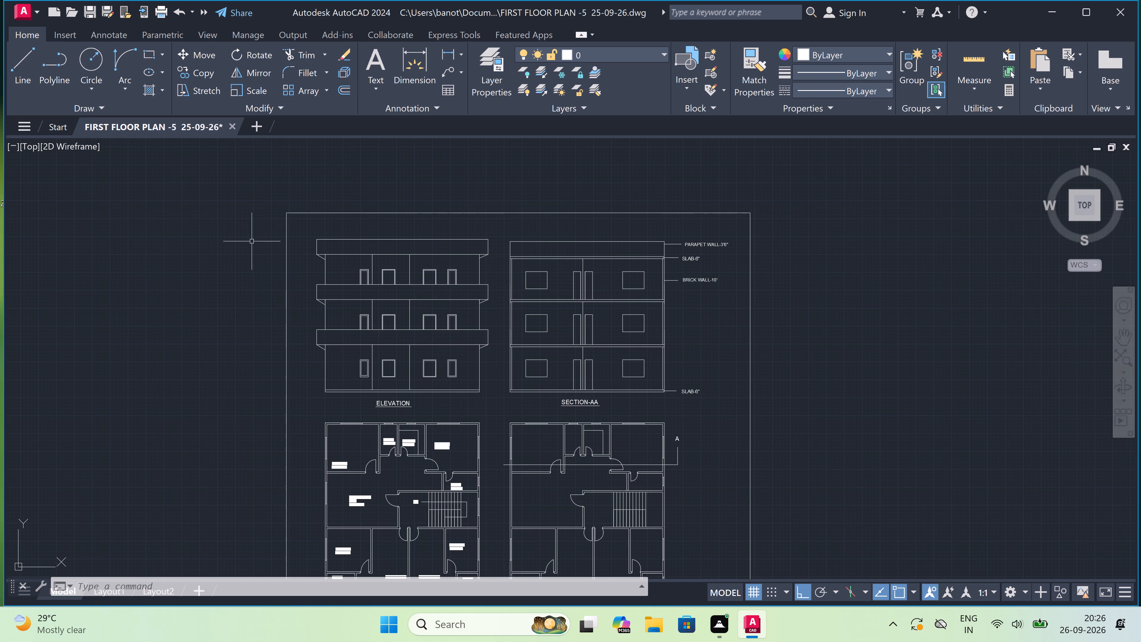
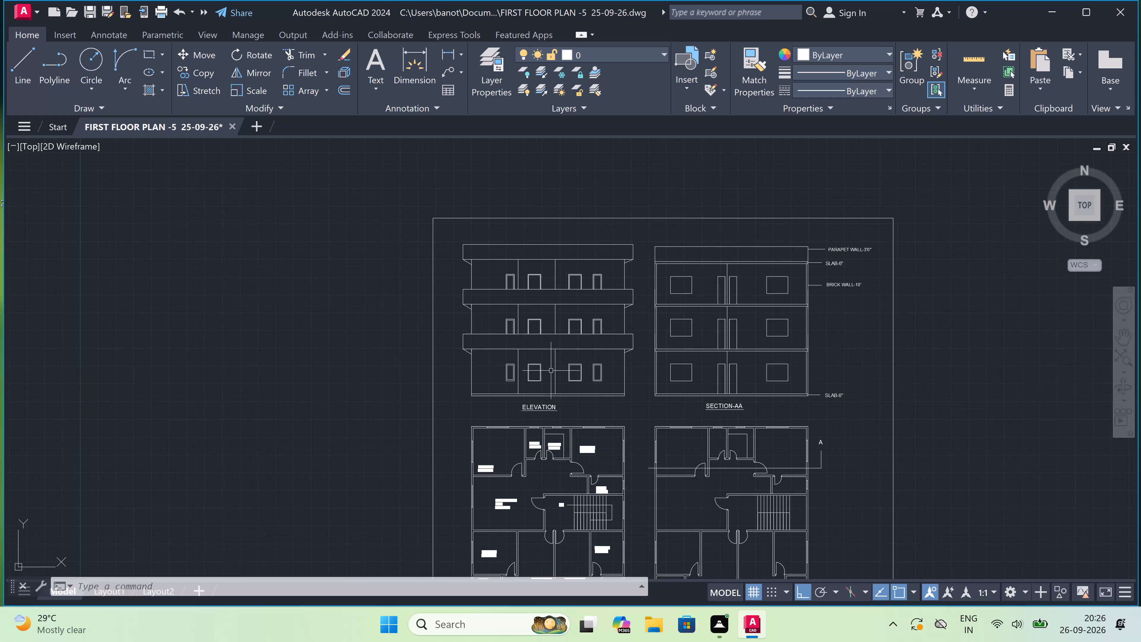
# Examine the elevation and SECTION-AA at different scales within the bordered sheet.
pyautogui.scroll(2, 551, 371)
pyautogui.scroll(-1, 551, 370)
pyautogui.scroll(1, 551, 370)
pyautogui.scroll(-1, 551, 369)
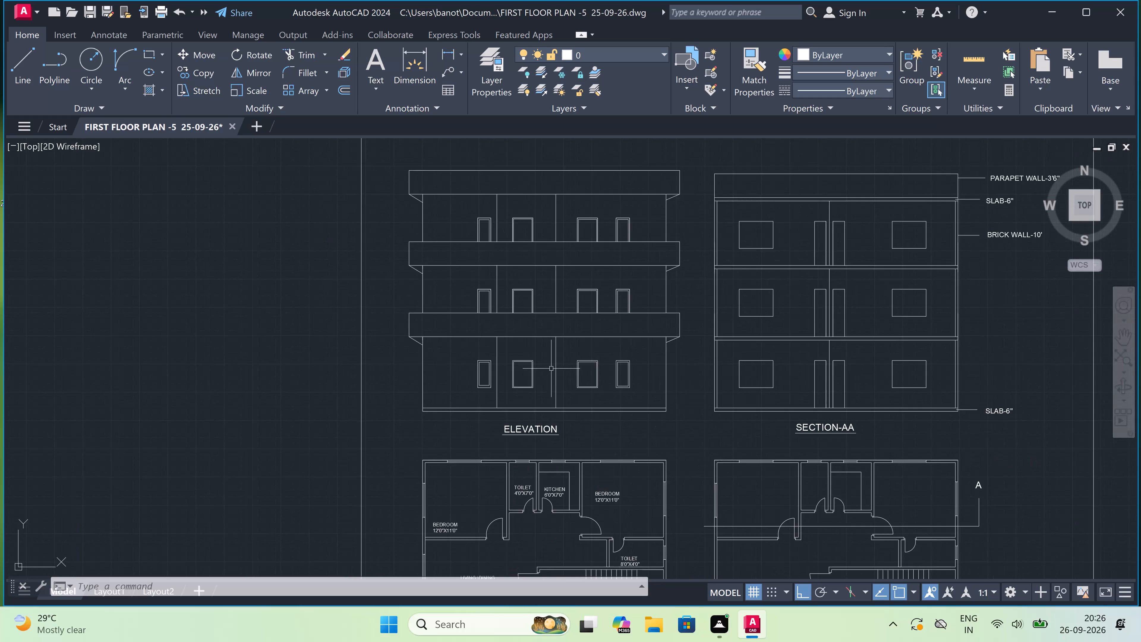
pyautogui.scroll(1, 551, 369)
pyautogui.scroll(-2, 551, 369)
pyautogui.scroll(2, 551, 369)
pyautogui.scroll(-1, 551, 369)
pyautogui.scroll(1, 551, 369)
pyautogui.scroll(-1, 551, 369)
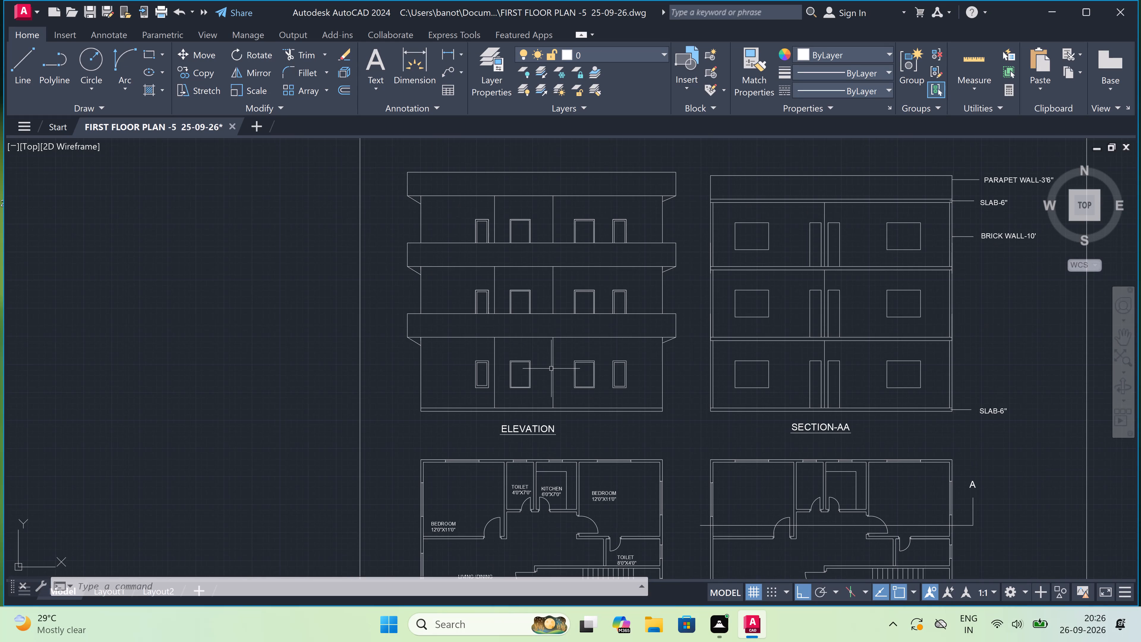
pyautogui.scroll(1, 551, 369)
pyautogui.scroll(-1, 551, 369)
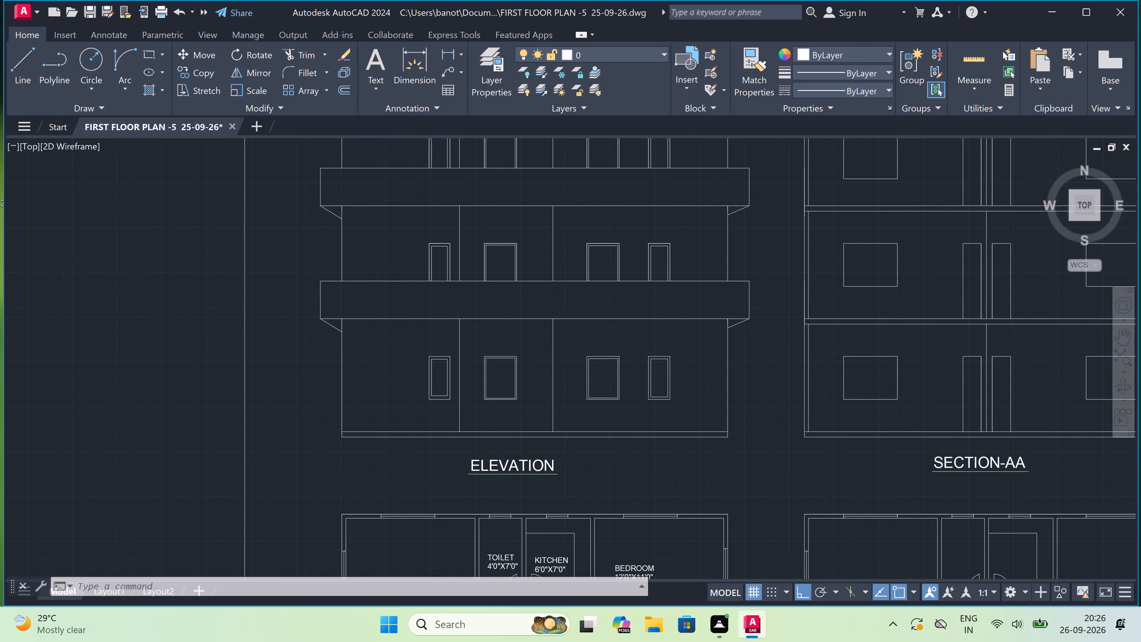
pyautogui.scroll(1, 551, 369)
pyautogui.scroll(-1, 551, 369)
pyautogui.scroll(1, 551, 369)
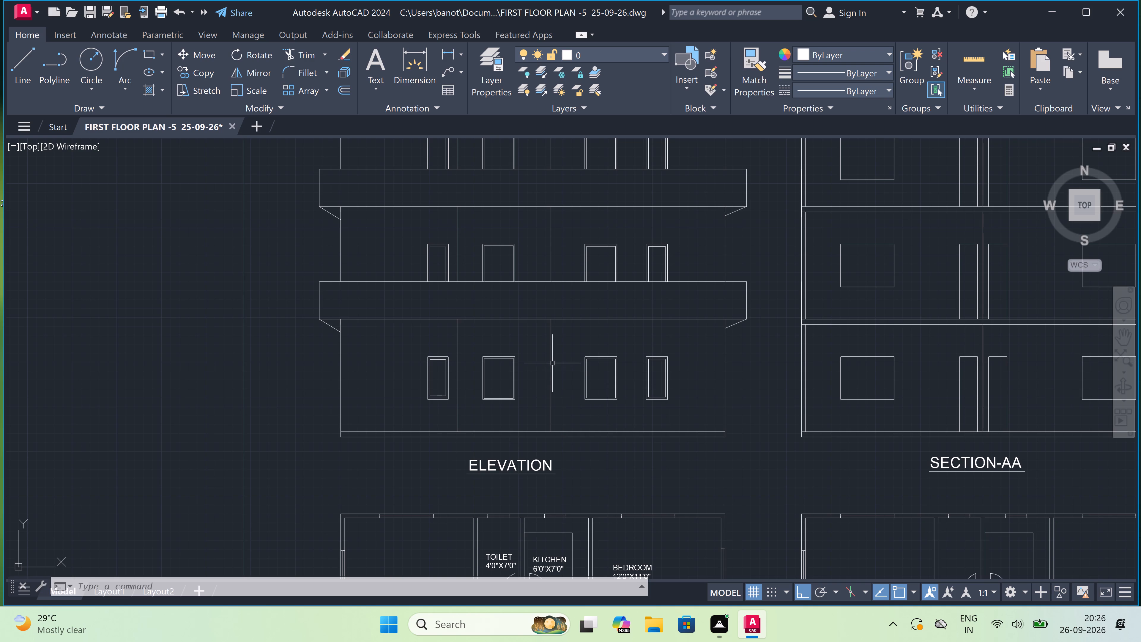
pyautogui.scroll(1, 558, 379)
pyautogui.scroll(-3, 558, 379)
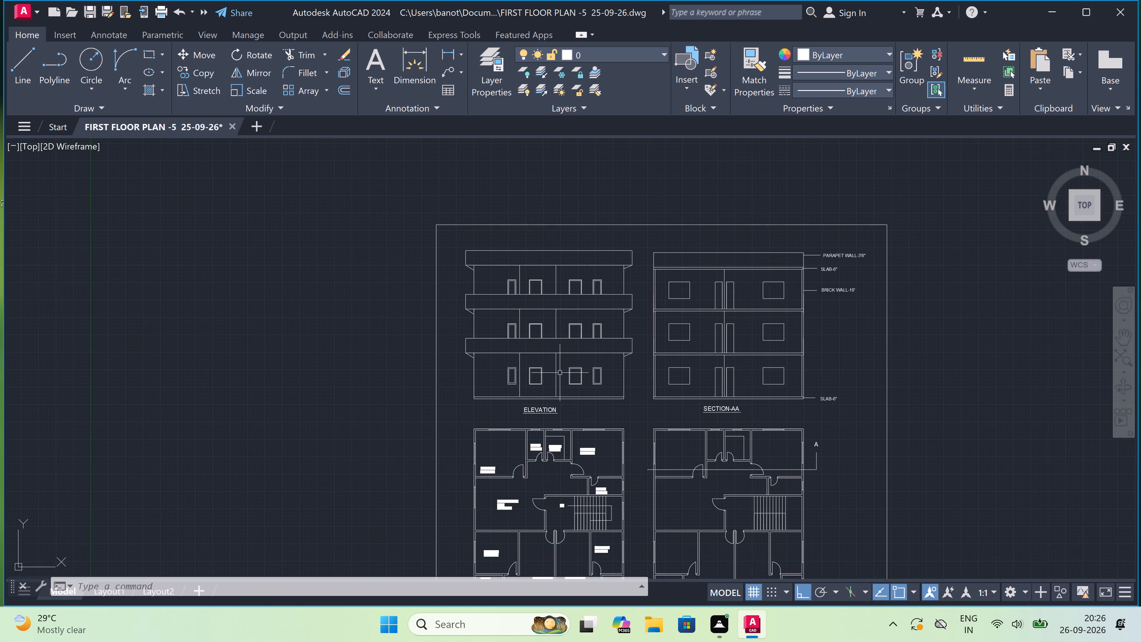
pyautogui.scroll(2, 560, 372)
pyautogui.scroll(-1, 561, 368)
pyautogui.scroll(1, 561, 368)
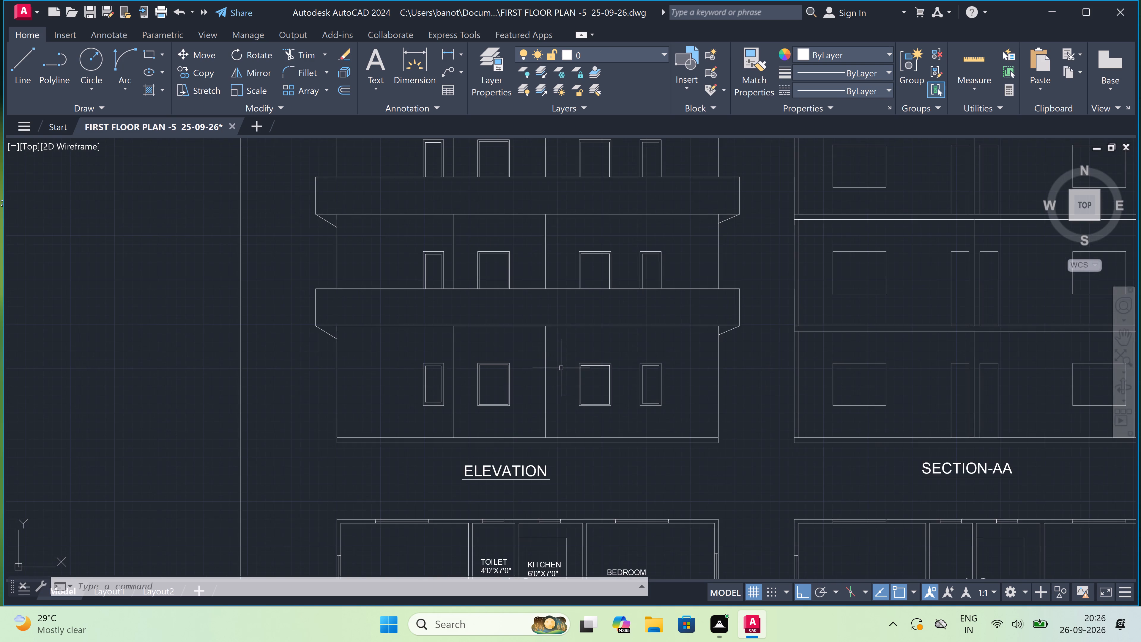
pyautogui.scroll(-1, 561, 368)
pyautogui.scroll(1, 562, 368)
pyautogui.scroll(-1, 562, 368)
pyautogui.scroll(1, 562, 367)
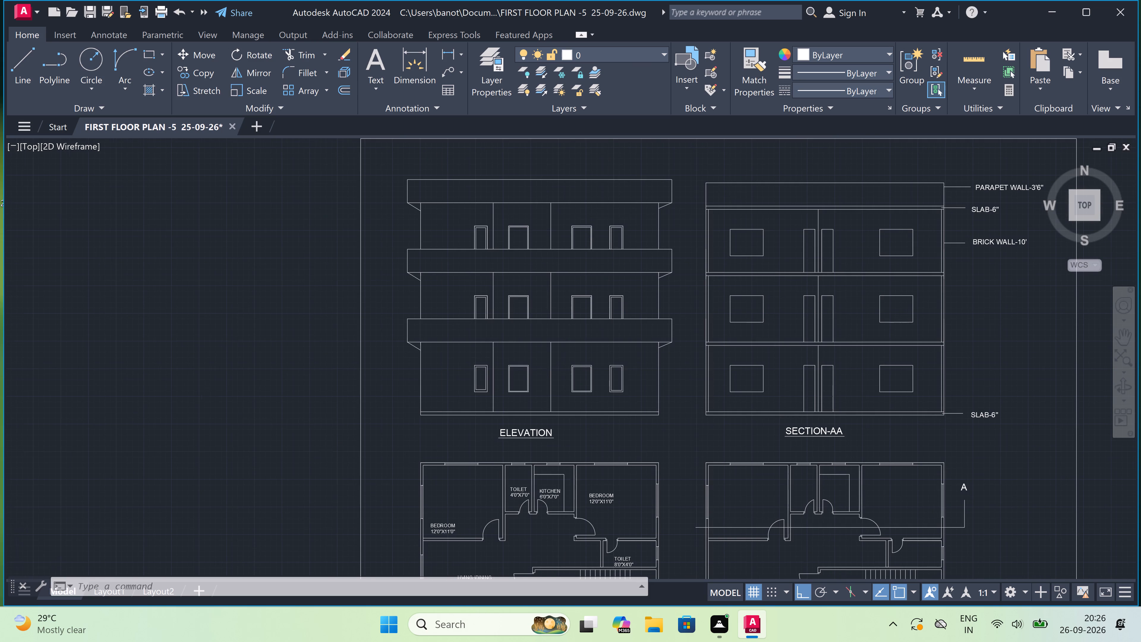
pyautogui.scroll(-1, 562, 367)
pyautogui.scroll(1, 562, 366)
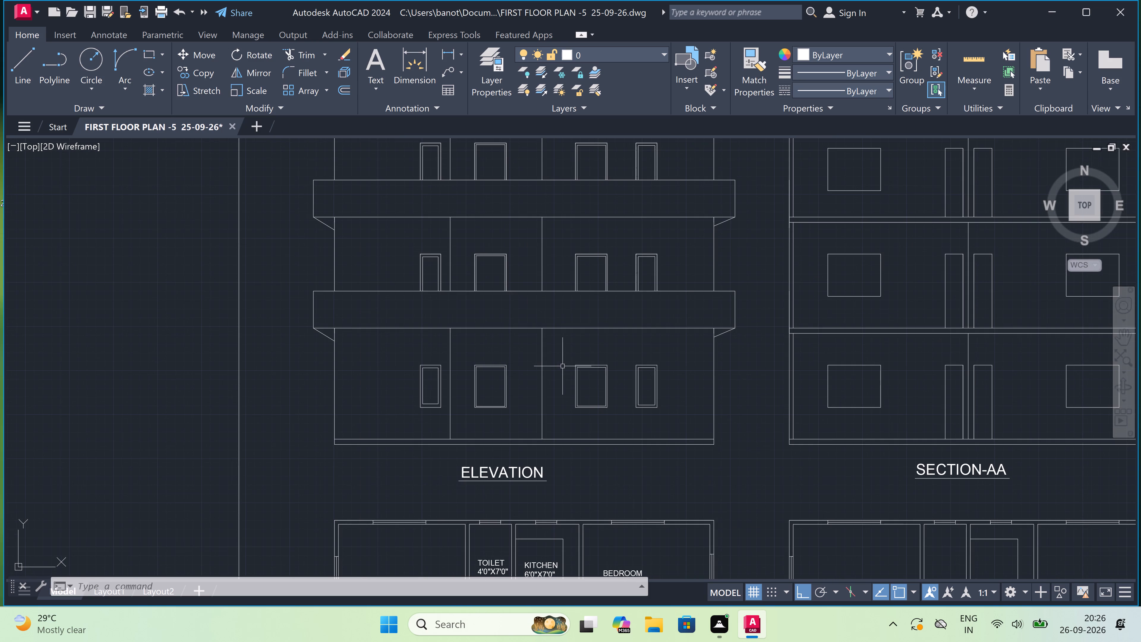
# Inspect the elevation's ground-floor windows, vertical wall lines and base up close, and compare them with the floor plans below.
pyautogui.scroll(1, 562, 366)
pyautogui.scroll(1, 584, 378)
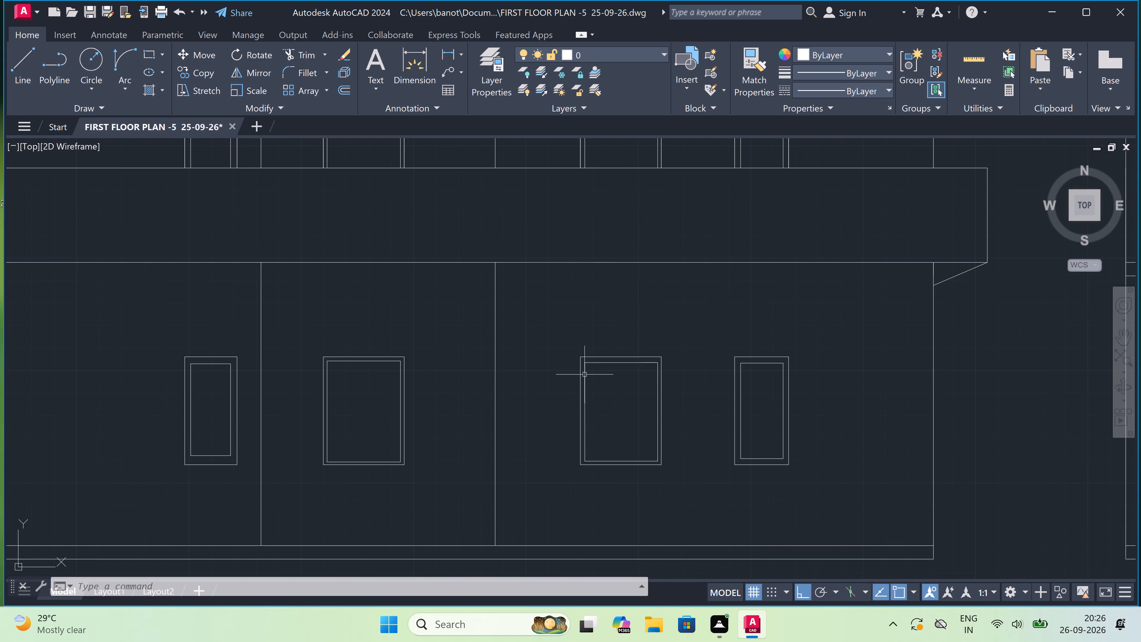
pyautogui.scroll(1, 588, 367)
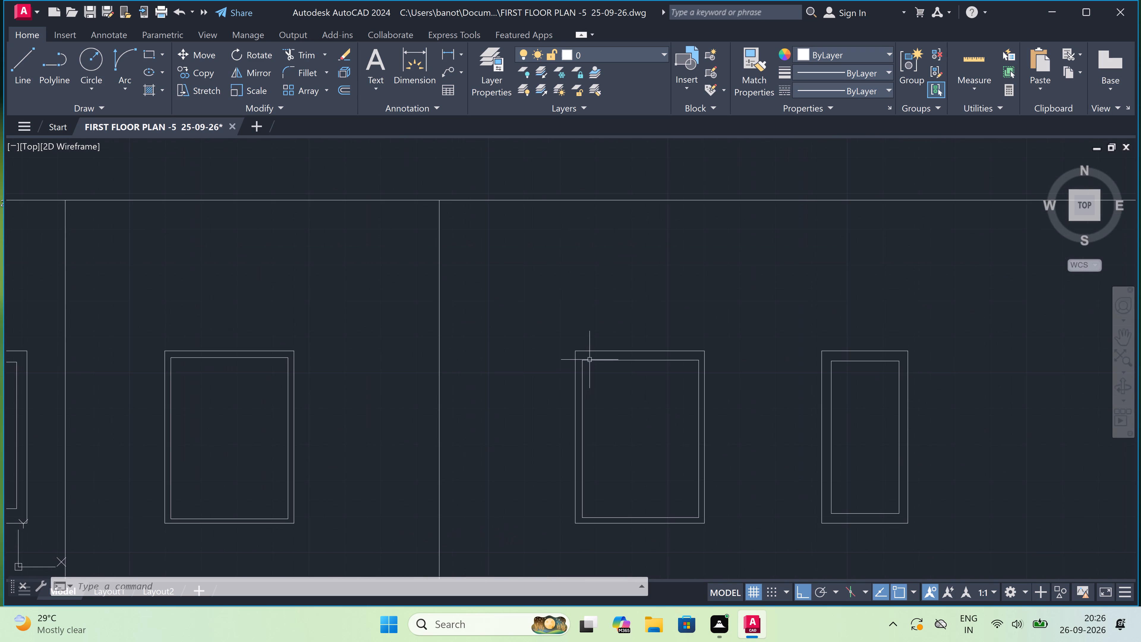
pyautogui.scroll(-4, 590, 358)
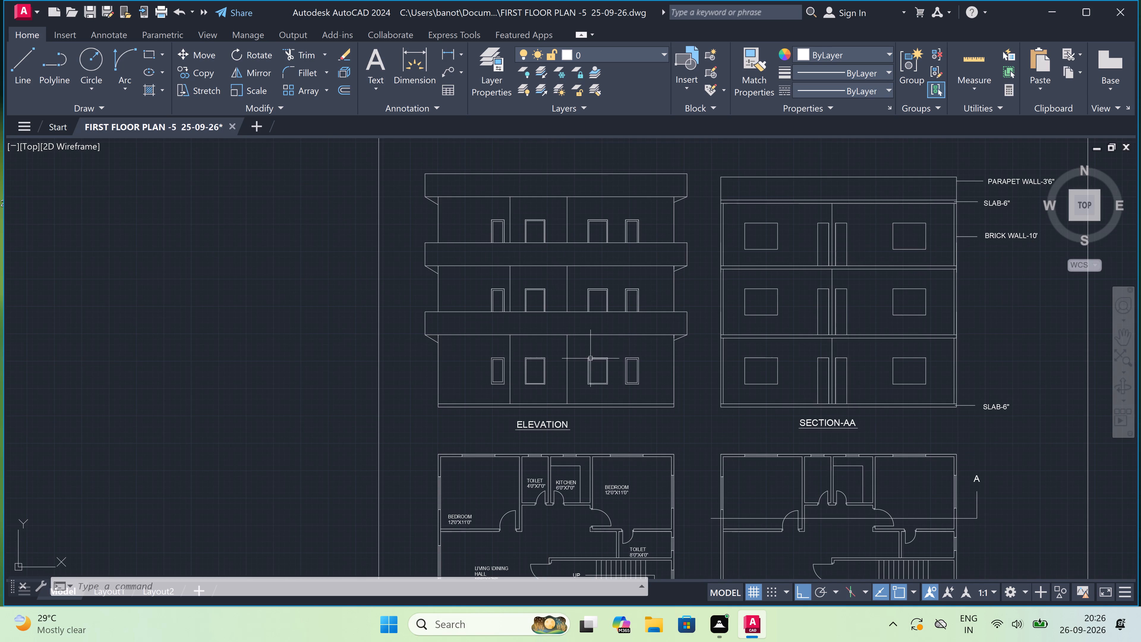
pyautogui.scroll(-3, 587, 303)
pyautogui.scroll(3, 584, 277)
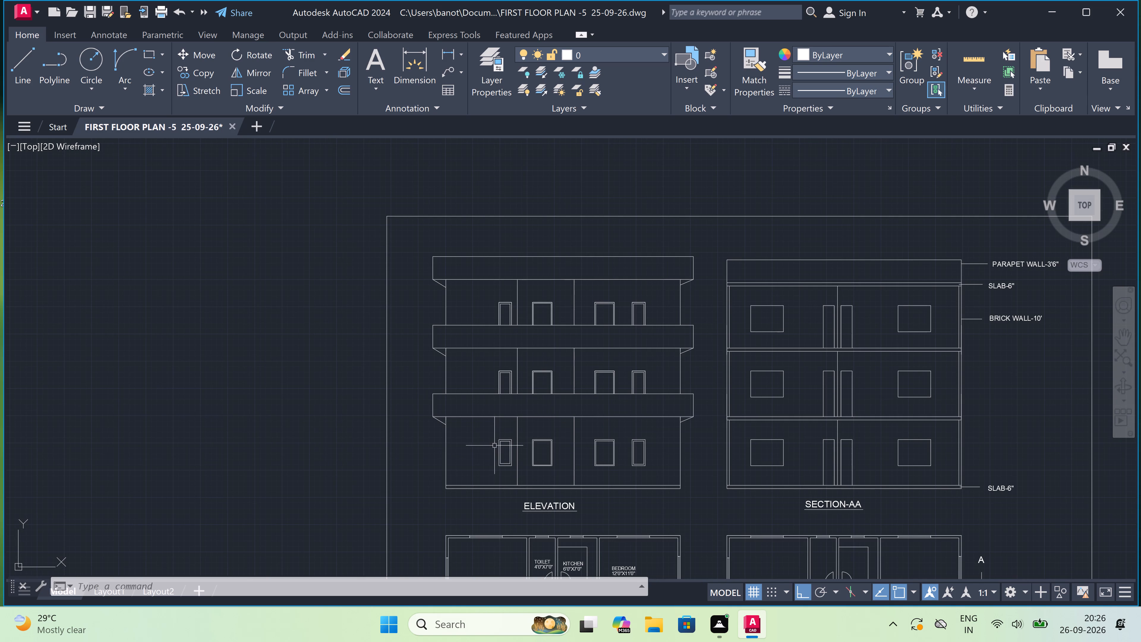
pyautogui.scroll(2, 491, 457)
pyautogui.scroll(-2, 493, 451)
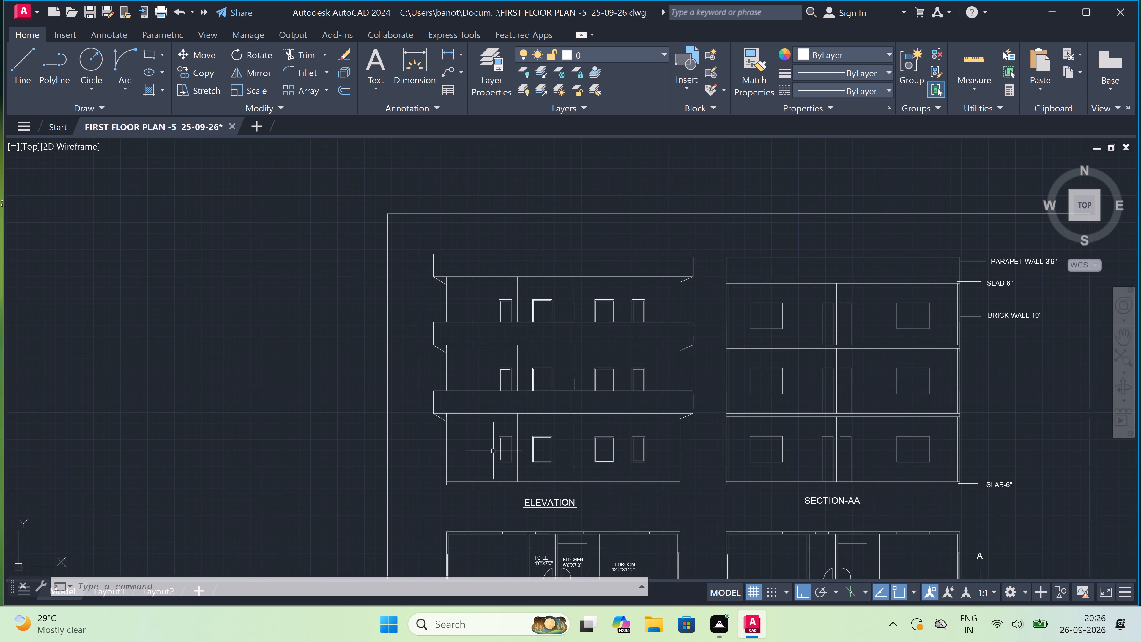
pyautogui.scroll(-2, 554, 391)
pyautogui.scroll(1, 554, 389)
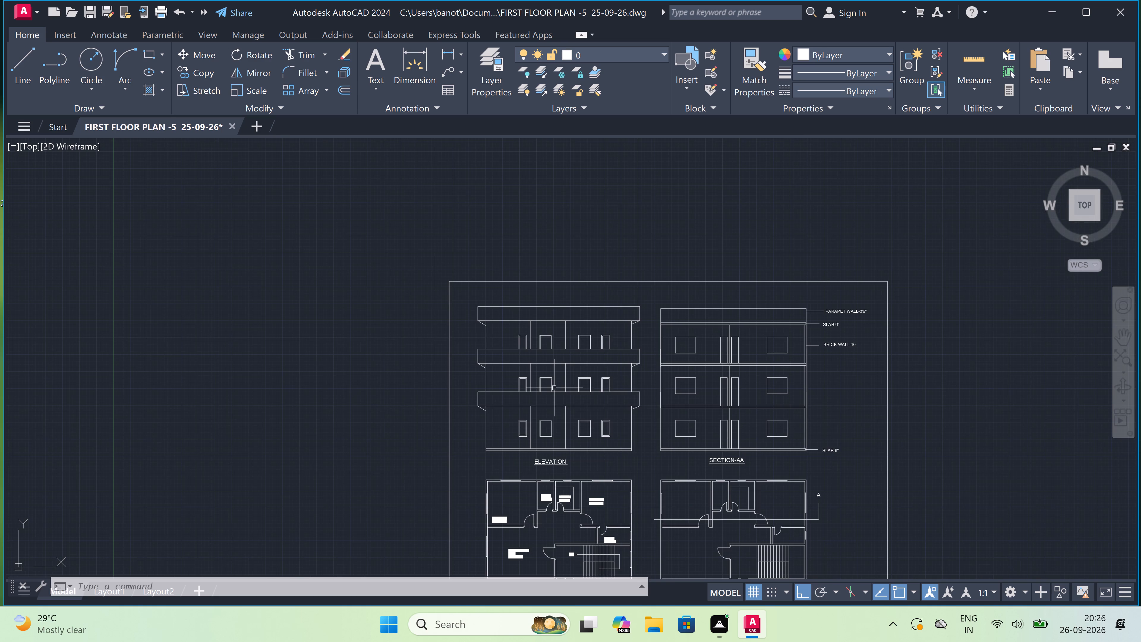
pyautogui.scroll(2, 554, 386)
pyautogui.scroll(-1, 554, 386)
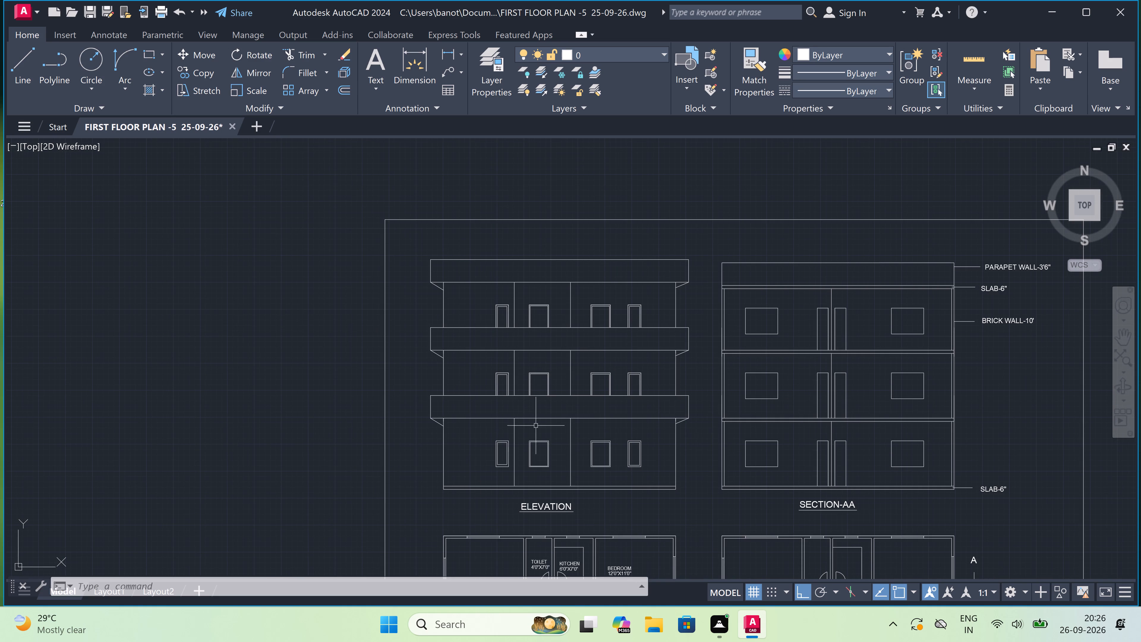
pyautogui.scroll(1, 446, 489)
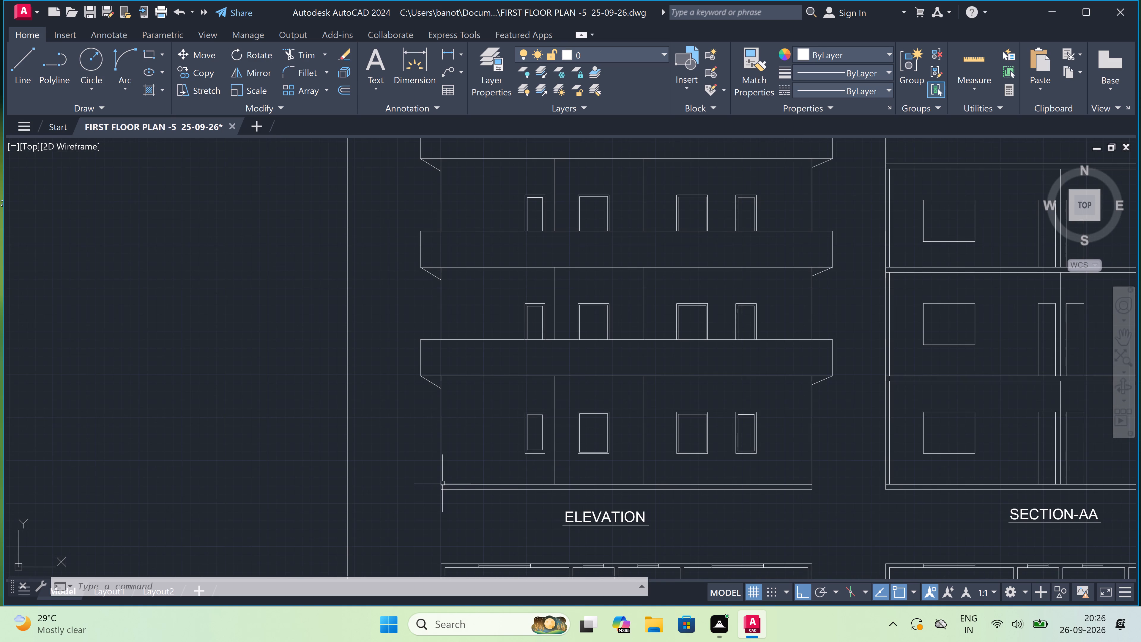
pyautogui.scroll(1, 441, 485)
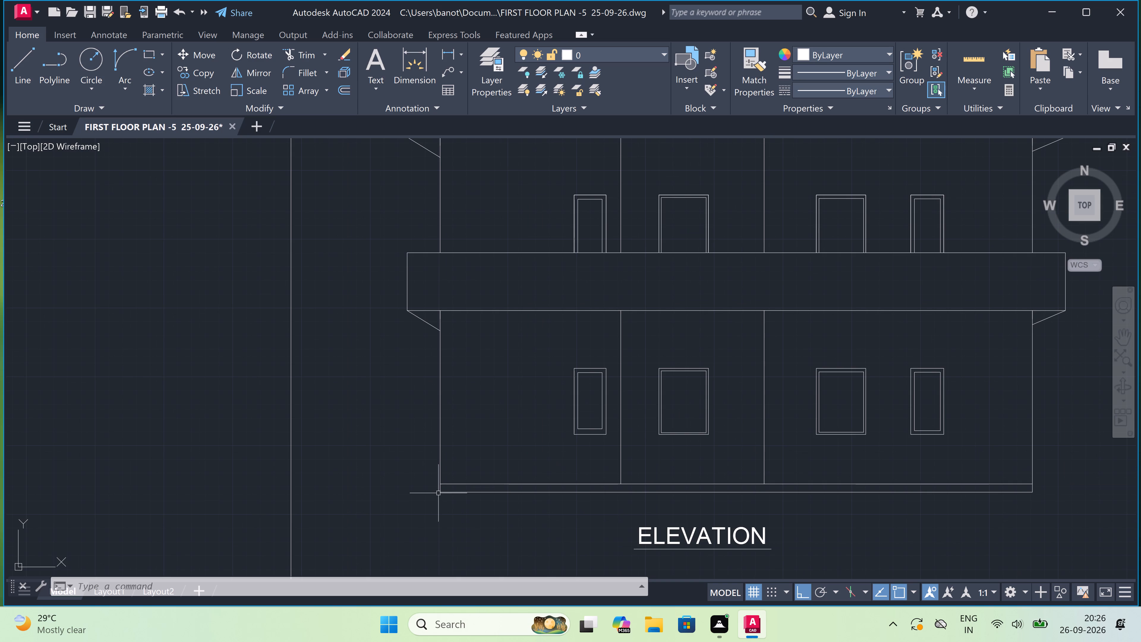
pyautogui.scroll(-1, 460, 472)
pyautogui.scroll(1, 461, 471)
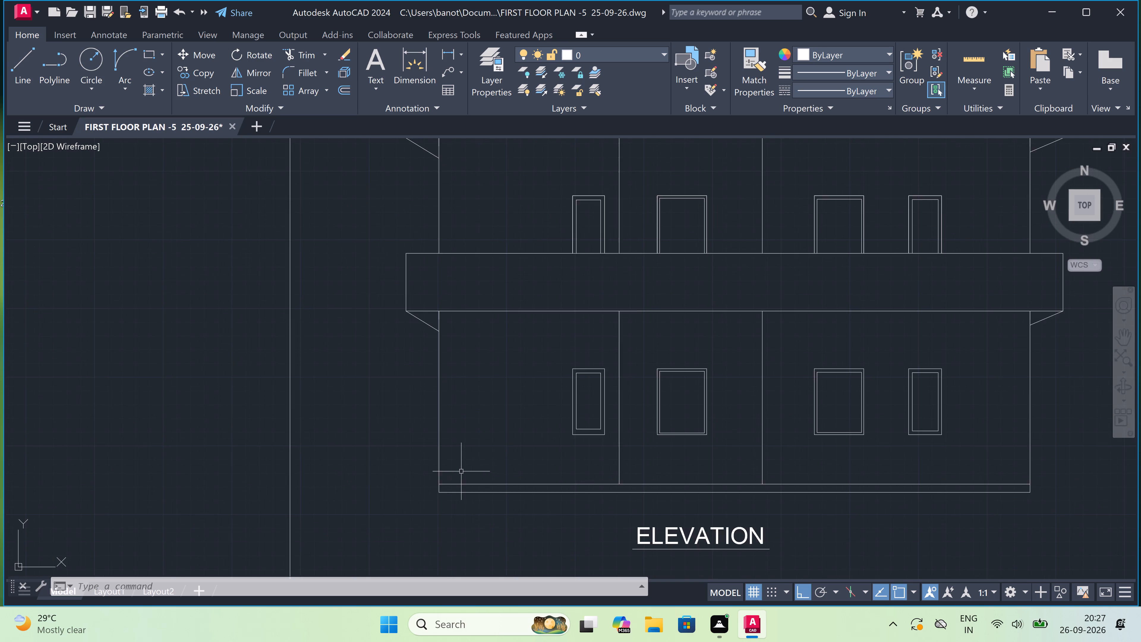
pyautogui.scroll(1, 461, 471)
pyautogui.scroll(-1, 462, 470)
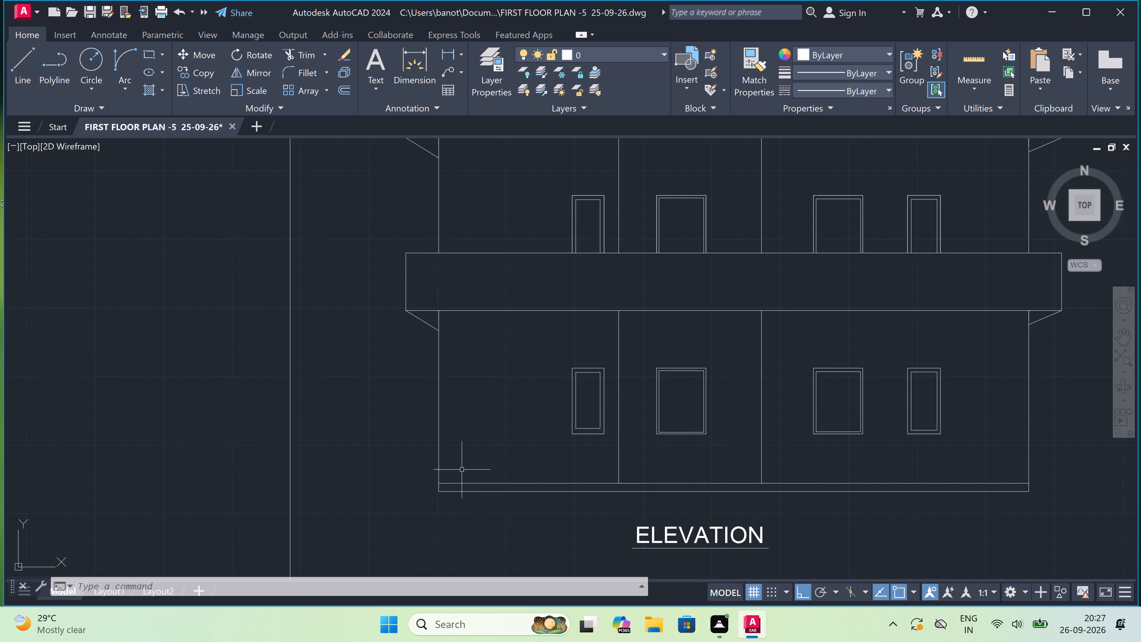
pyautogui.scroll(-1, 462, 470)
pyautogui.scroll(2, 651, 442)
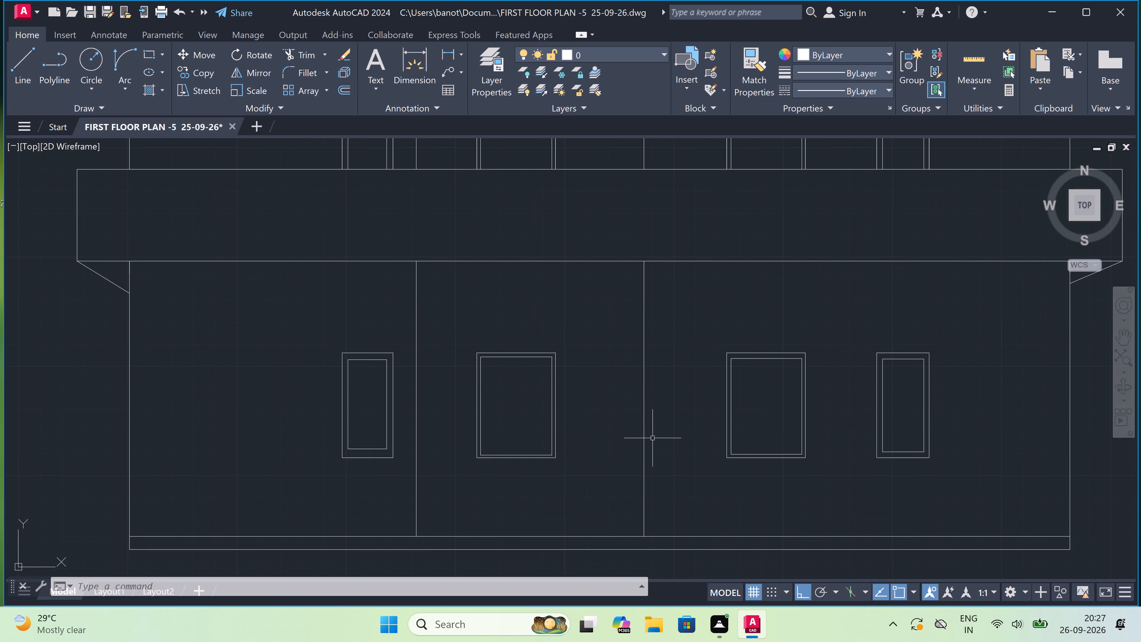
pyautogui.scroll(-2, 652, 424)
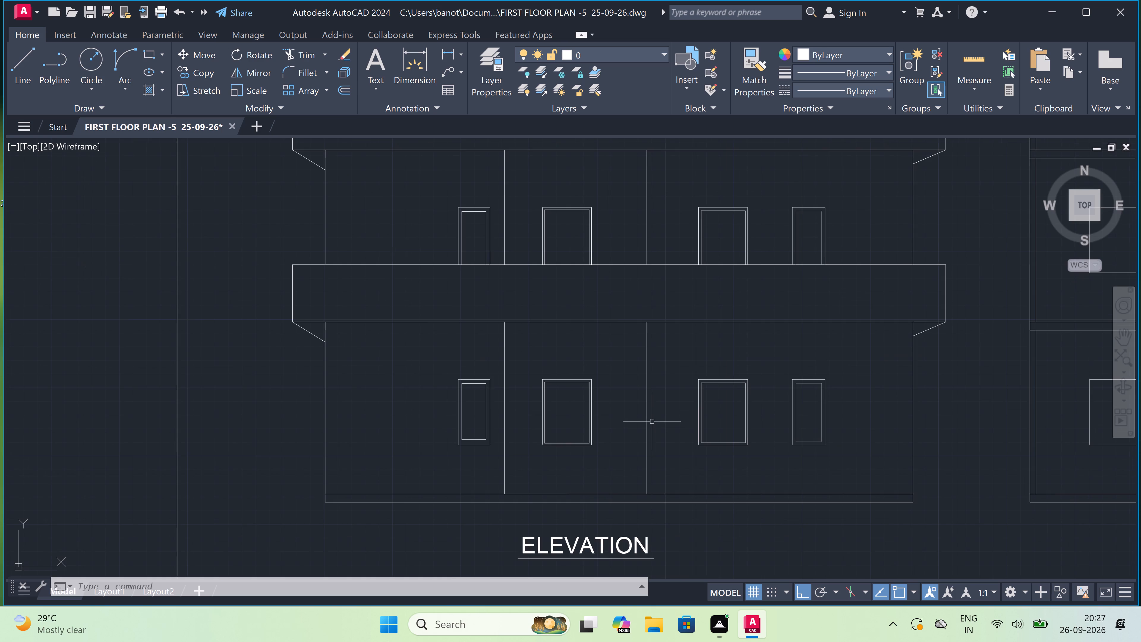
pyautogui.scroll(-4, 652, 420)
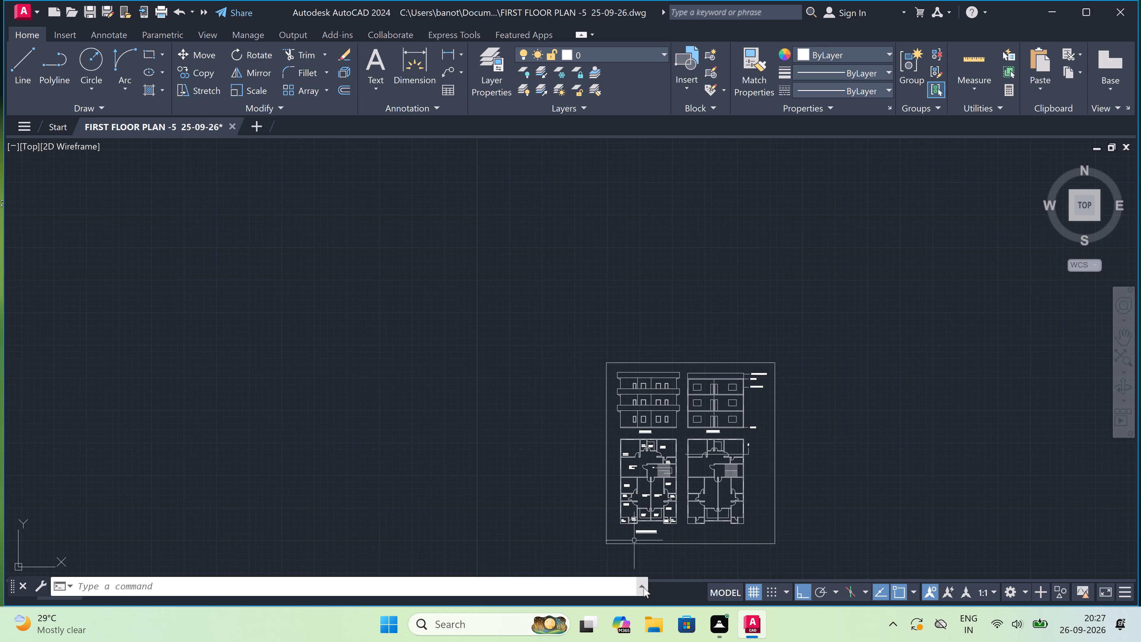
pyautogui.scroll(4, 667, 519)
pyautogui.scroll(-2, 669, 510)
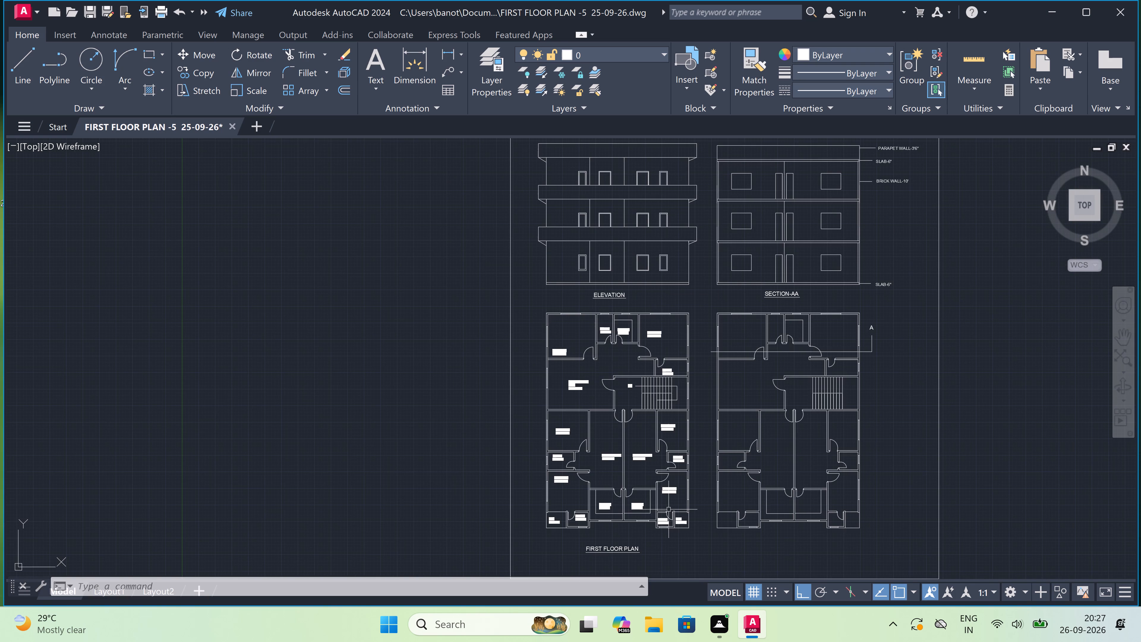
pyautogui.scroll(1, 669, 509)
pyautogui.scroll(-1, 669, 509)
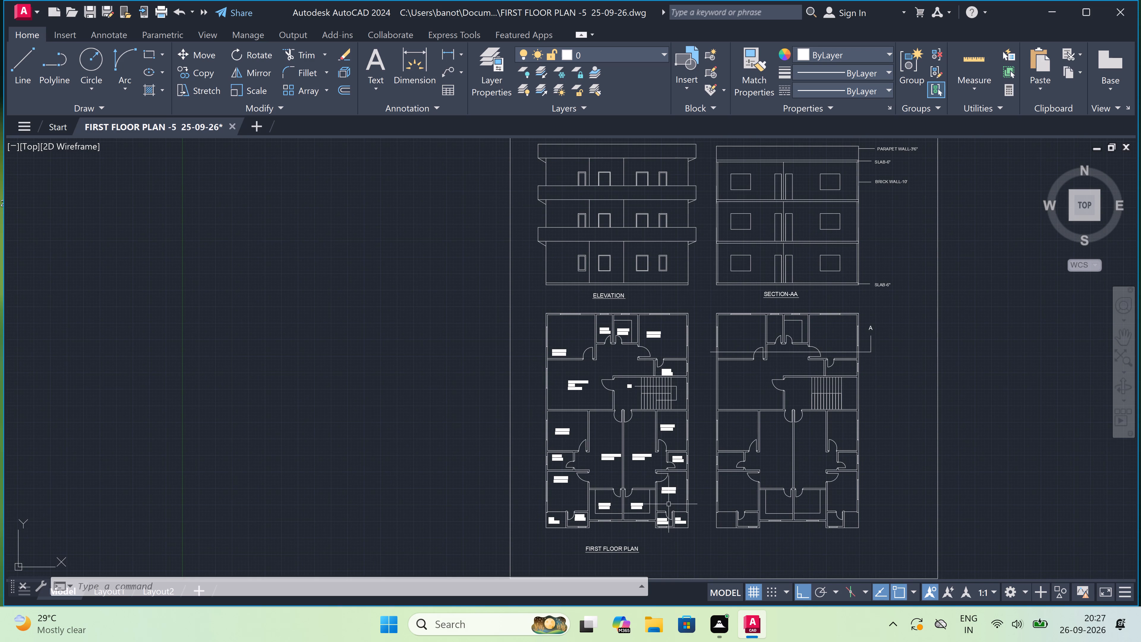
pyautogui.scroll(-1, 669, 501)
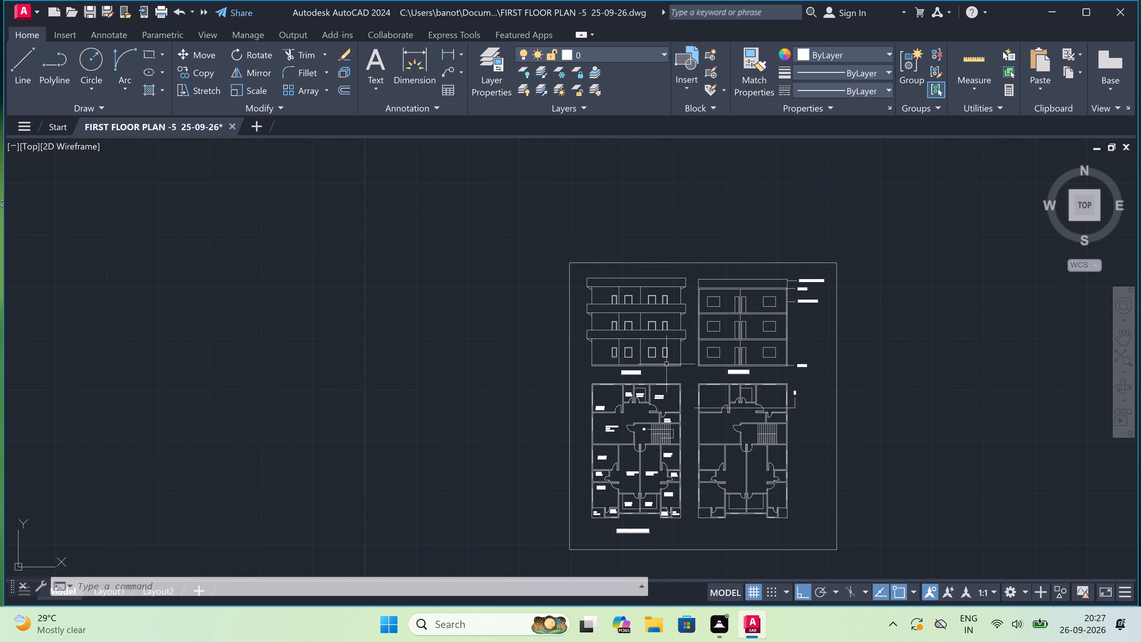
pyautogui.scroll(2, 658, 324)
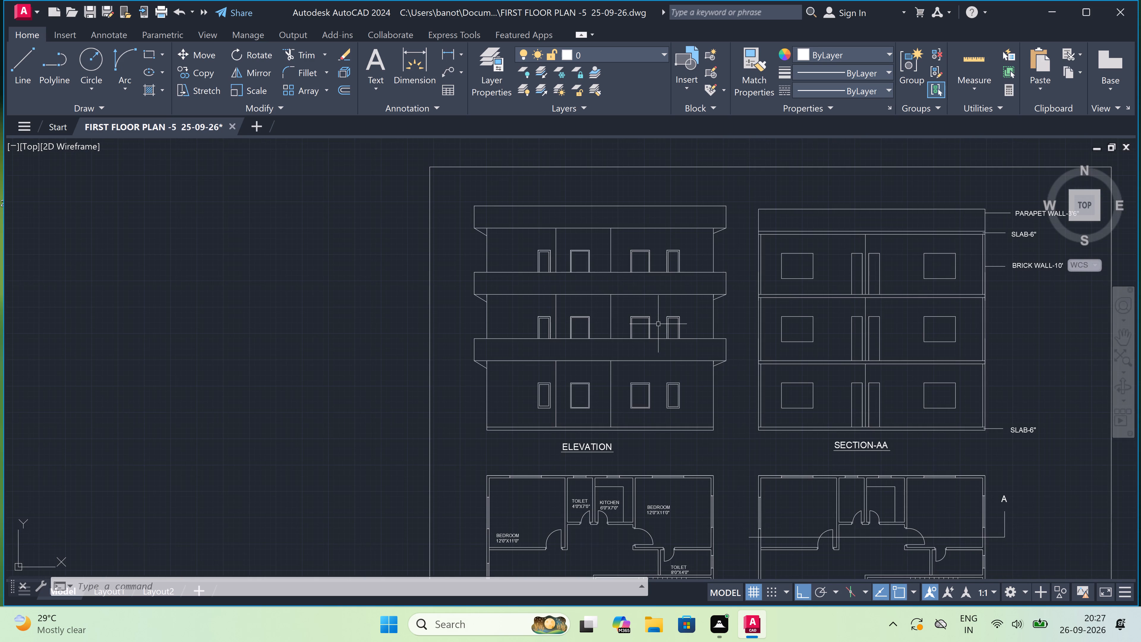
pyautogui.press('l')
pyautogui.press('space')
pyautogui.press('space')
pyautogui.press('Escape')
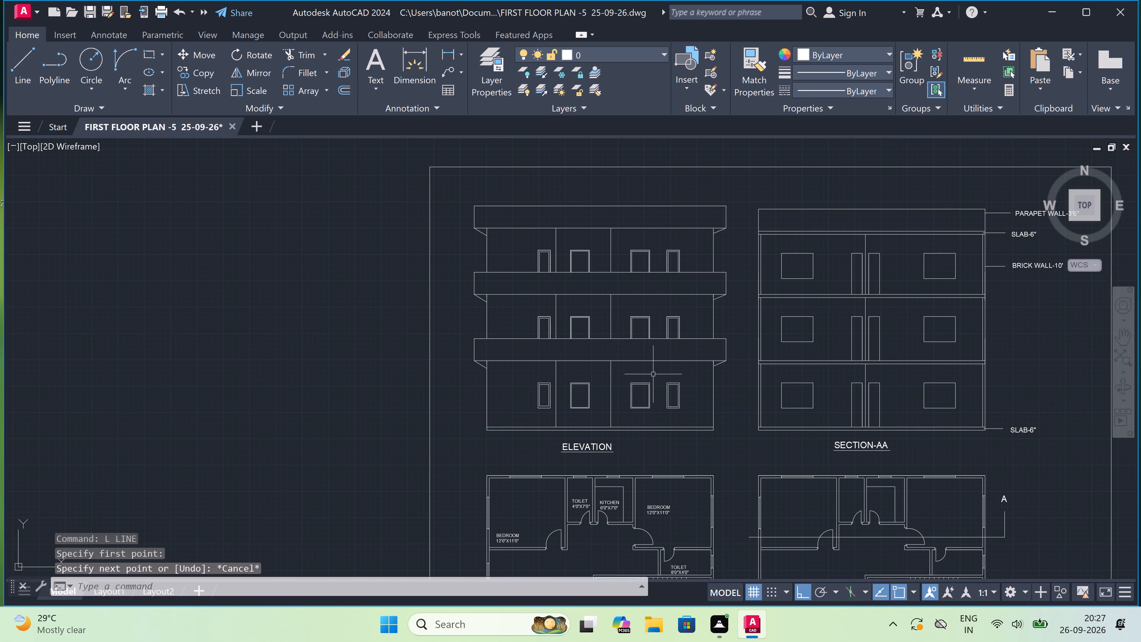
# Draw a vertical line on the elevation's ground floor between the two right-hand windows, from the base slab to the balcony underside.
pyautogui.scroll(3, 653, 373)
pyautogui.scroll(-1, 654, 375)
pyautogui.press('space')
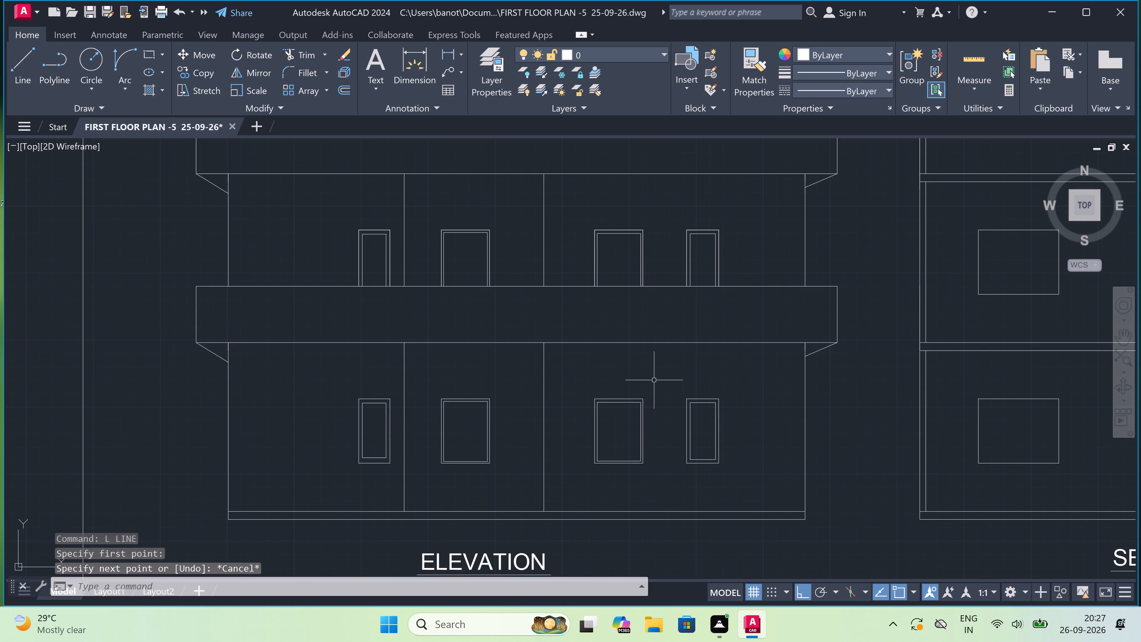
pyautogui.click(671, 509)
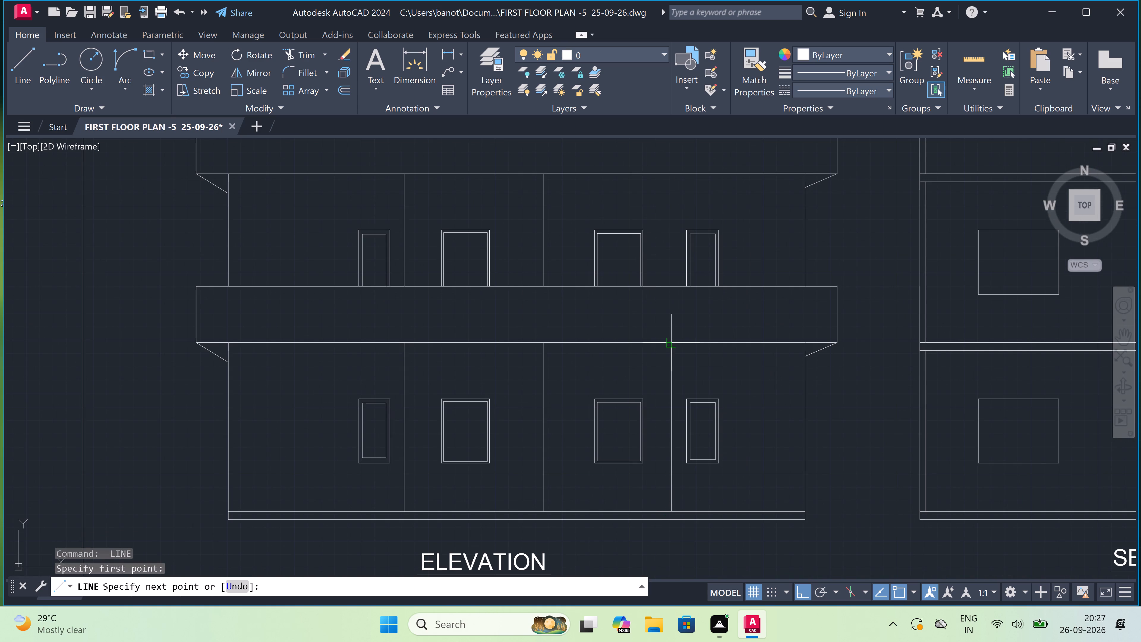
pyautogui.doubleClick(673, 339)
pyautogui.press('Escape')
# Draw a matching vertical line on the elevation's middle floor between the two right-hand windows, spanning from balcony top to the balcony underside above.
pyautogui.press('space')
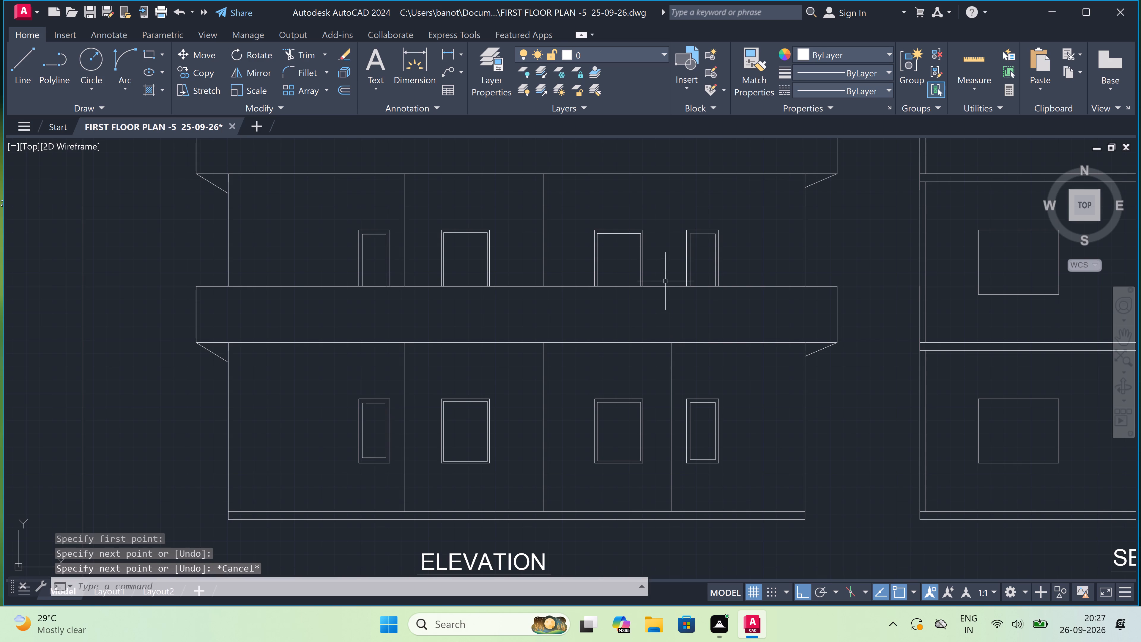
pyautogui.click(666, 284)
pyautogui.scroll(-3, 668, 218)
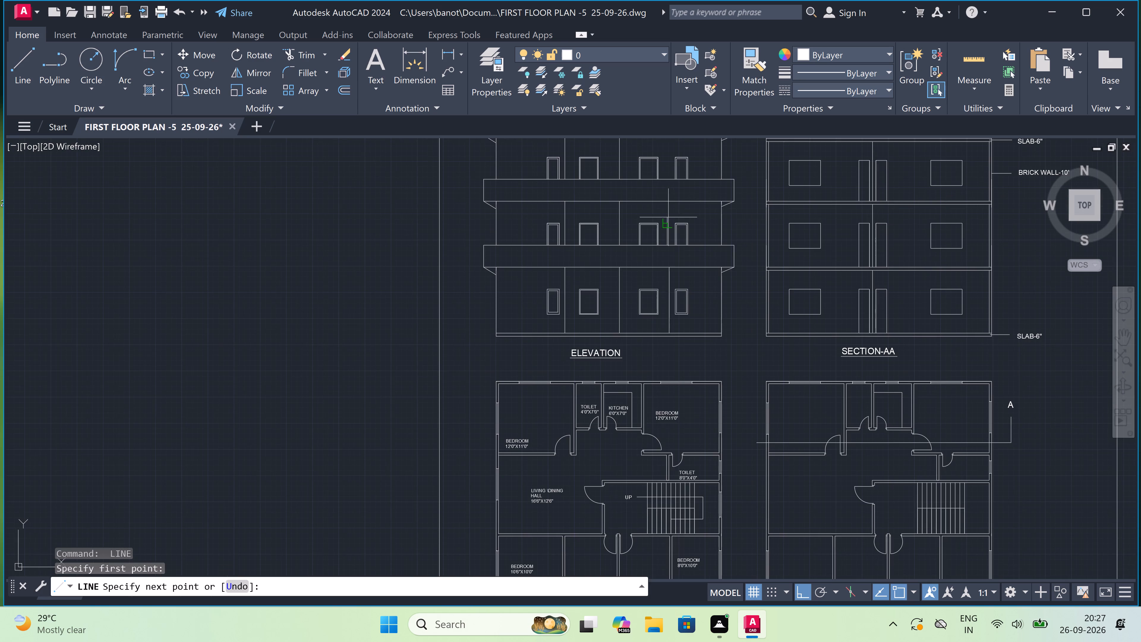
pyautogui.scroll(4, 666, 201)
pyautogui.click(666, 201)
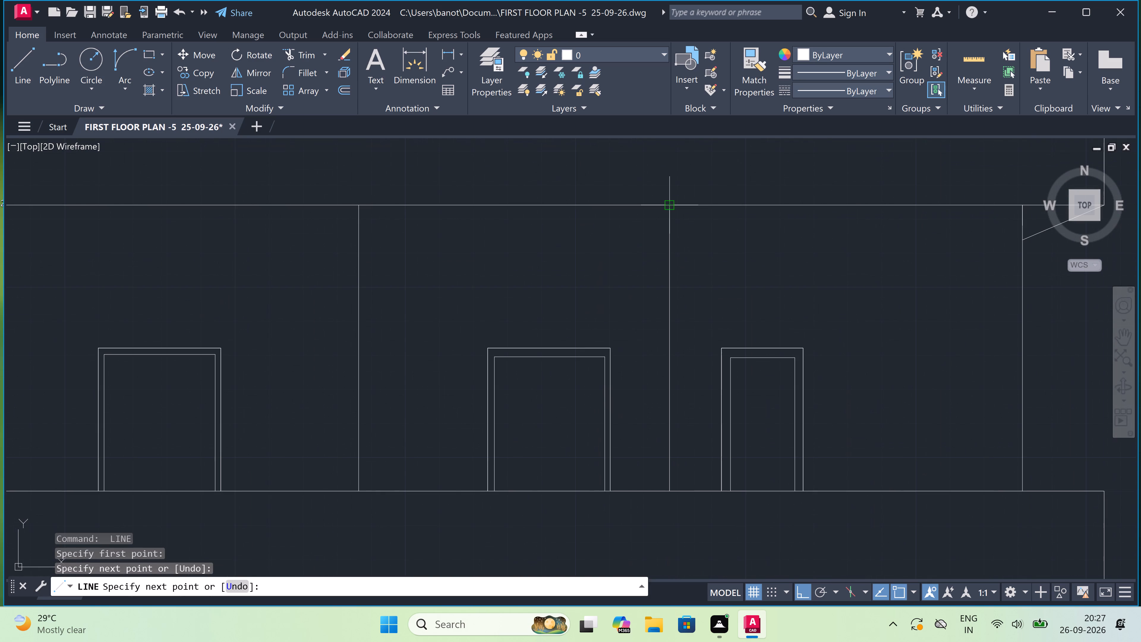
pyautogui.press('Escape')
# Draw a vertical line on the elevation's top floor between the two right-hand windows, from the balcony top to the parapet underside.
pyautogui.scroll(-4, 662, 280)
pyautogui.scroll(-4, 666, 305)
pyautogui.scroll(3, 663, 239)
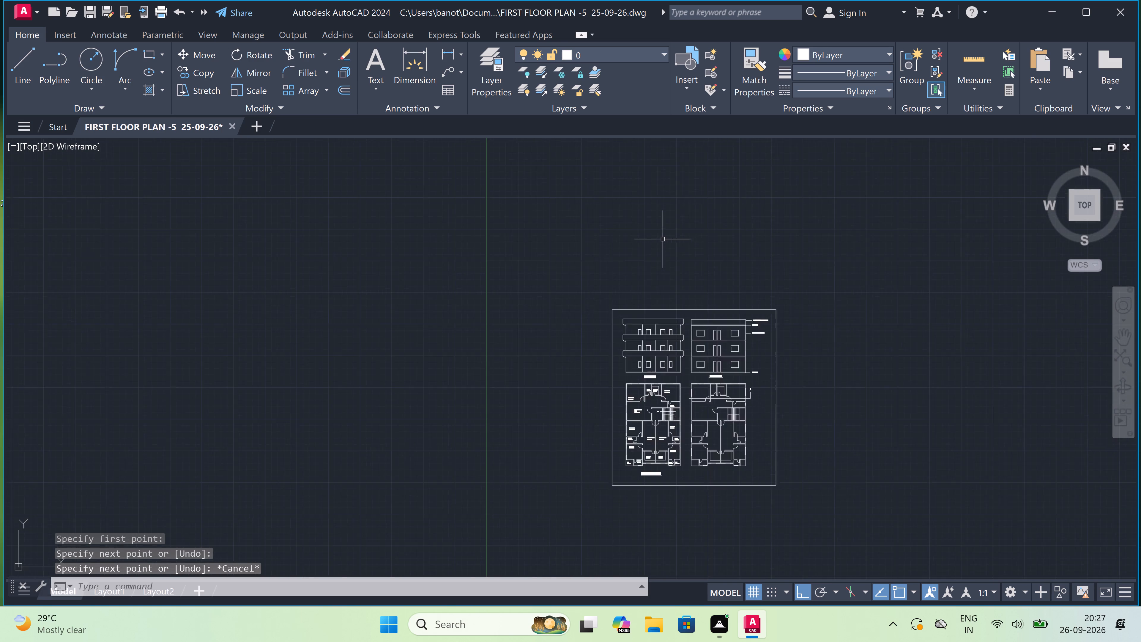
pyautogui.scroll(3, 662, 495)
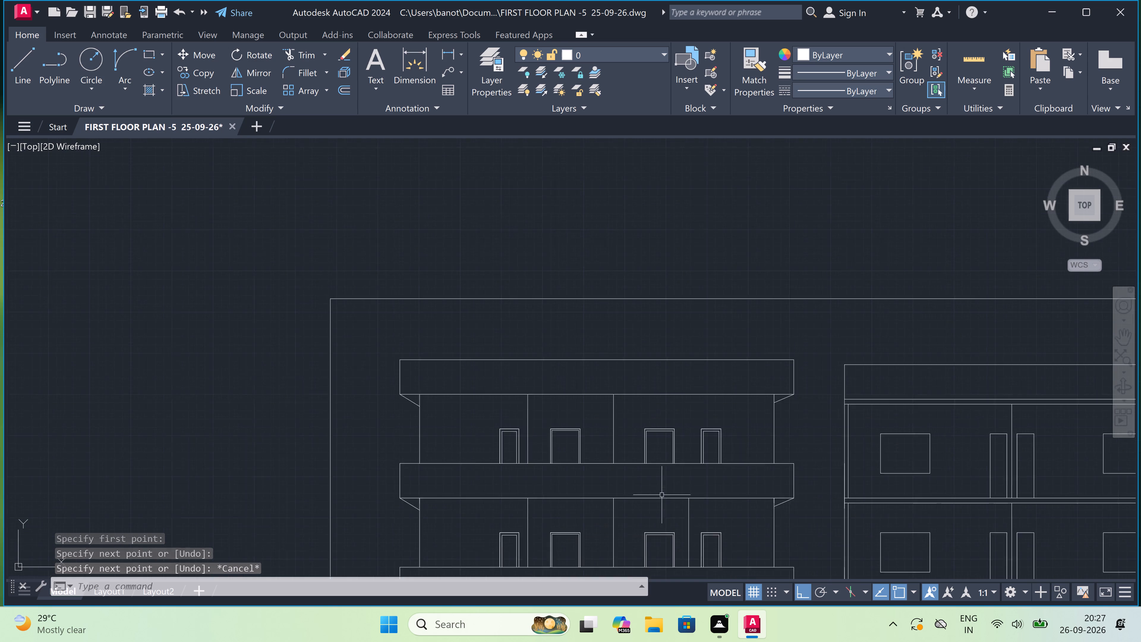
pyautogui.scroll(1, 707, 443)
pyautogui.press('space')
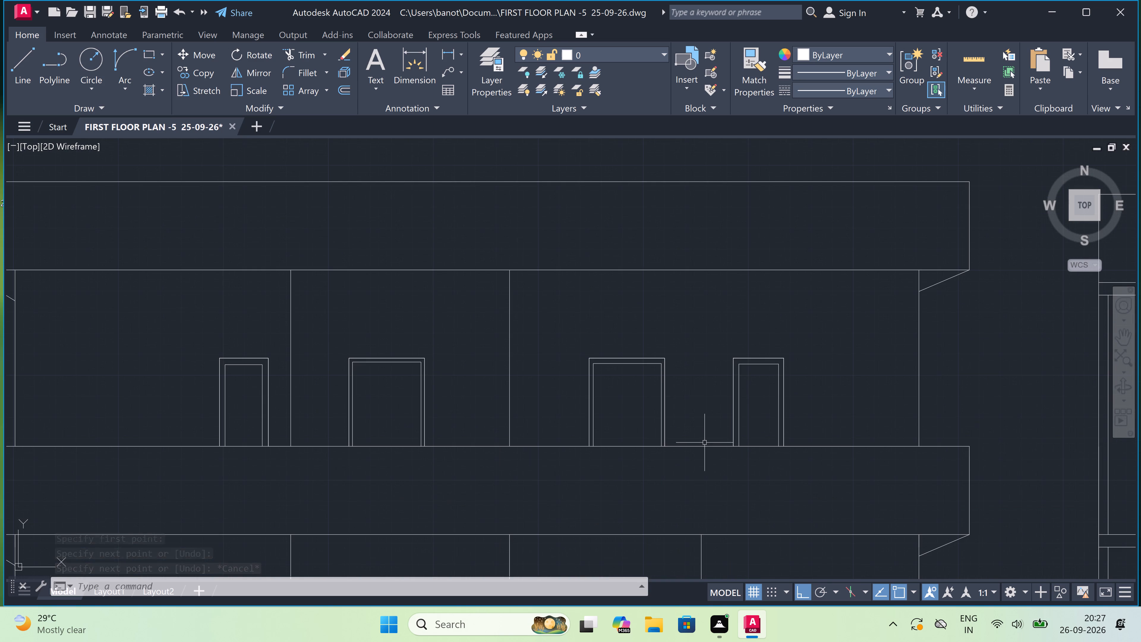
pyautogui.click(702, 445)
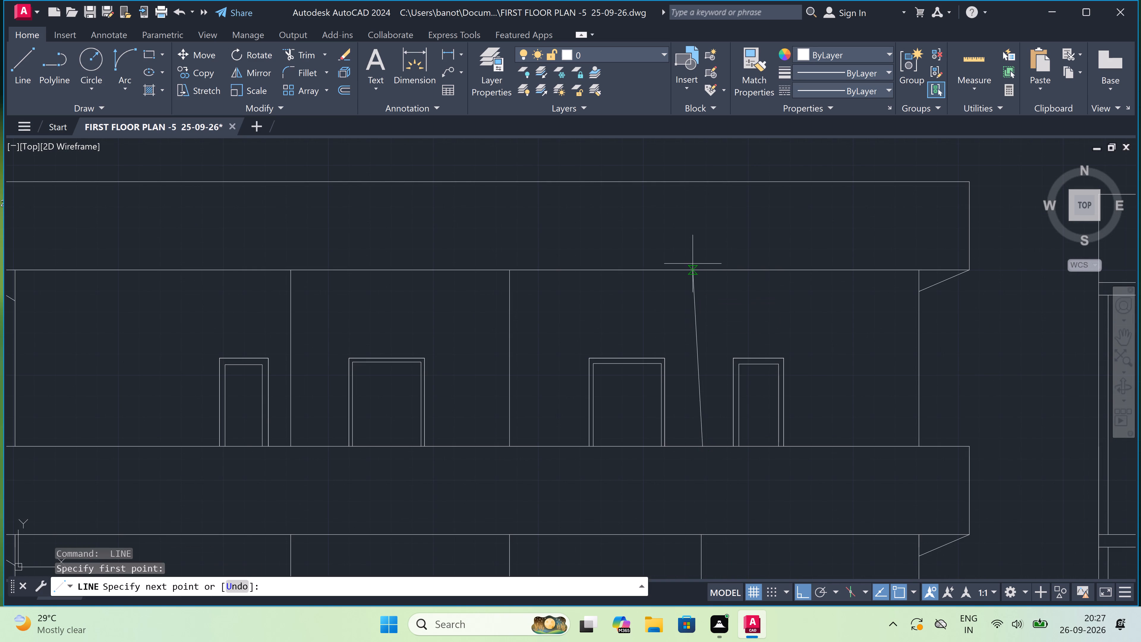
pyautogui.click(701, 272)
pyautogui.press('Escape')
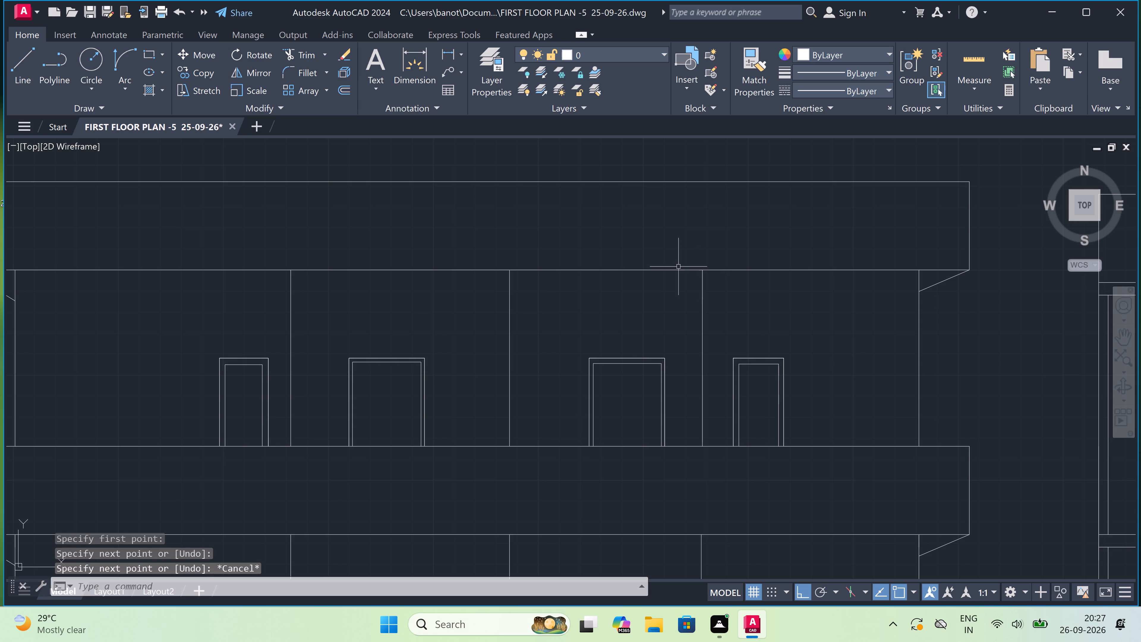
# Draw a sink bowl rectangle on the counter at the lower right of the labelled plan's 6'0"X7'0" kitchen.
pyautogui.scroll(-3, 674, 266)
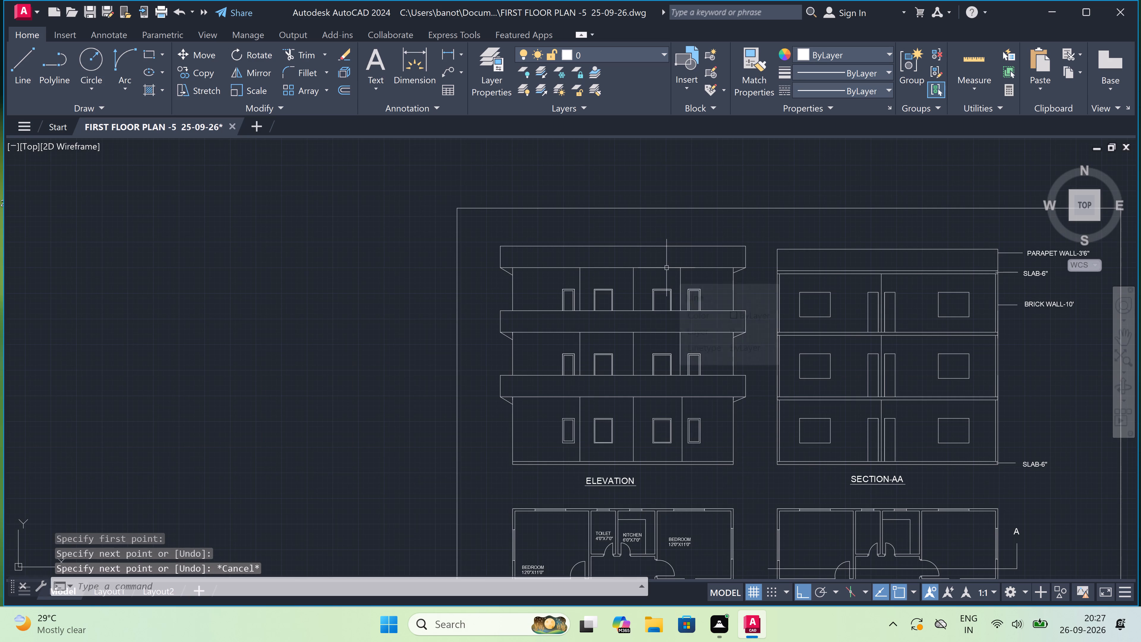
pyautogui.scroll(-1, 620, 314)
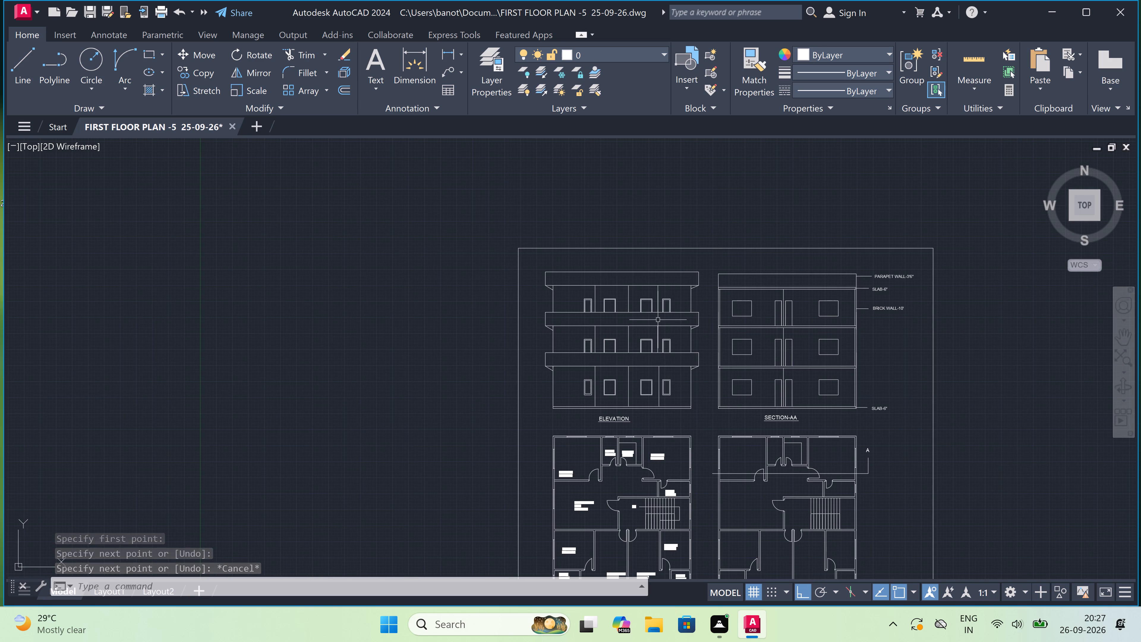
pyautogui.scroll(-1, 769, 336)
pyautogui.scroll(2, 645, 475)
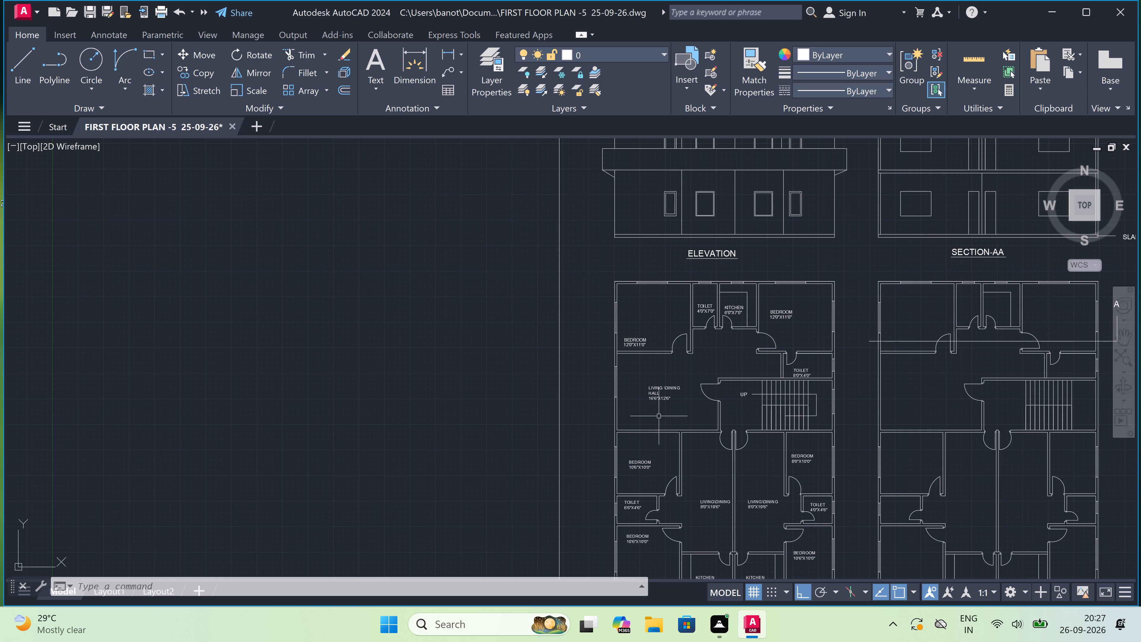
pyautogui.write('REC')
pyautogui.press('space')
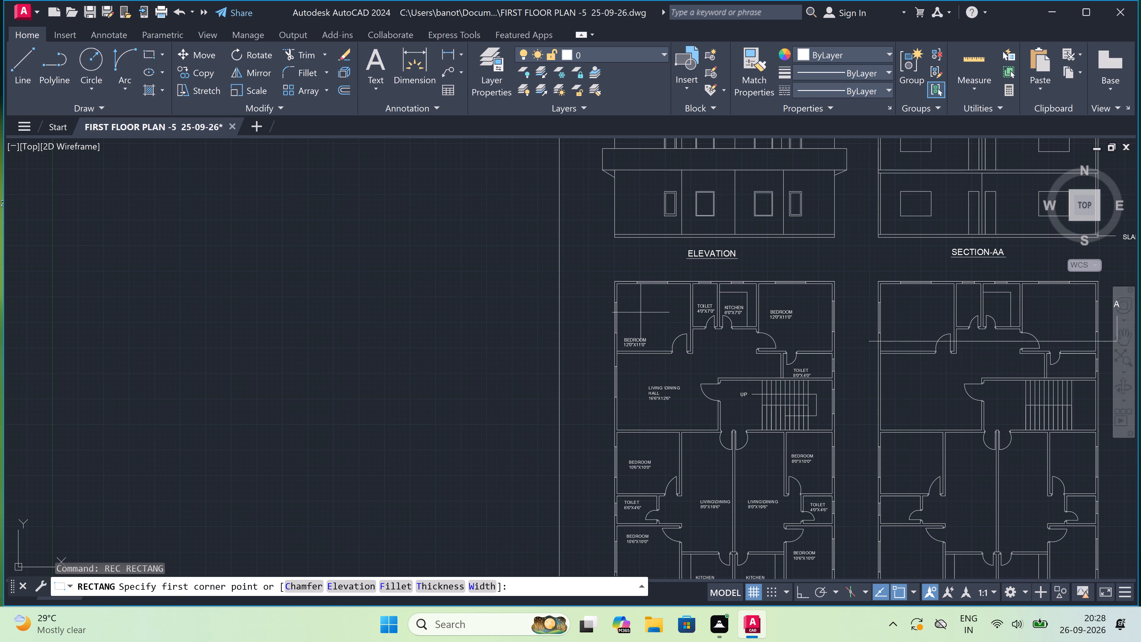
pyautogui.scroll(1, 641, 313)
pyautogui.scroll(1, 841, 261)
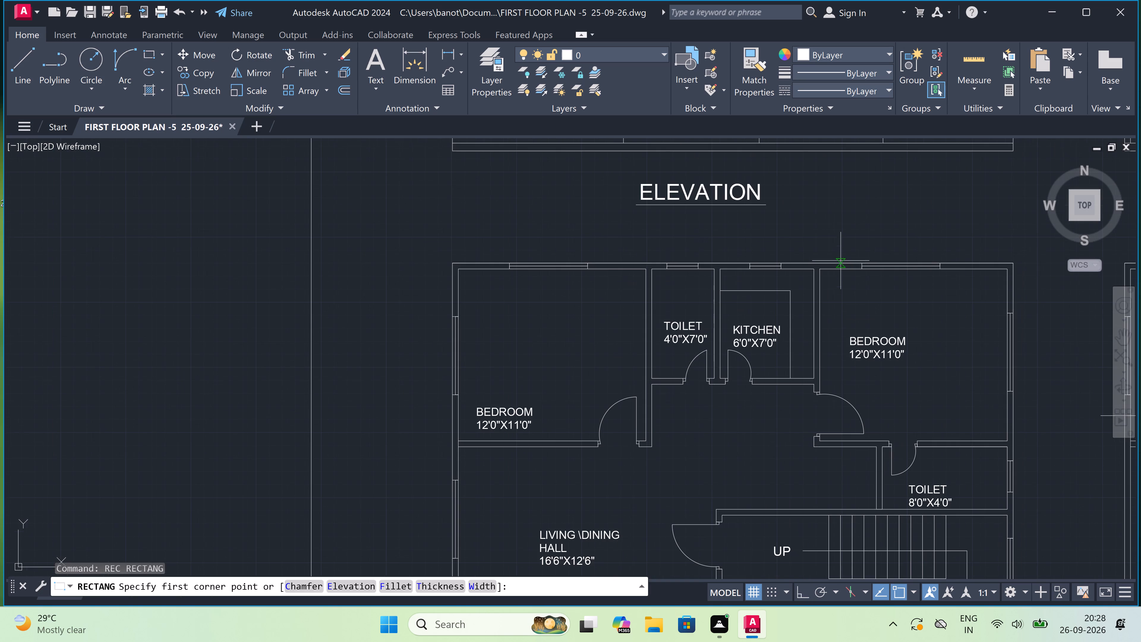
pyautogui.scroll(3, 807, 361)
pyautogui.scroll(1, 783, 352)
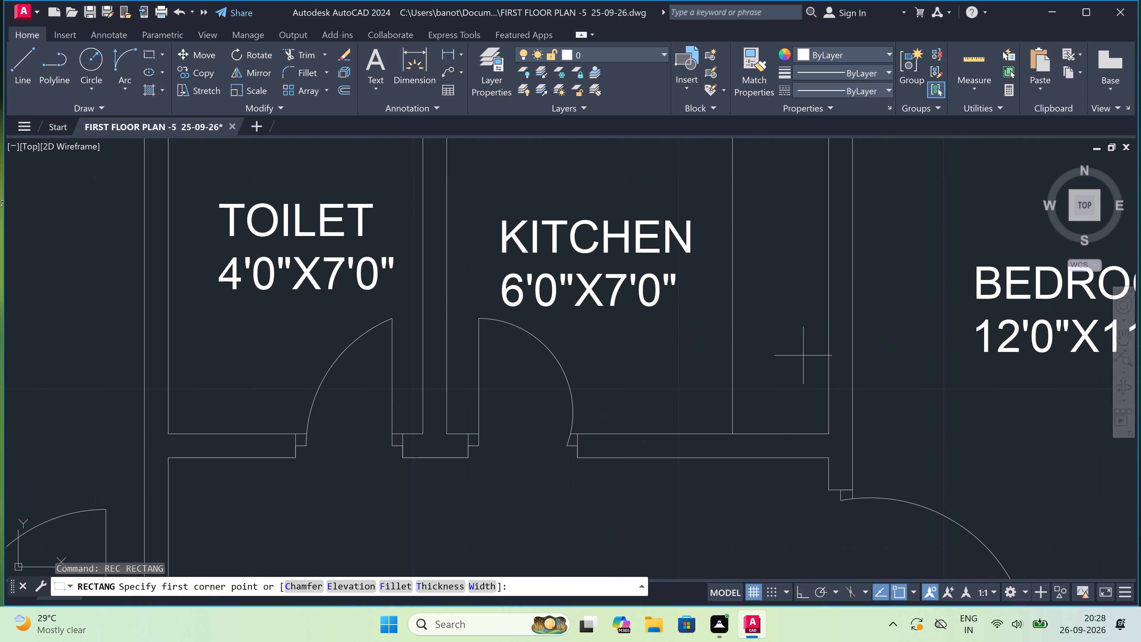
pyautogui.scroll(1, 783, 352)
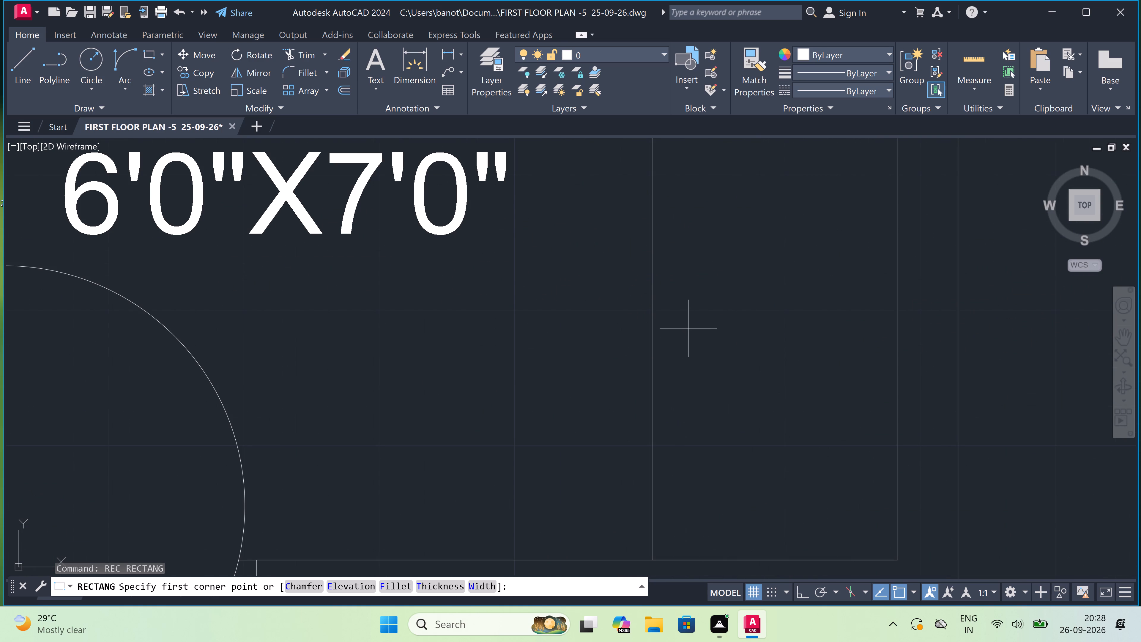
pyautogui.click(677, 325)
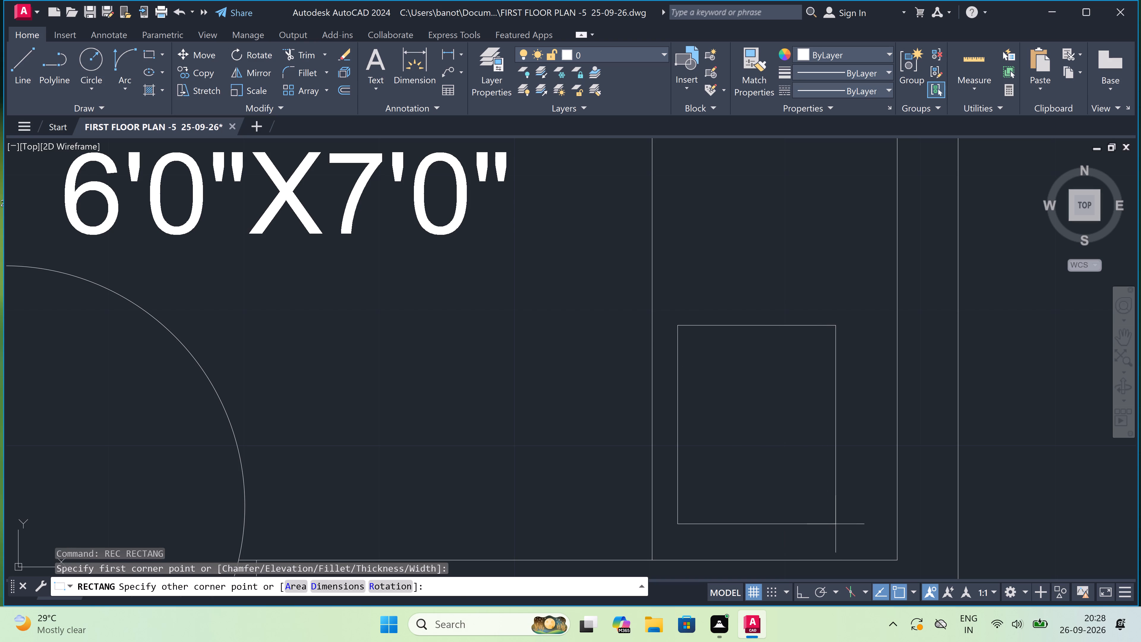
pyautogui.click(842, 533)
# Draw a small horizontal tap rectangle across the sink's right edge and trim the sink edge inside it.
pyautogui.press('space')
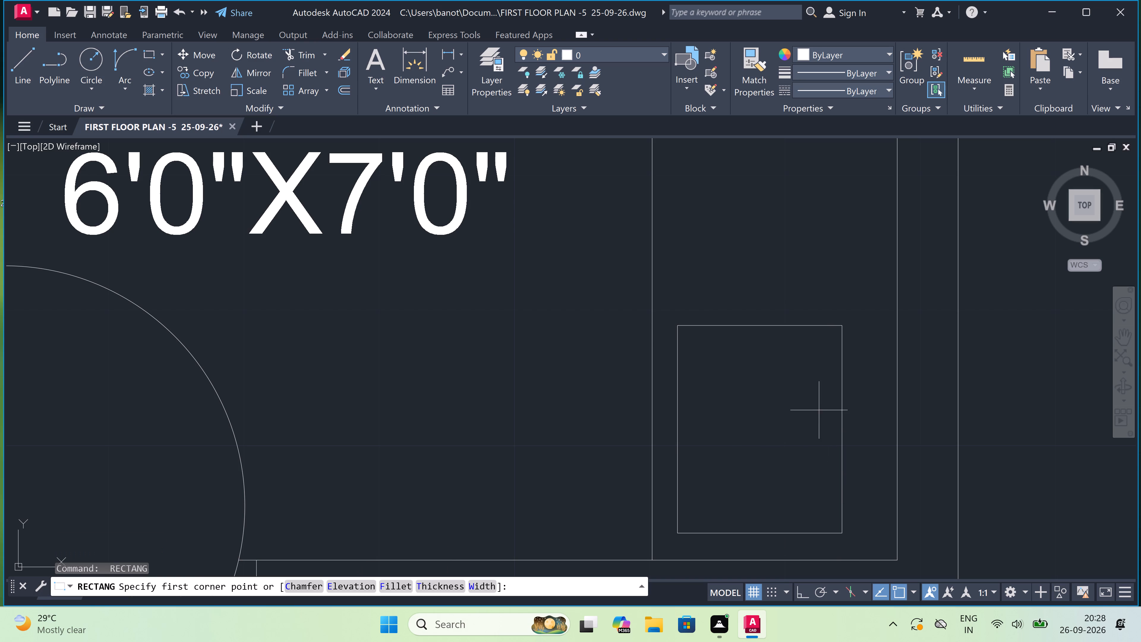
pyautogui.click(812, 418)
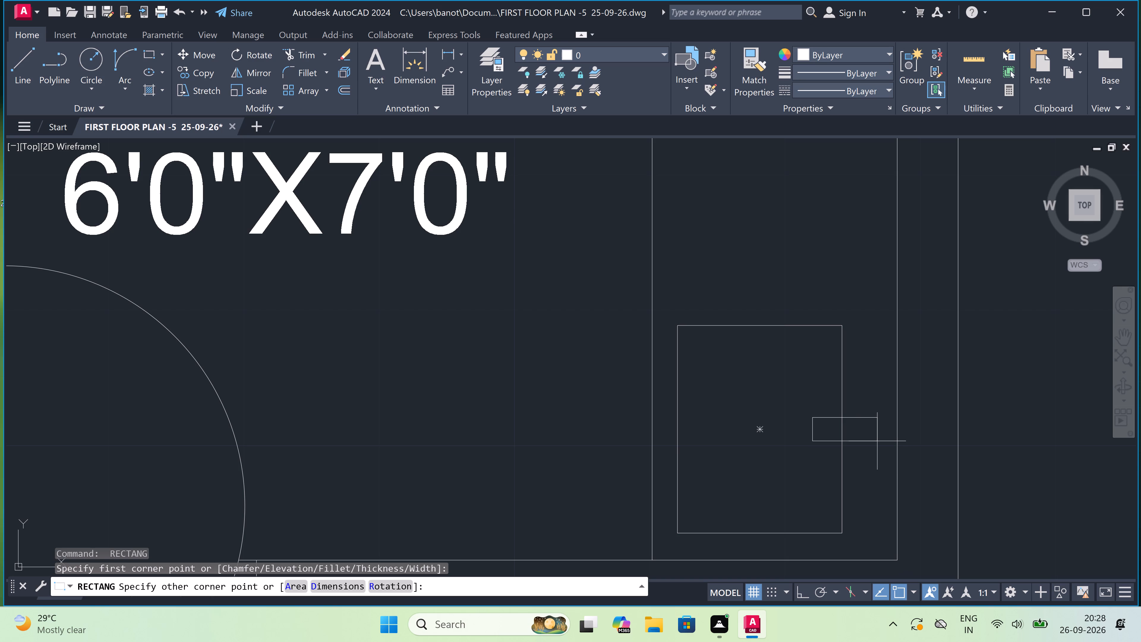
pyautogui.click(877, 441)
pyautogui.press('t')
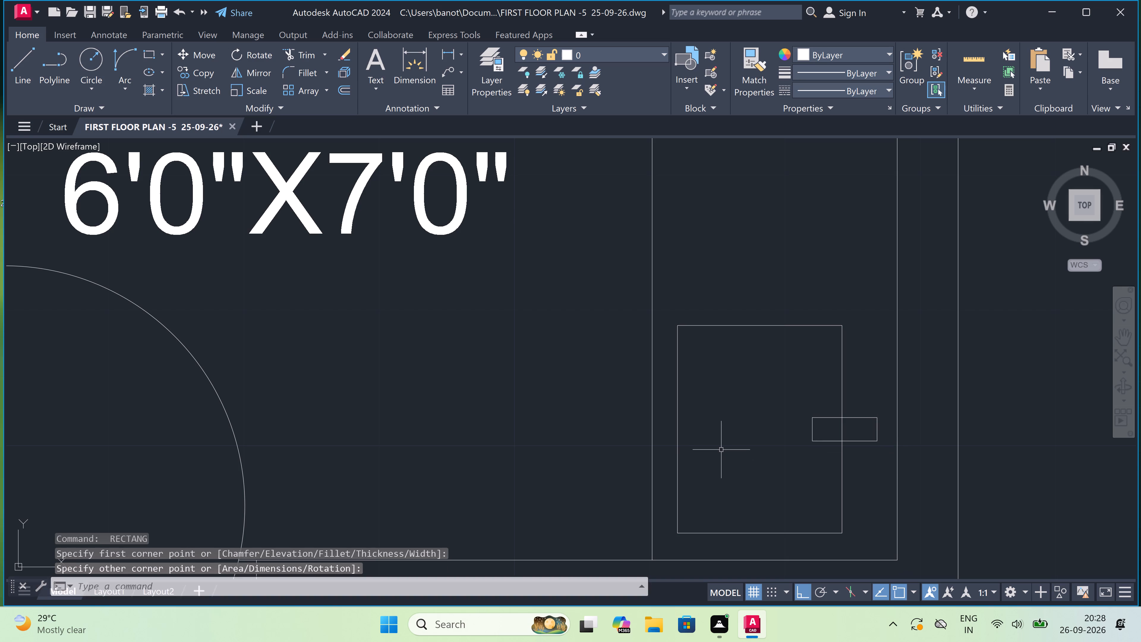
pyautogui.press('r')
pyautogui.press('space')
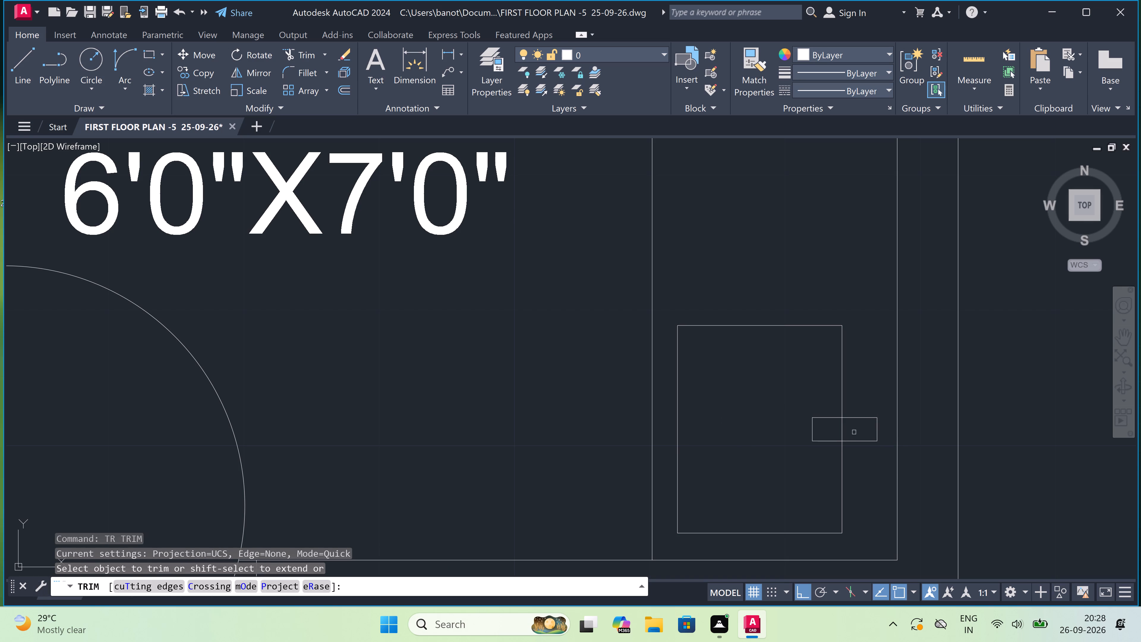
pyautogui.click(852, 431)
pyautogui.click(836, 429)
pyautogui.press('Escape')
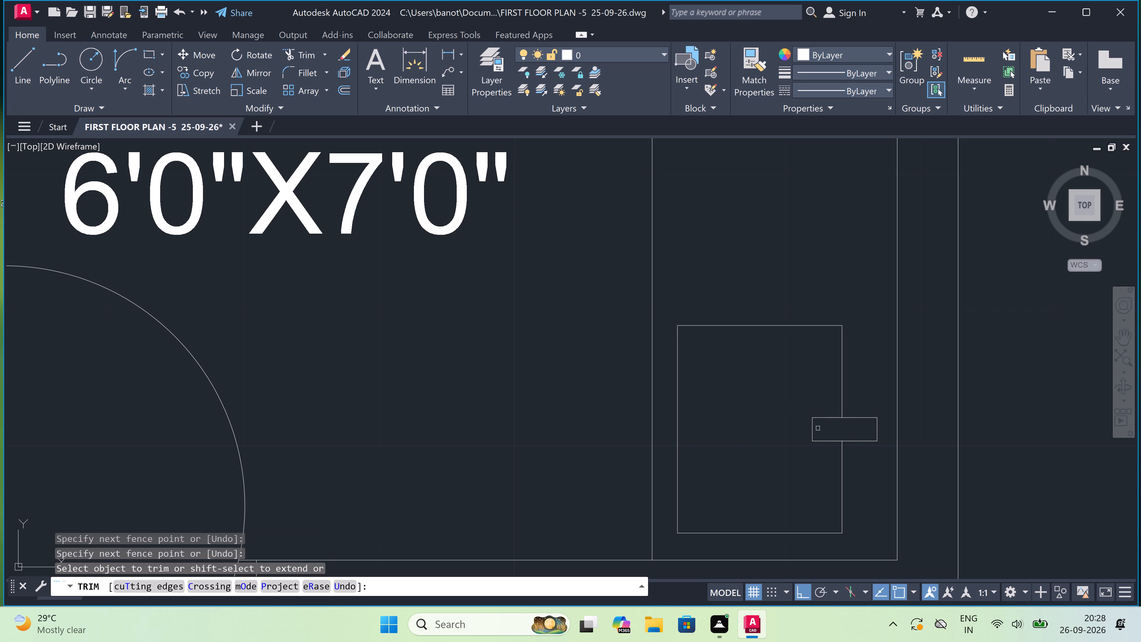
# Draw a drain circle of about 1" radius inside the sink, to the left of the tap.
pyautogui.press('c')
pyautogui.press('space')
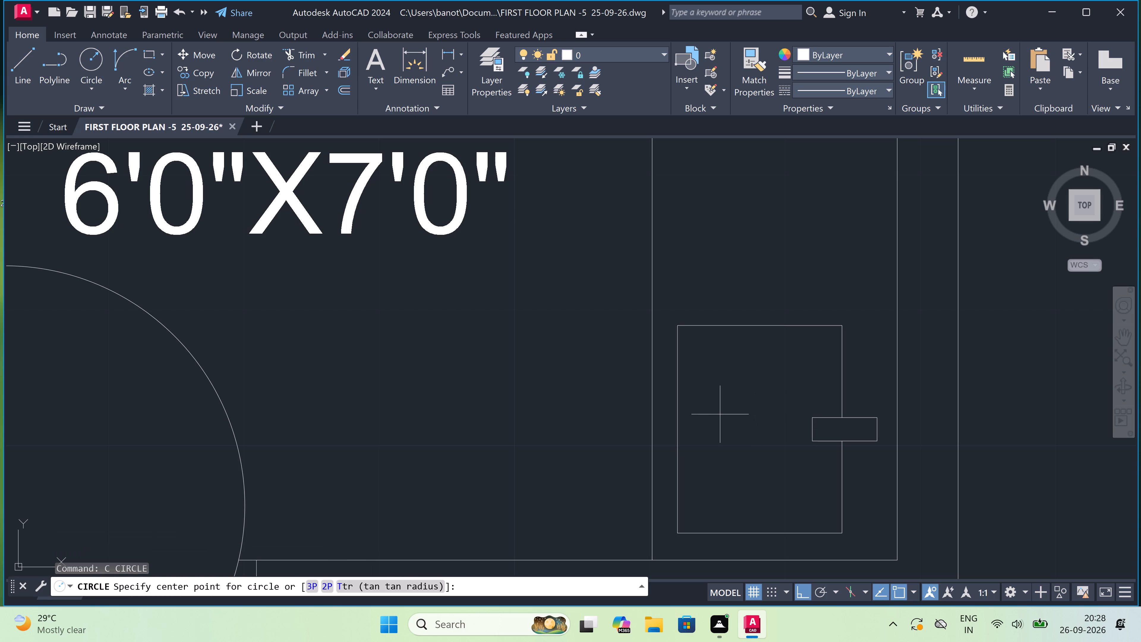
pyautogui.click(729, 424)
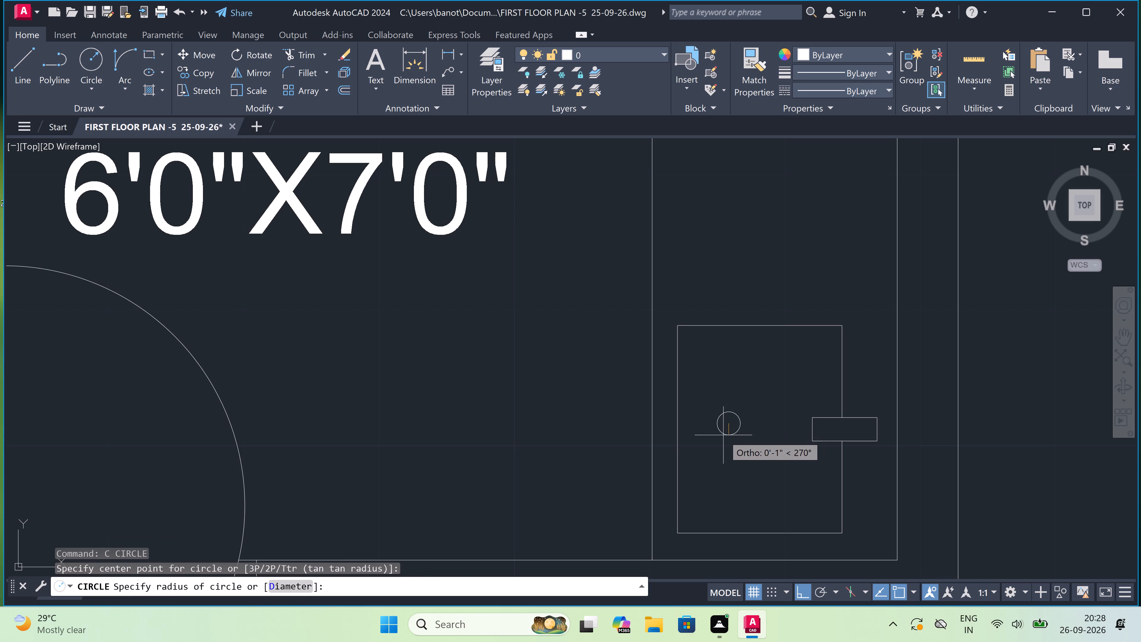
pyautogui.click(723, 436)
pyautogui.press('Escape')
# Draw a sink bowl rectangle on the bottom counter of the left 8'0"X8'0" kitchen, near its lower right corner.
pyautogui.scroll(-3, 761, 387)
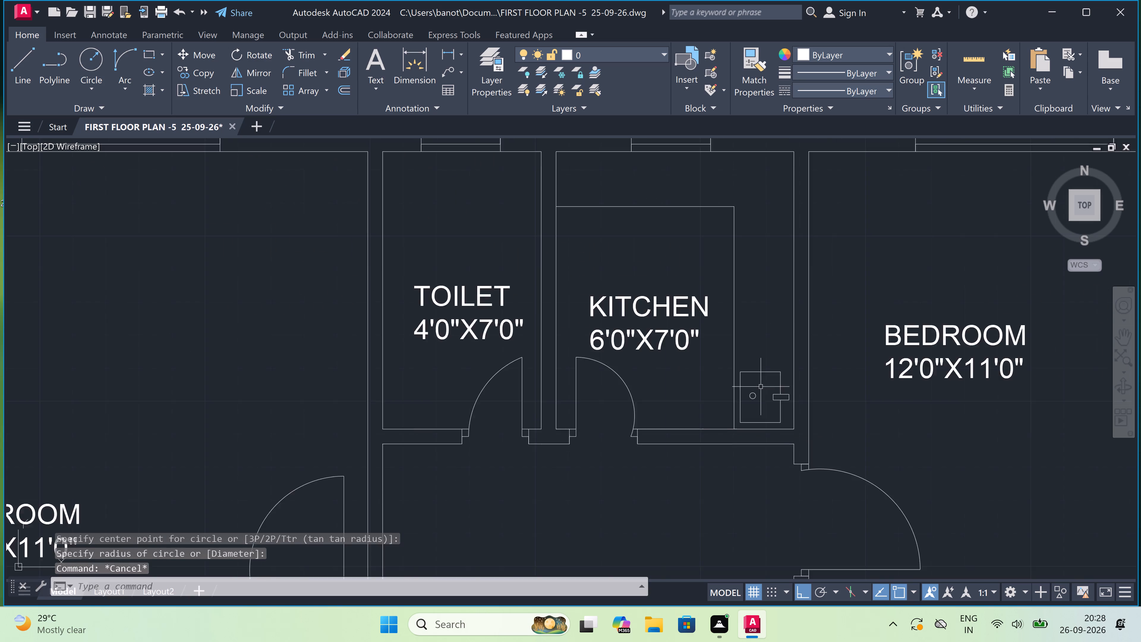
pyautogui.scroll(-6, 761, 387)
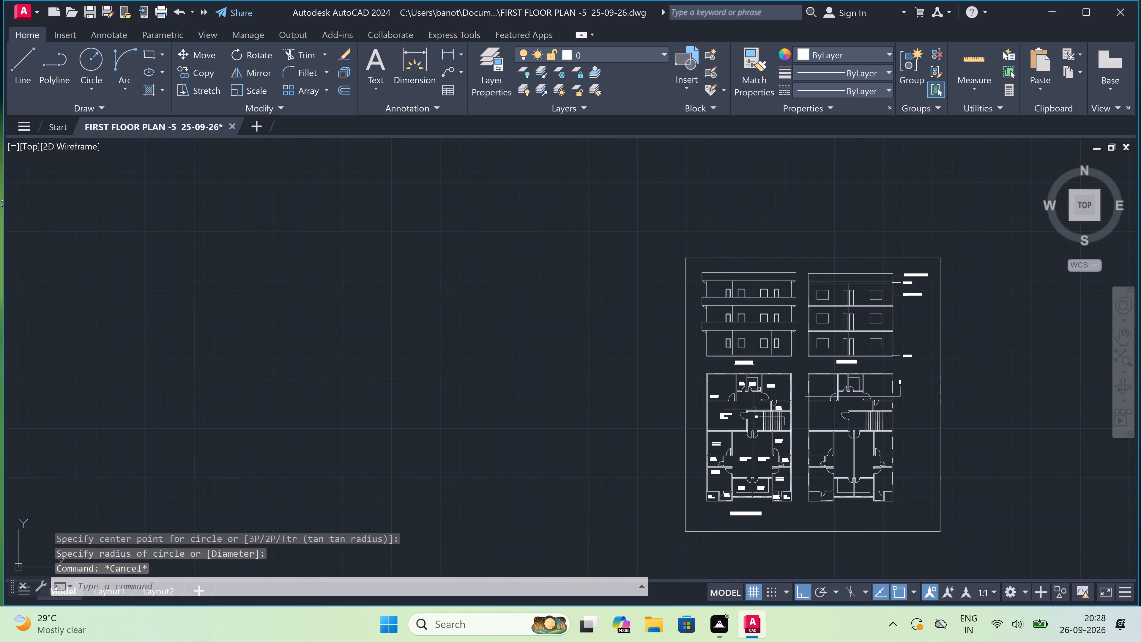
pyautogui.scroll(4, 736, 487)
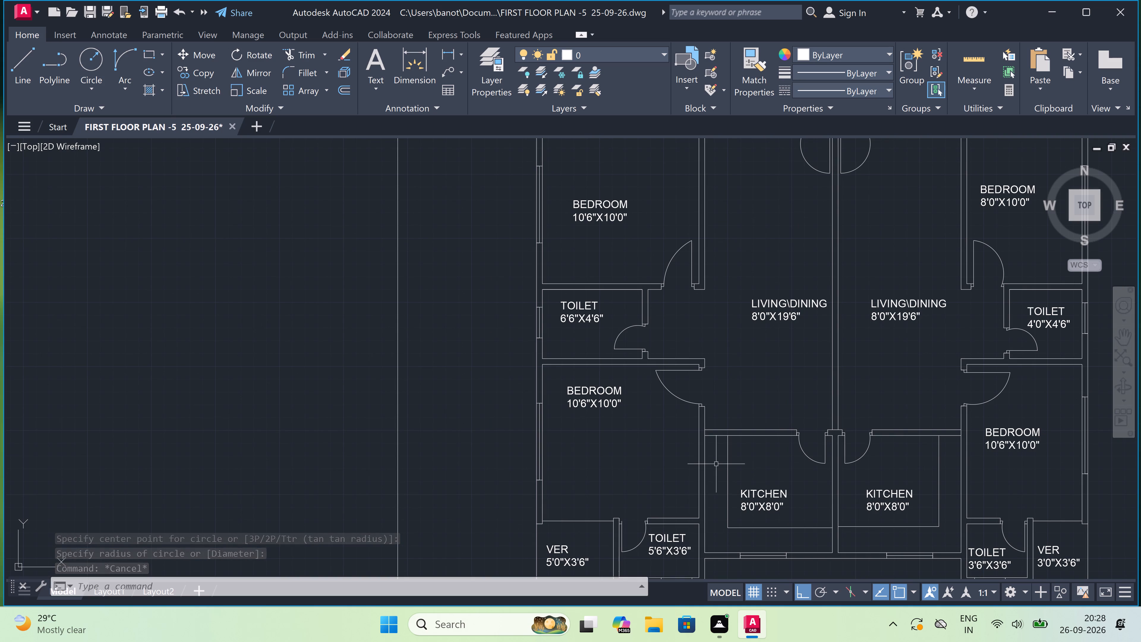
pyautogui.scroll(-1, 718, 456)
pyautogui.scroll(3, 776, 508)
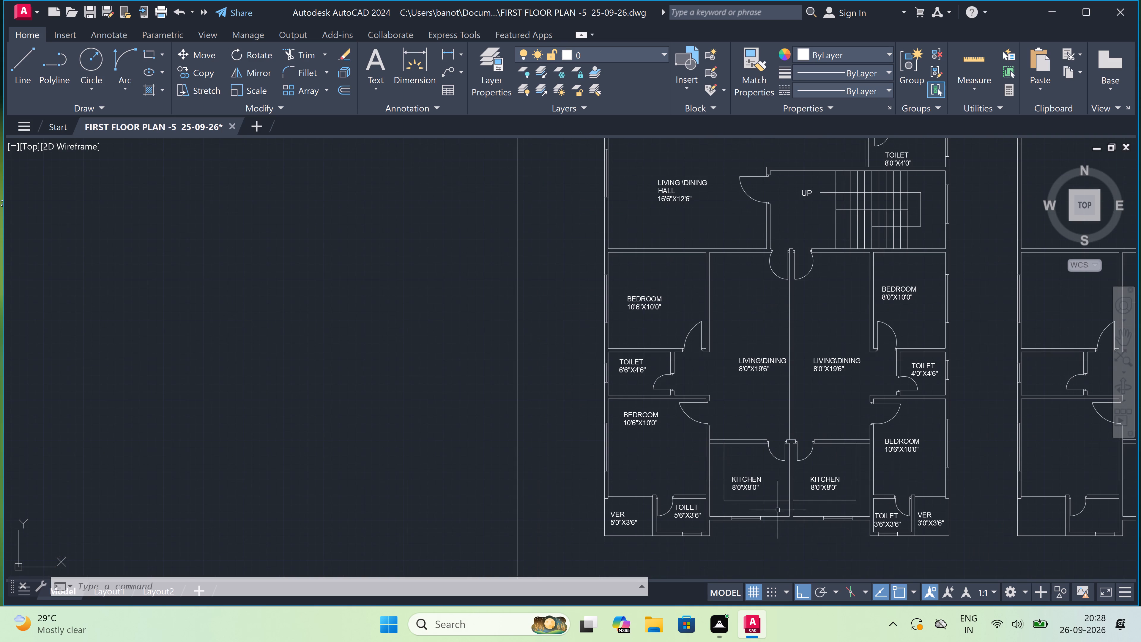
pyautogui.scroll(2, 784, 529)
pyautogui.scroll(-4, 784, 517)
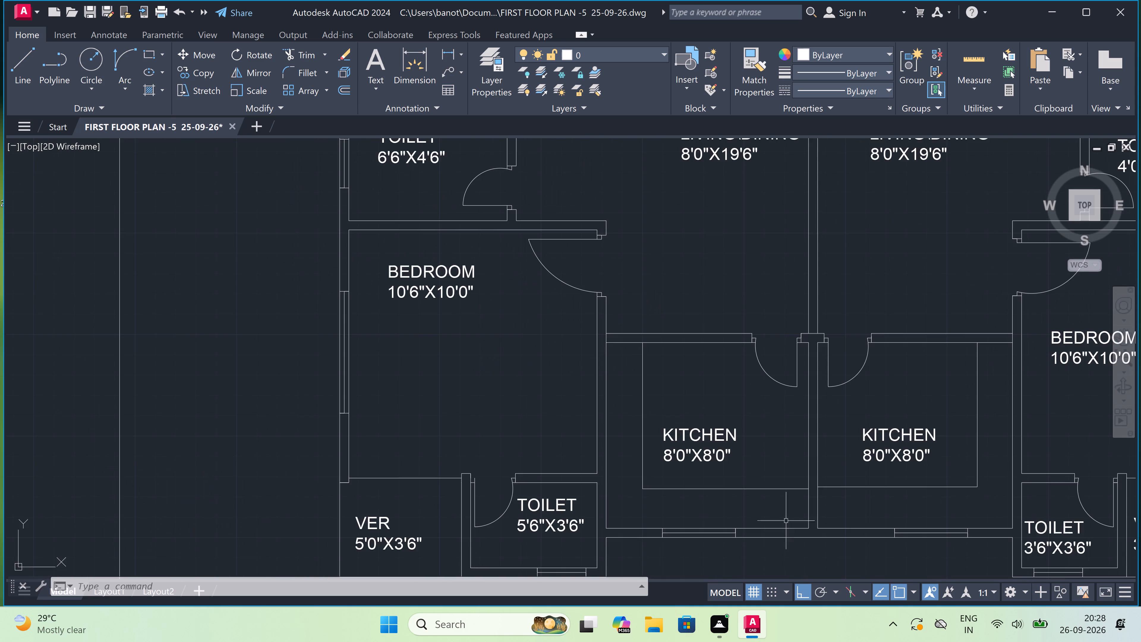
pyautogui.scroll(4, 792, 536)
pyautogui.press('r')
pyautogui.press('e')
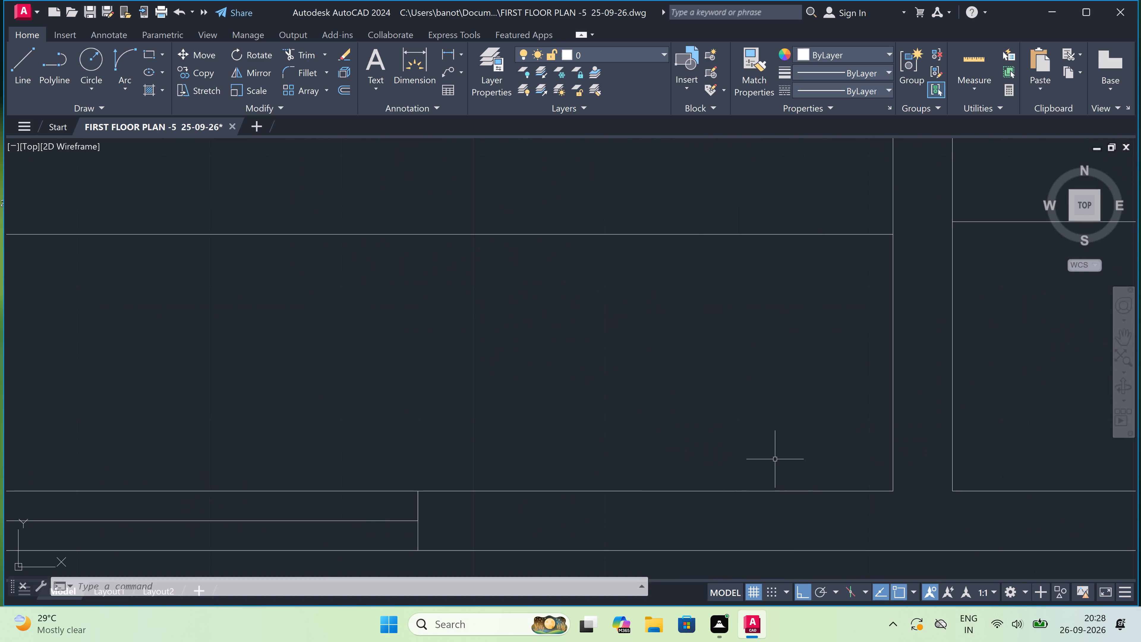
pyautogui.press('c')
pyautogui.press('space')
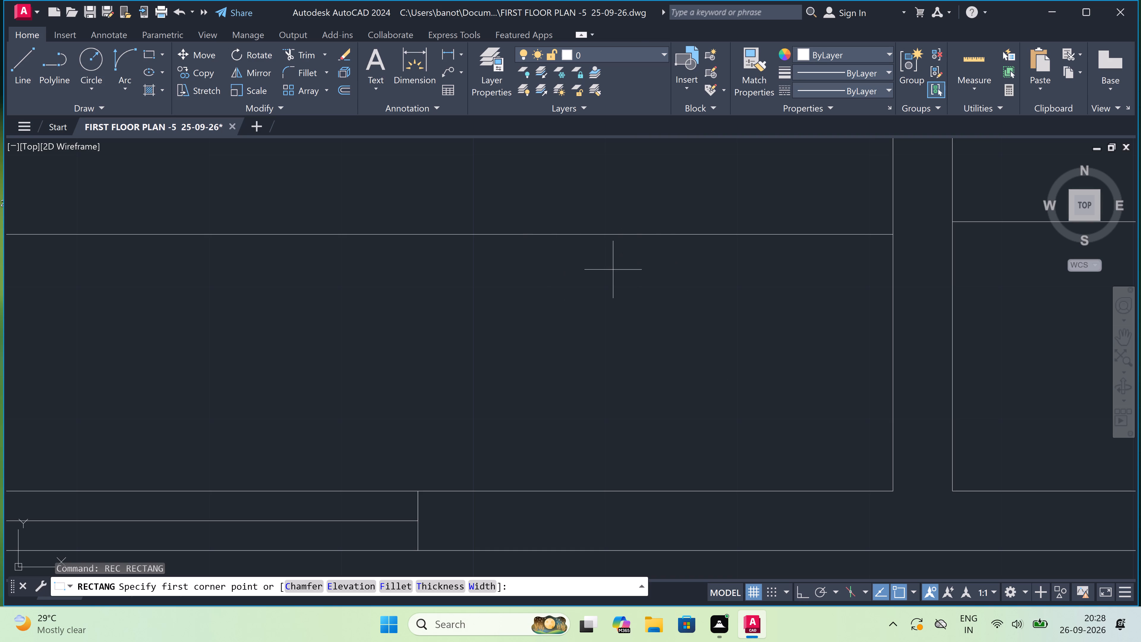
pyautogui.click(612, 255)
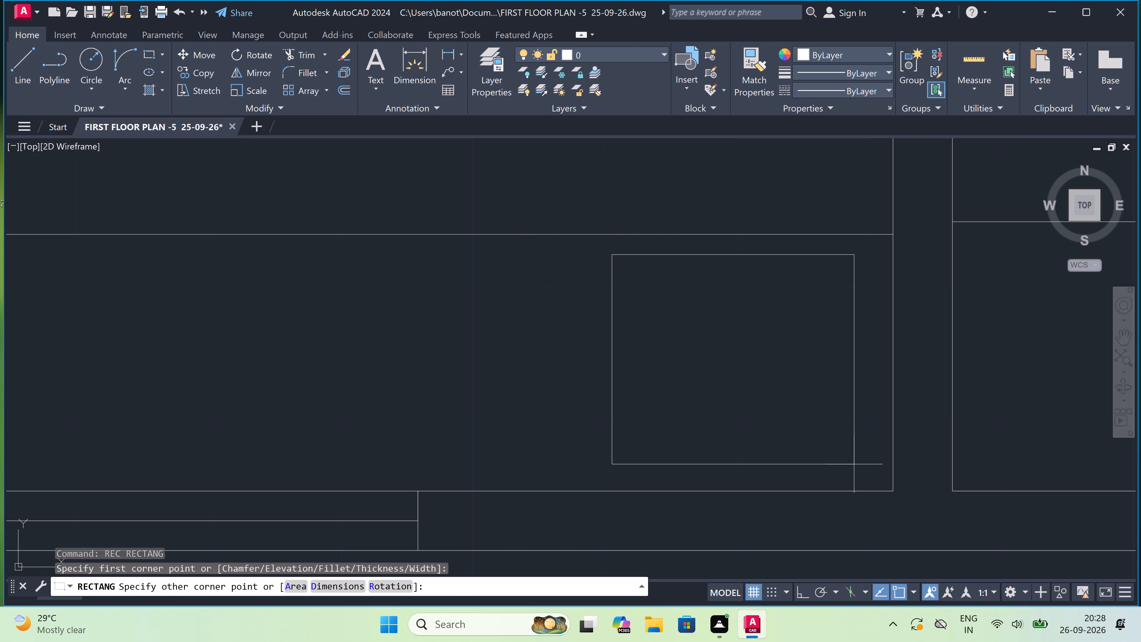
pyautogui.click(869, 446)
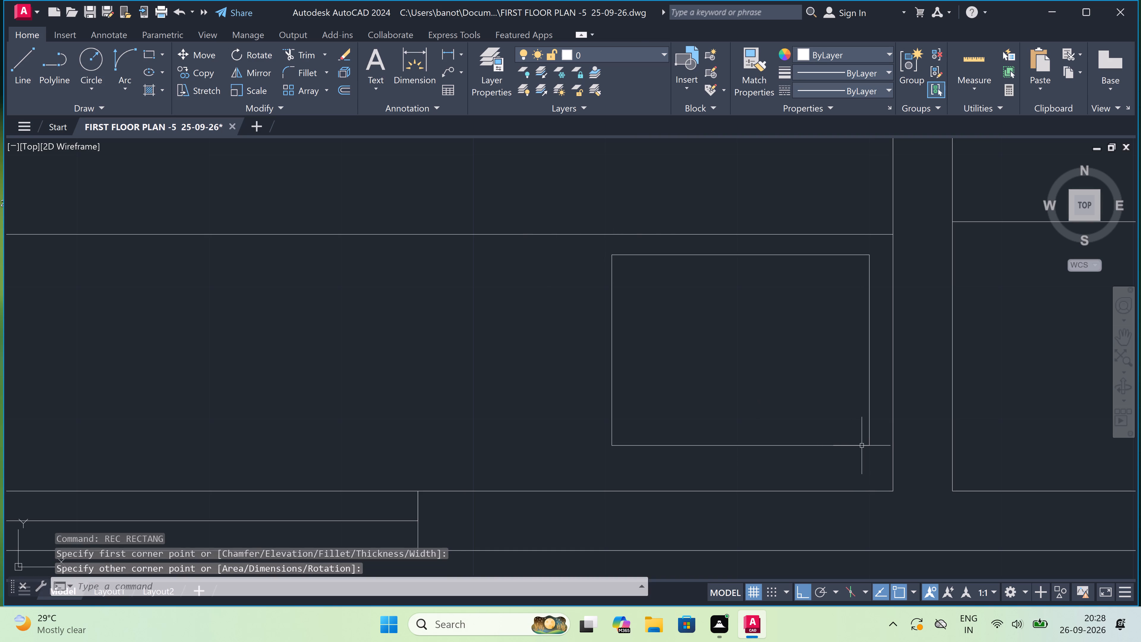
# Add a narrow vertical tap rectangle across this sink's lower edge and a small drain circle above it inside the bowl.
pyautogui.press('space')
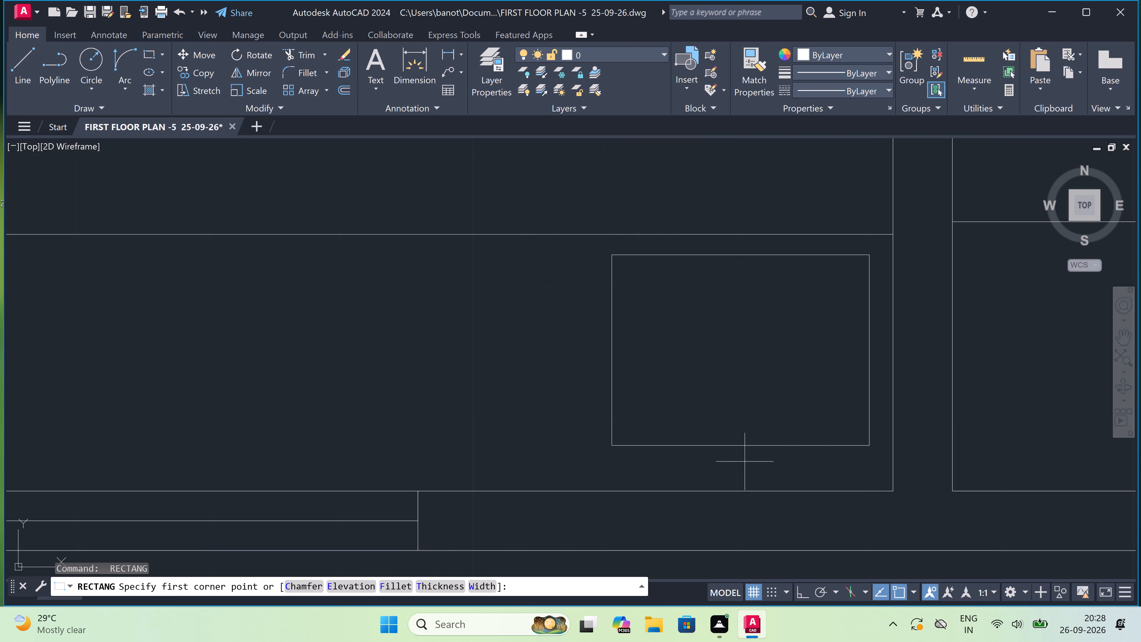
pyautogui.click(737, 467)
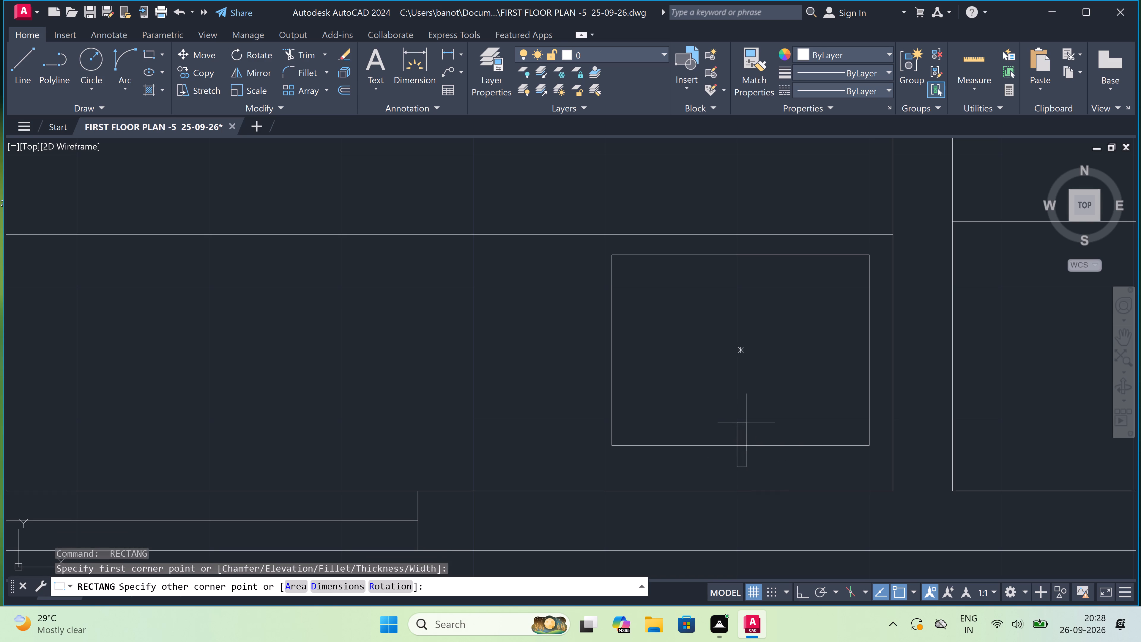
pyautogui.click(753, 411)
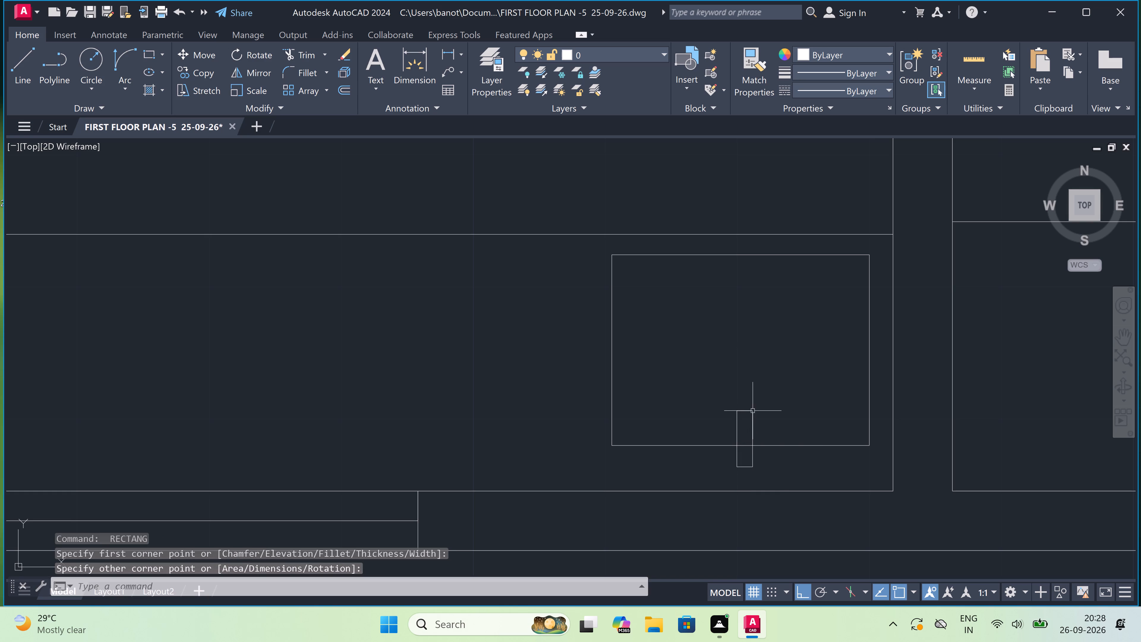
pyautogui.press('c')
pyautogui.press('space')
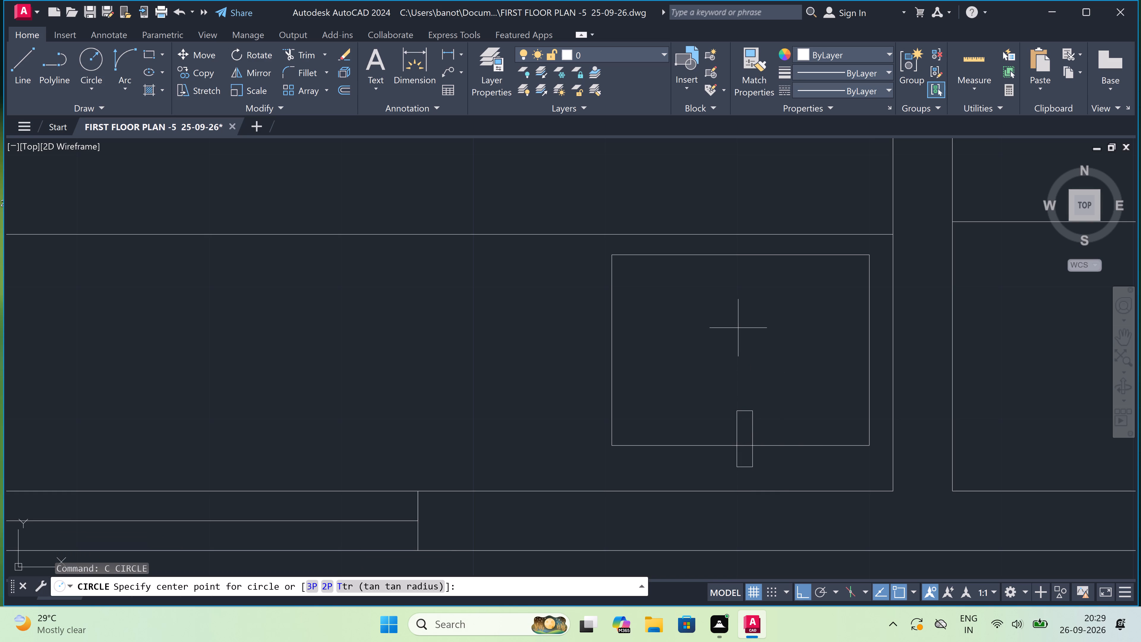
pyautogui.click(750, 320)
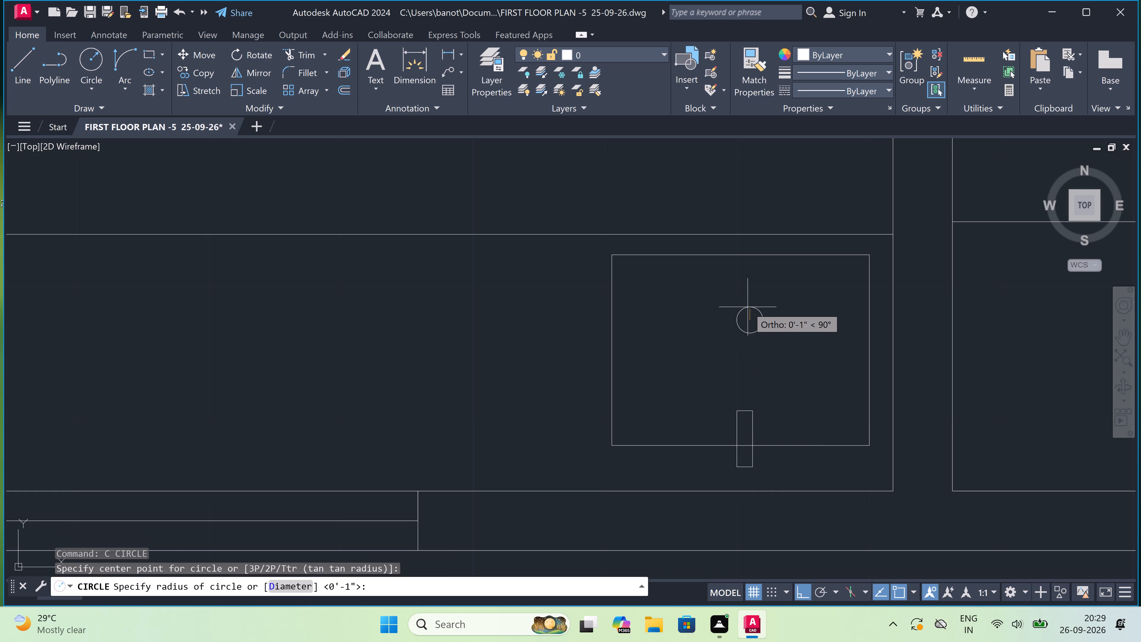
pyautogui.click(748, 311)
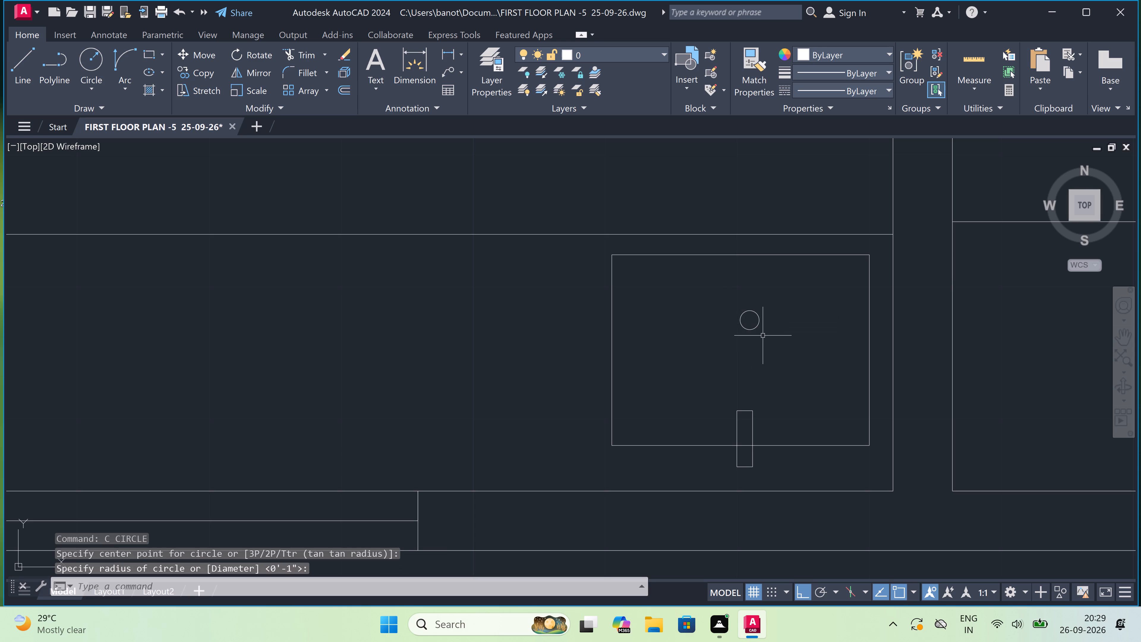
# Trim the sink's lower edge where it passes through the tap rectangle.
pyautogui.write('TR')
pyautogui.press('space')
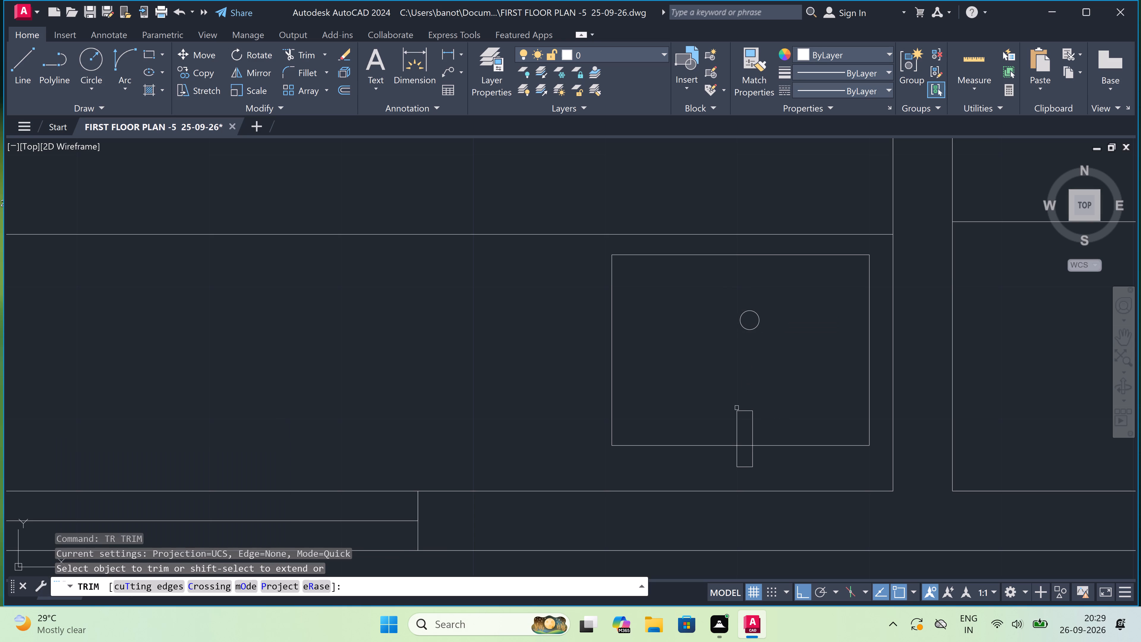
pyautogui.click(744, 451)
pyautogui.click(748, 433)
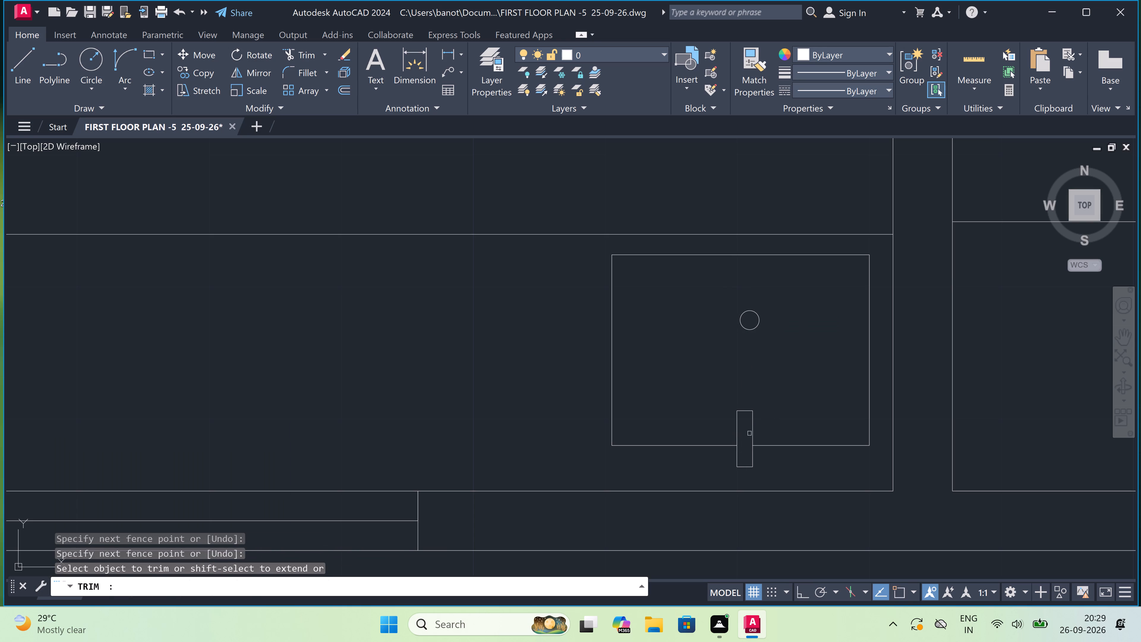
pyautogui.press('Escape')
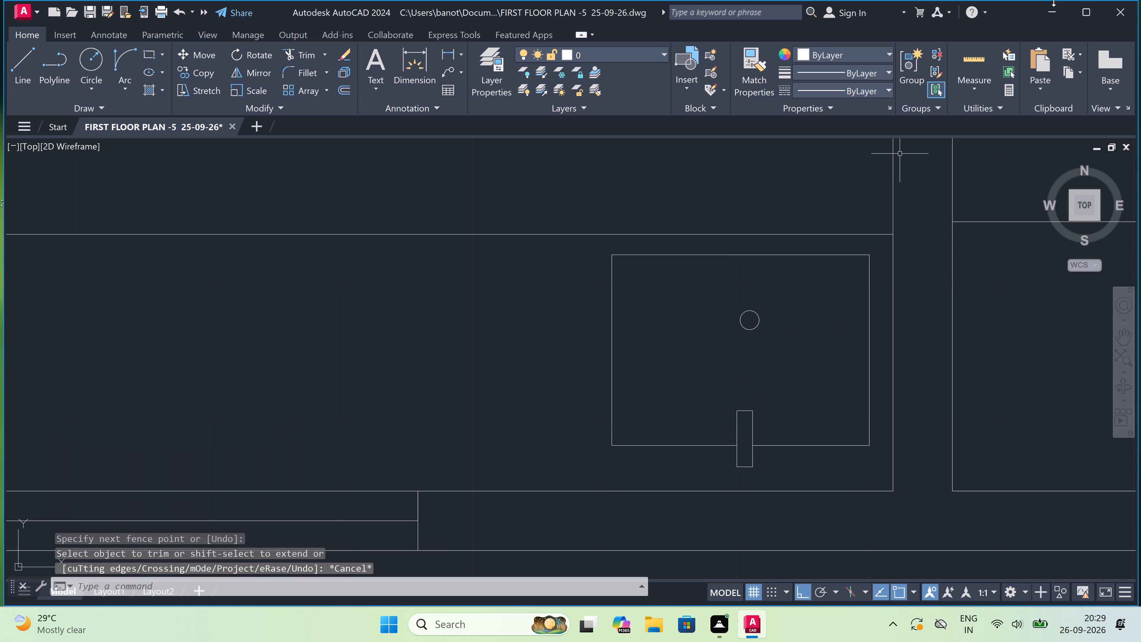
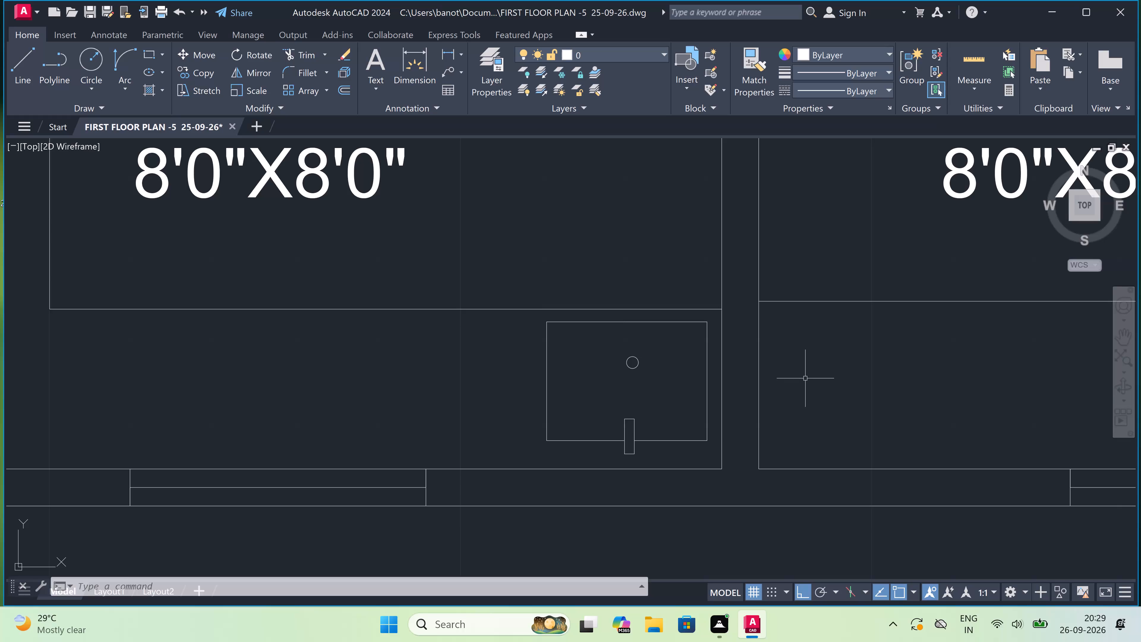
# Draw a sink bowl rectangle on the bottom counter of the right 8'0"X8'0" kitchen, near its lower left corner.
pyautogui.scroll(-1, 809, 370)
pyautogui.scroll(1, 880, 364)
pyautogui.press('r')
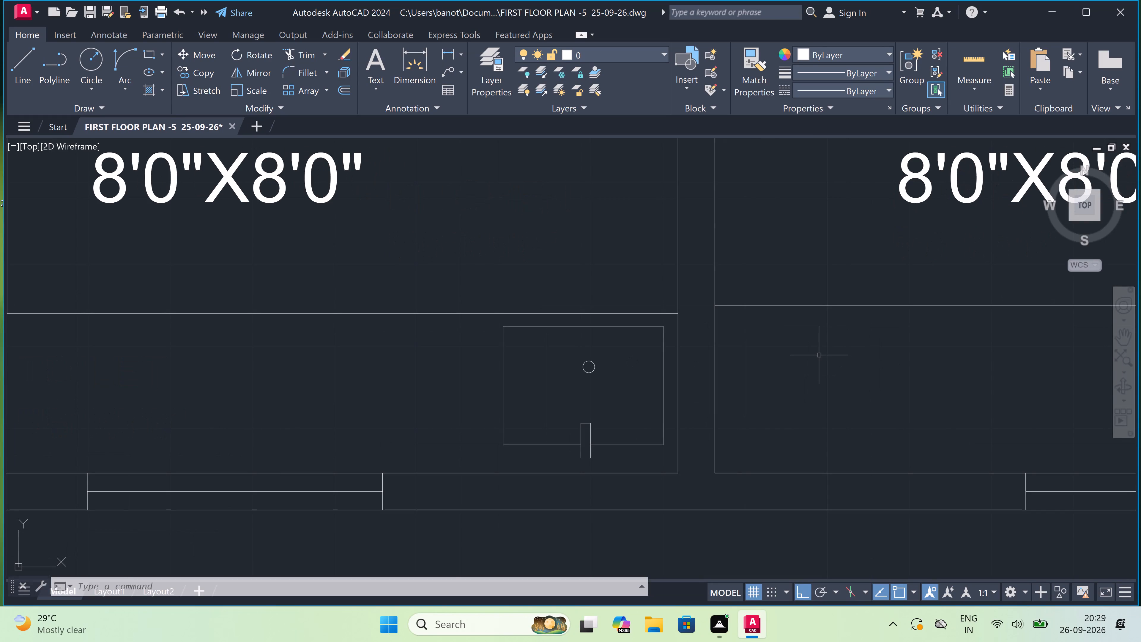
pyautogui.press('e')
pyautogui.press('c')
pyautogui.press('space')
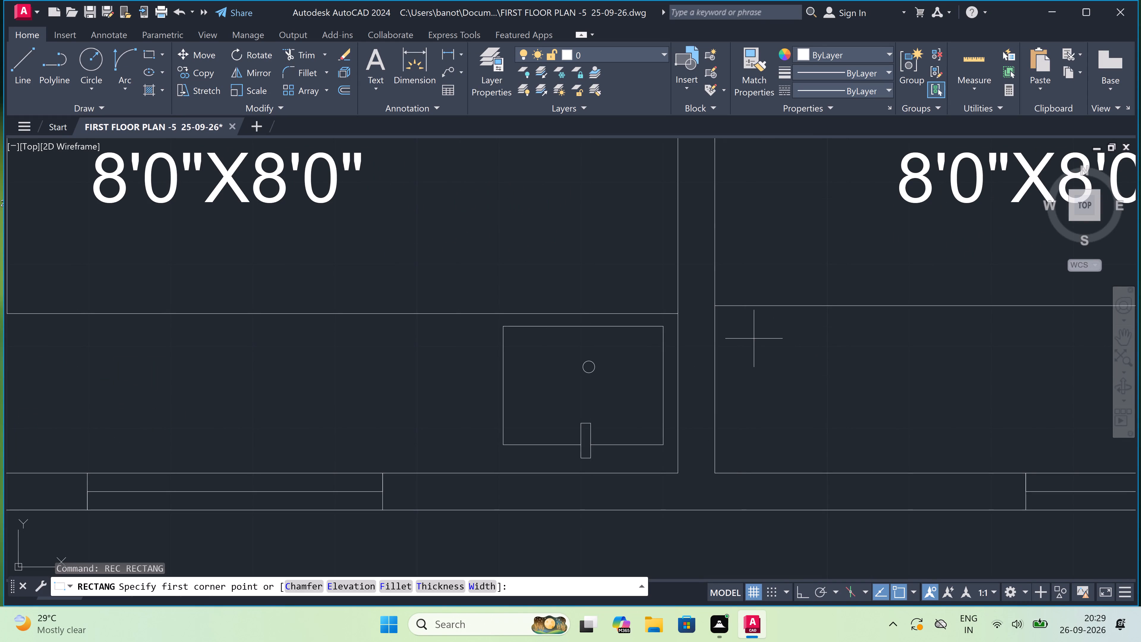
pyautogui.click(732, 333)
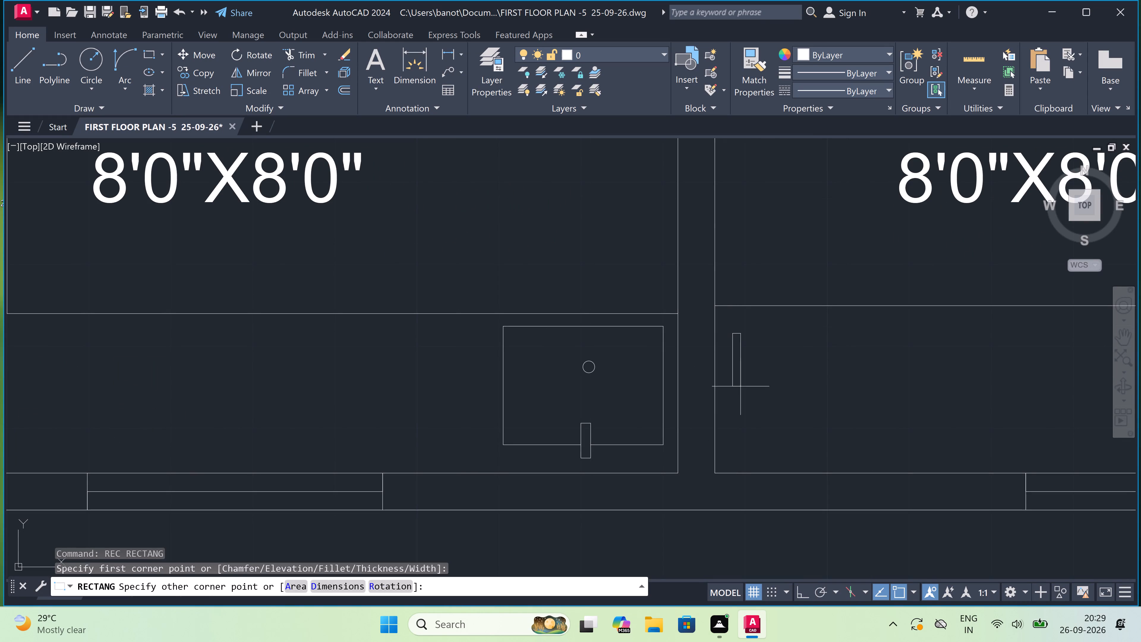
pyautogui.click(890, 445)
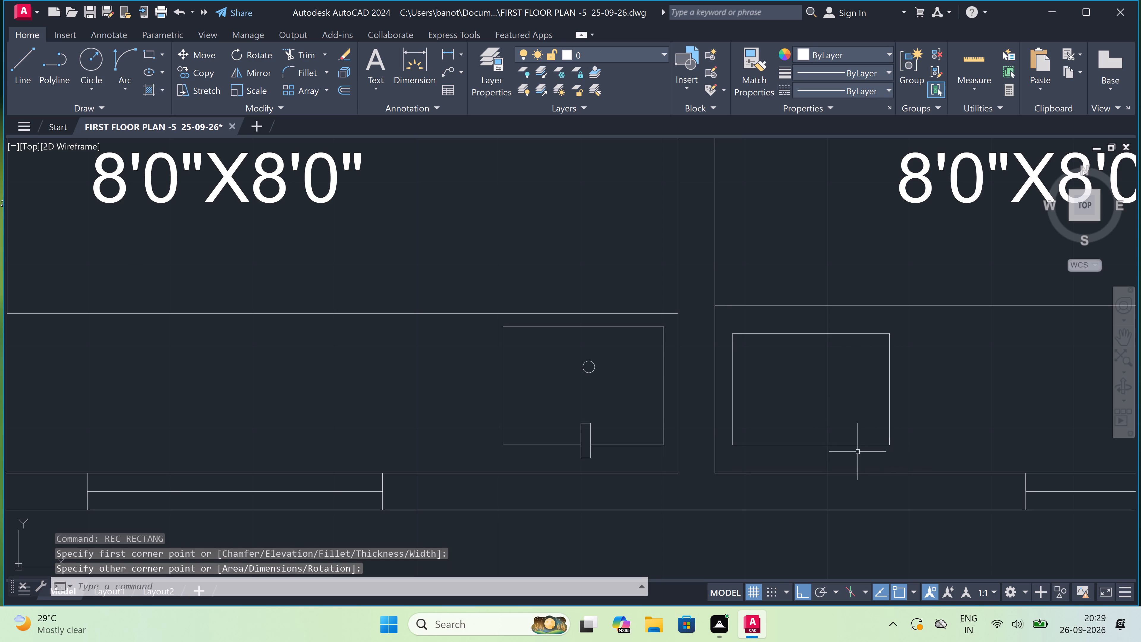
# Add a narrow vertical tap rectangle across this sink's lower edge and a drain circle of about 1" radius above it inside the bowl.
pyautogui.press('space')
pyautogui.scroll(1, 855, 451)
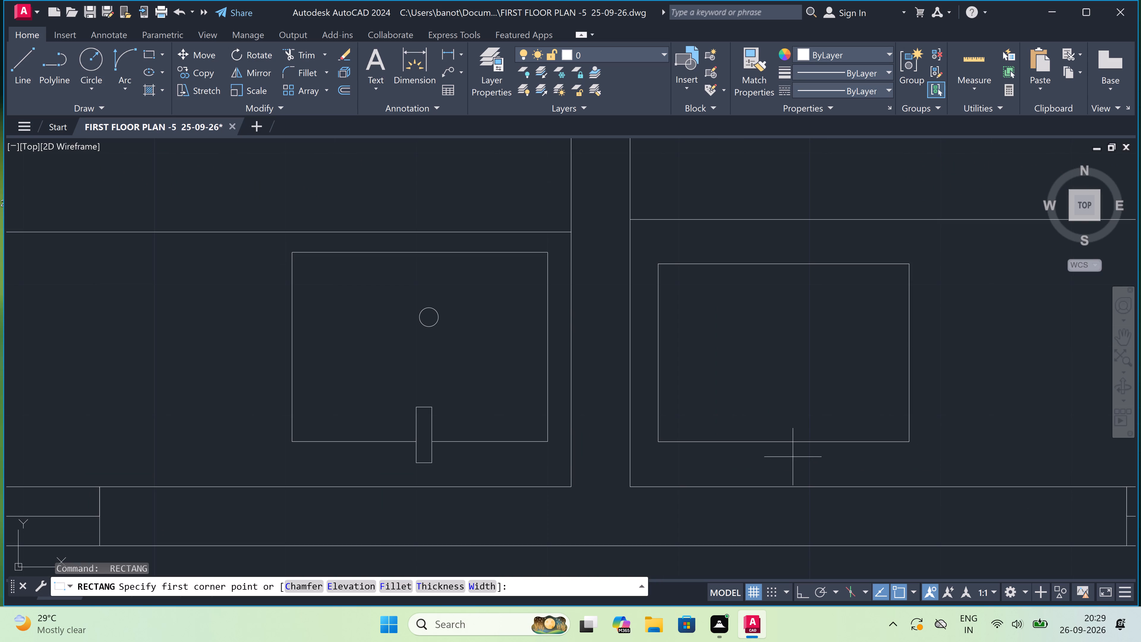
pyautogui.click(777, 462)
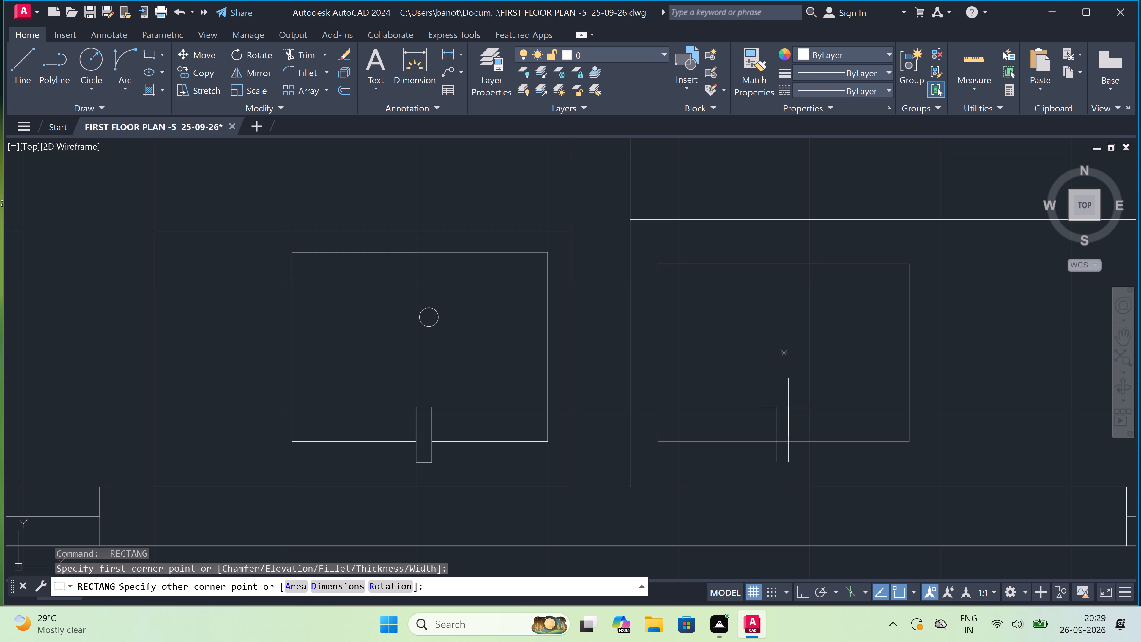
pyautogui.click(793, 408)
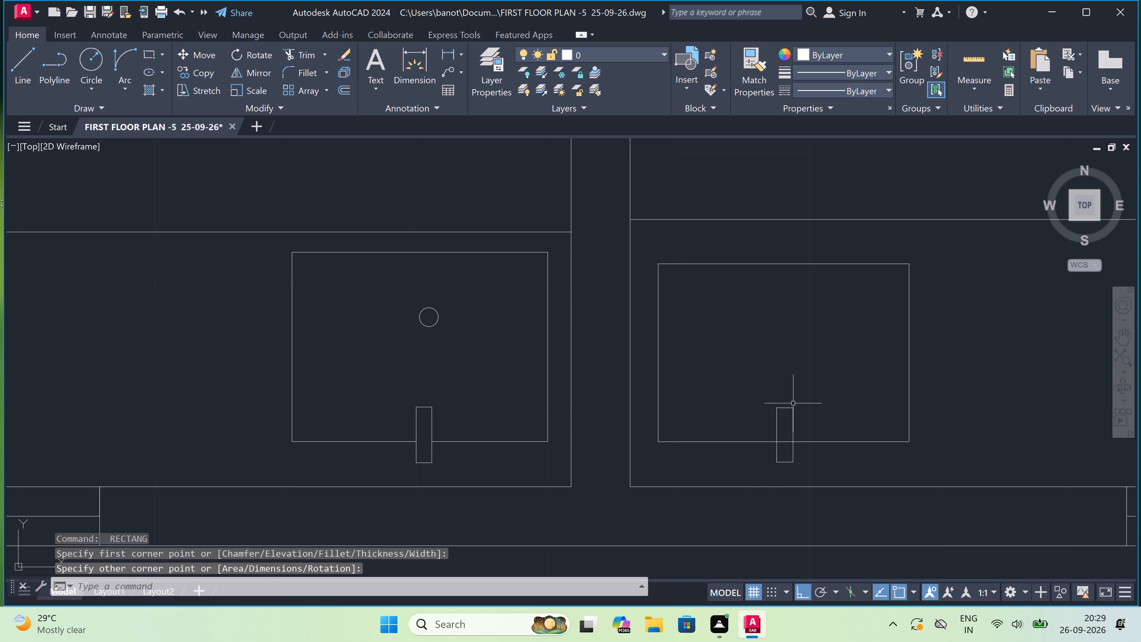
pyautogui.press('c')
pyautogui.press('space')
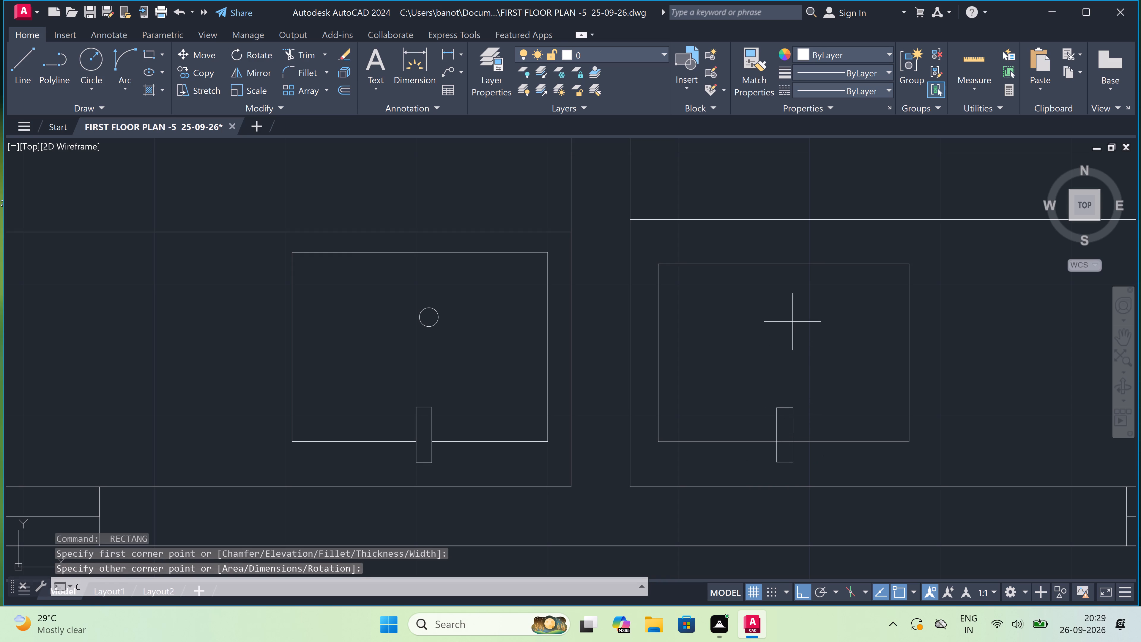
pyautogui.click(789, 322)
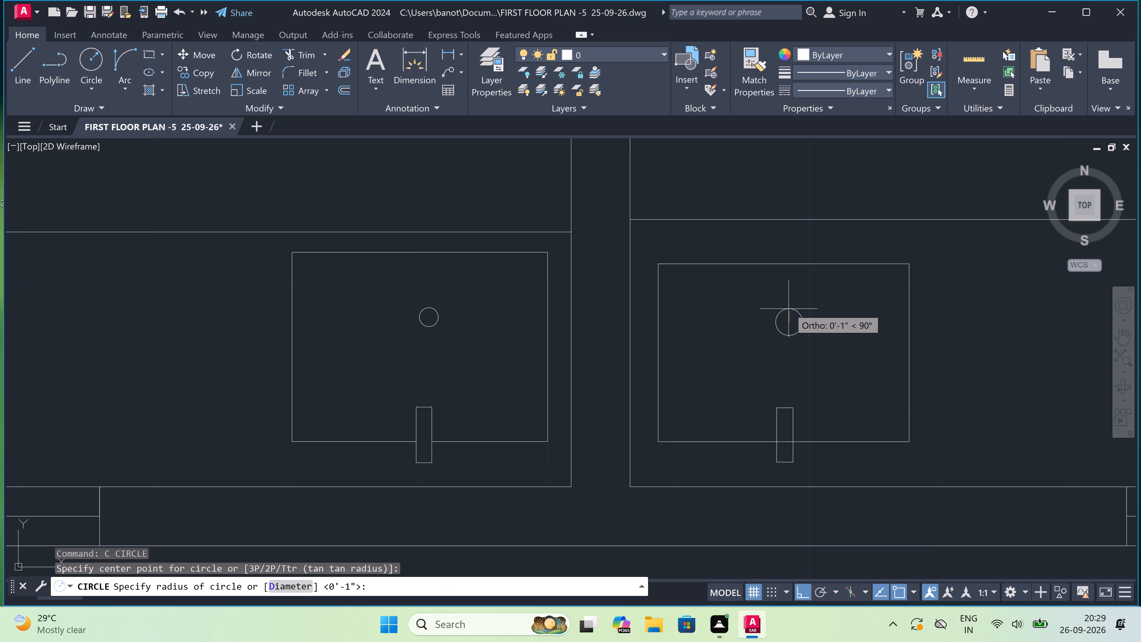
pyautogui.click(786, 313)
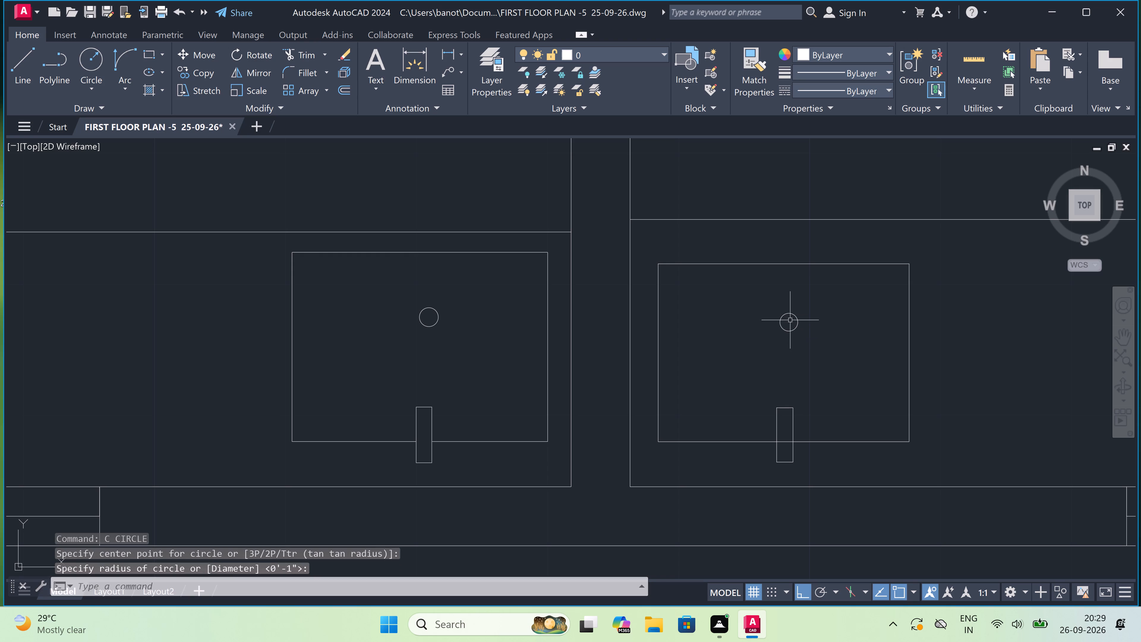
# Trim the sink's lower edge where it passes through the tap rectangle.
pyautogui.write('TR')
pyautogui.press('space')
pyautogui.click(784, 440)
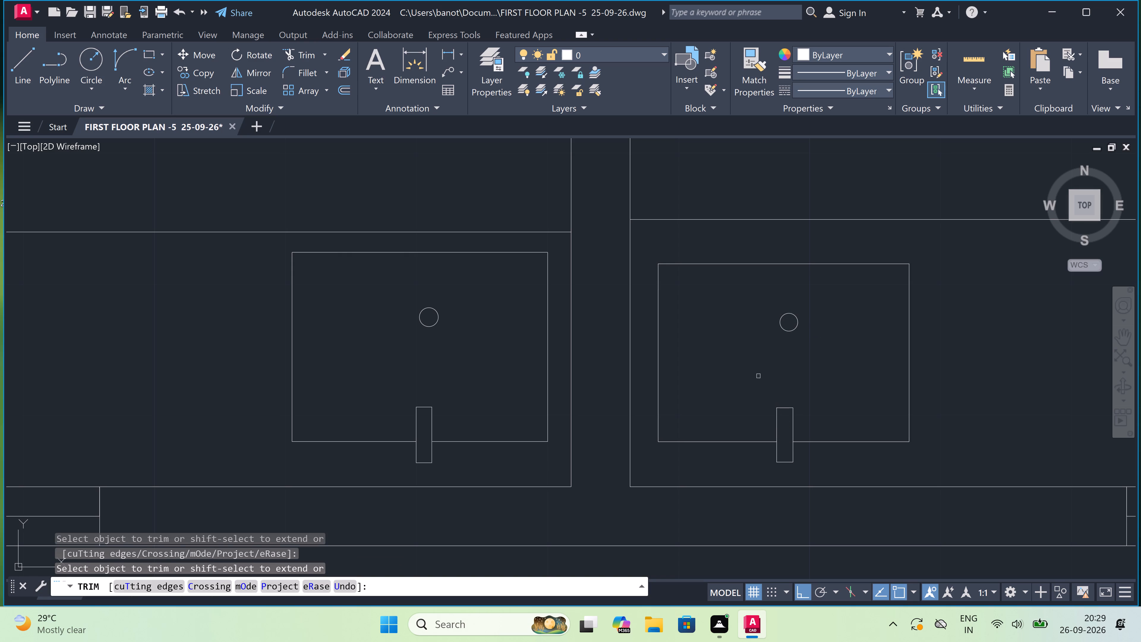
pyautogui.press('Escape')
# Review the first floor plan's kitchens, sinks and room labels.
pyautogui.scroll(-5, 750, 367)
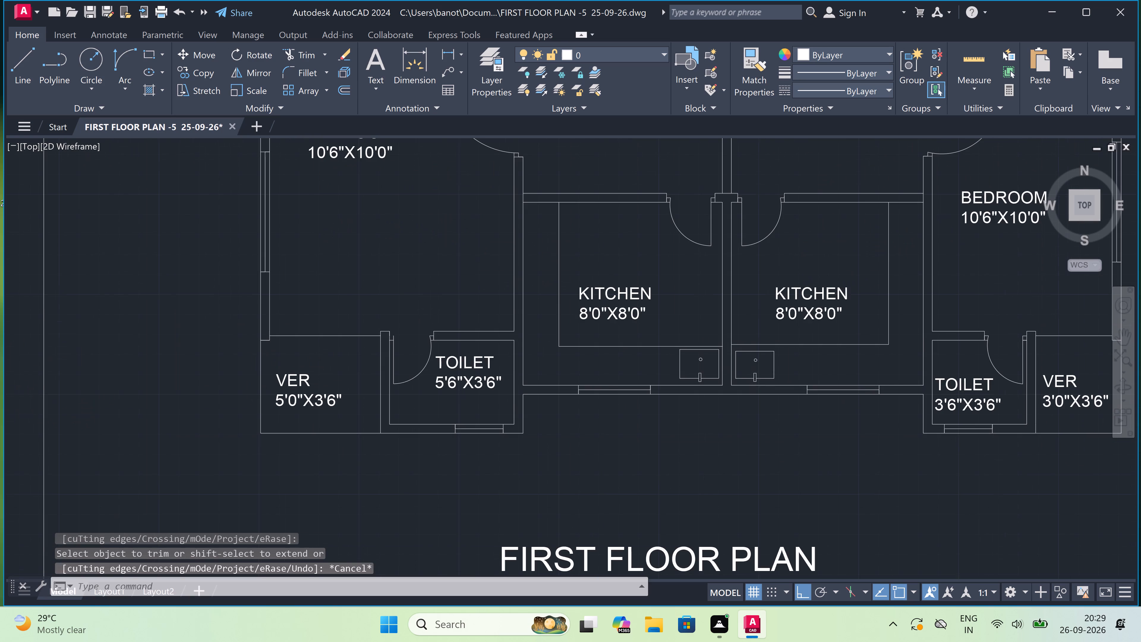
pyautogui.scroll(-2, 750, 367)
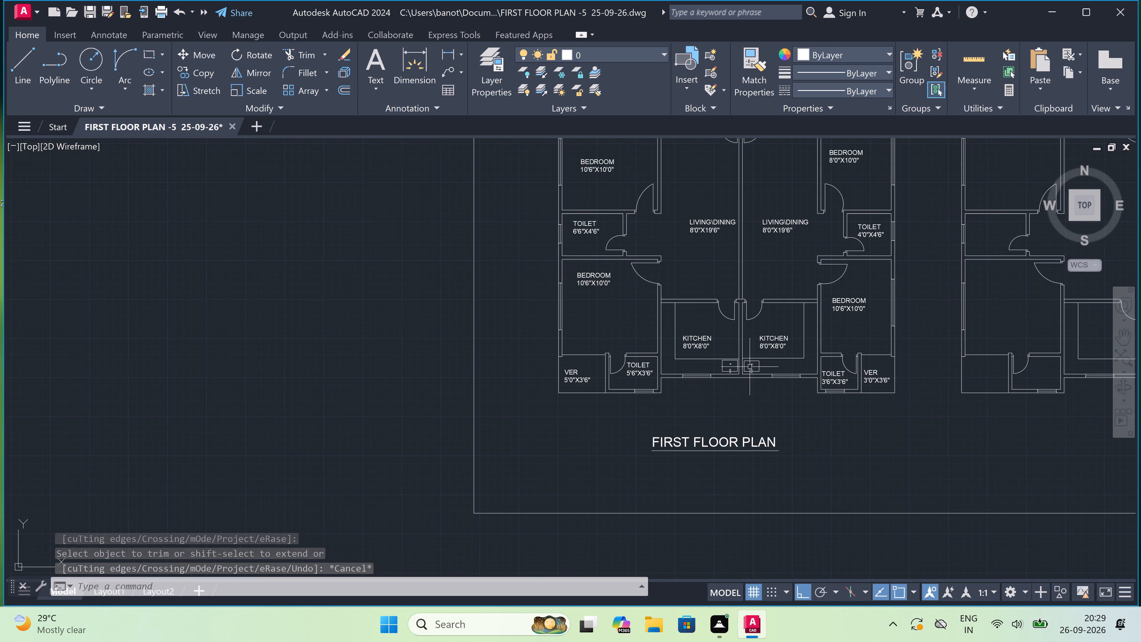
pyautogui.scroll(2, 750, 365)
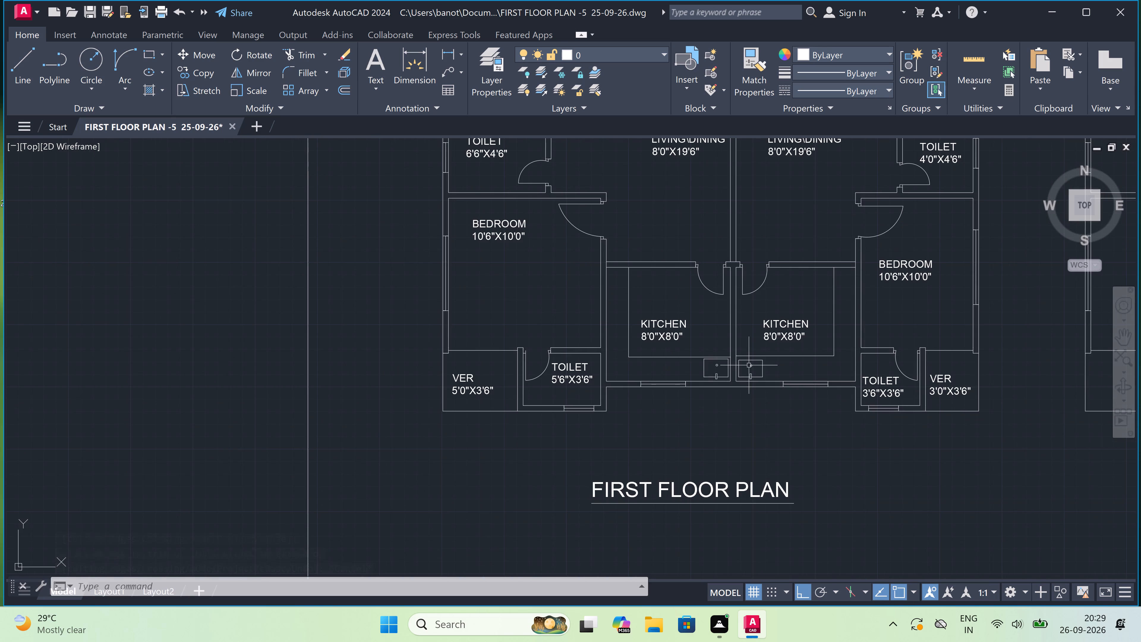
pyautogui.scroll(-2, 749, 365)
pyautogui.scroll(2, 754, 307)
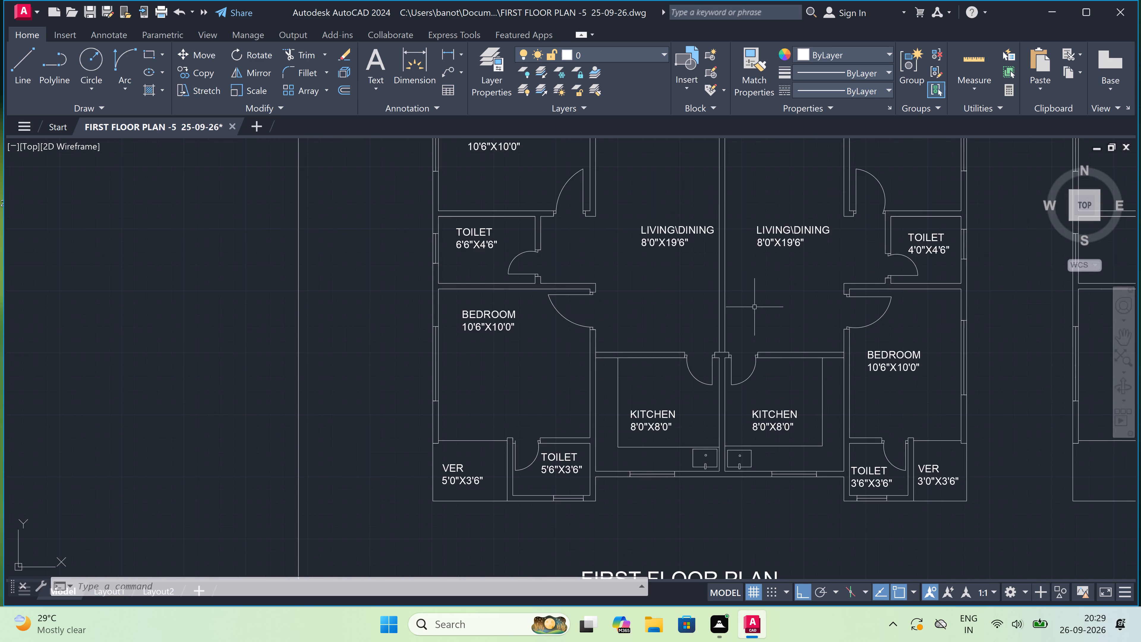
pyautogui.scroll(-3, 755, 307)
pyautogui.scroll(3, 757, 290)
pyautogui.scroll(-3, 757, 290)
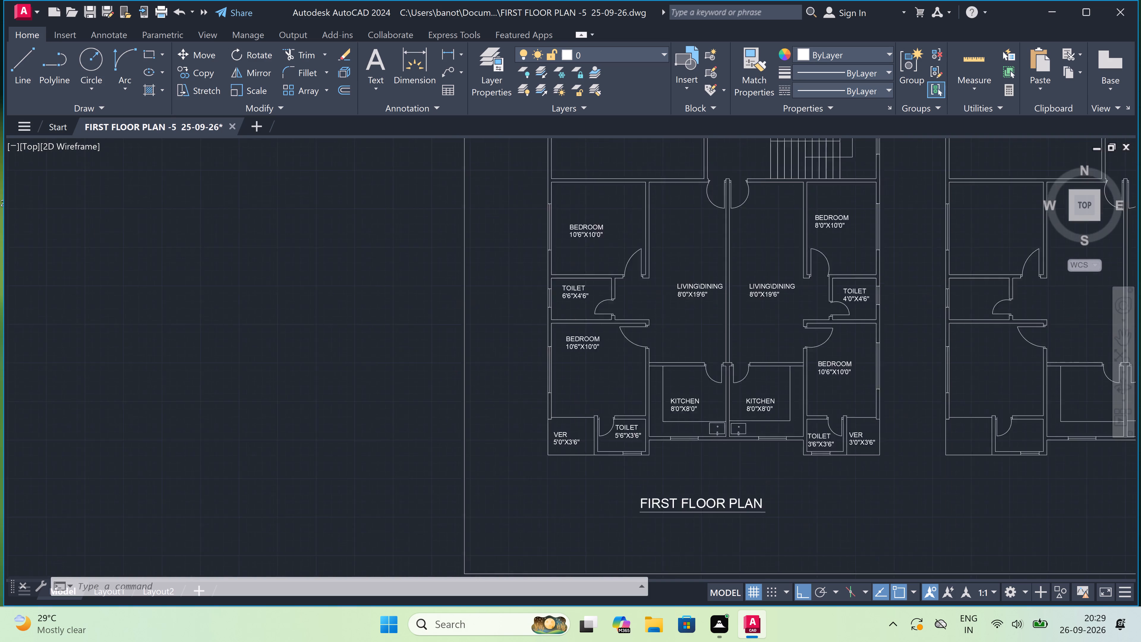
pyautogui.scroll(2, 764, 245)
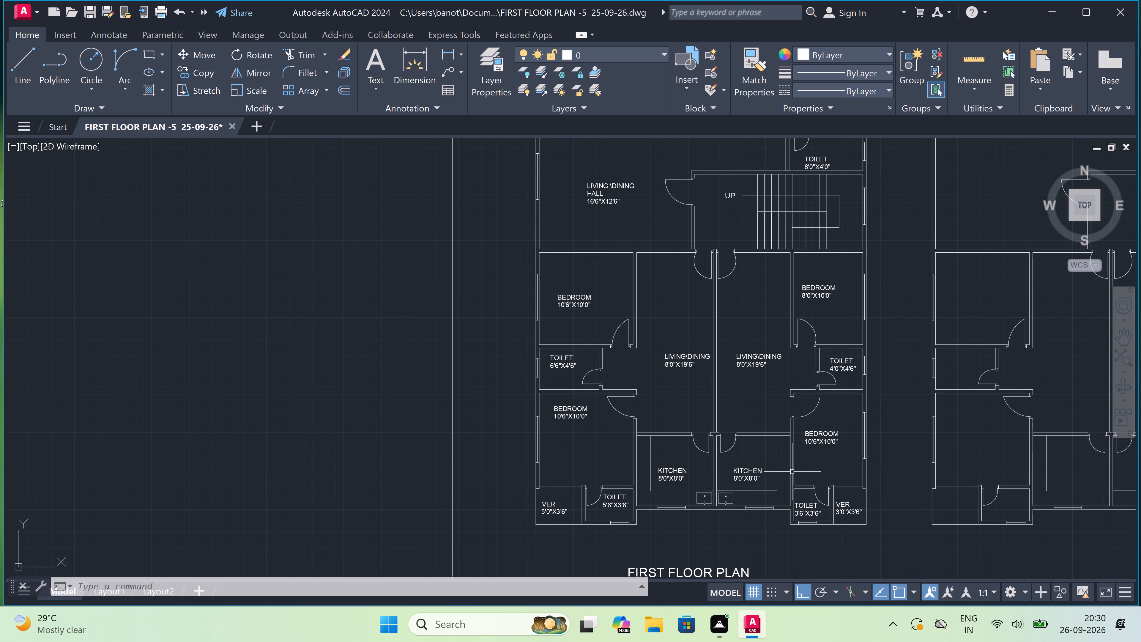
# Change the size in the label of the bedroom beside the right 8'0"X8'0" kitchen to 8'0"X10'0".
pyautogui.scroll(1, 823, 440)
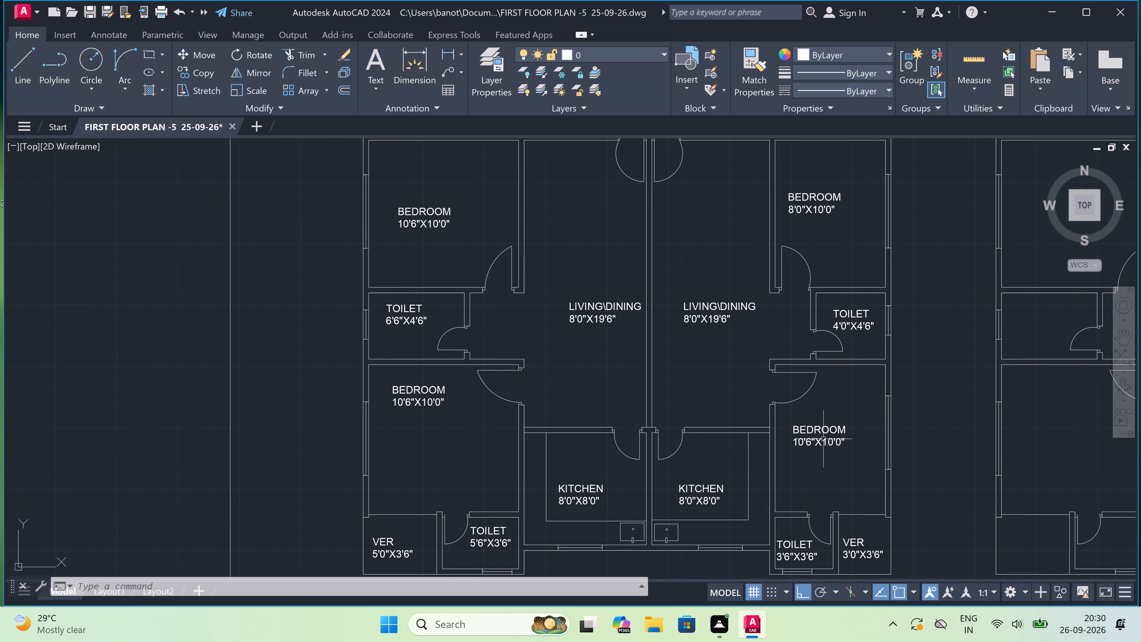
pyautogui.scroll(2, 815, 443)
pyautogui.click(811, 438)
pyautogui.doubleClick(806, 438)
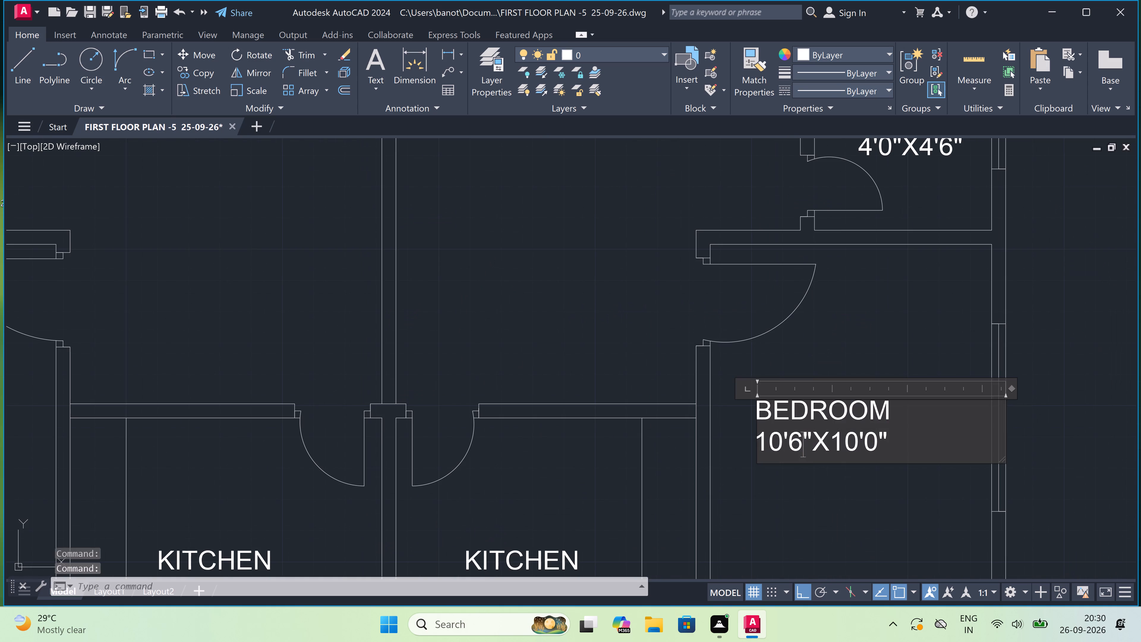
pyautogui.click(806, 438)
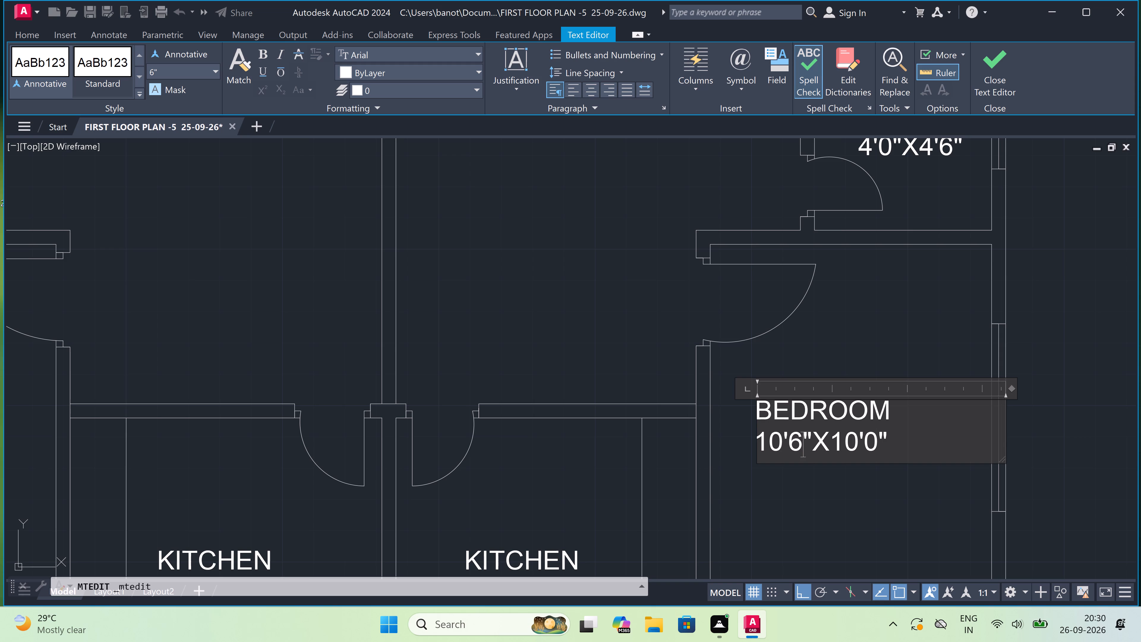
pyautogui.press('BackSpace')
pyautogui.press('BackSpace')
pyautogui.press('BackSpace')
pyautogui.press('BackSpace')
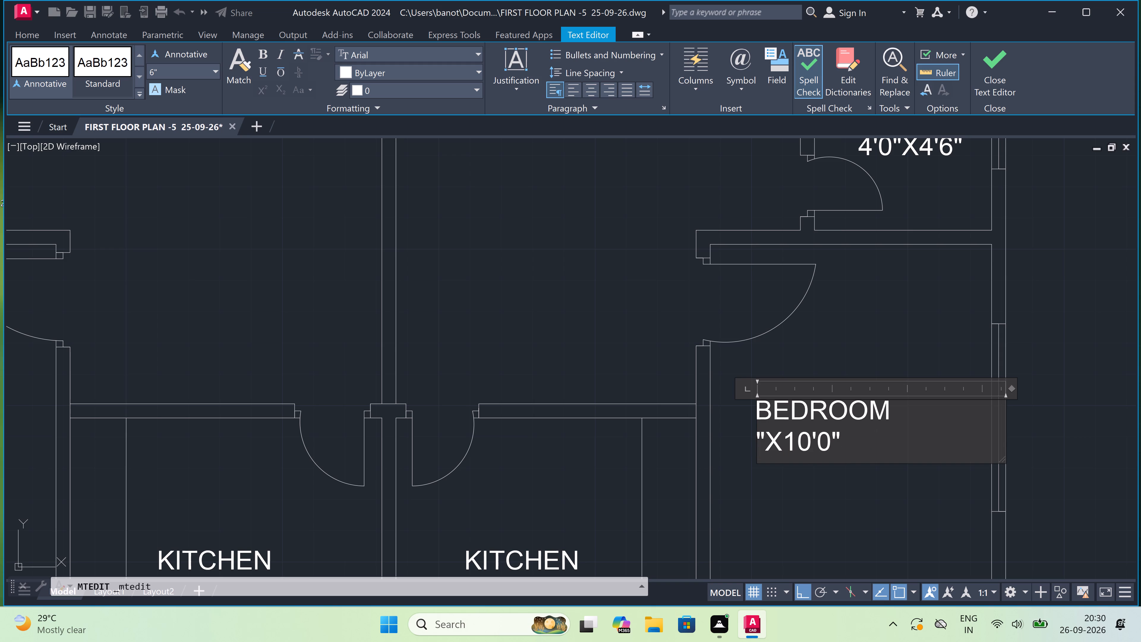
pyautogui.write("8'0")
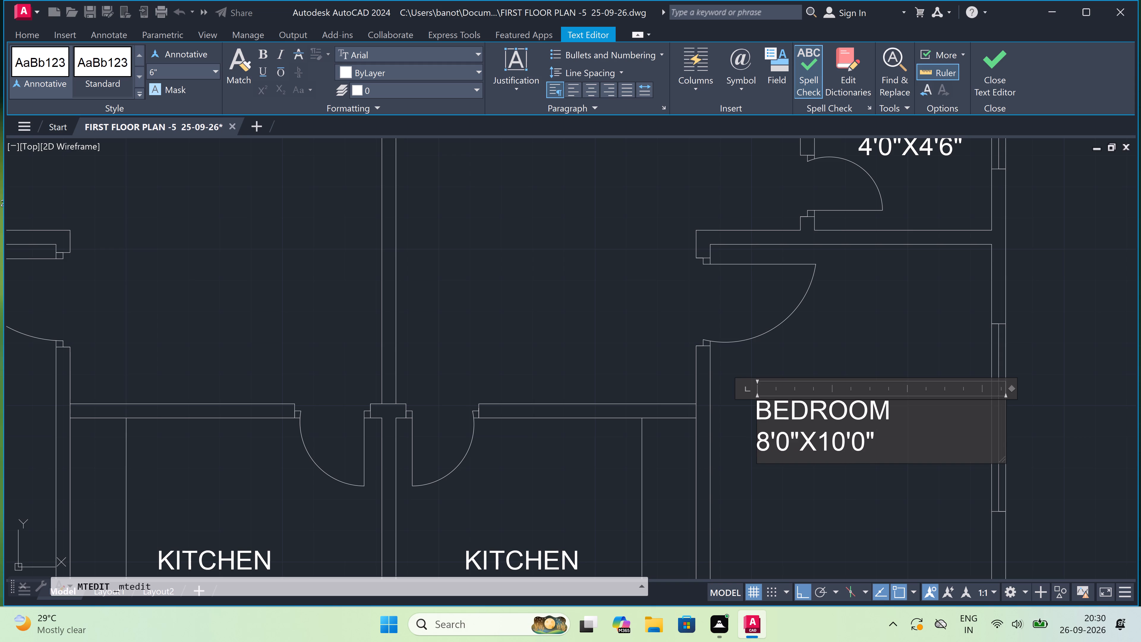
pyautogui.click(654, 297)
# Examine the first floor plan's rooms, labels and staircase from the upper bedrooms down to the living/dining areas.
pyautogui.scroll(-1, 667, 309)
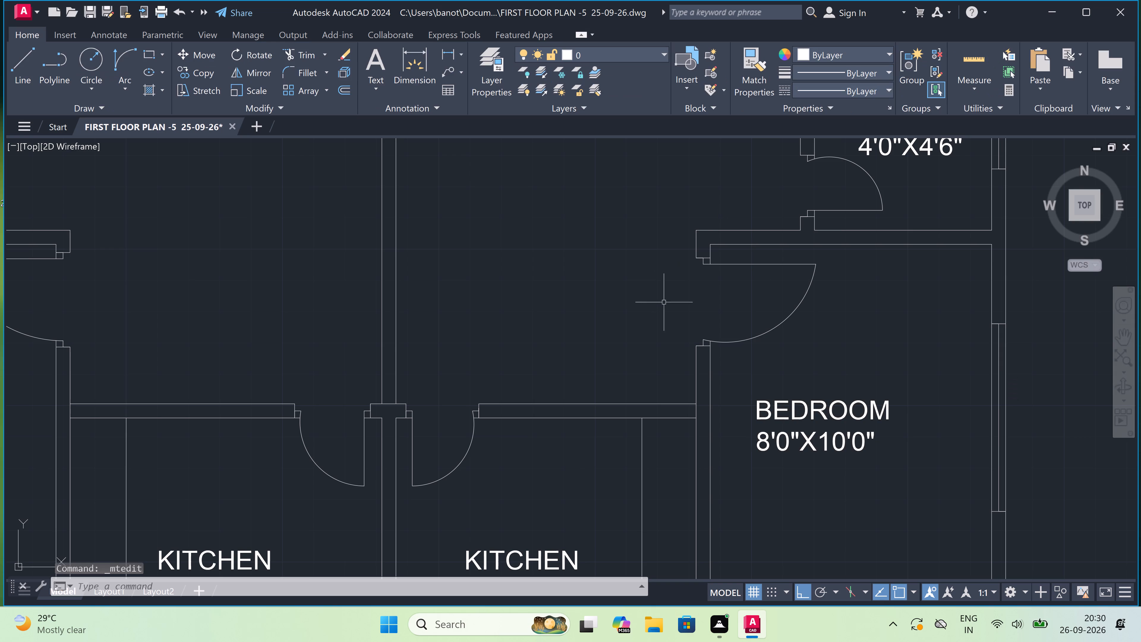
pyautogui.scroll(-5, 667, 308)
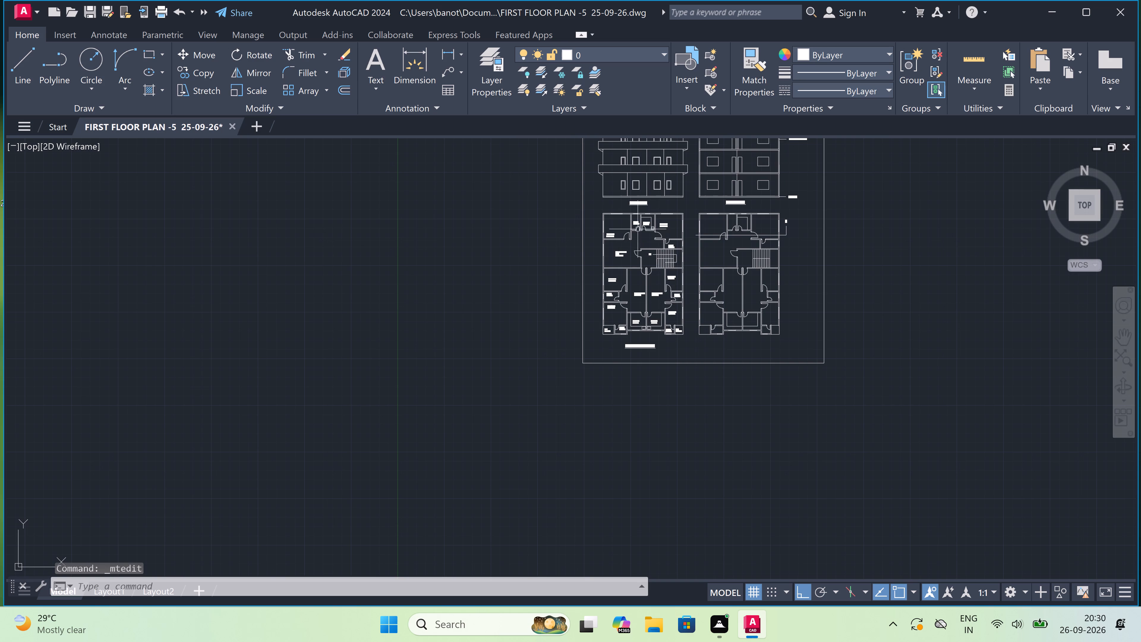
pyautogui.scroll(3, 628, 200)
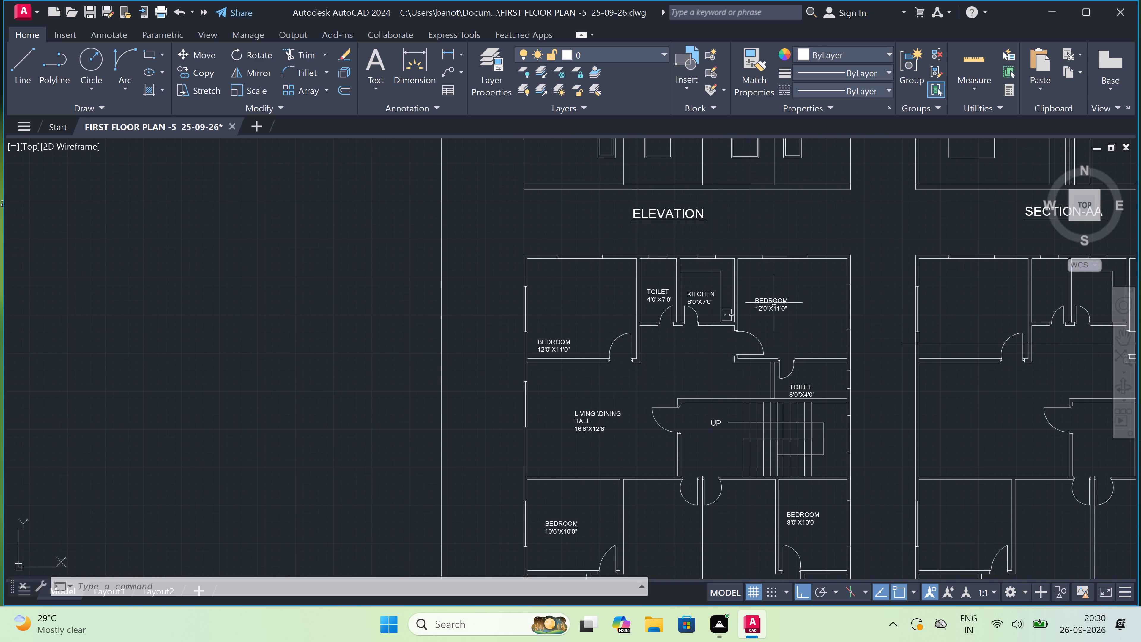
pyautogui.scroll(1, 768, 294)
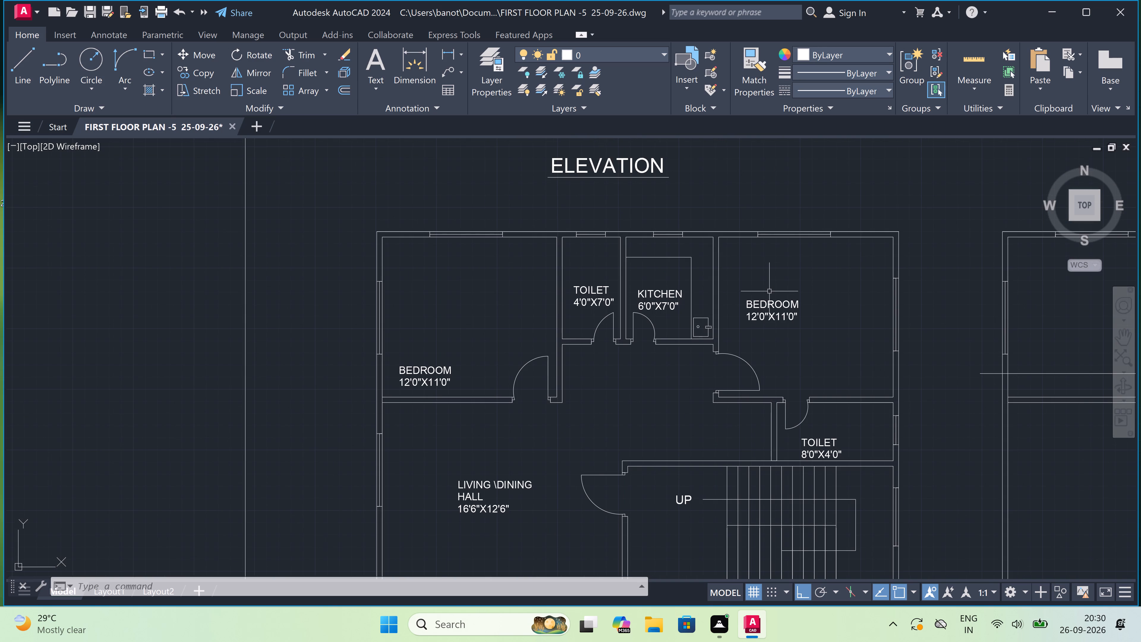
pyautogui.scroll(-2, 769, 291)
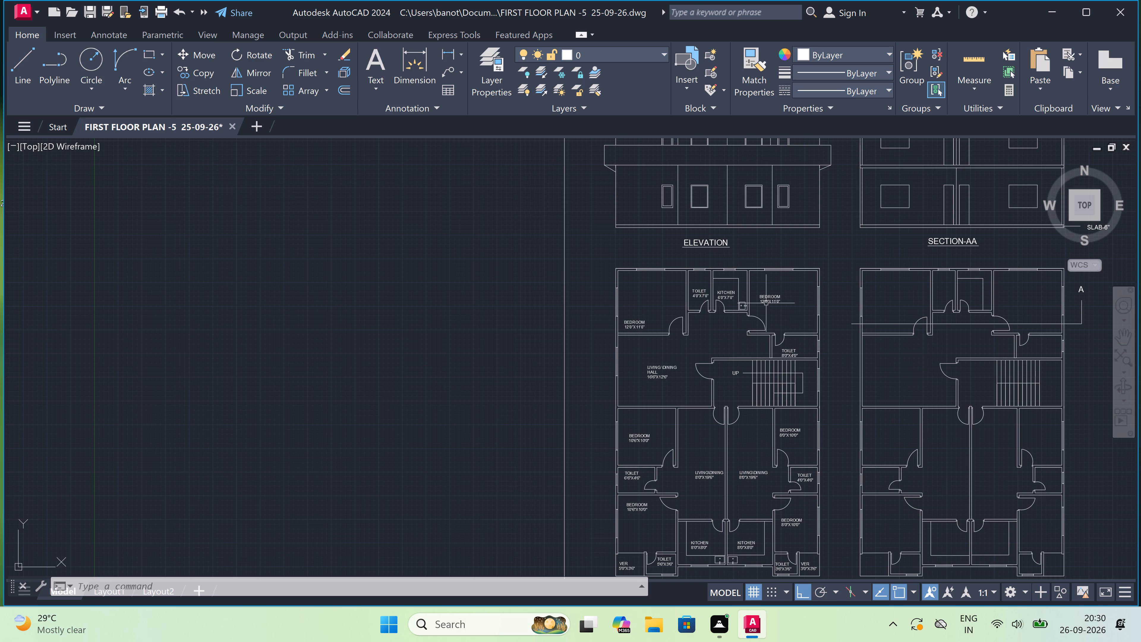
pyautogui.scroll(1, 749, 395)
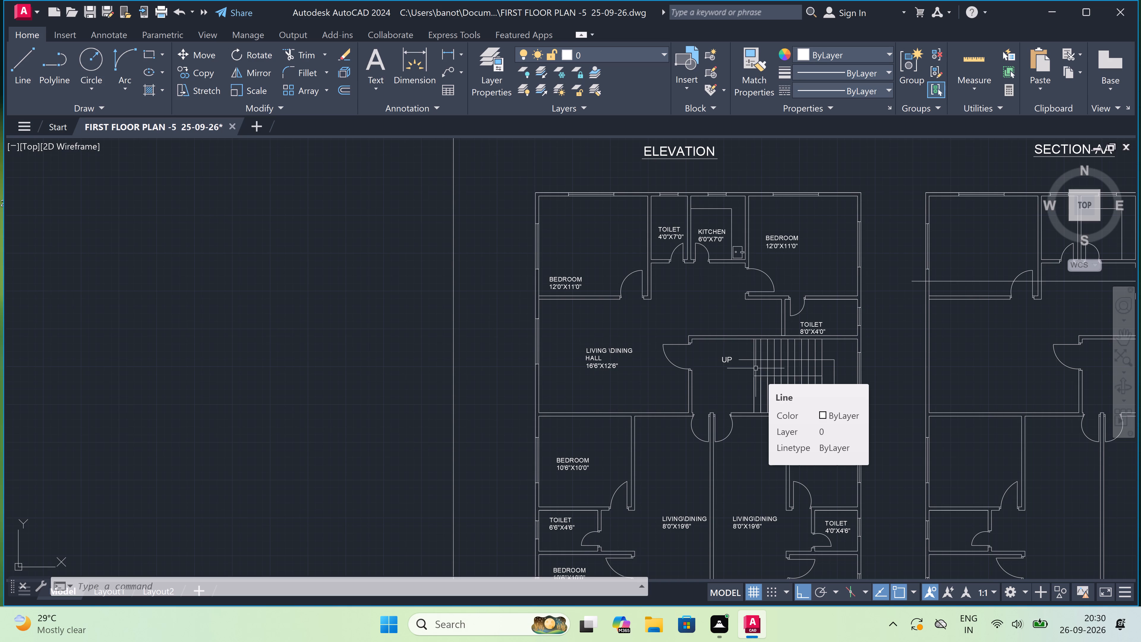
pyautogui.scroll(1, 757, 367)
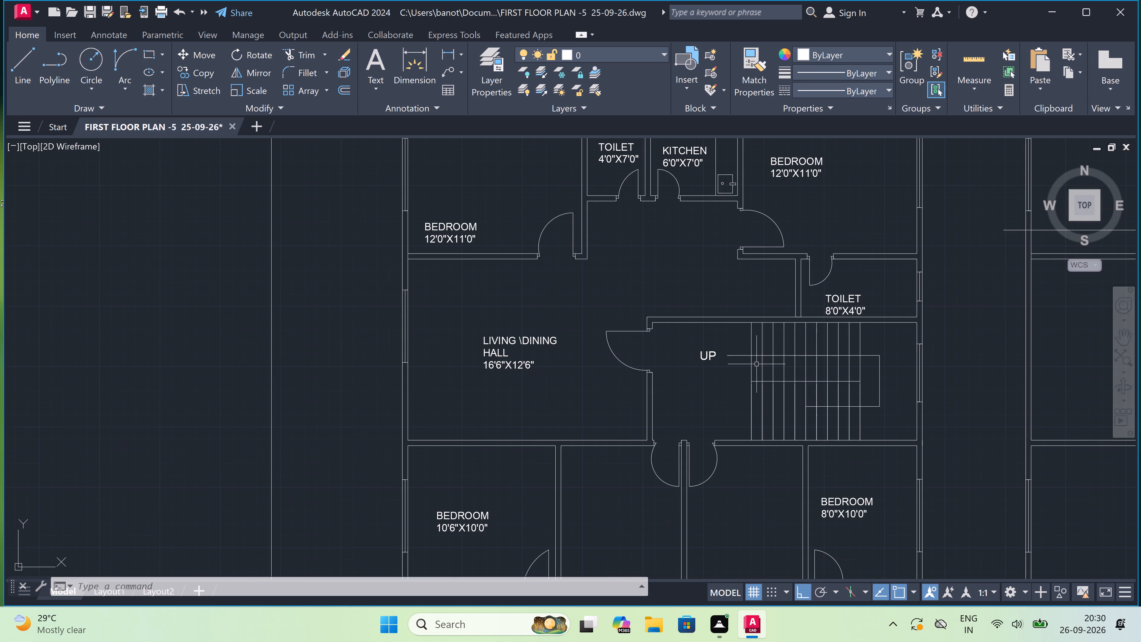
pyautogui.scroll(1, 764, 342)
pyautogui.scroll(-2, 764, 341)
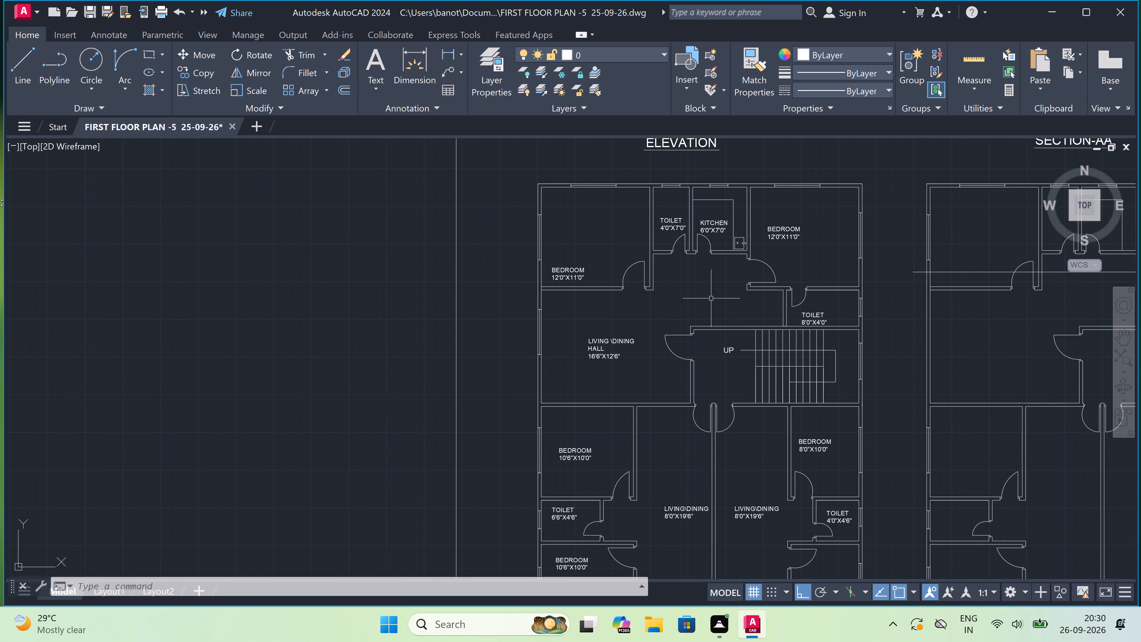
pyautogui.scroll(-1, 711, 298)
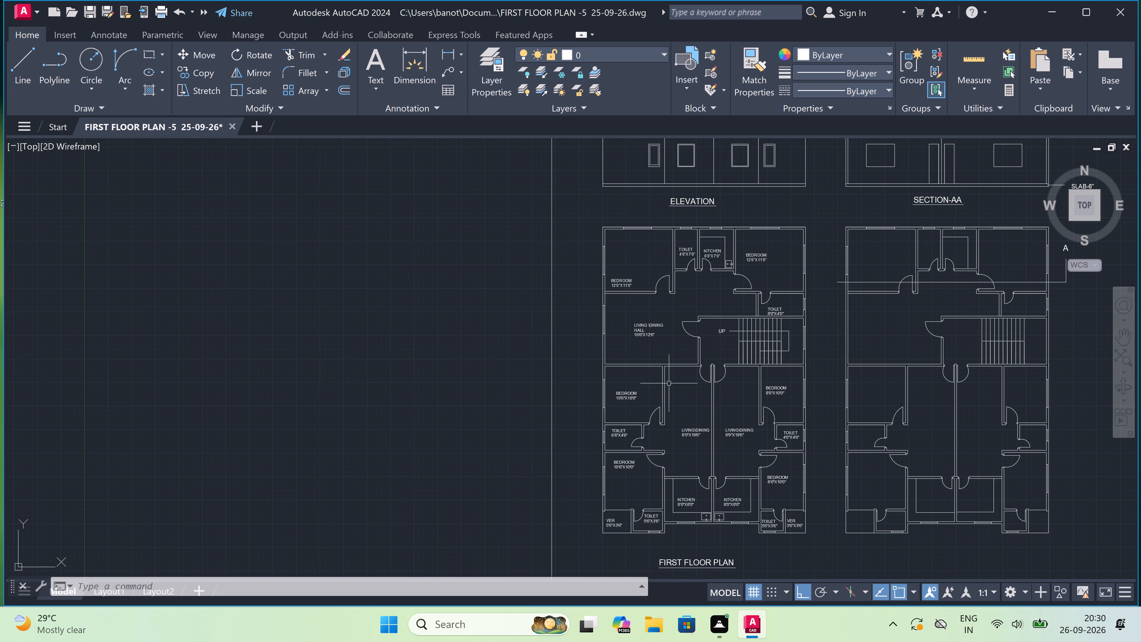
pyautogui.scroll(2, 666, 380)
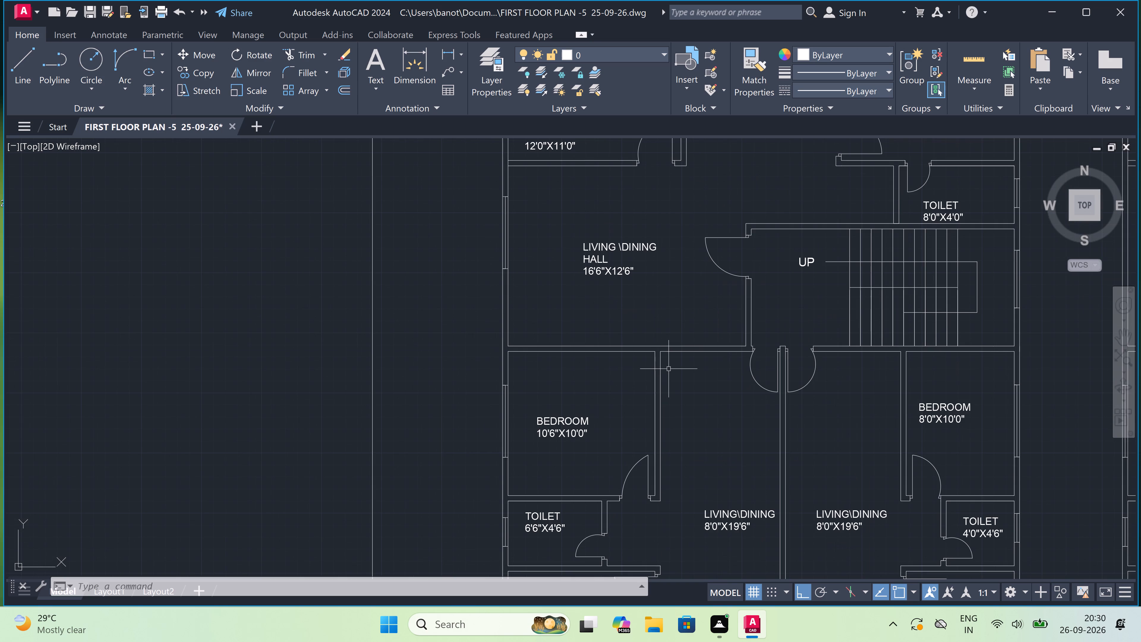
pyautogui.scroll(-1, 669, 368)
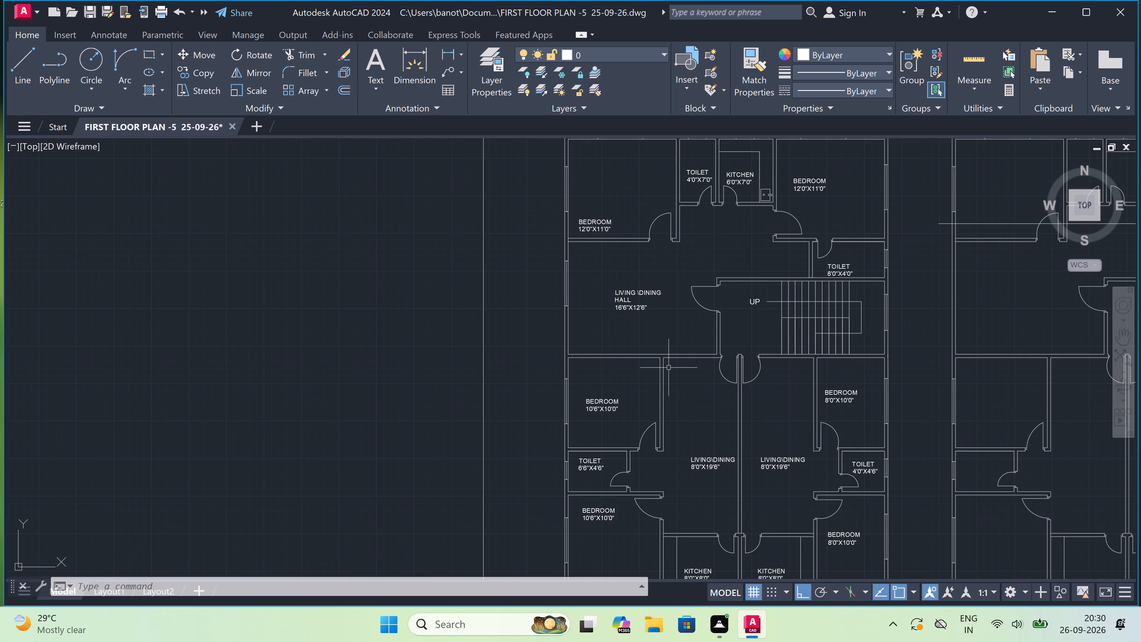
# Examine the whole building sheet, including the elevation, section AA, the labelled first floor plan and the unlabelled plan beside it.
pyautogui.scroll(-1, 669, 368)
pyautogui.scroll(1, 669, 367)
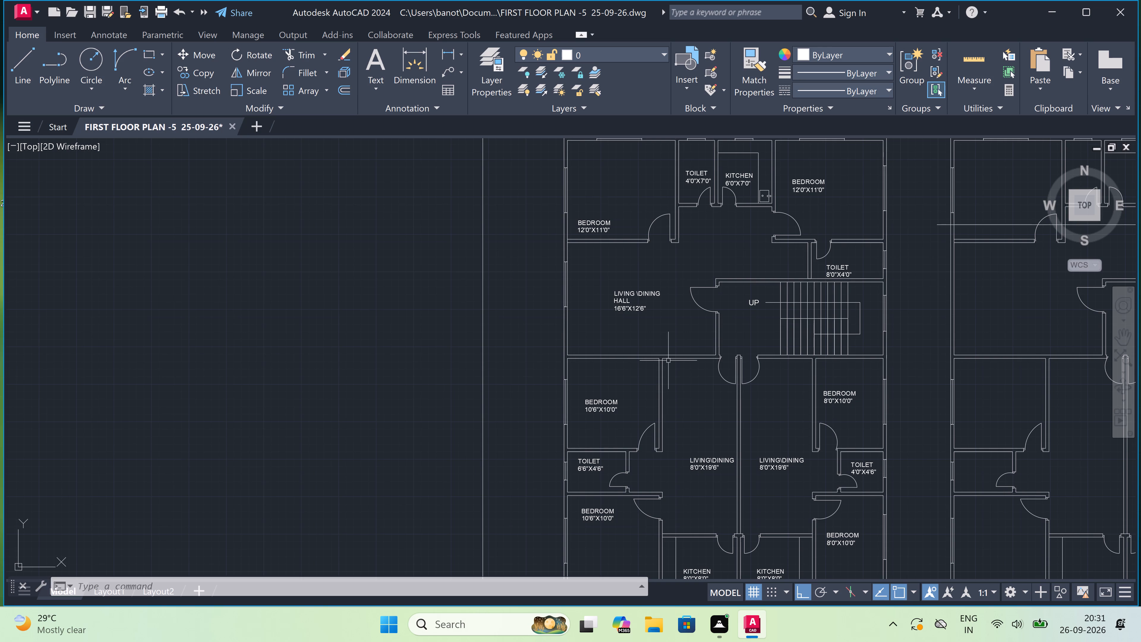
pyautogui.scroll(-1, 735, 28)
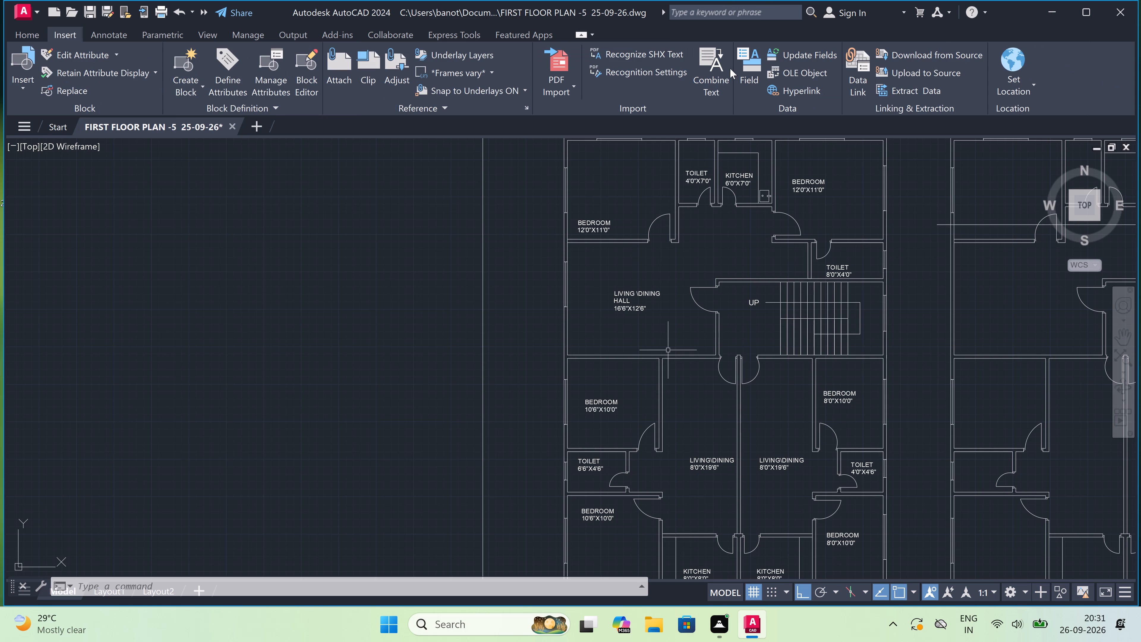
pyautogui.scroll(-4, 691, 248)
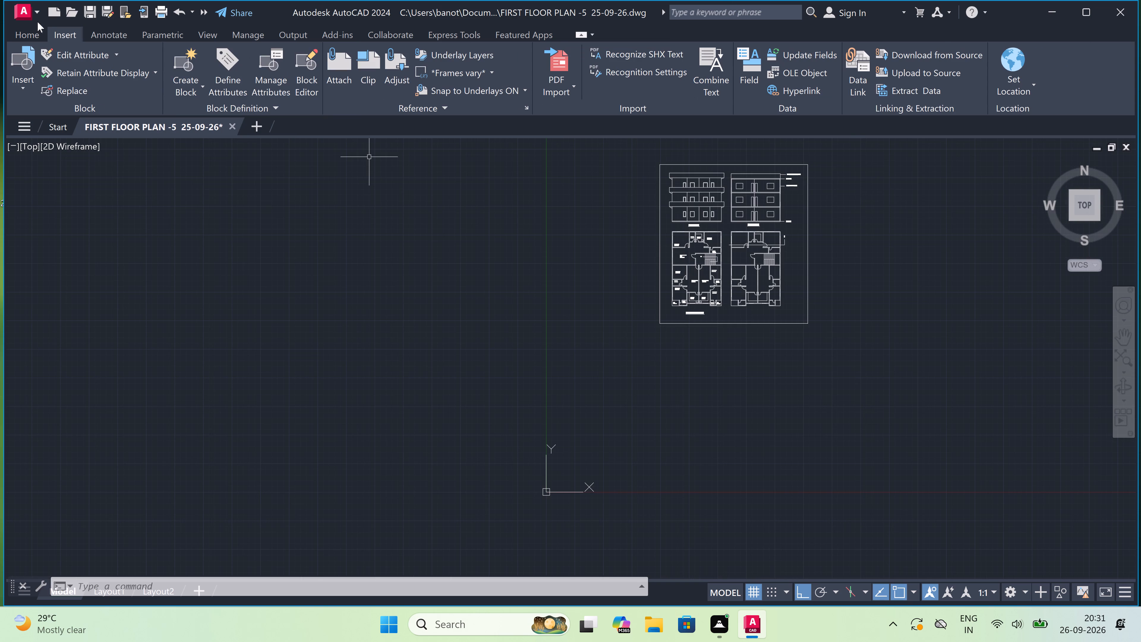
pyautogui.click(22, 37)
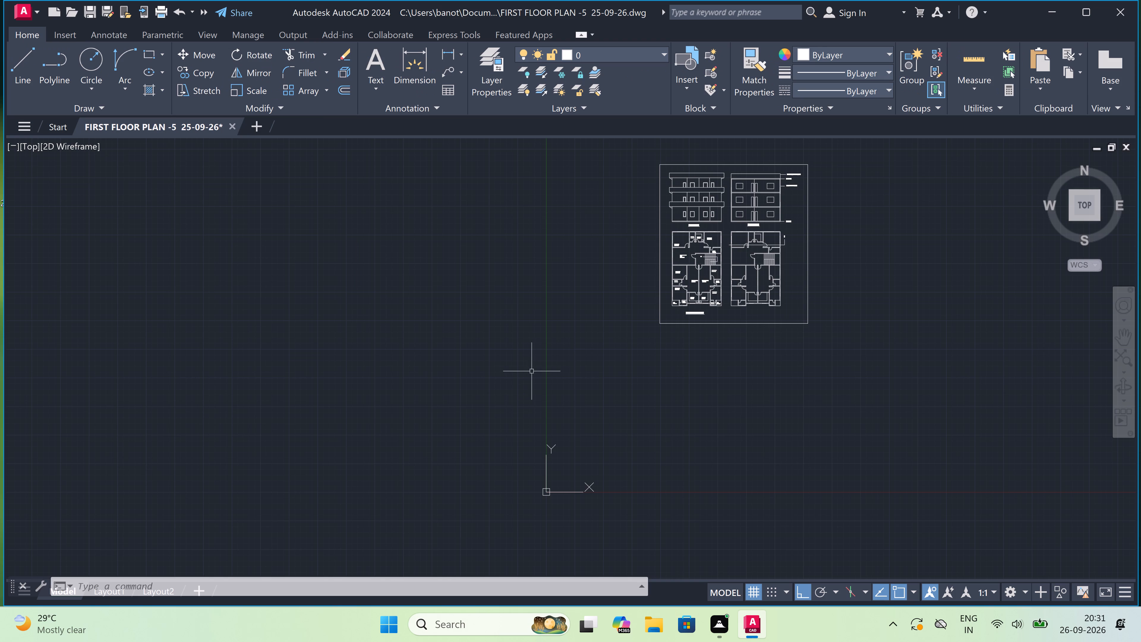
pyautogui.scroll(-1, 535, 362)
pyautogui.scroll(1, 671, 246)
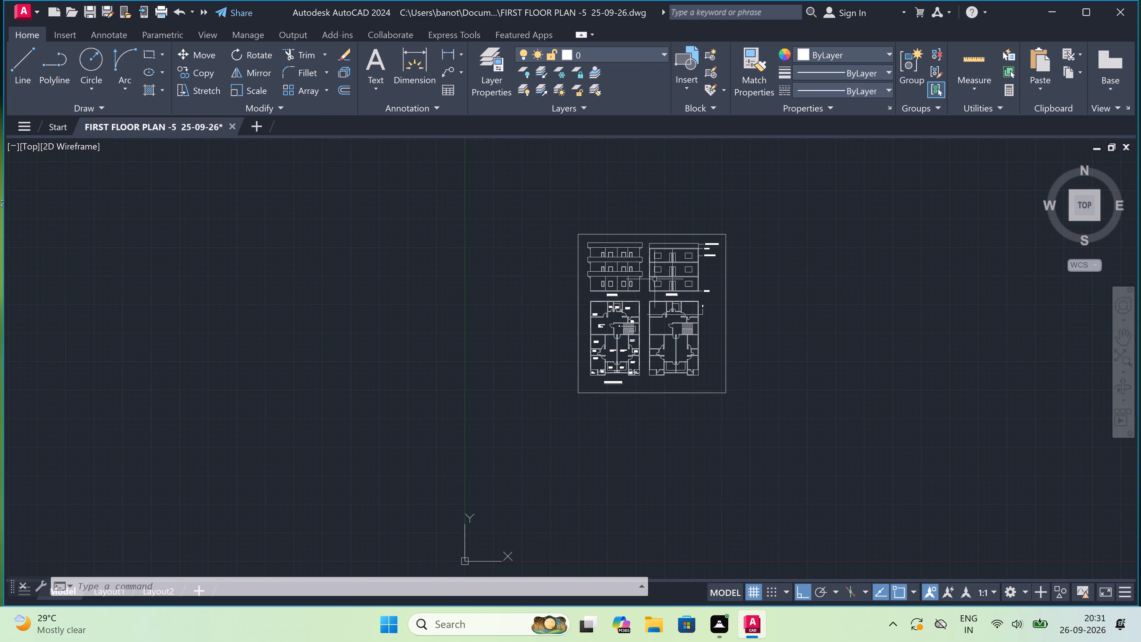
pyautogui.scroll(2, 632, 299)
pyautogui.scroll(-1, 632, 291)
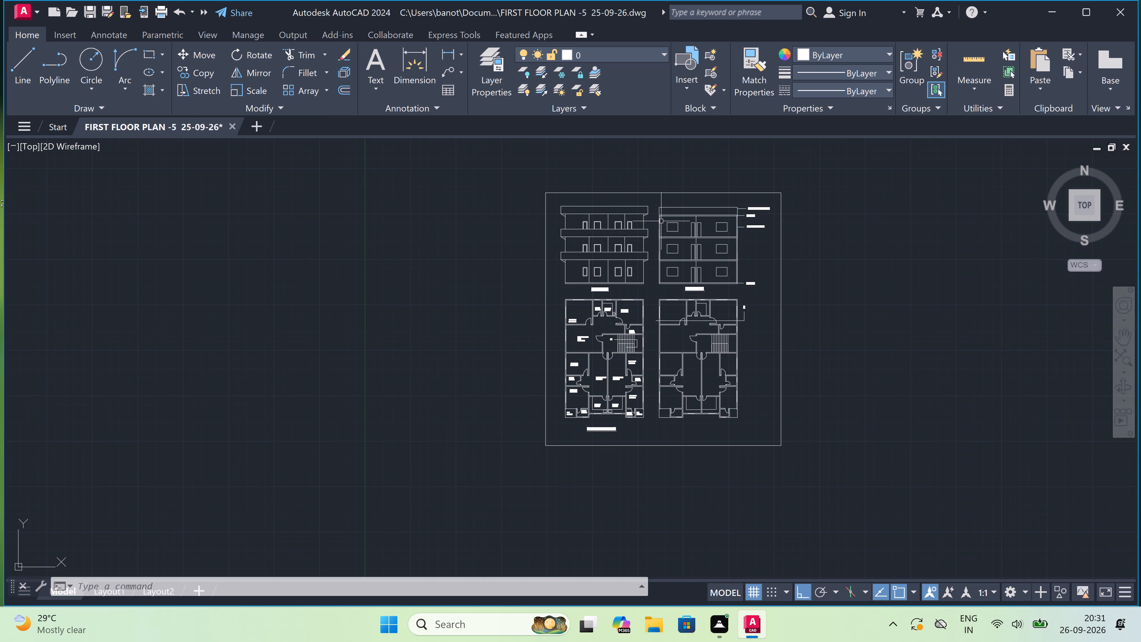
pyautogui.scroll(1, 662, 216)
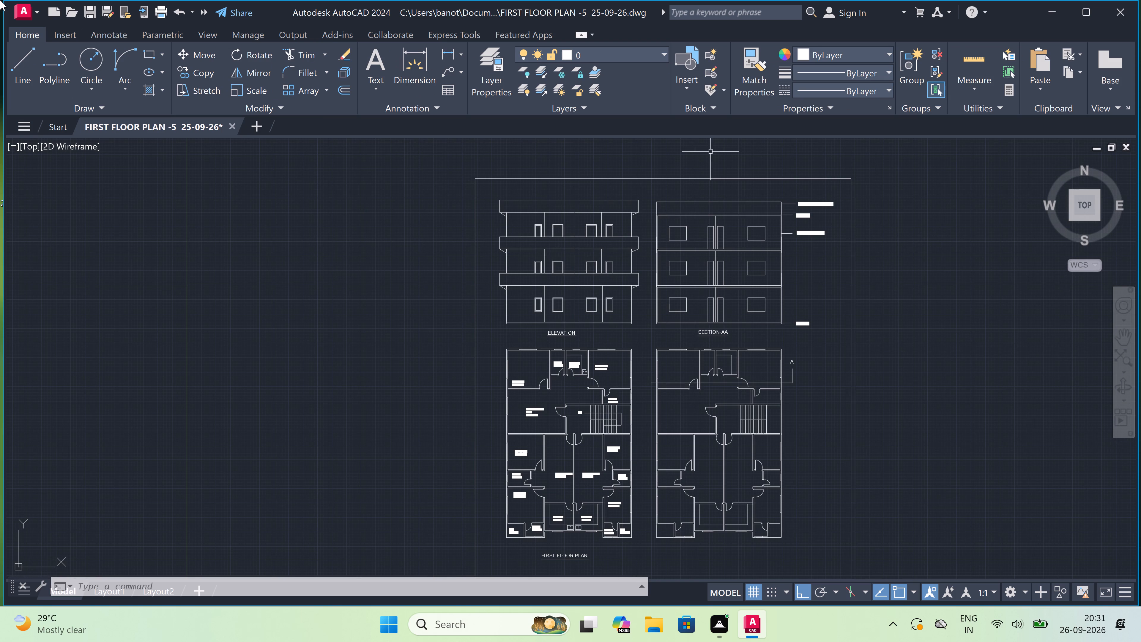
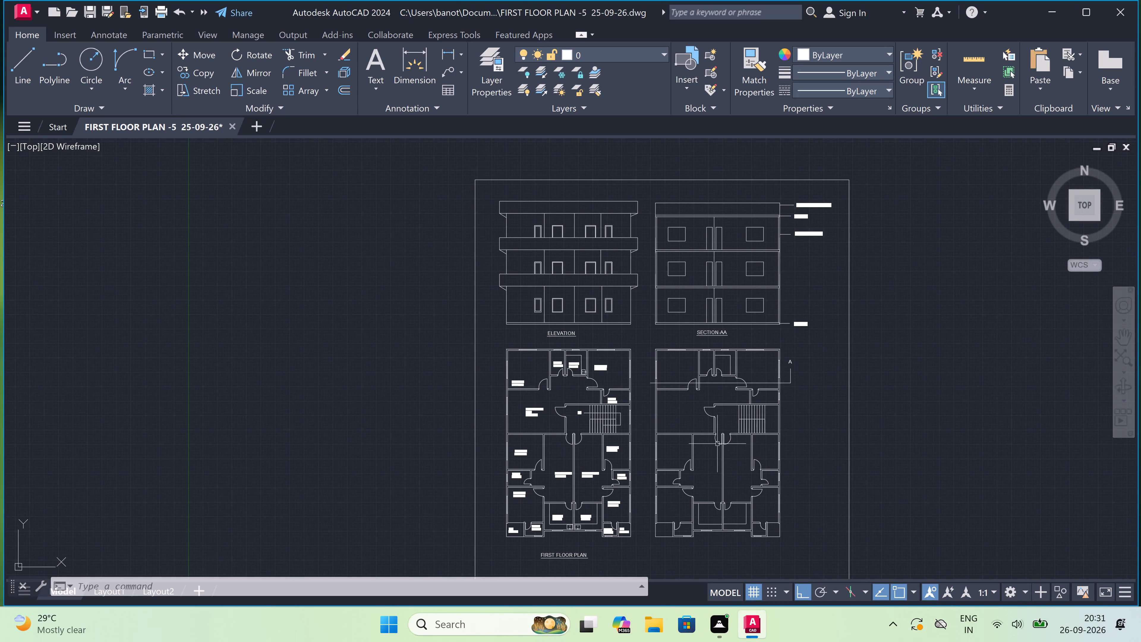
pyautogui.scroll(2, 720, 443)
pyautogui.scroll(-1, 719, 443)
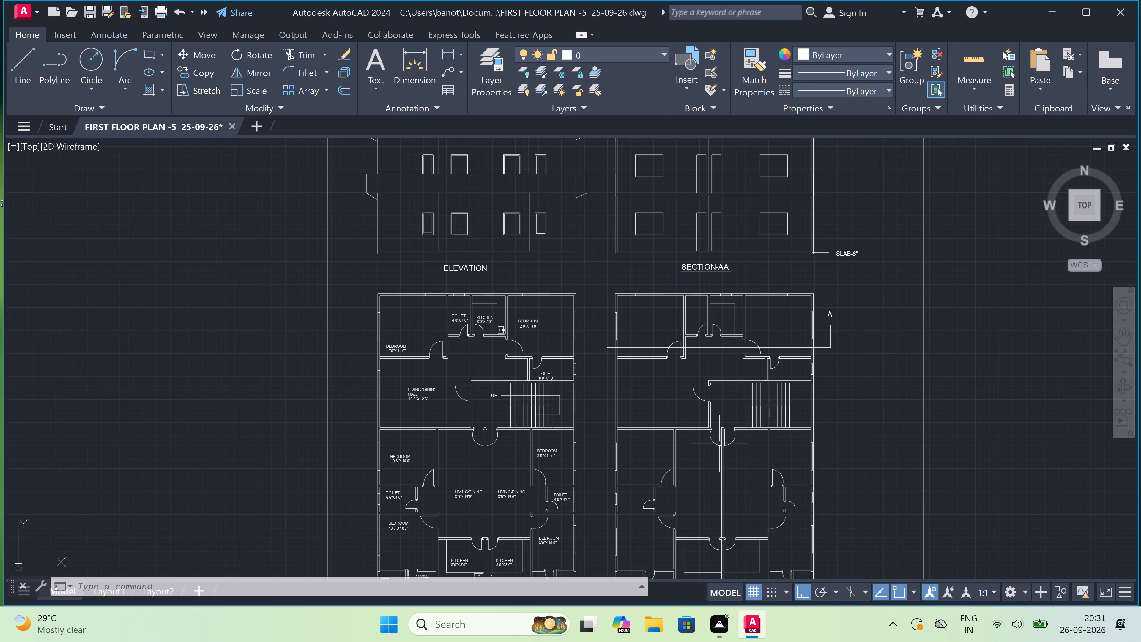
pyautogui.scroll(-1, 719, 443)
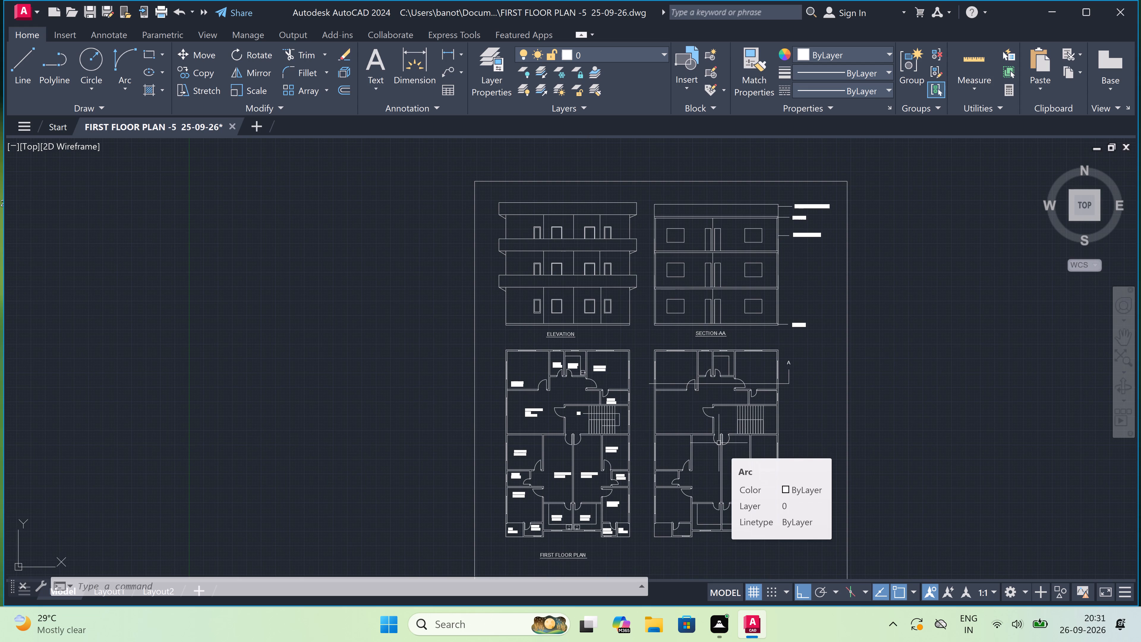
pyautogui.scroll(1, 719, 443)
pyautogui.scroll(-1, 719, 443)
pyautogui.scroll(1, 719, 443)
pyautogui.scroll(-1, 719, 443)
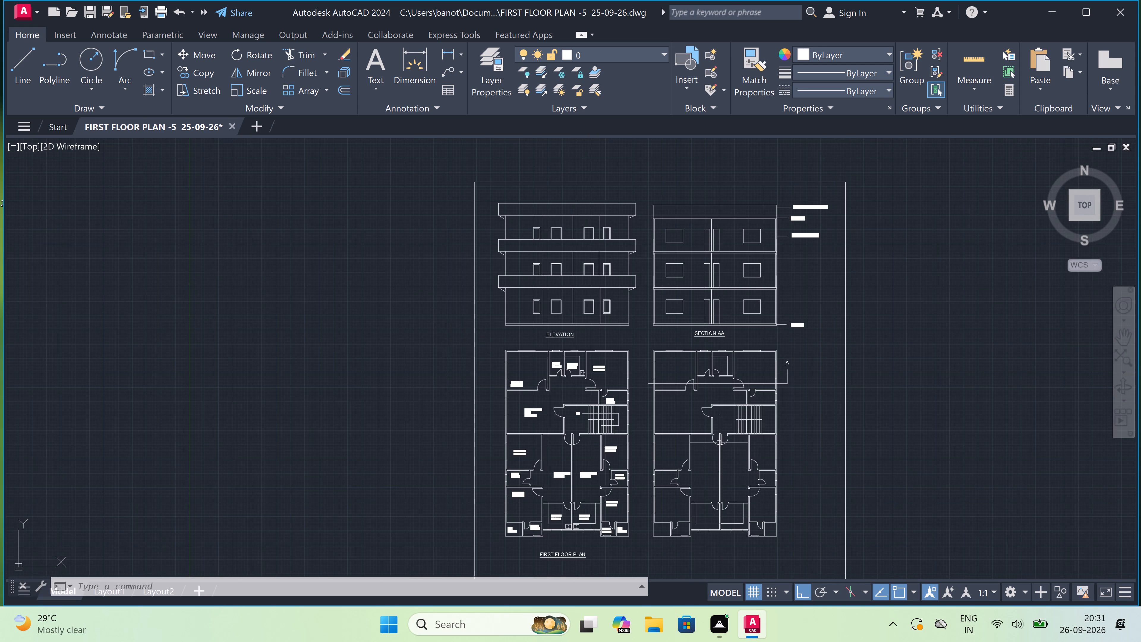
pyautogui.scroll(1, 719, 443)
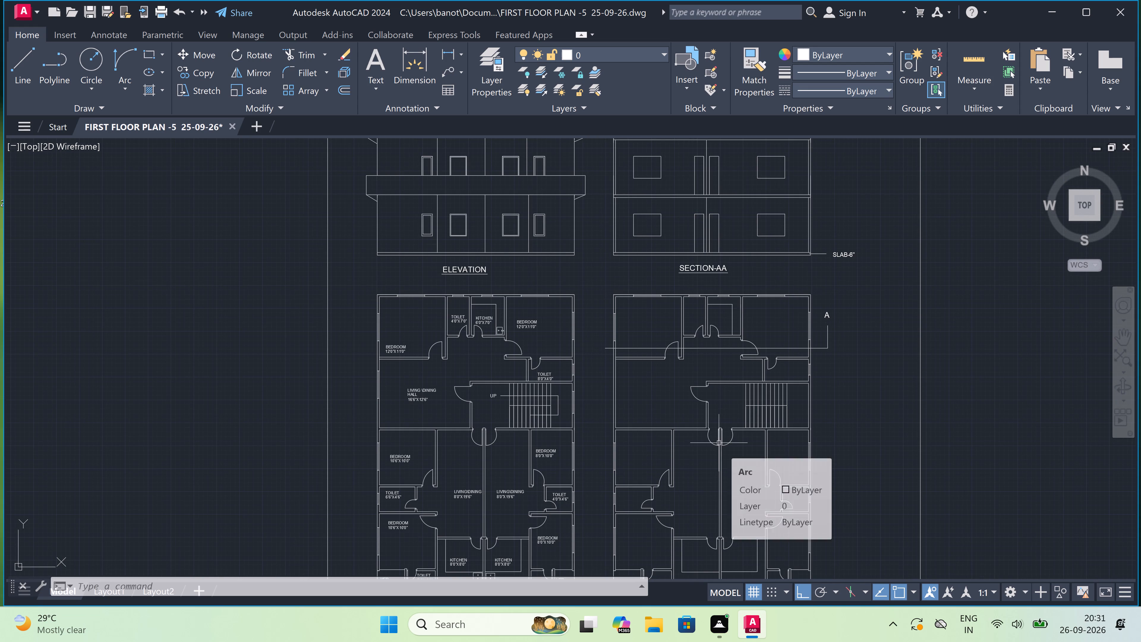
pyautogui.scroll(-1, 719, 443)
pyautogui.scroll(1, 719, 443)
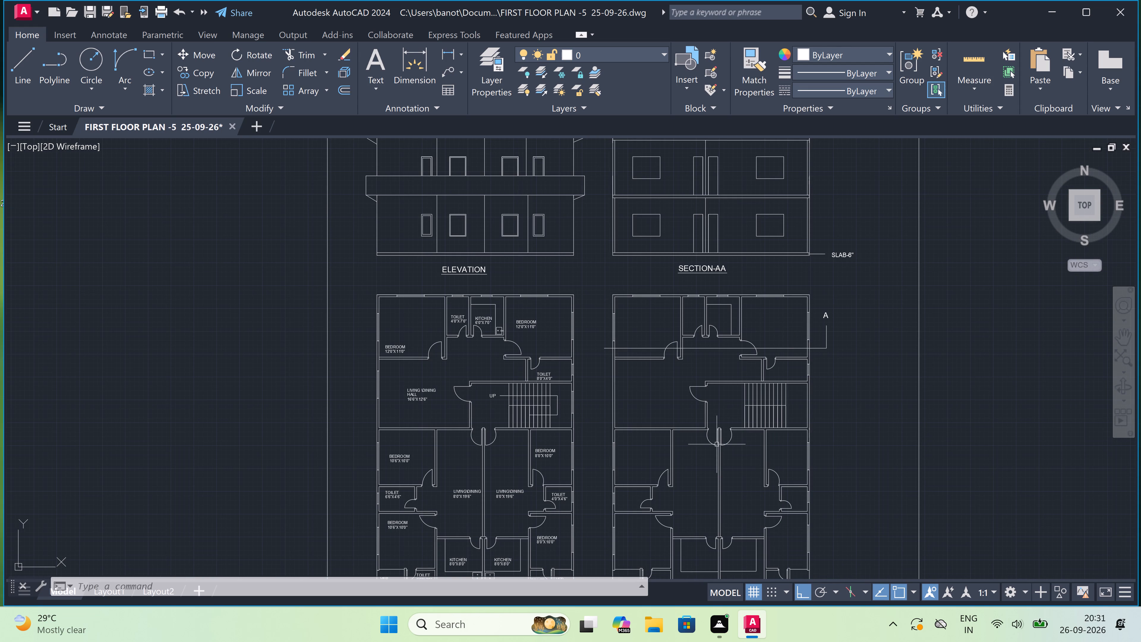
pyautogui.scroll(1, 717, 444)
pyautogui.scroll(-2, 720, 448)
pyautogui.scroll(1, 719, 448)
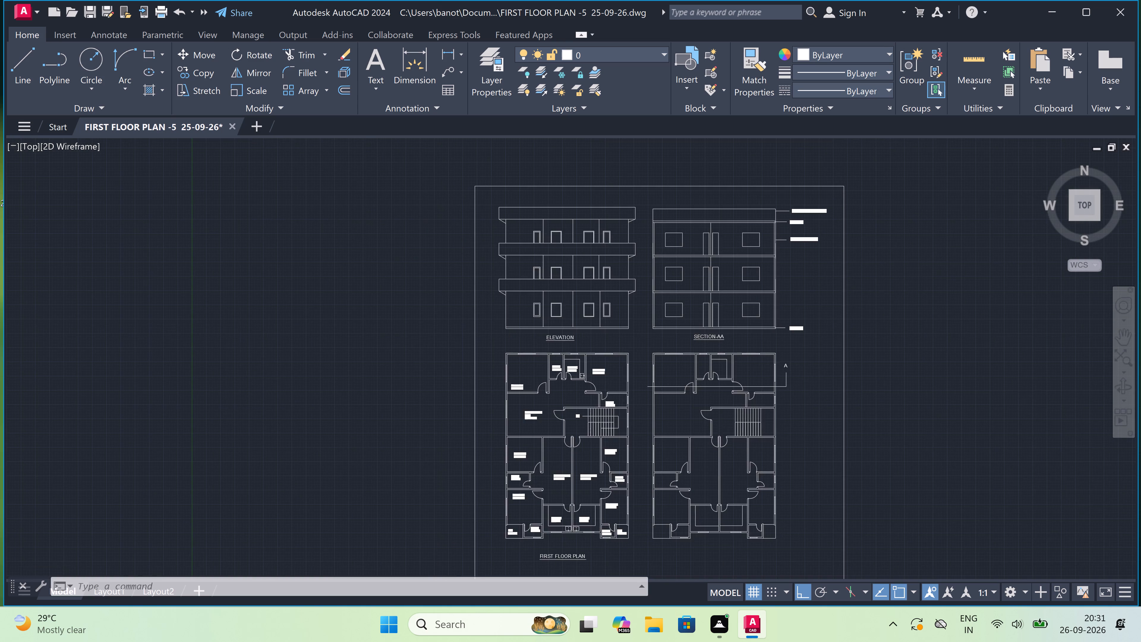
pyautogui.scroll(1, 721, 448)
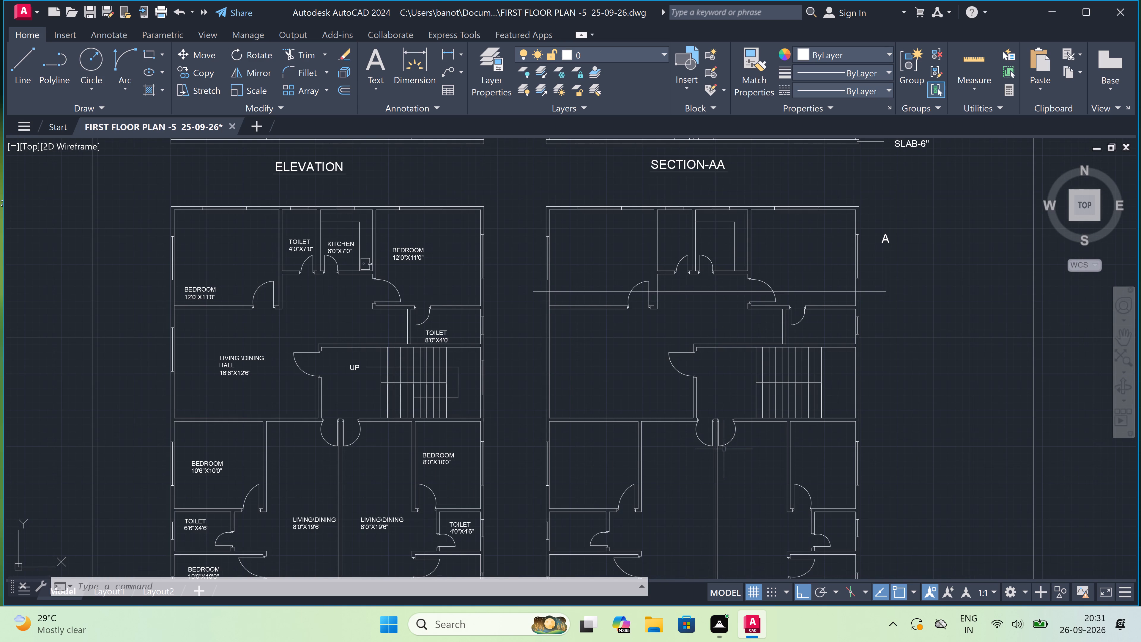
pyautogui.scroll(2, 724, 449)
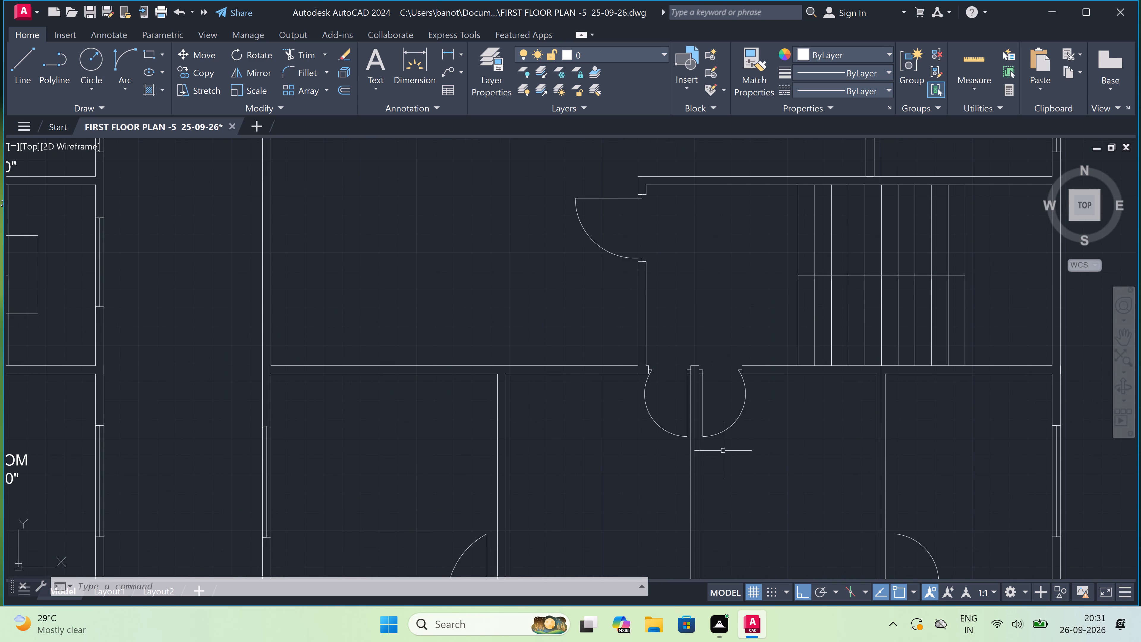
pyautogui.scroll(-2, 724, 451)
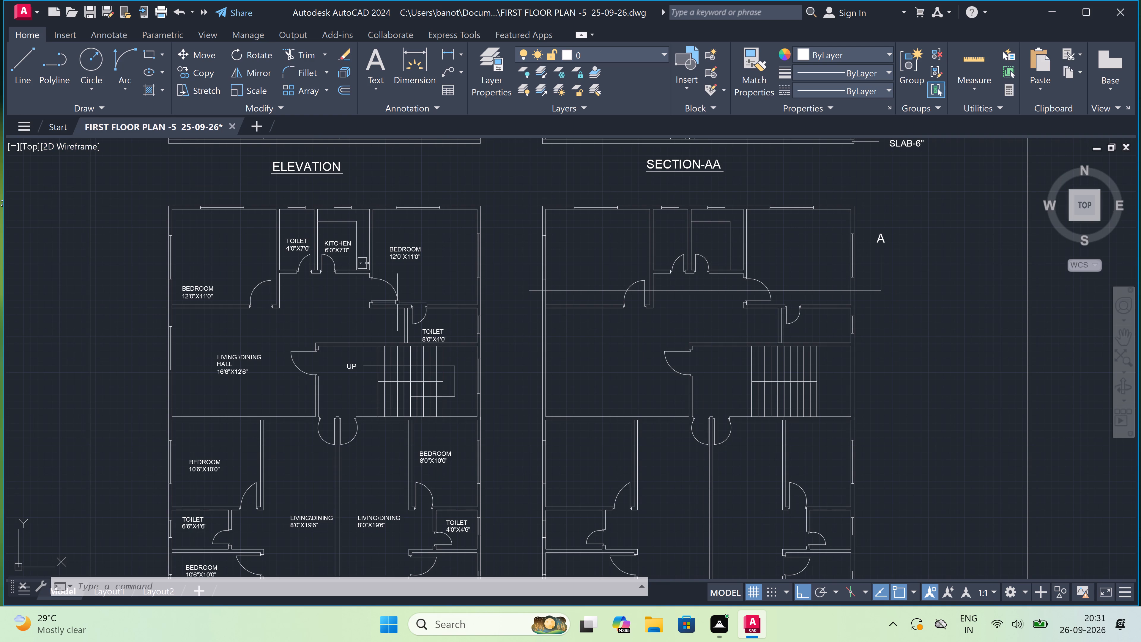
# Move the TOILET 8'0"X4'0" label above the staircase slightly upward, away from the toilet's lower wall.
pyautogui.scroll(3, 389, 338)
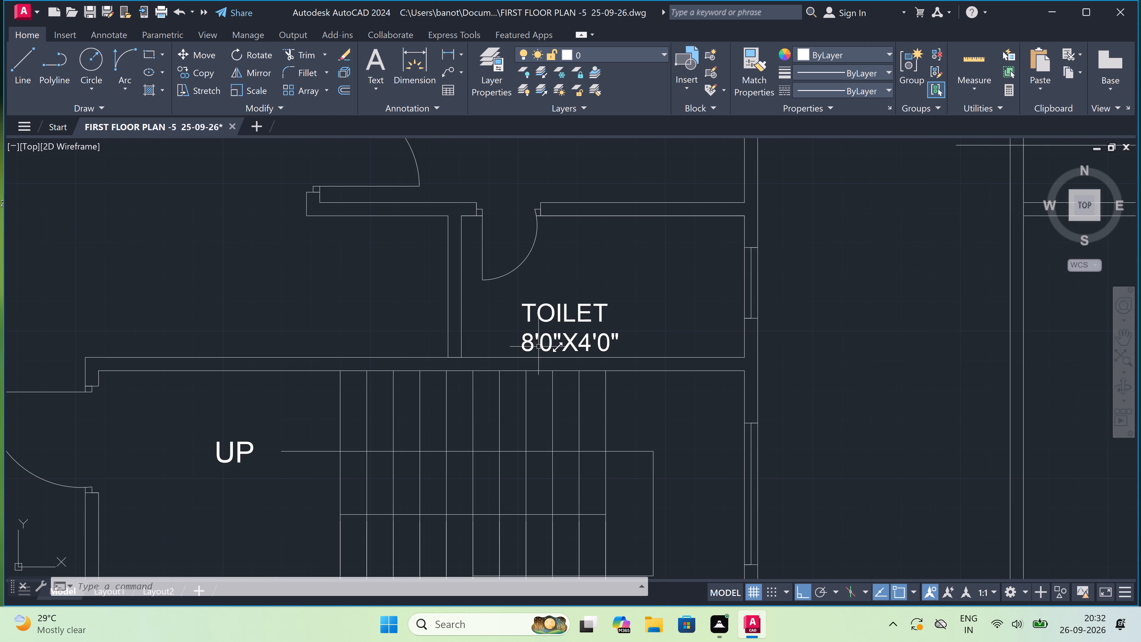
pyautogui.doubleClick(563, 313)
pyautogui.scroll(1, 514, 310)
pyautogui.click(502, 319)
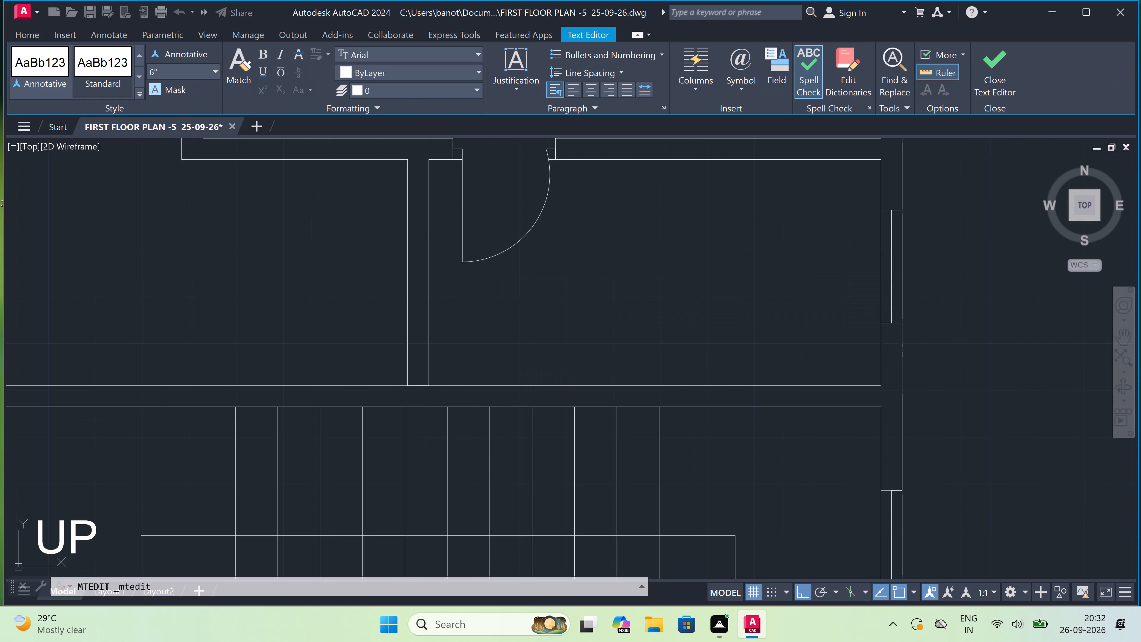
pyautogui.scroll(2, 517, 307)
pyautogui.click(534, 297)
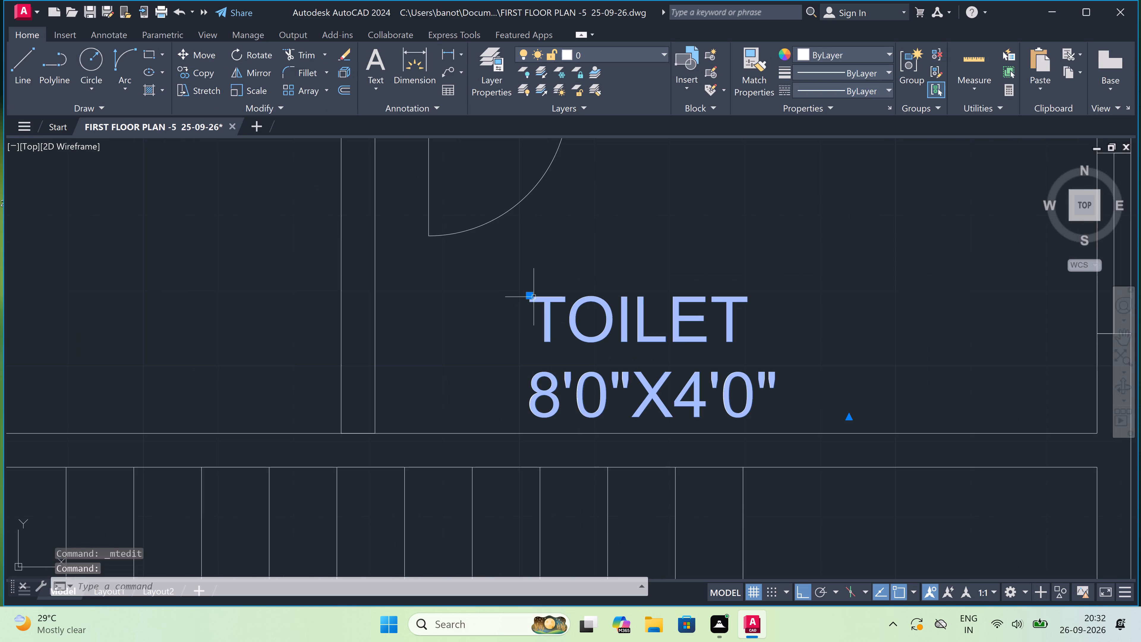
pyautogui.click(533, 298)
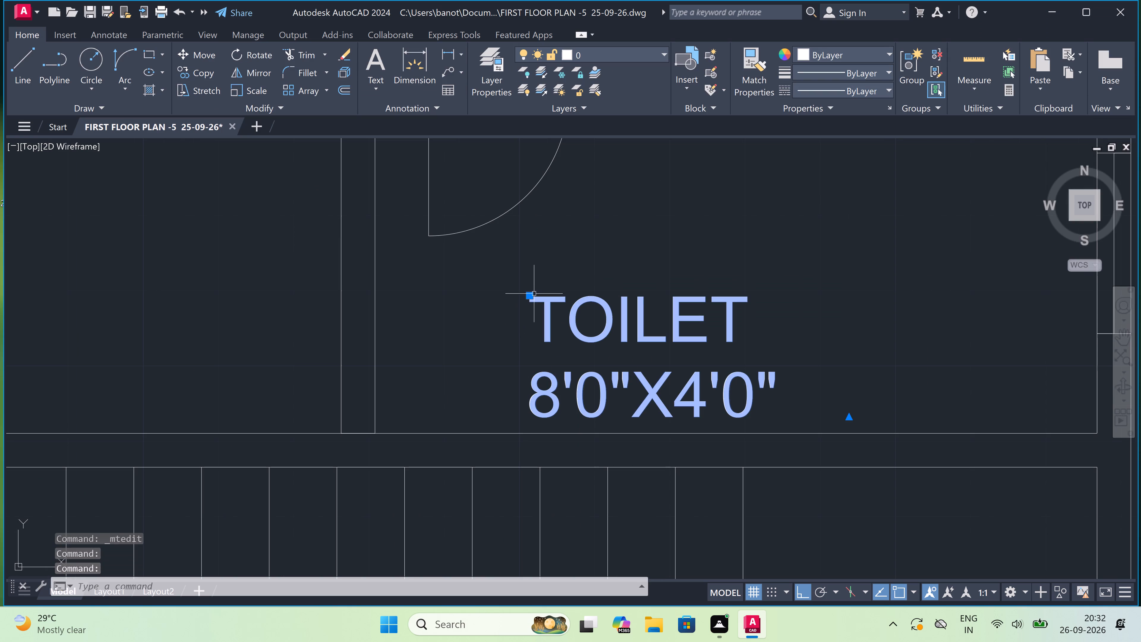
pyautogui.click(515, 291)
pyautogui.click(521, 288)
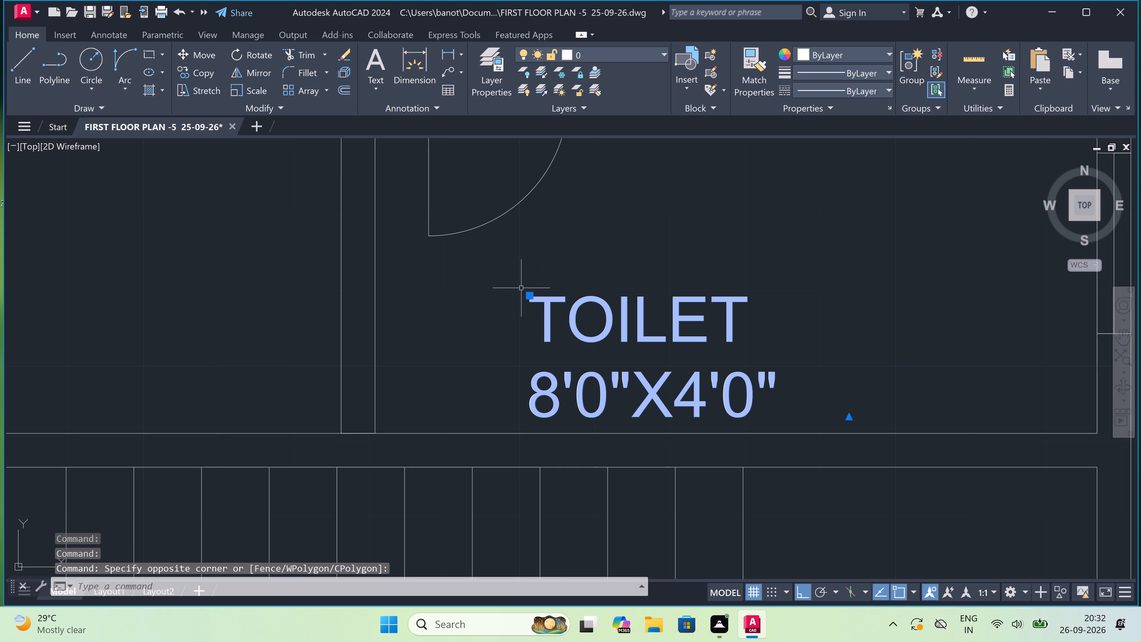
pyautogui.click(529, 292)
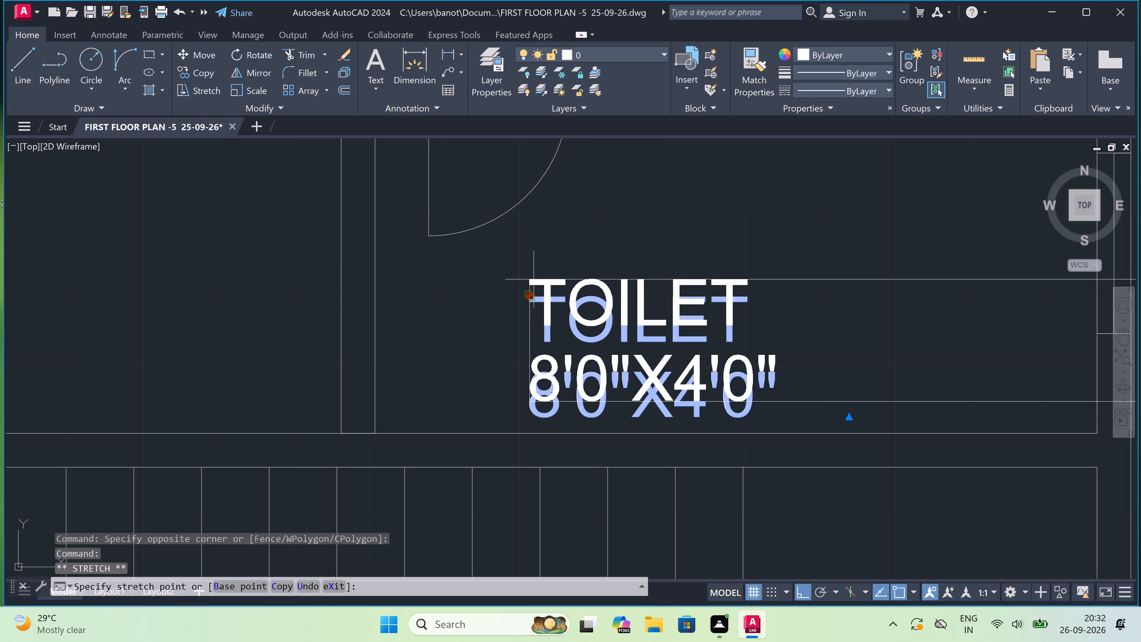
pyautogui.click(538, 268)
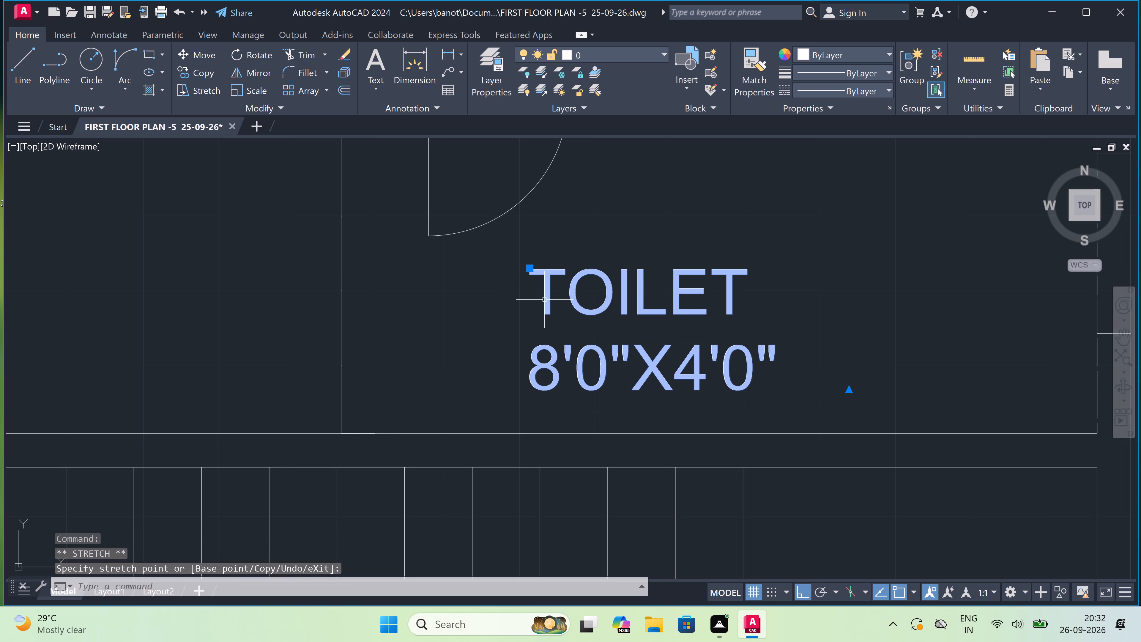
pyautogui.press('Escape')
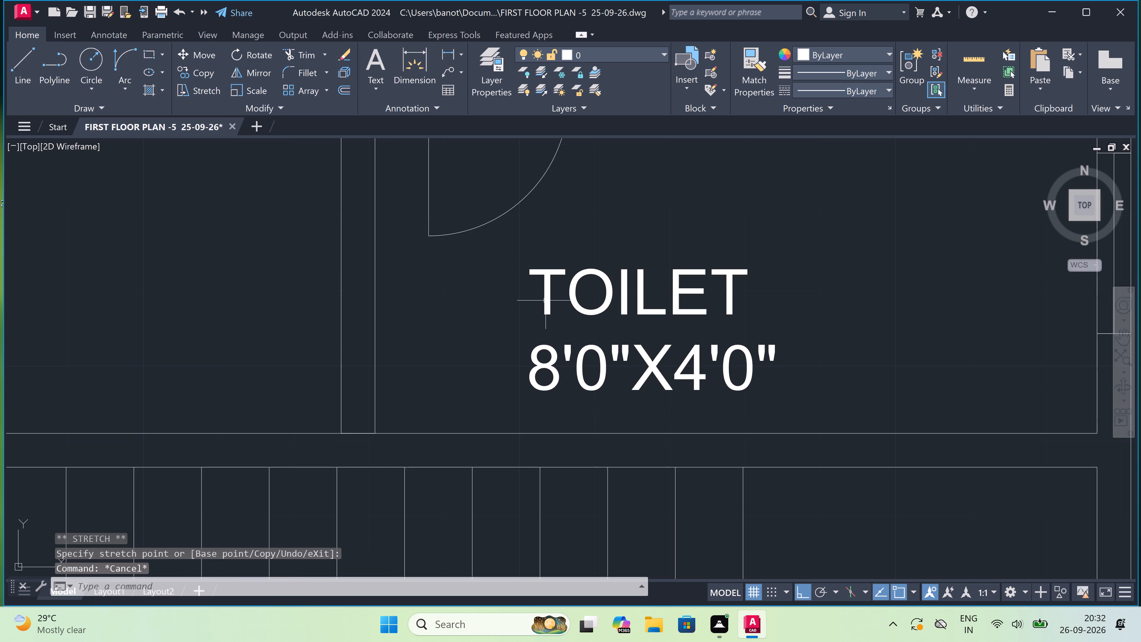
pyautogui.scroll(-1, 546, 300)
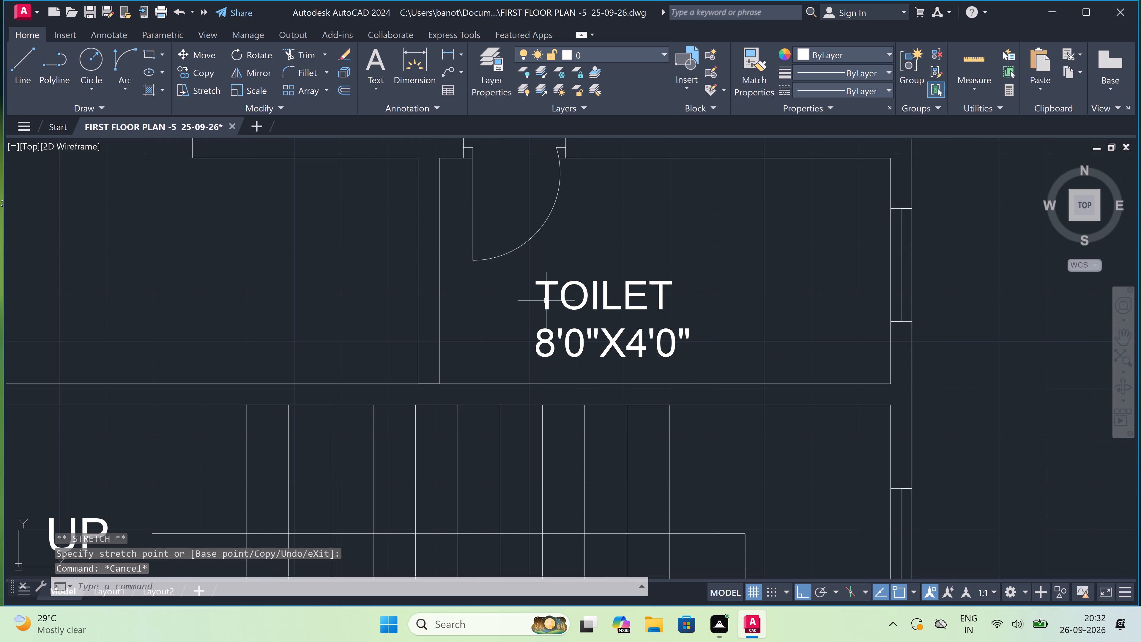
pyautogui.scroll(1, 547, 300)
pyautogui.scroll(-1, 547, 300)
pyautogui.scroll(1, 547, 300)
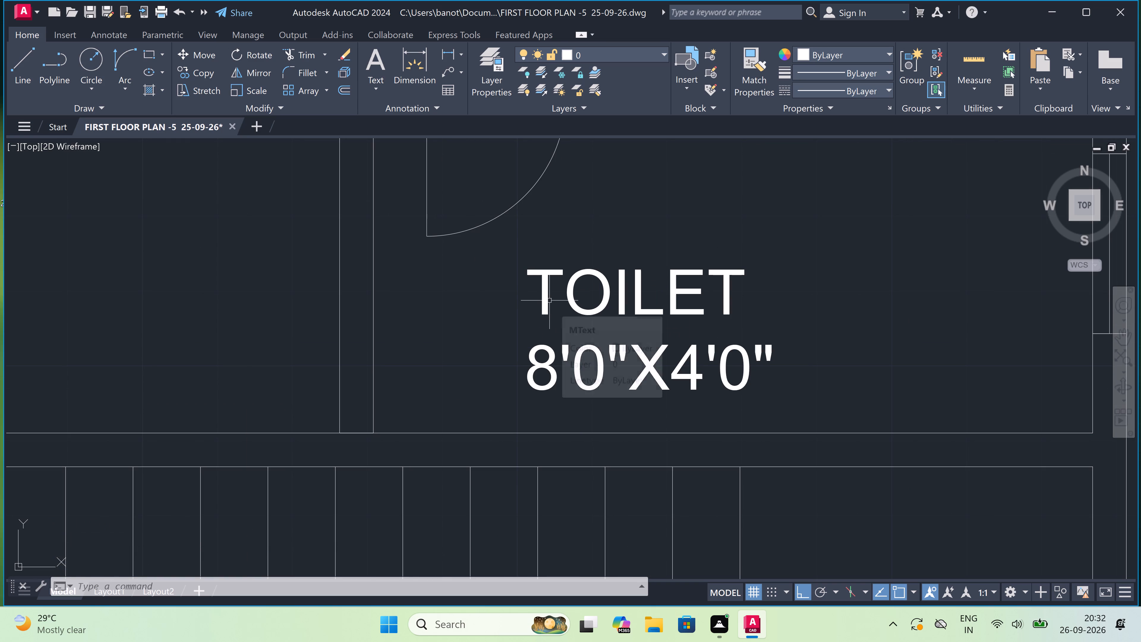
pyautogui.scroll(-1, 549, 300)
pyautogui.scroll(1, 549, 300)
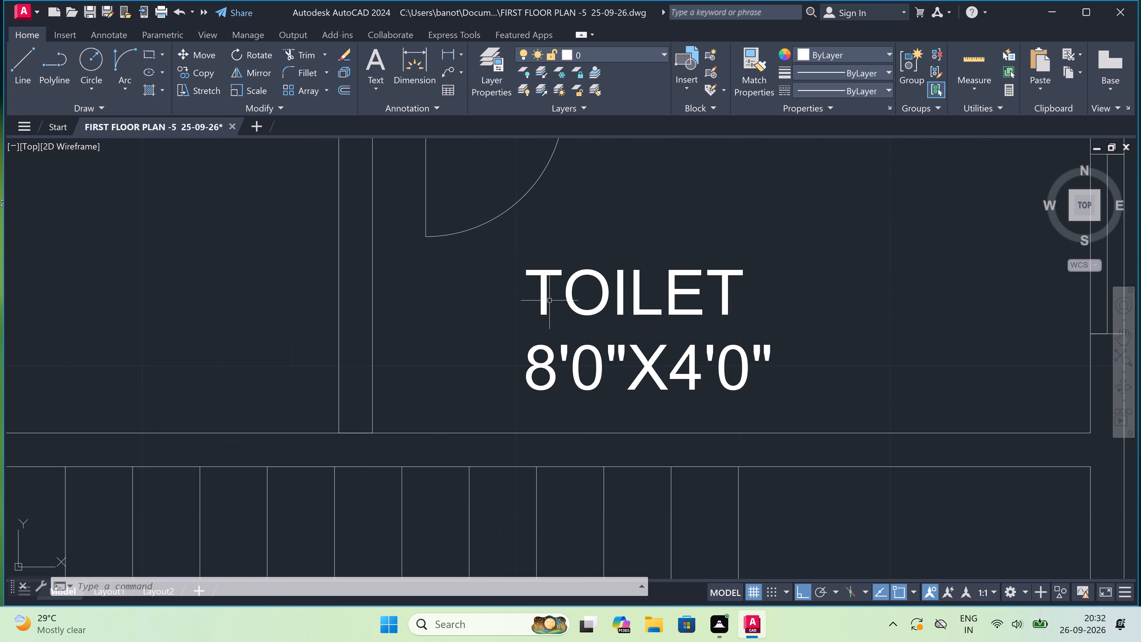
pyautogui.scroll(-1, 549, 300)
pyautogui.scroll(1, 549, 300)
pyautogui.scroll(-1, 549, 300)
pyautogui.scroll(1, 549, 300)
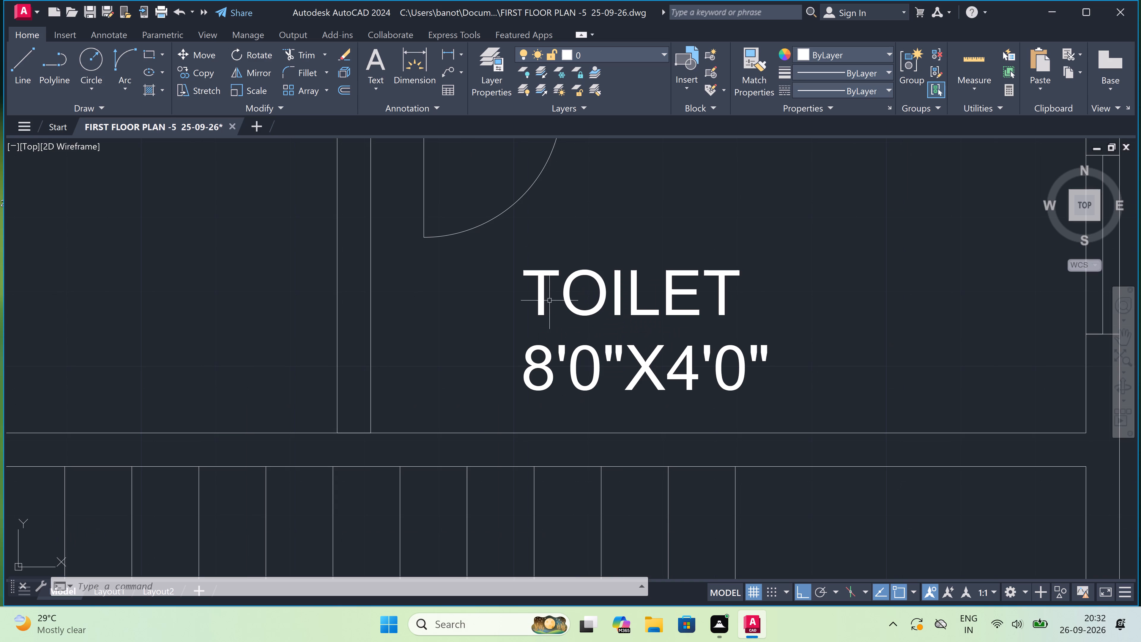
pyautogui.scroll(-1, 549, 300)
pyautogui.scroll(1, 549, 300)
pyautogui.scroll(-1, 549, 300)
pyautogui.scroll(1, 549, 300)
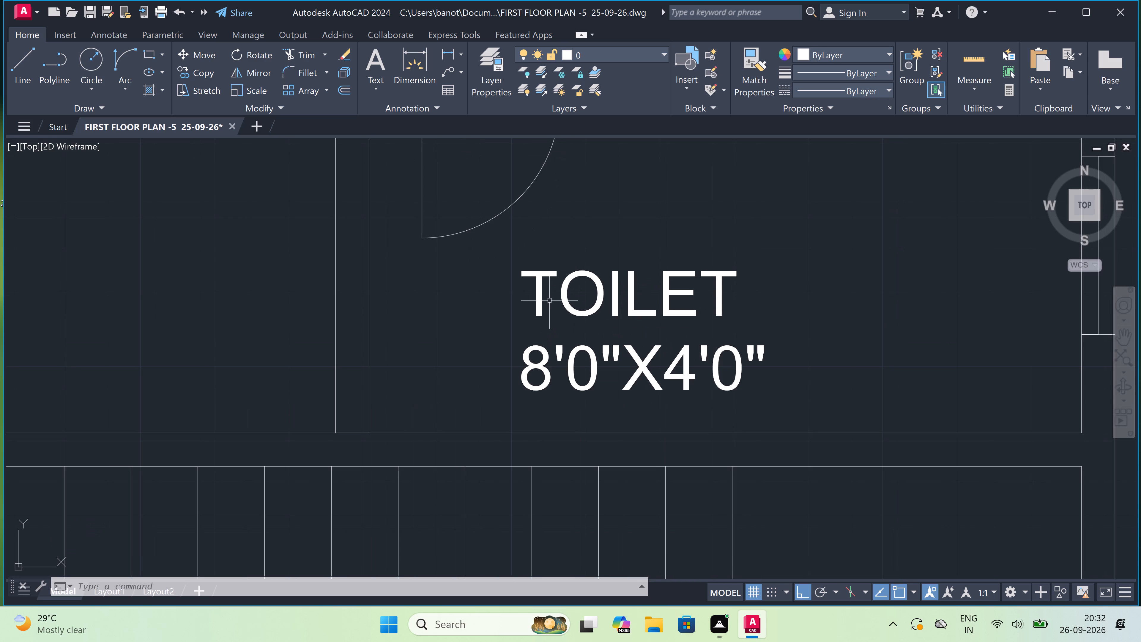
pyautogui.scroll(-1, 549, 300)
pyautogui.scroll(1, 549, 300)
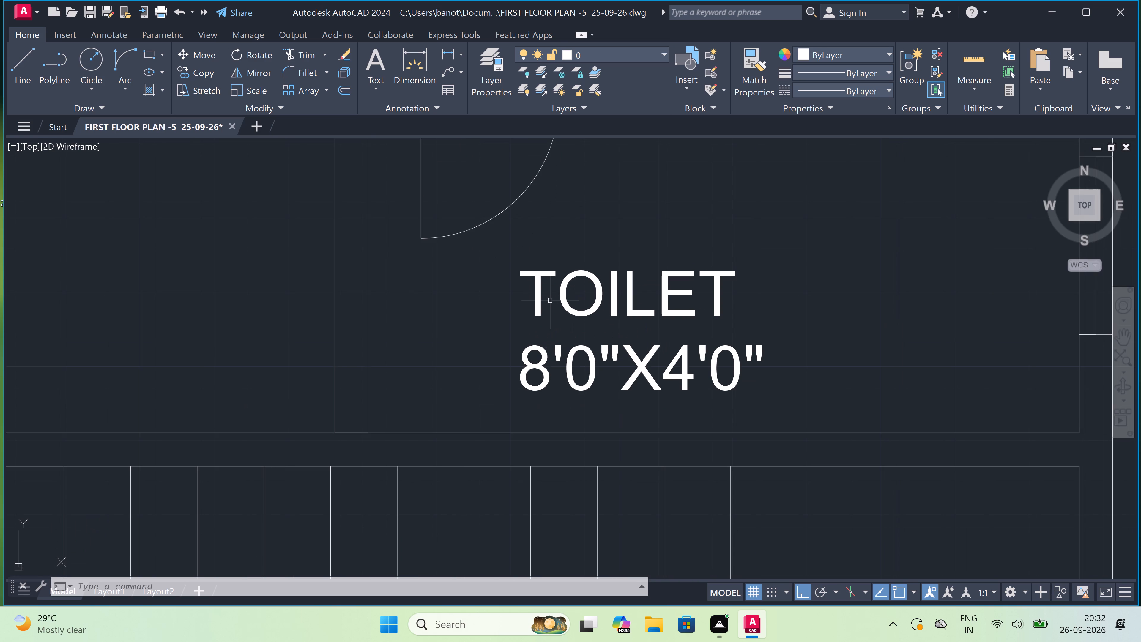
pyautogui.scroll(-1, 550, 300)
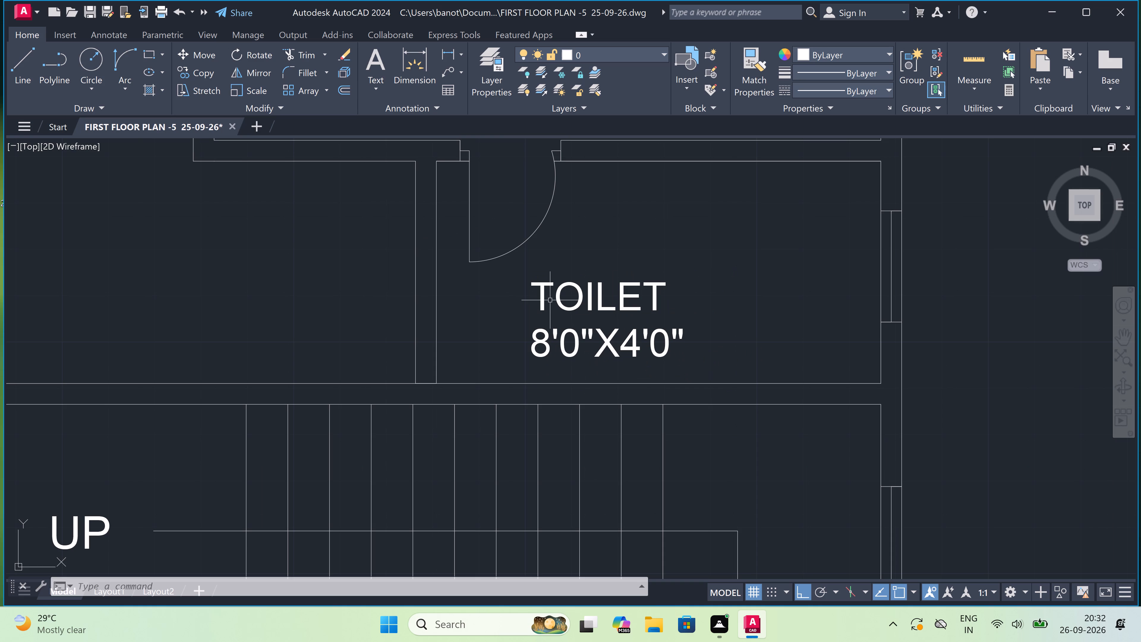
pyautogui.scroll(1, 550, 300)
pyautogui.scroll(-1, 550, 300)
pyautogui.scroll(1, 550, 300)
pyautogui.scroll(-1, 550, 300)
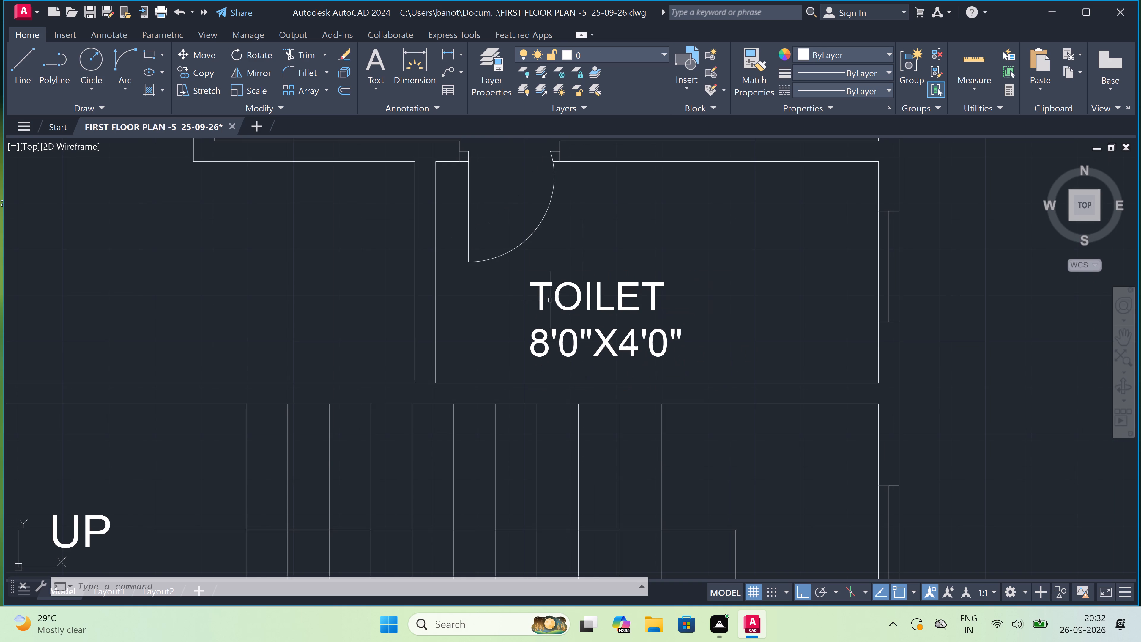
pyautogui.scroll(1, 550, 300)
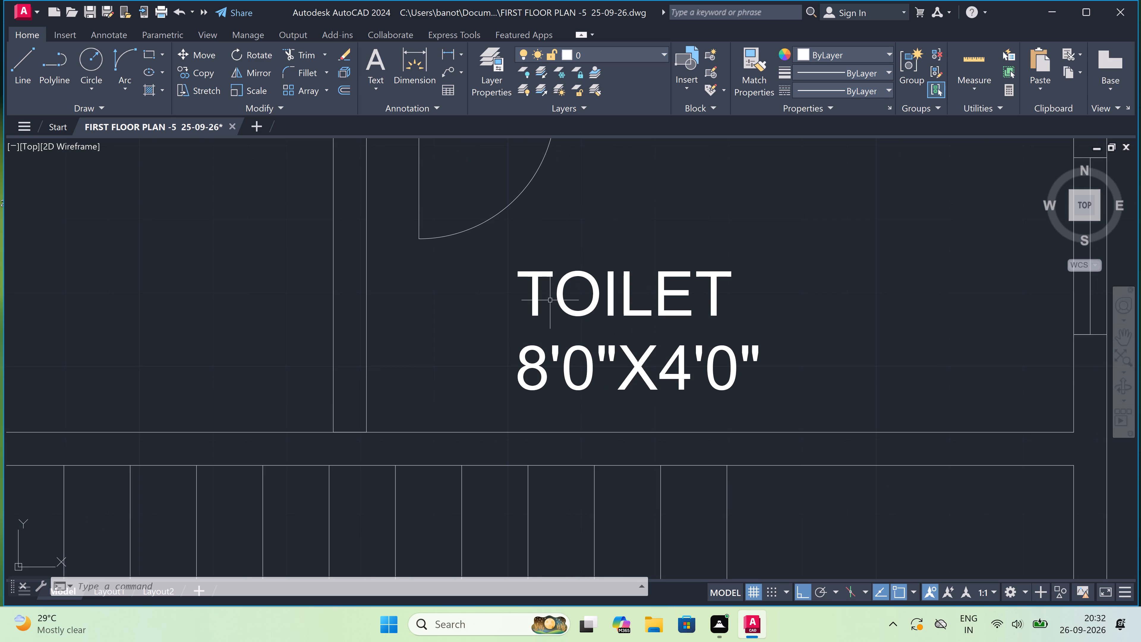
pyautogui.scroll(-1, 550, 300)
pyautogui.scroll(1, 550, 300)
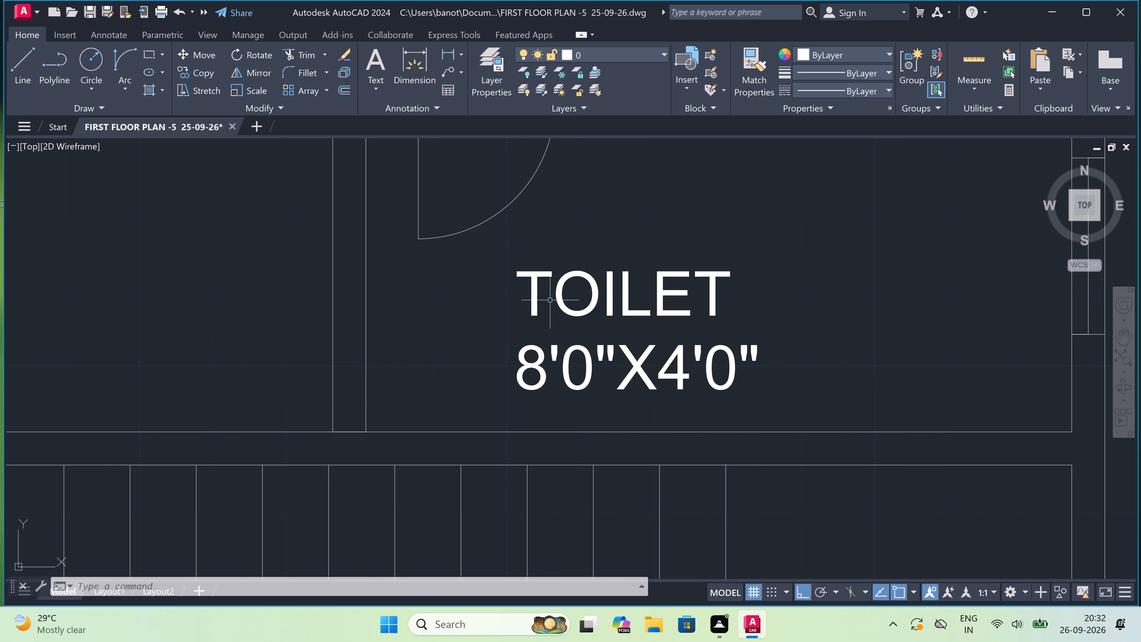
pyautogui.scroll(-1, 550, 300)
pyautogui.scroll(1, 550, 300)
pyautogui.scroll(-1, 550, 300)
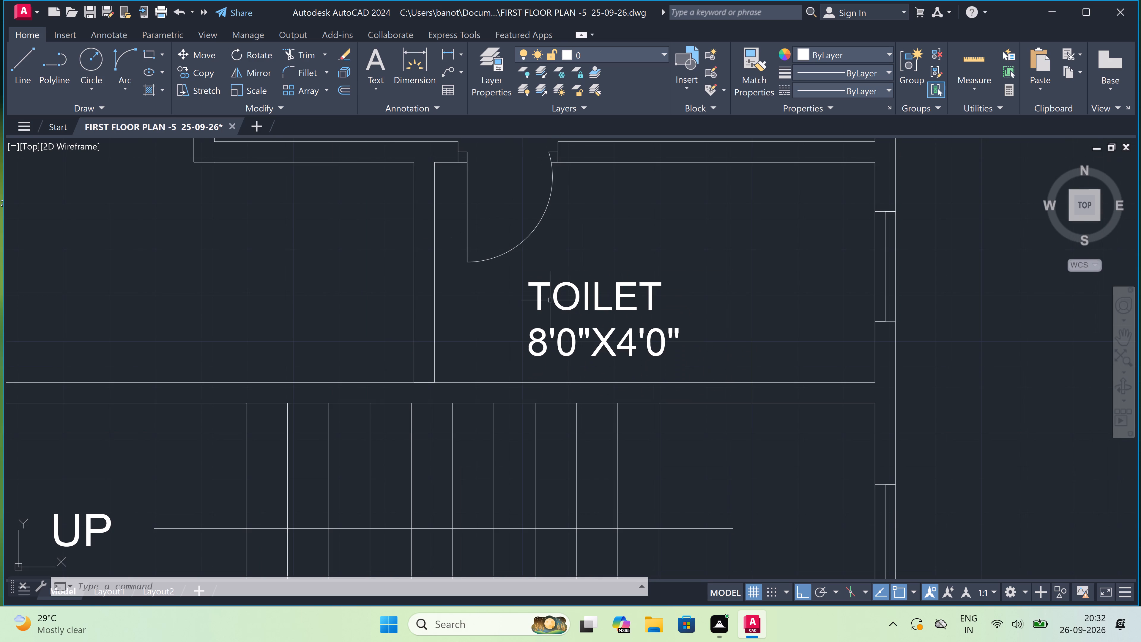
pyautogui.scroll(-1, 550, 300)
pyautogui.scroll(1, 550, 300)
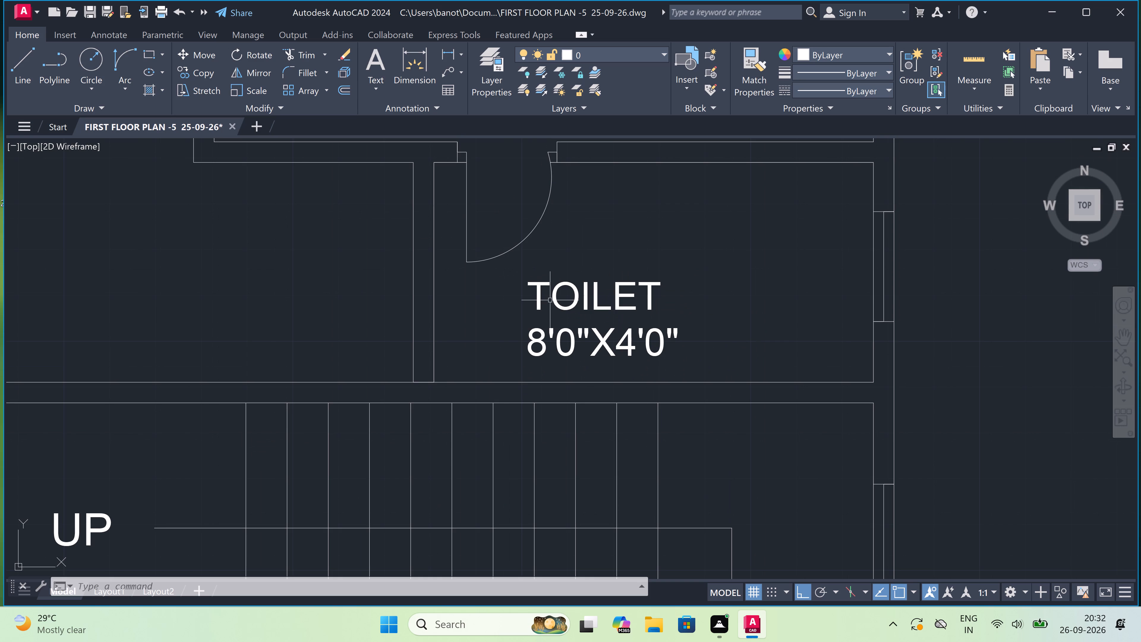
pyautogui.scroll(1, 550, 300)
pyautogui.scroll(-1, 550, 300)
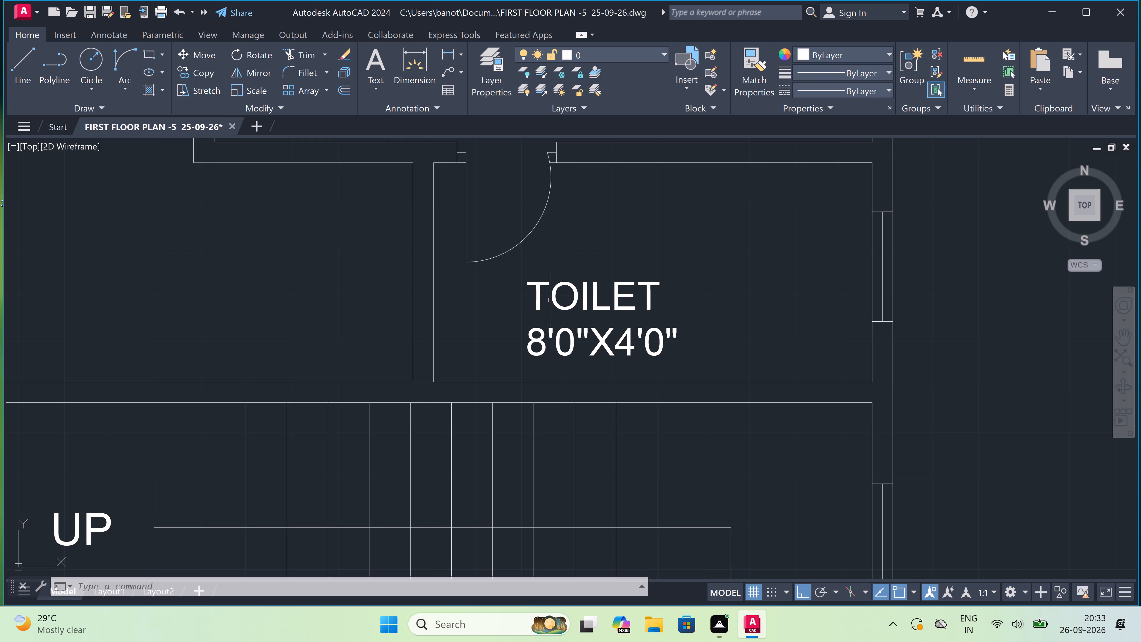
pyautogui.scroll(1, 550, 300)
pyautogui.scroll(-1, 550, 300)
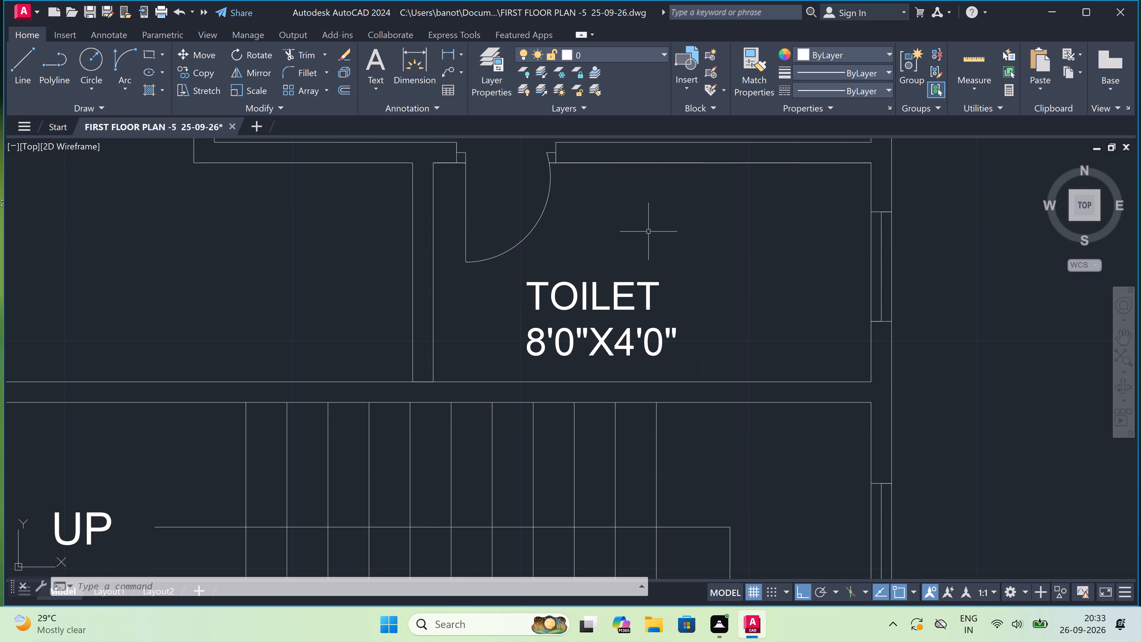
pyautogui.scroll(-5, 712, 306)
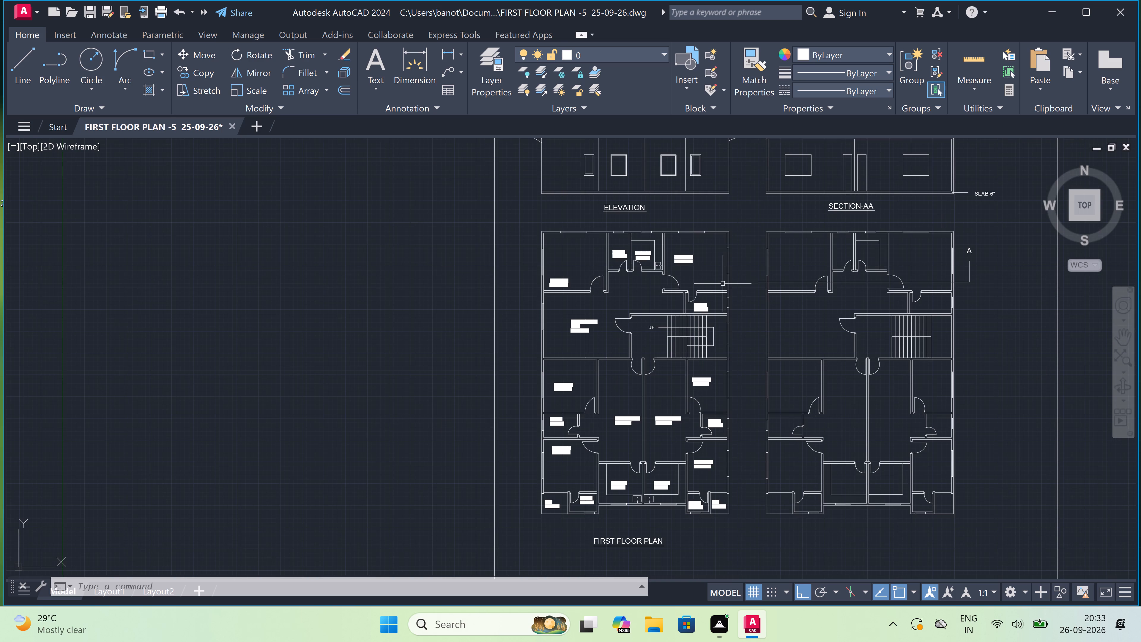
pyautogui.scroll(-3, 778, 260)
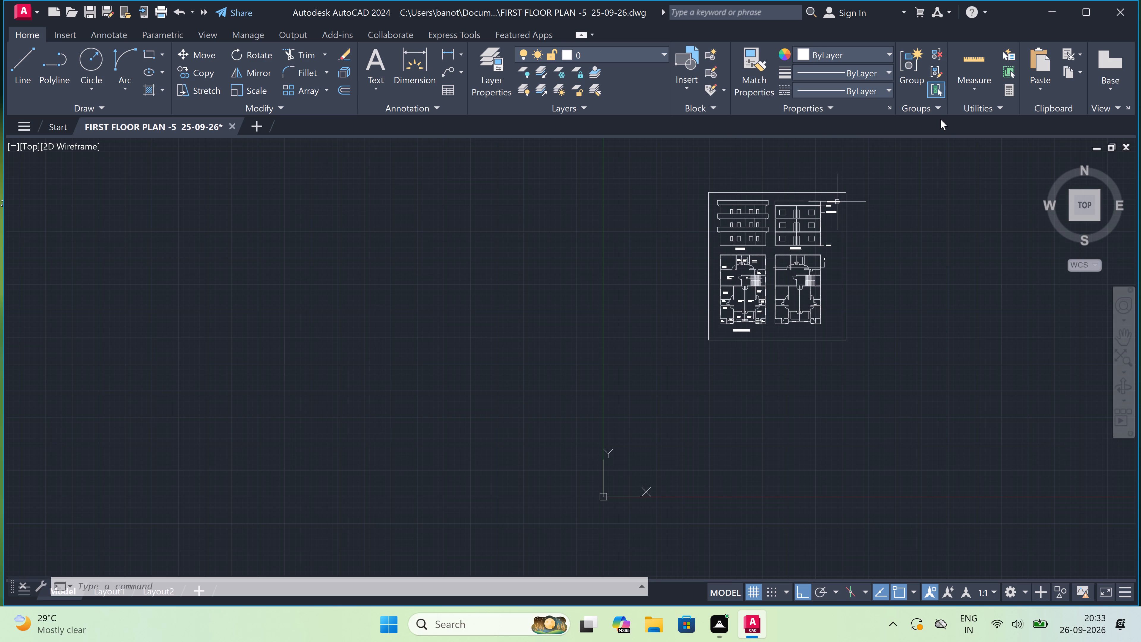
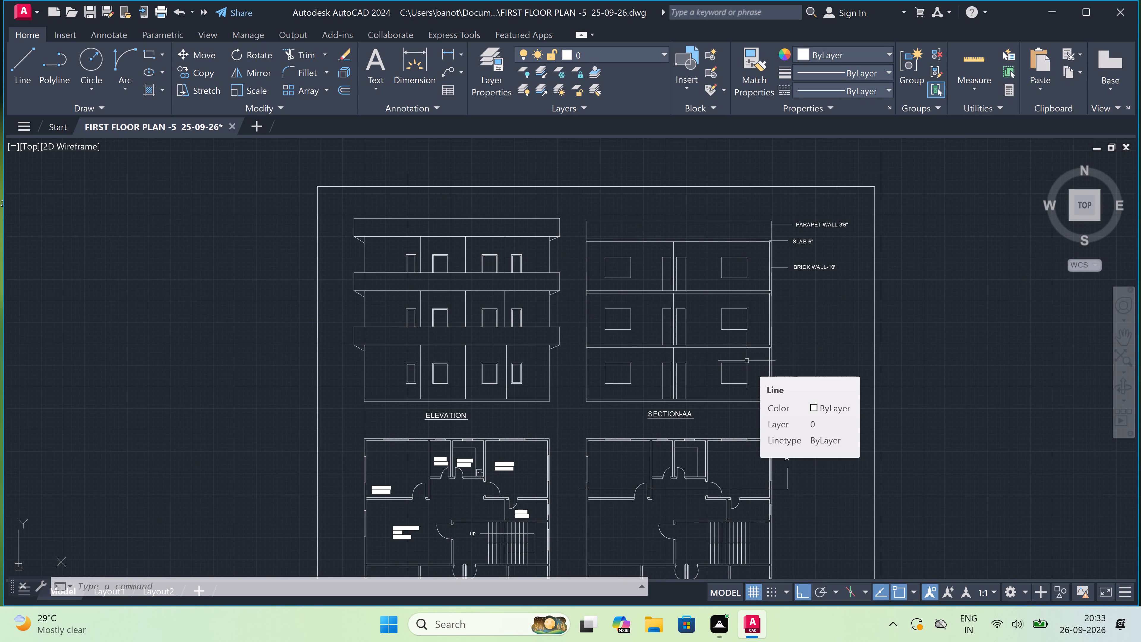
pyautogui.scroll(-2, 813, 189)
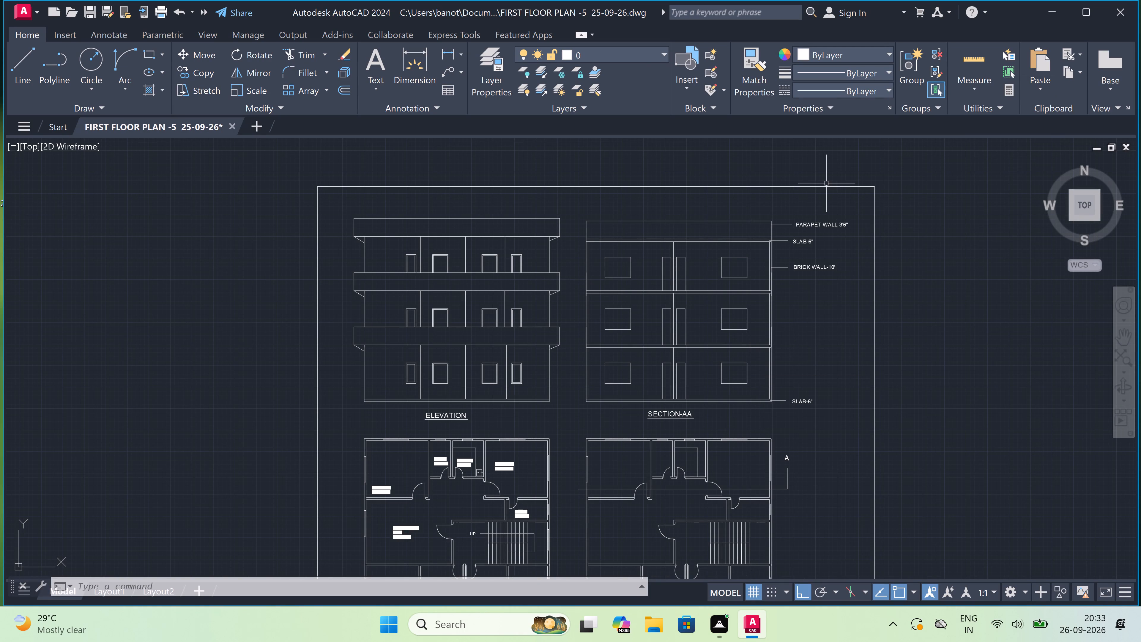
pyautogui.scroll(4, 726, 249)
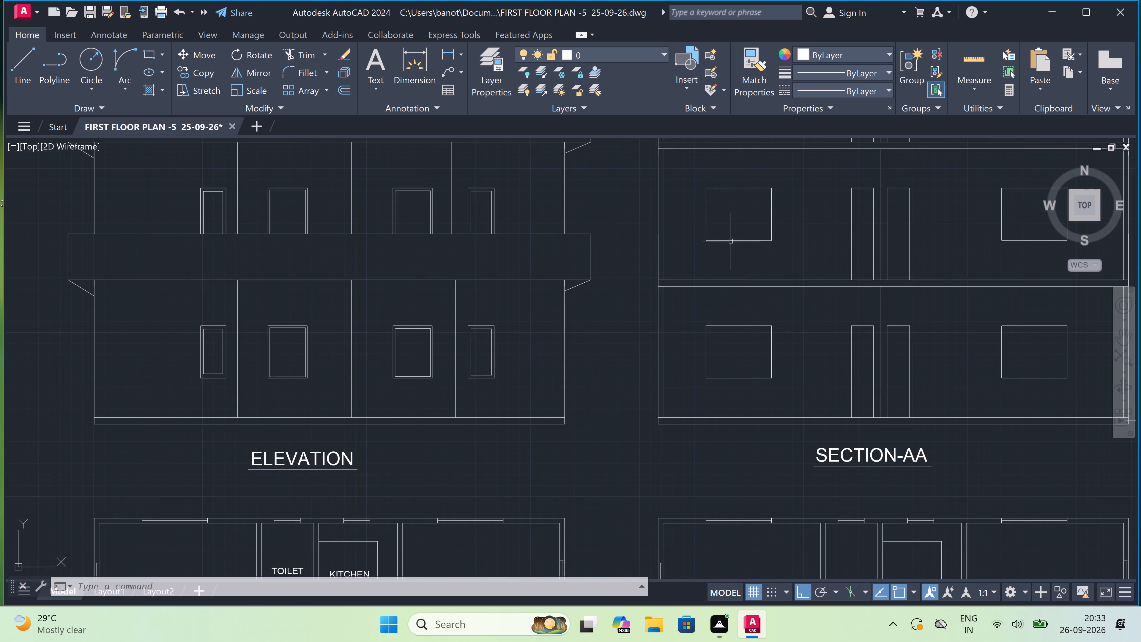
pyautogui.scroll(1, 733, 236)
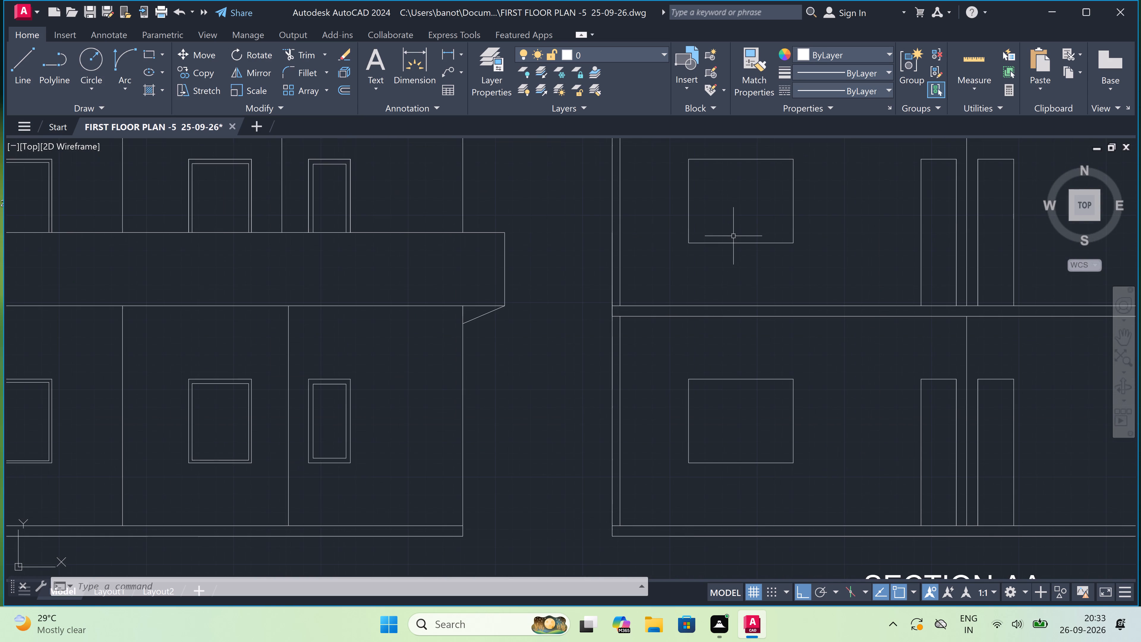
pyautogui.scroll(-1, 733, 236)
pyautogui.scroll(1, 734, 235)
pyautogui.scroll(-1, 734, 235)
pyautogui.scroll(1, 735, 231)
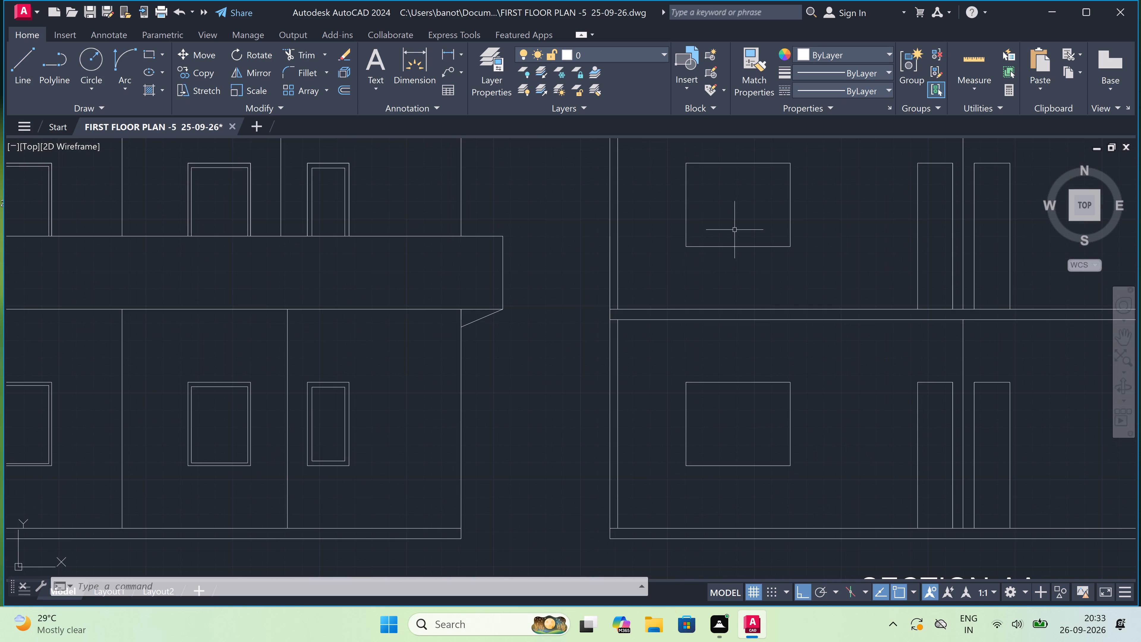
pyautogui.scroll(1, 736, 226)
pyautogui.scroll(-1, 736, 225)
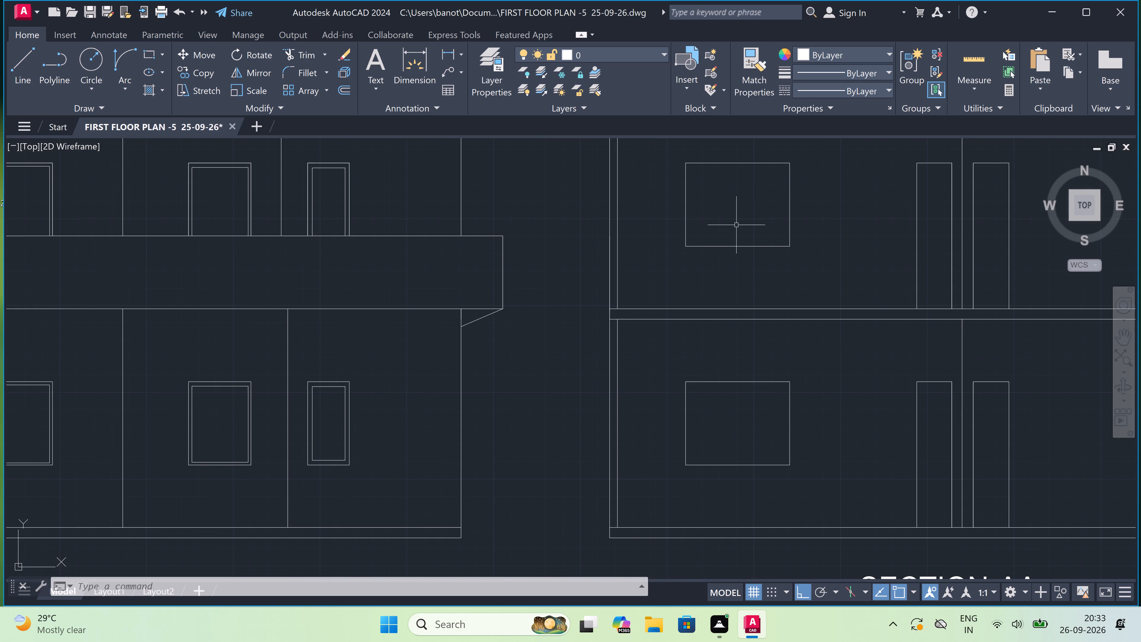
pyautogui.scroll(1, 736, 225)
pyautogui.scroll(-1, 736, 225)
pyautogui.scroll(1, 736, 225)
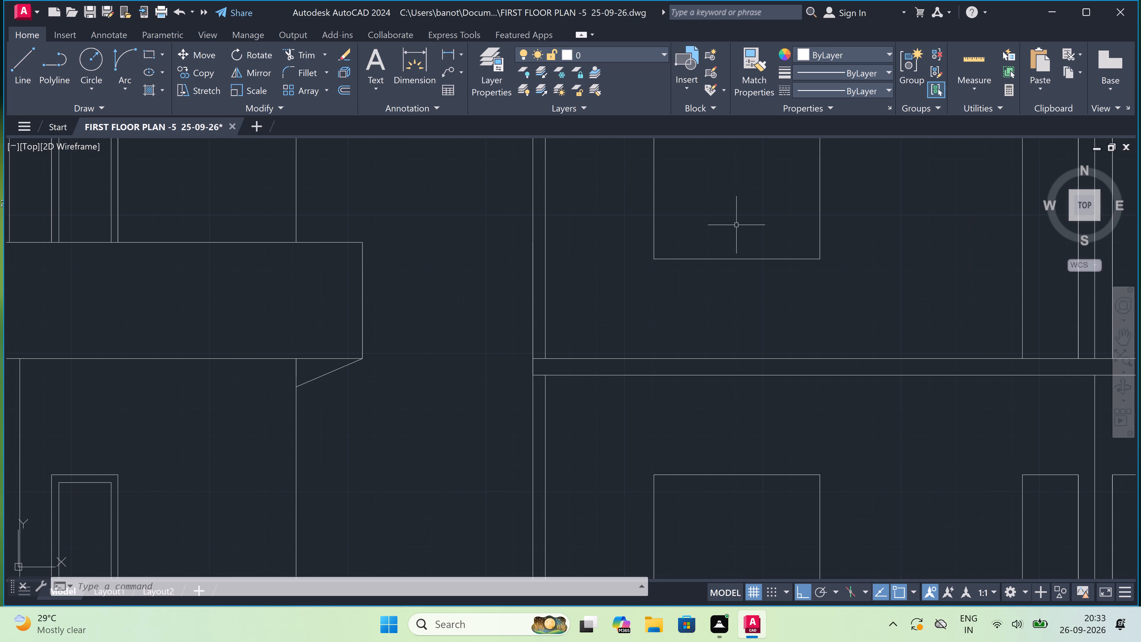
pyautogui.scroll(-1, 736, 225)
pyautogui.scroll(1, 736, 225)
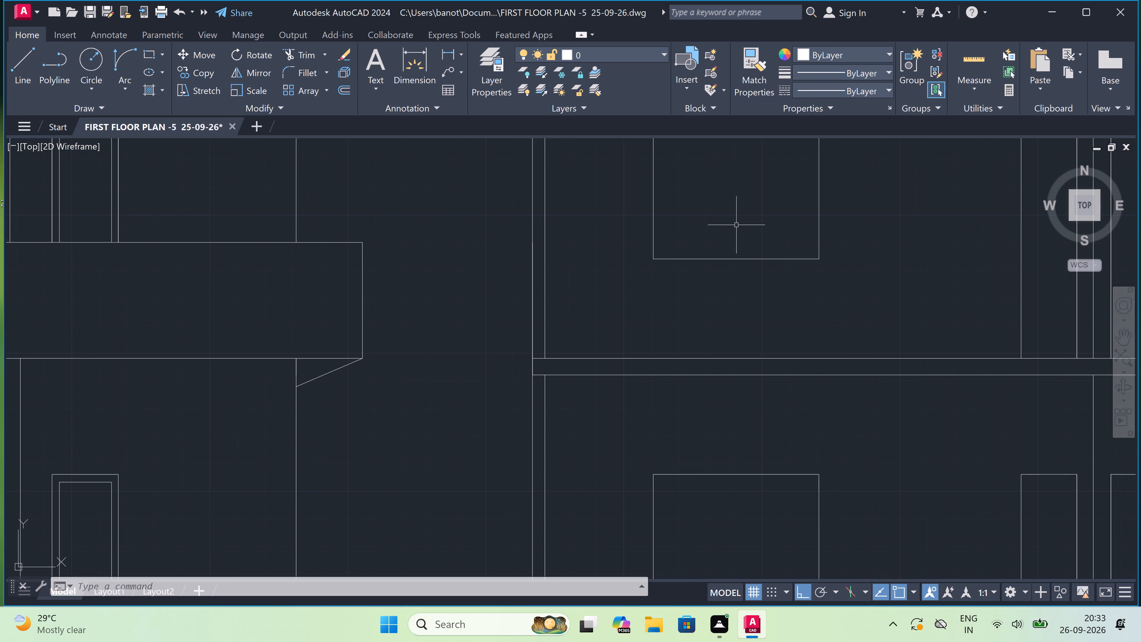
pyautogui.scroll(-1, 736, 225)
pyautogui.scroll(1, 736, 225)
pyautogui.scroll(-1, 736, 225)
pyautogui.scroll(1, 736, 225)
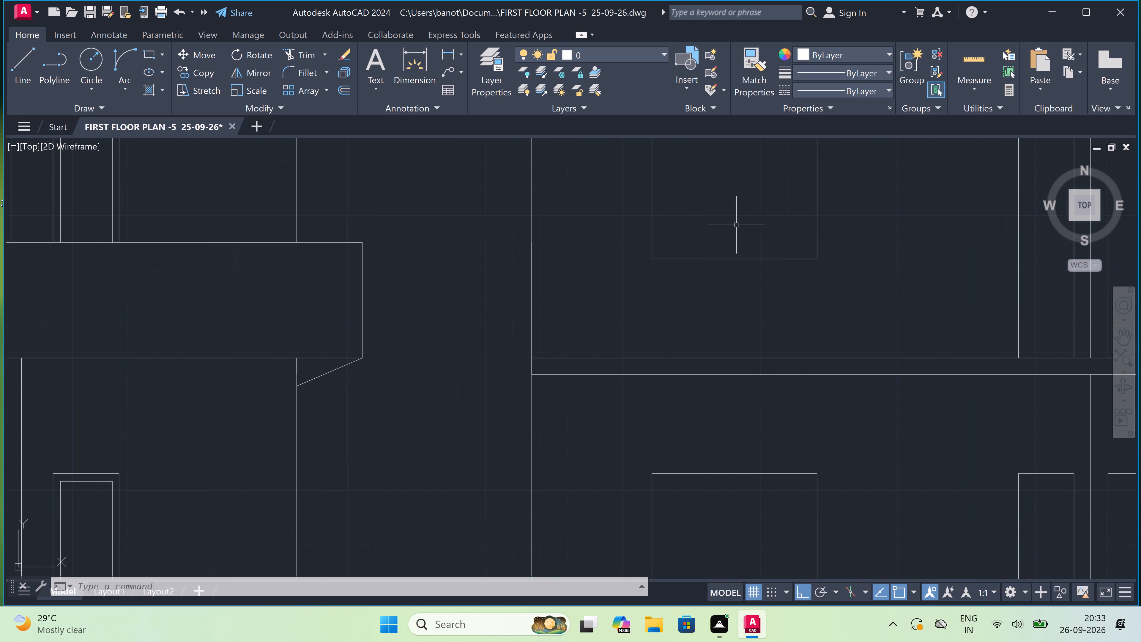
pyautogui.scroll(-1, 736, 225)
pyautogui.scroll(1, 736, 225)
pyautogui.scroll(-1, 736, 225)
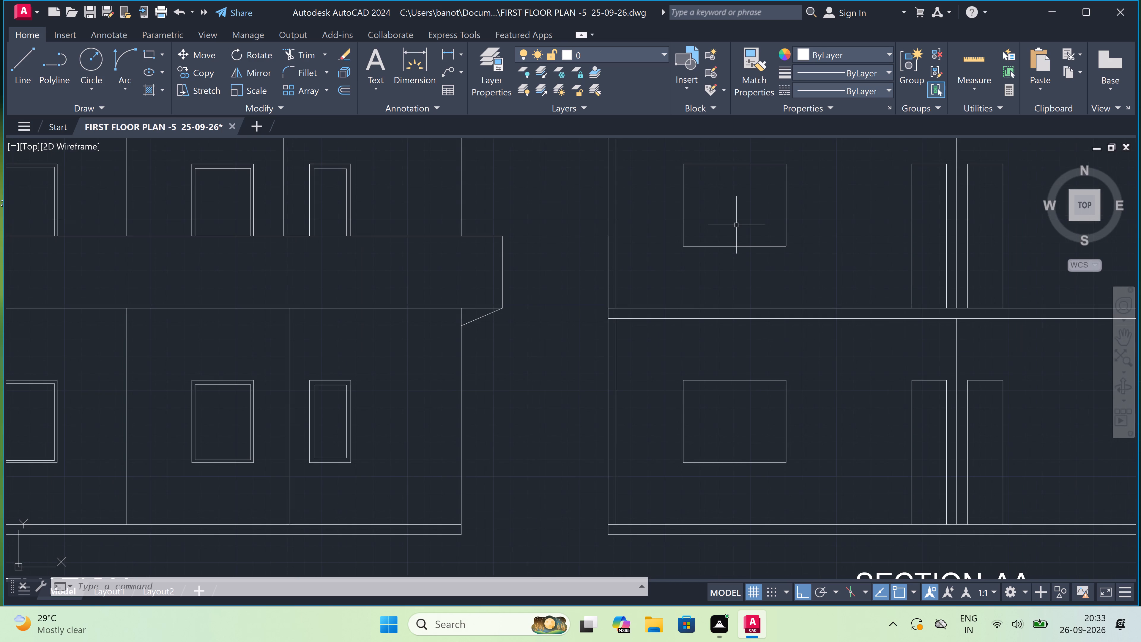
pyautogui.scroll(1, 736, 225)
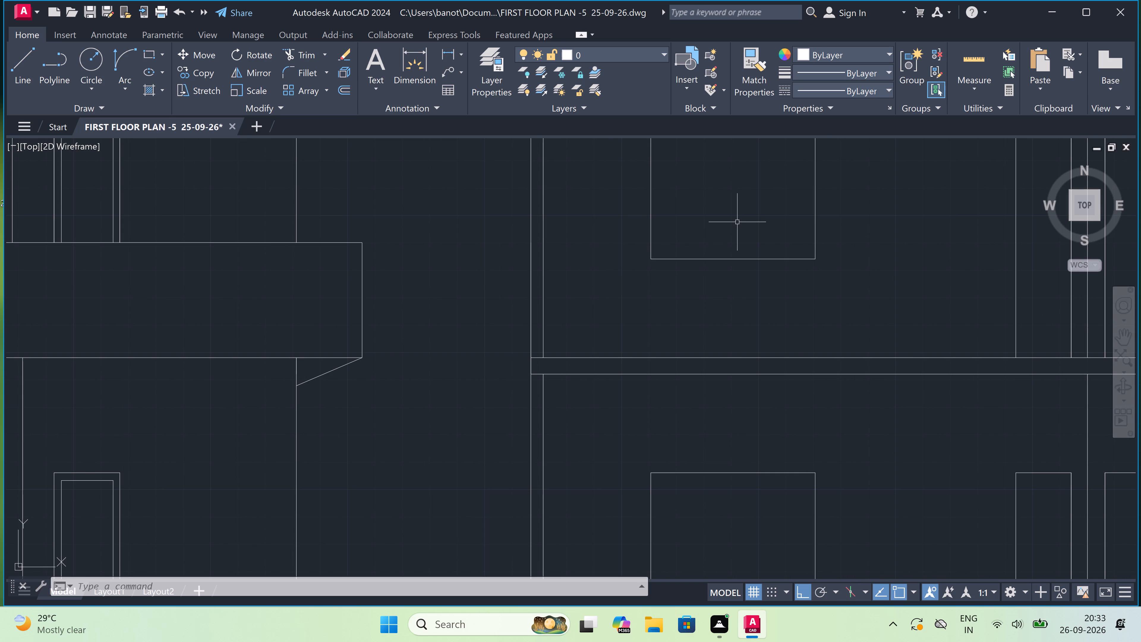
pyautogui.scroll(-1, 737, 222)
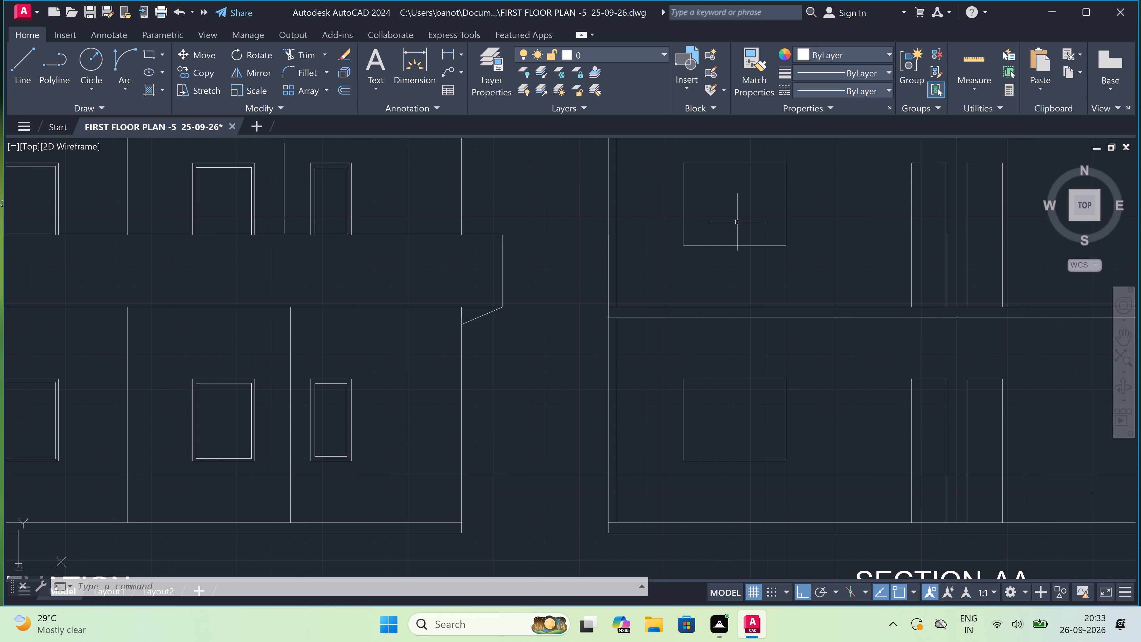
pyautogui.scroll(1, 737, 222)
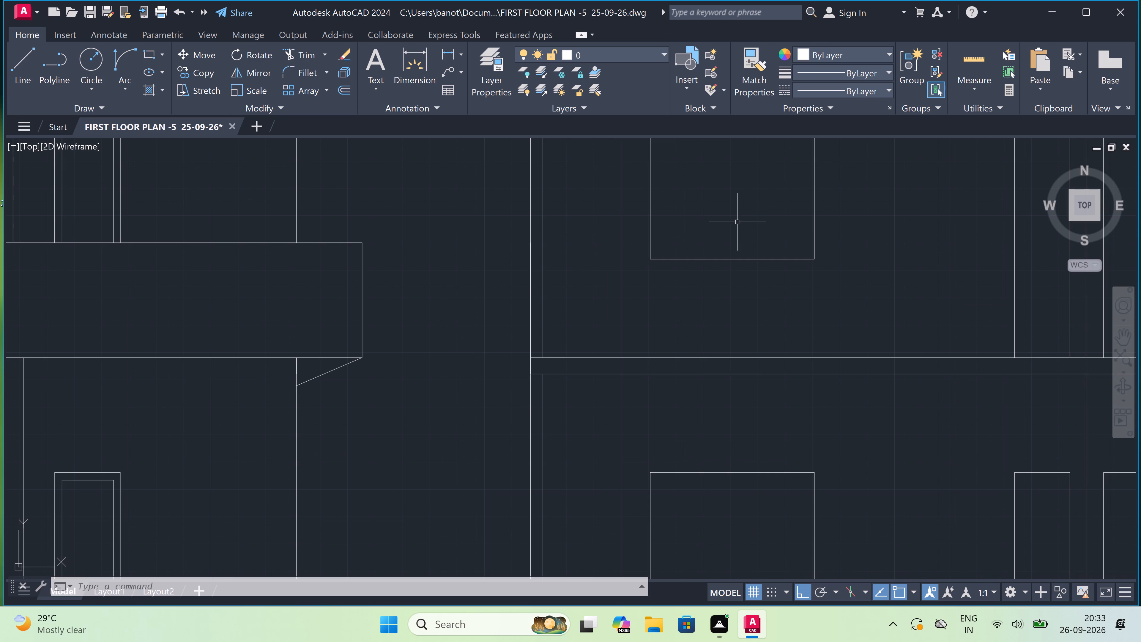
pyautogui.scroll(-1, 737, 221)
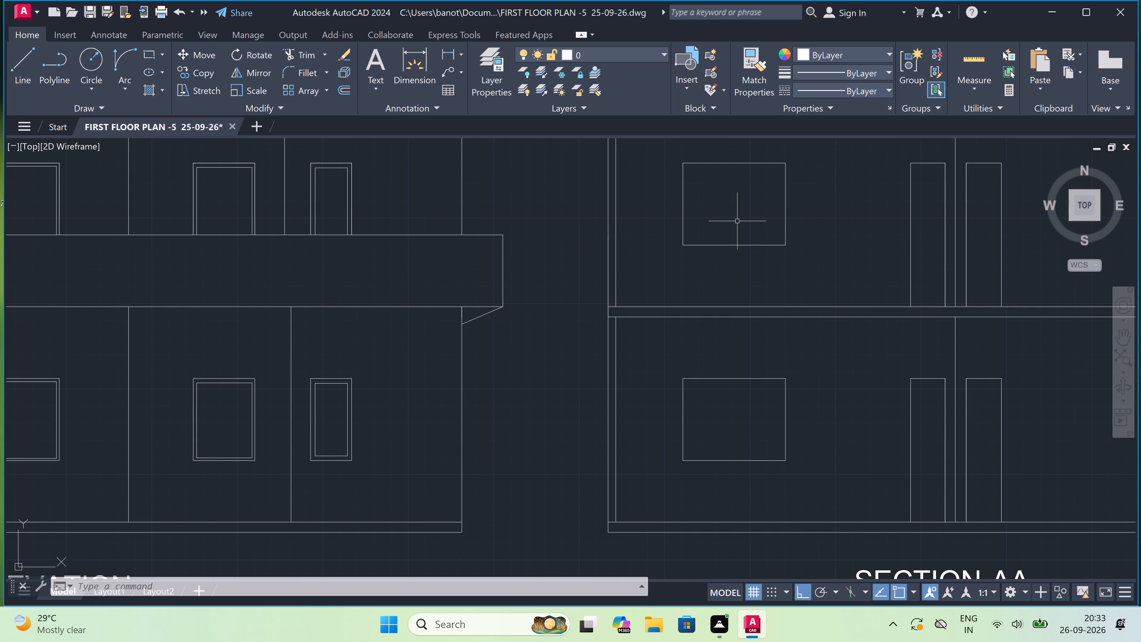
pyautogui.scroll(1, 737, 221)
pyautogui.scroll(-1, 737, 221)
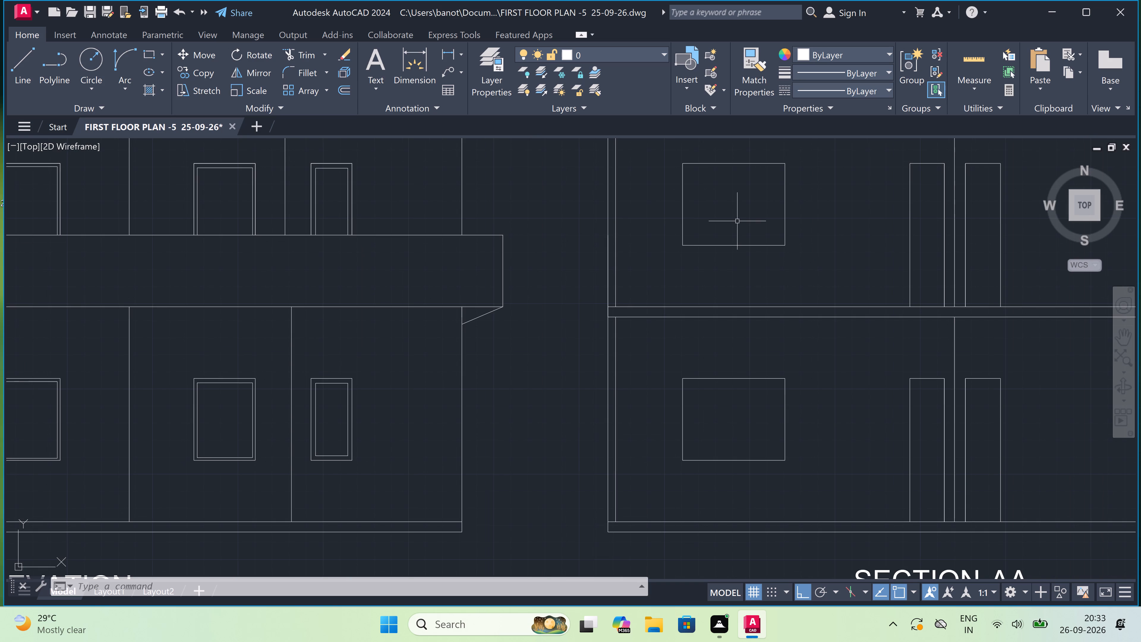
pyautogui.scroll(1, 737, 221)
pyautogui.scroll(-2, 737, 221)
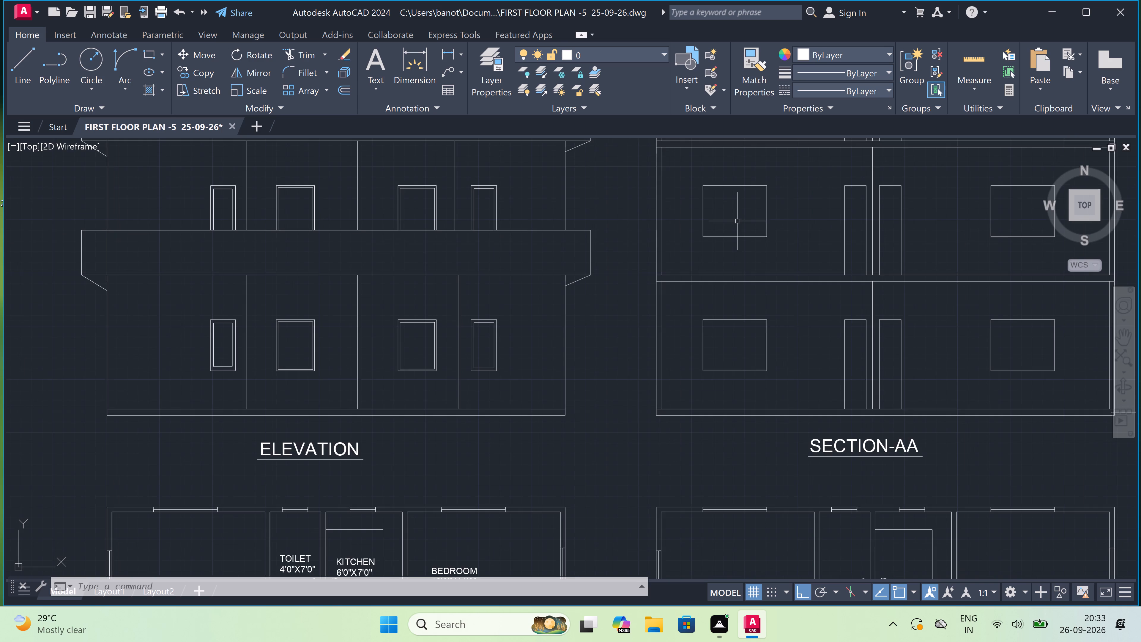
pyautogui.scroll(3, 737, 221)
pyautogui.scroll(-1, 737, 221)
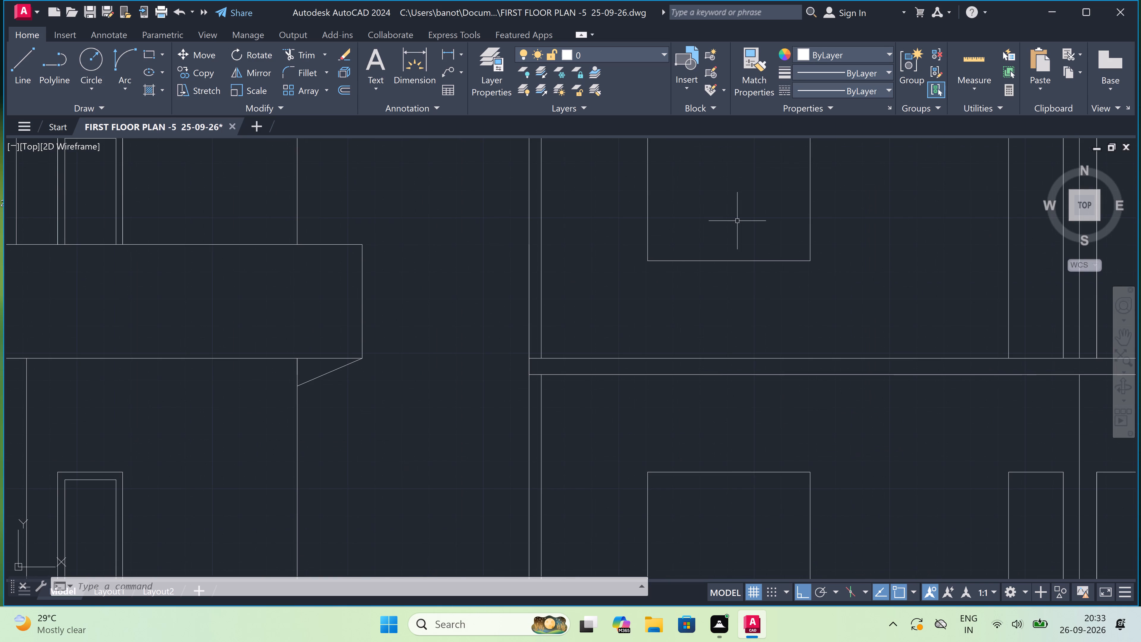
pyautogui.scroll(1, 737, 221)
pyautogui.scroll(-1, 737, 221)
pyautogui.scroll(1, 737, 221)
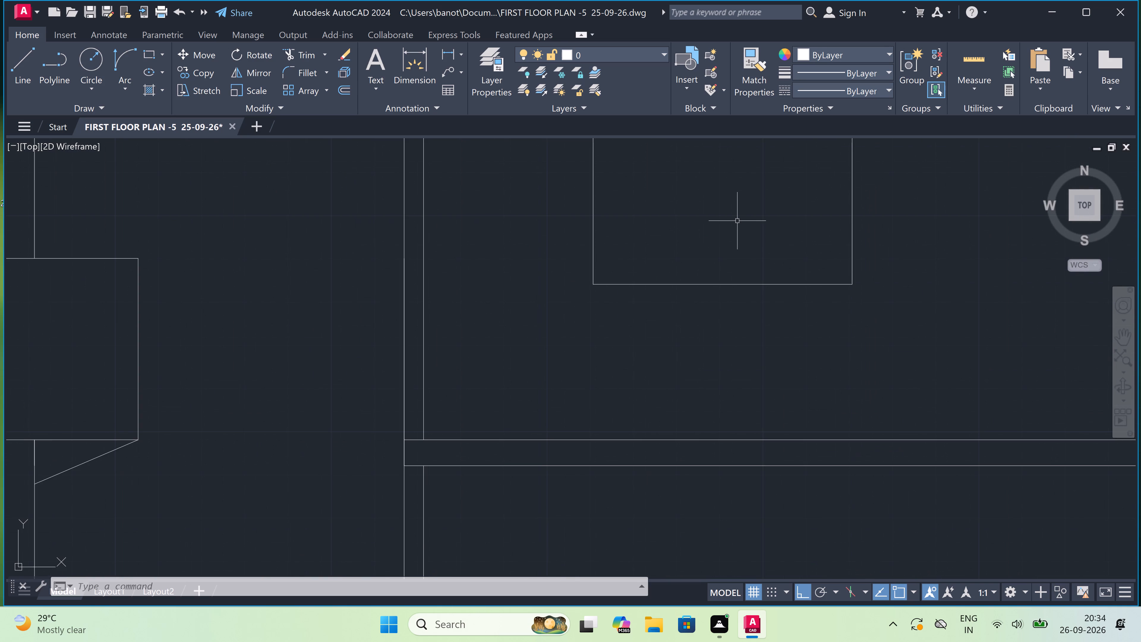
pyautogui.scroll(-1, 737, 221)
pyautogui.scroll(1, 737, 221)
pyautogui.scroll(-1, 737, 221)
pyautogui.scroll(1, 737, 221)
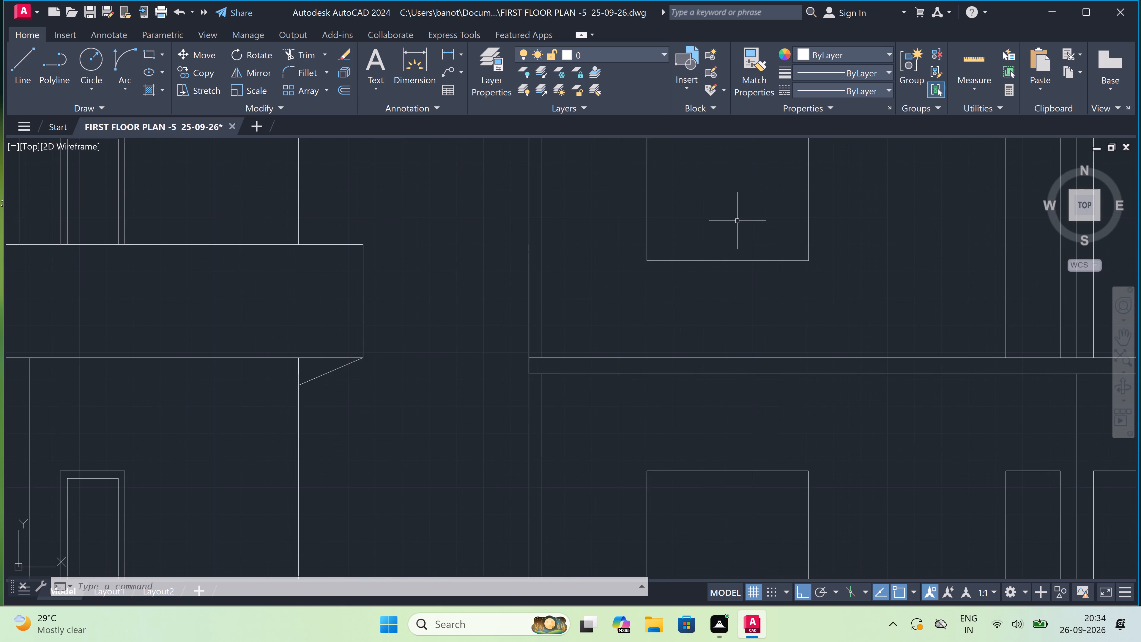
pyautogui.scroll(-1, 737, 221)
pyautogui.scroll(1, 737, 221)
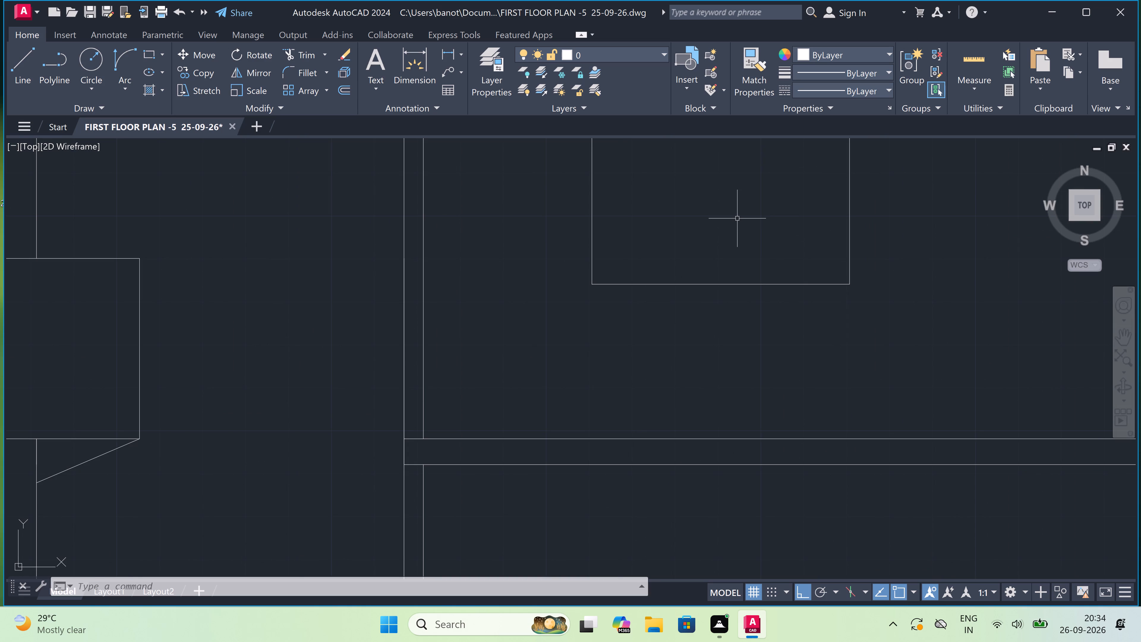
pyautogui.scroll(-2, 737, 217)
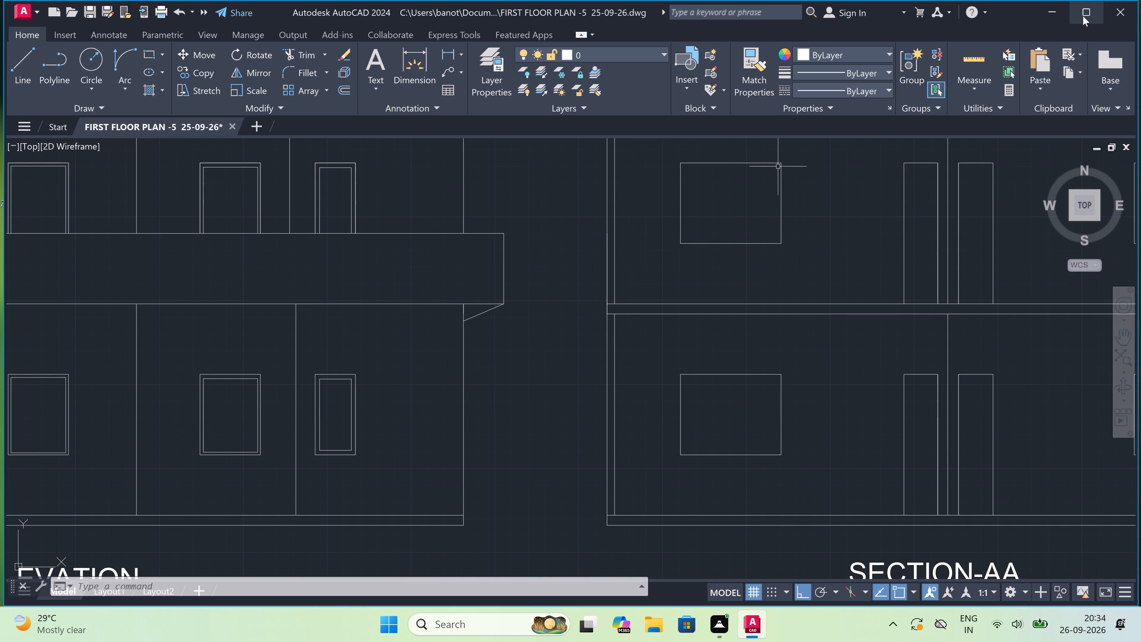
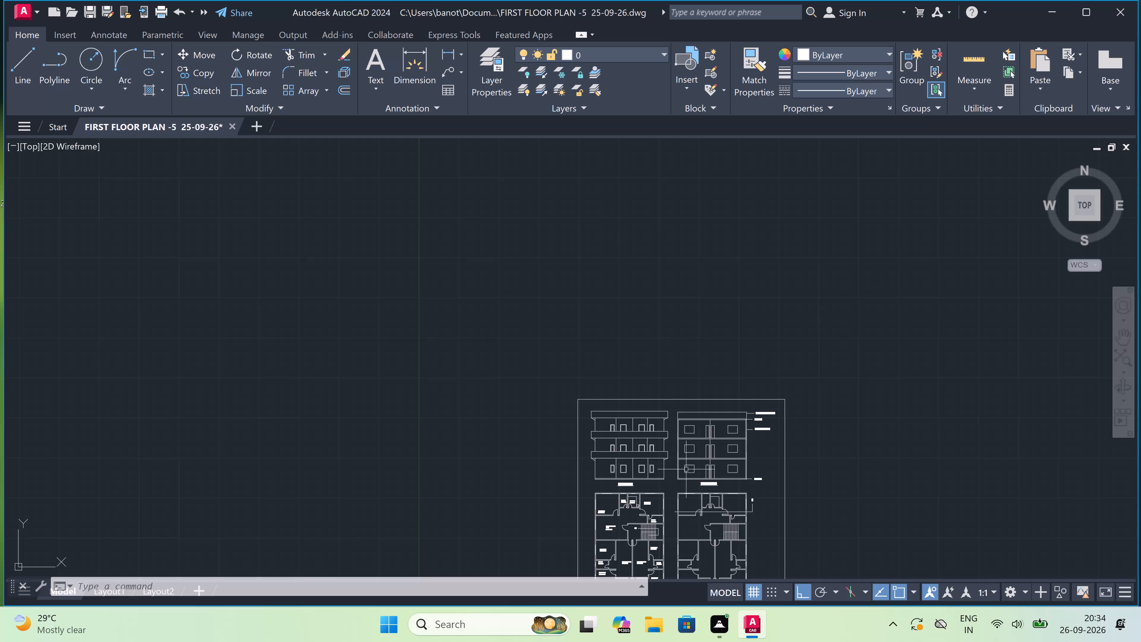
# Set up the plot with the DWG To PDF.pc3 plotter and ISO A4 (297.00 x 210.00 MM) paper.
pyautogui.scroll(2, 693, 485)
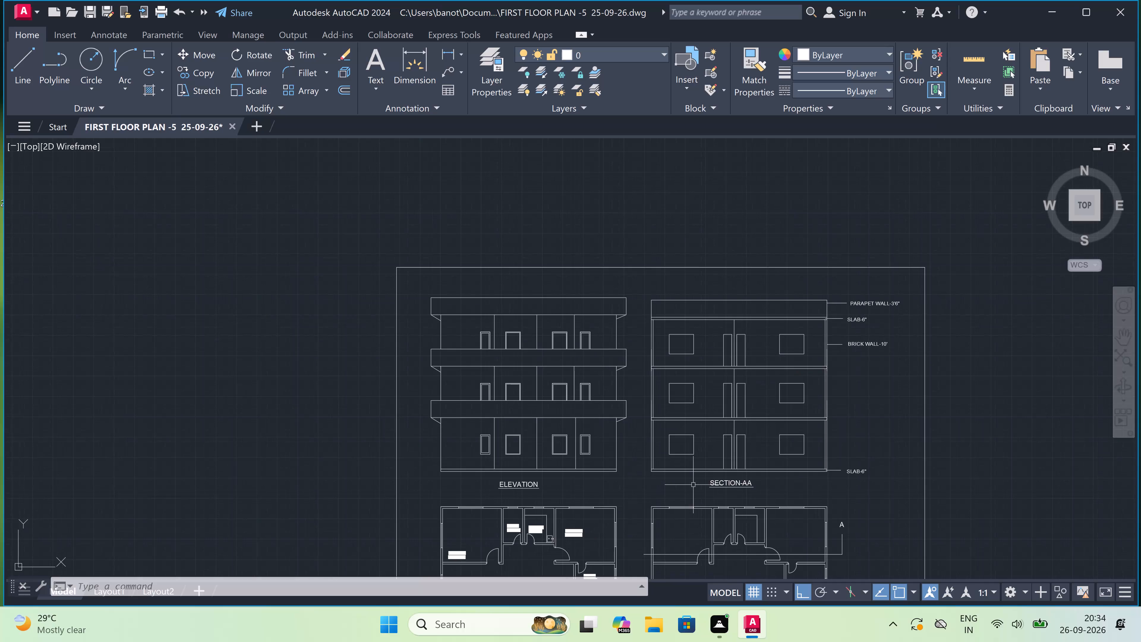
pyautogui.hotkey('ctrl', 'p')
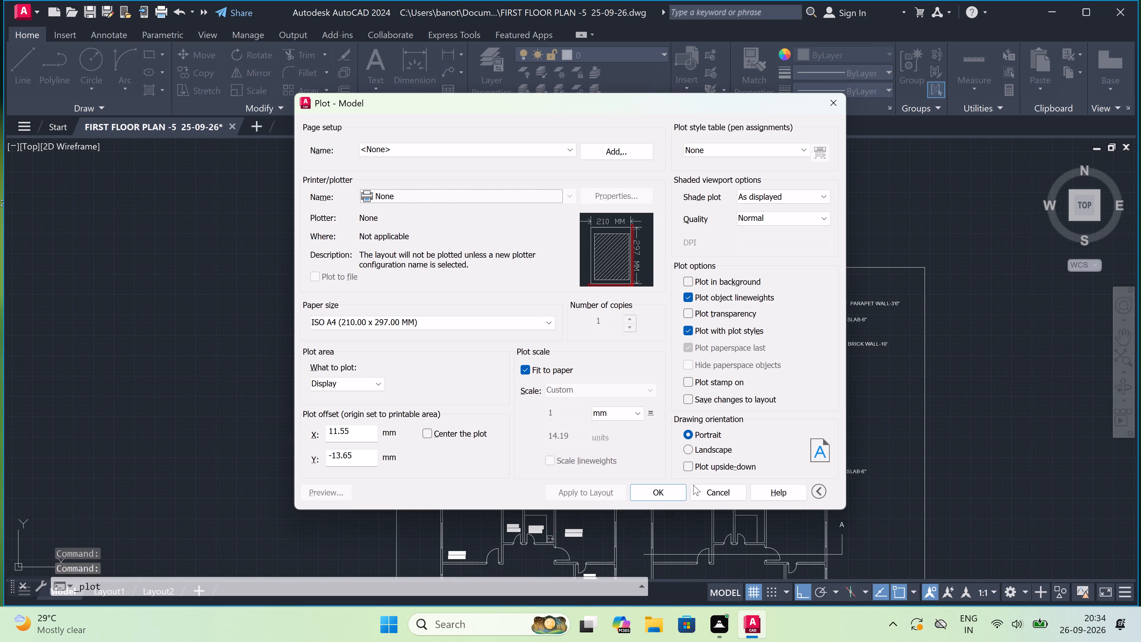
pyautogui.click(507, 199)
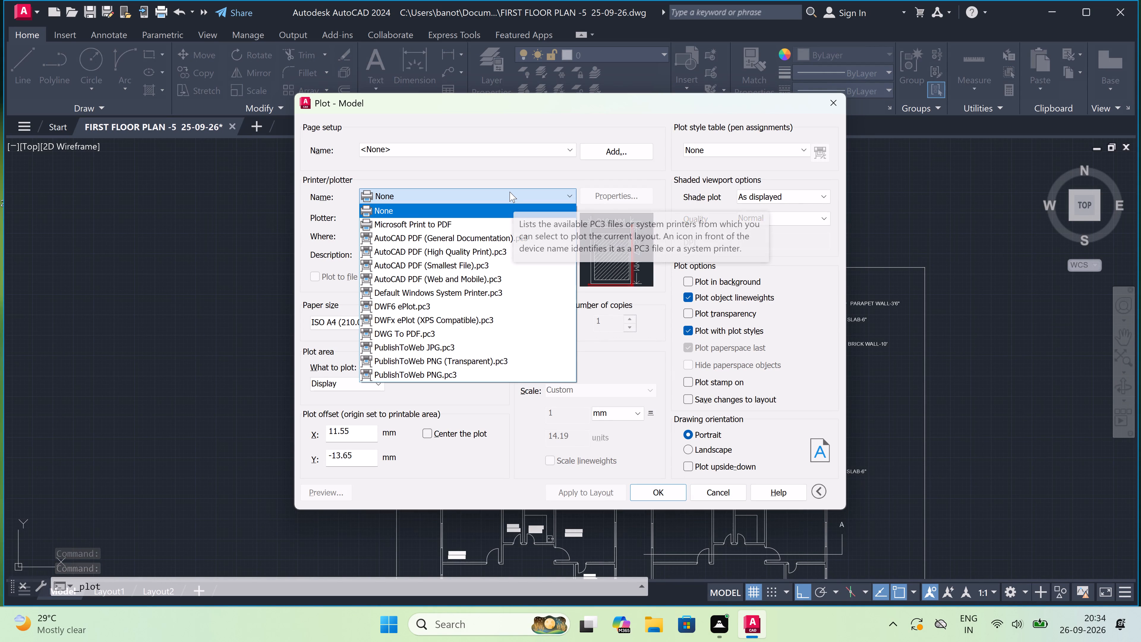
pyautogui.click(390, 339)
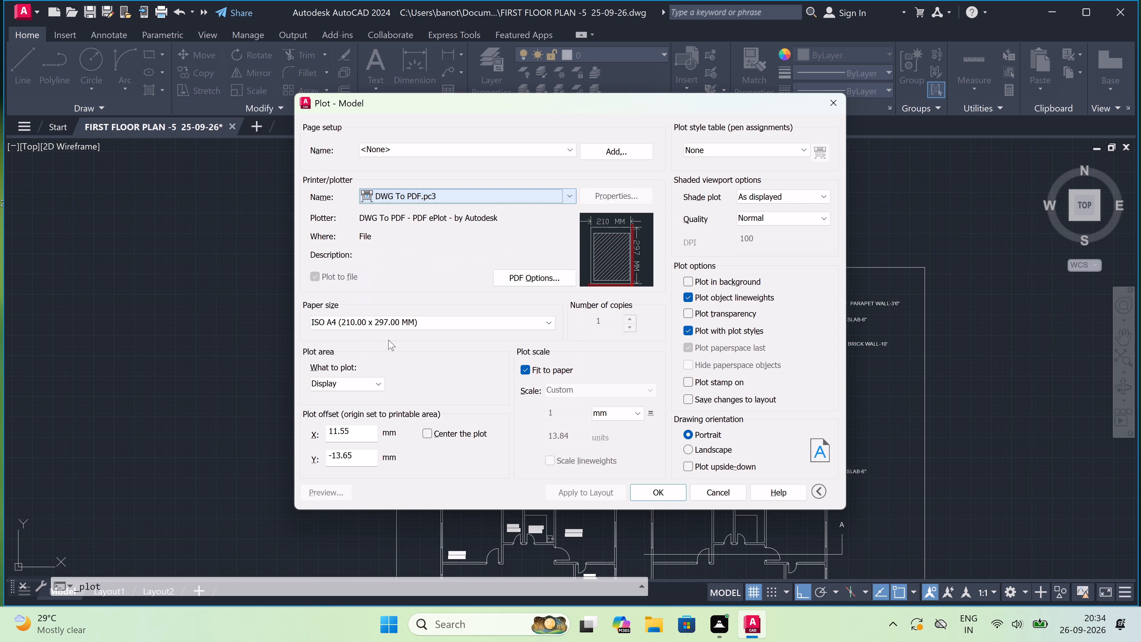
pyautogui.click(392, 326)
pyautogui.click(382, 342)
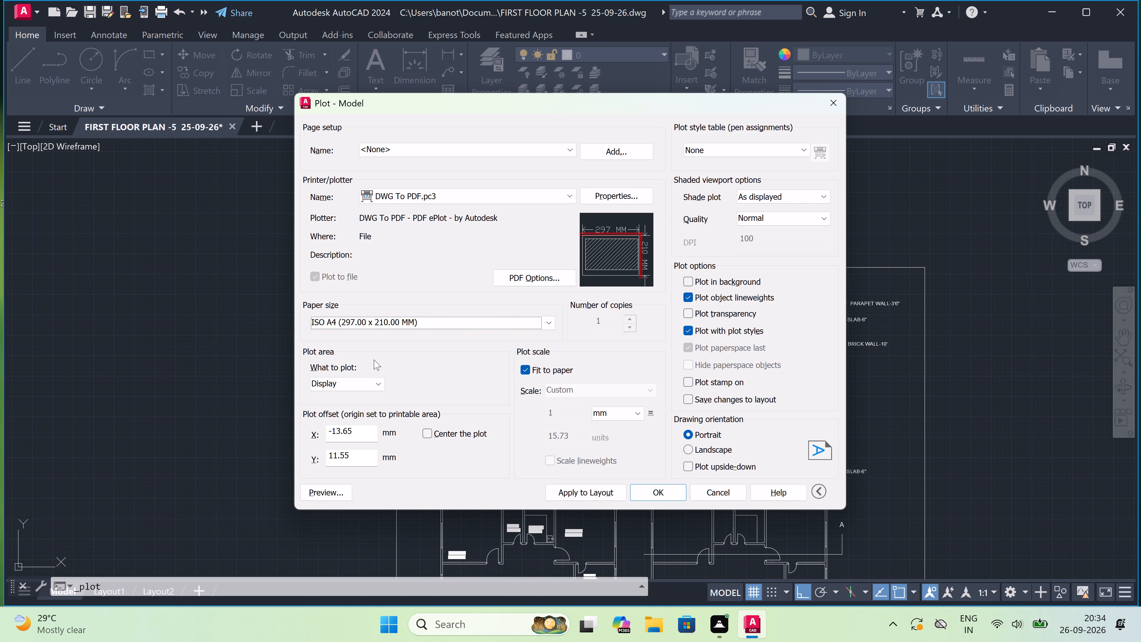
# Define the plot area as a window spanning opposite corners of the sheet's outer border.
pyautogui.click(369, 379)
pyautogui.click(363, 423)
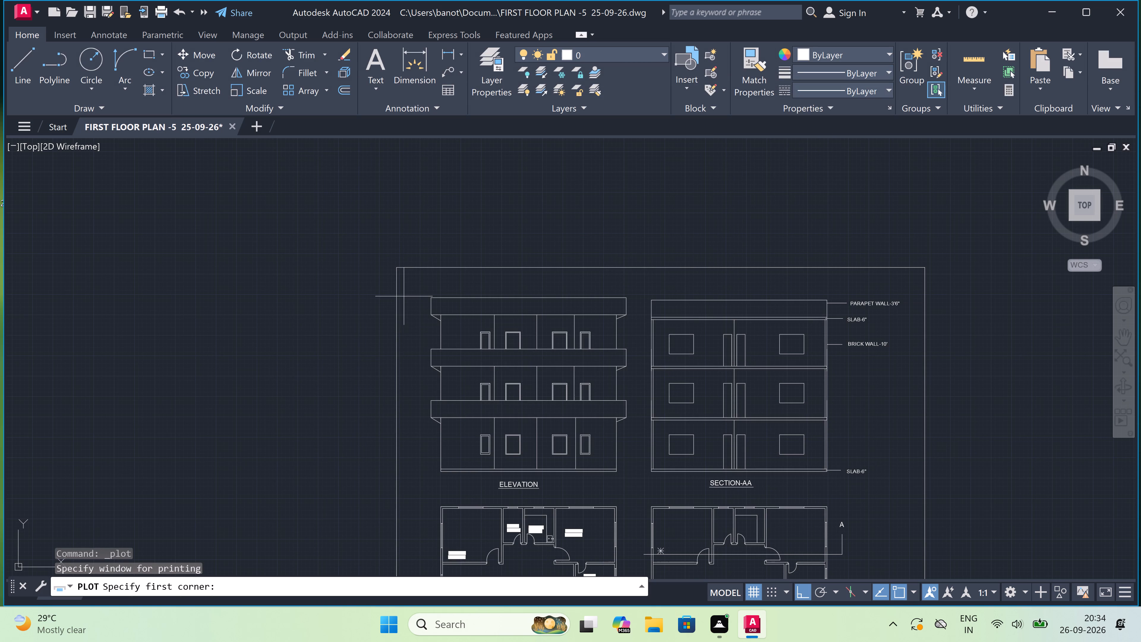
pyautogui.click(398, 269)
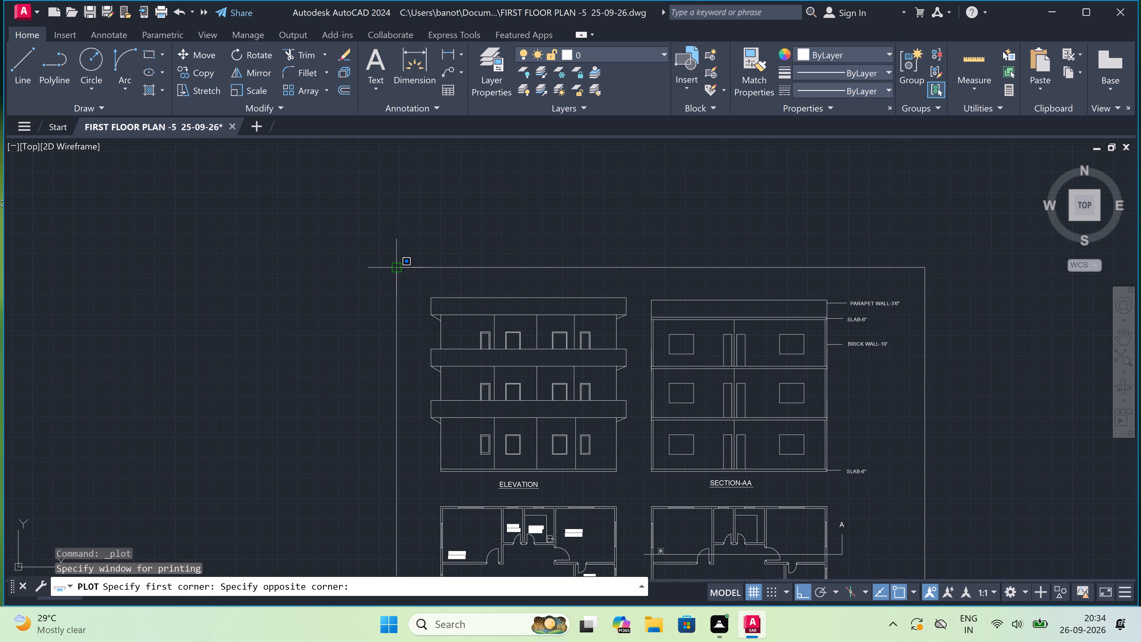
pyautogui.scroll(-6, 418, 319)
pyautogui.scroll(4, 426, 364)
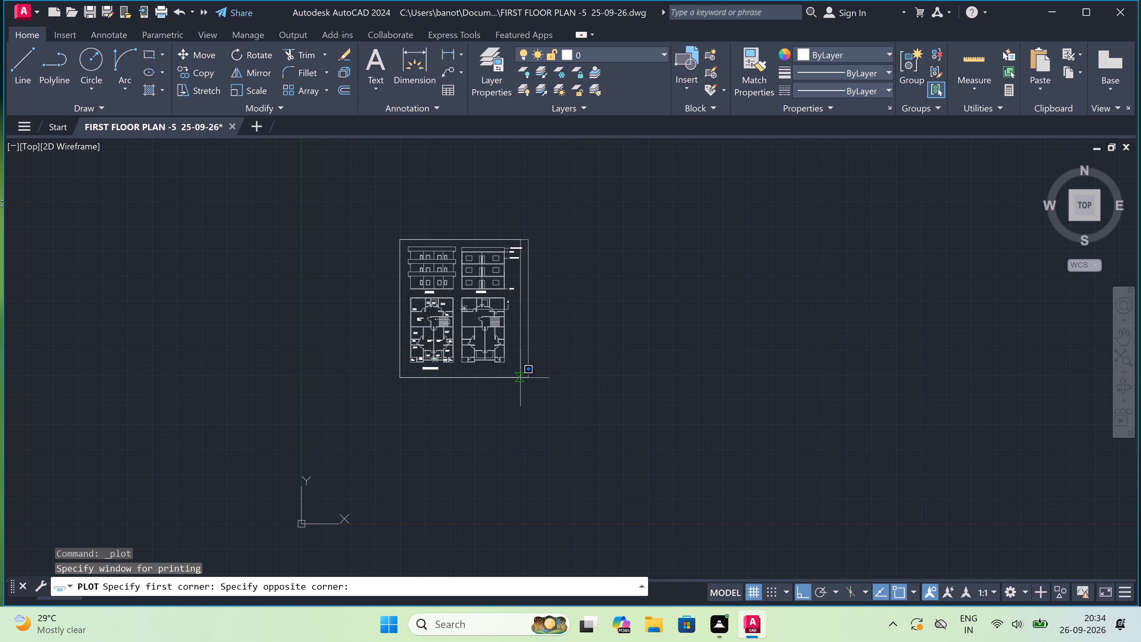
pyautogui.click(529, 376)
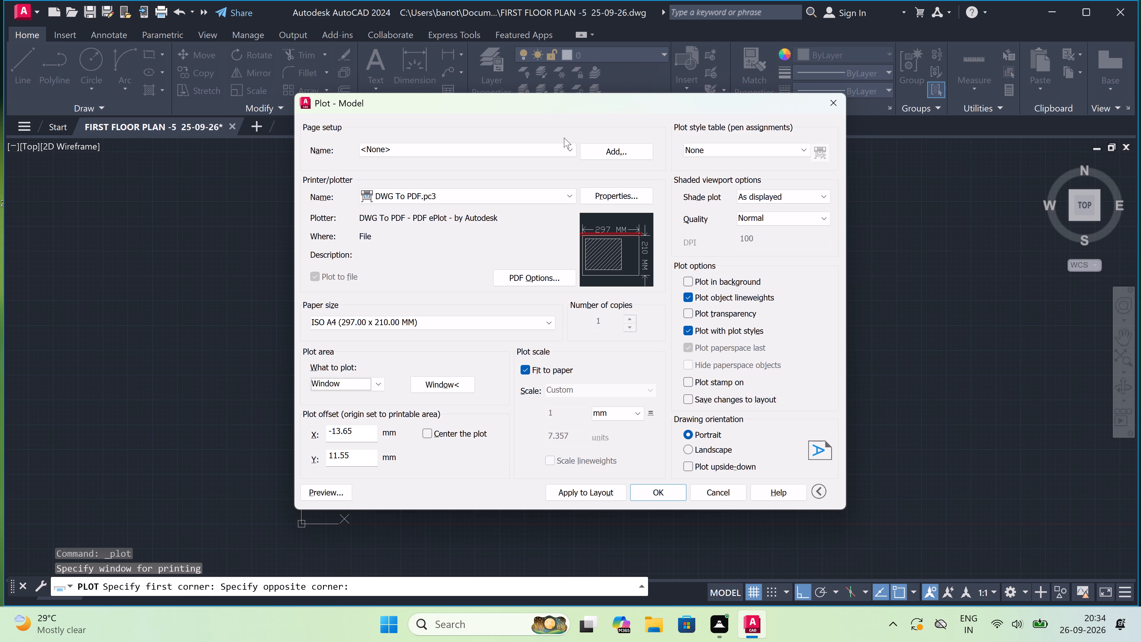
# Assign the acad.ctb plot style to all layouts, centre the plot and apply the settings to the layout.
pyautogui.click(732, 143)
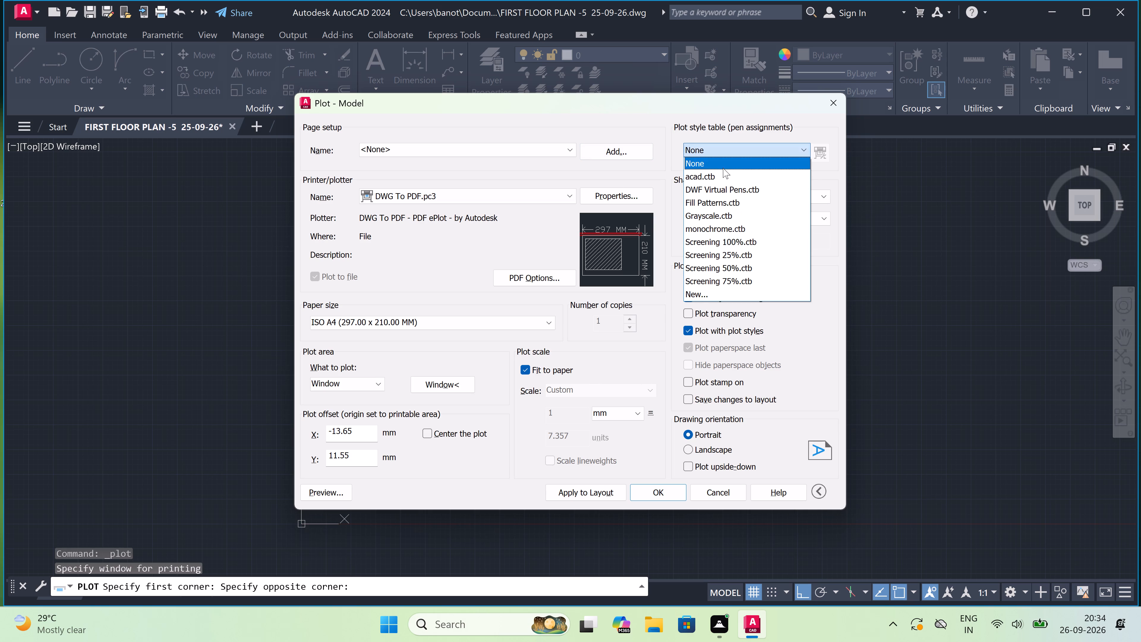
pyautogui.click(721, 175)
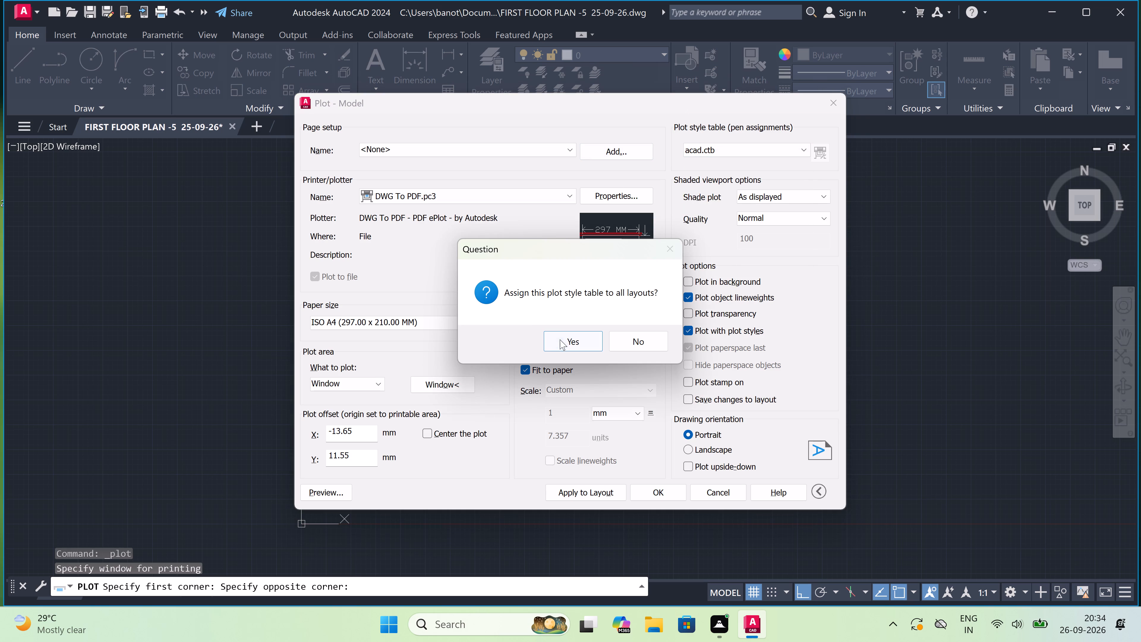
pyautogui.click(560, 339)
pyautogui.click(425, 433)
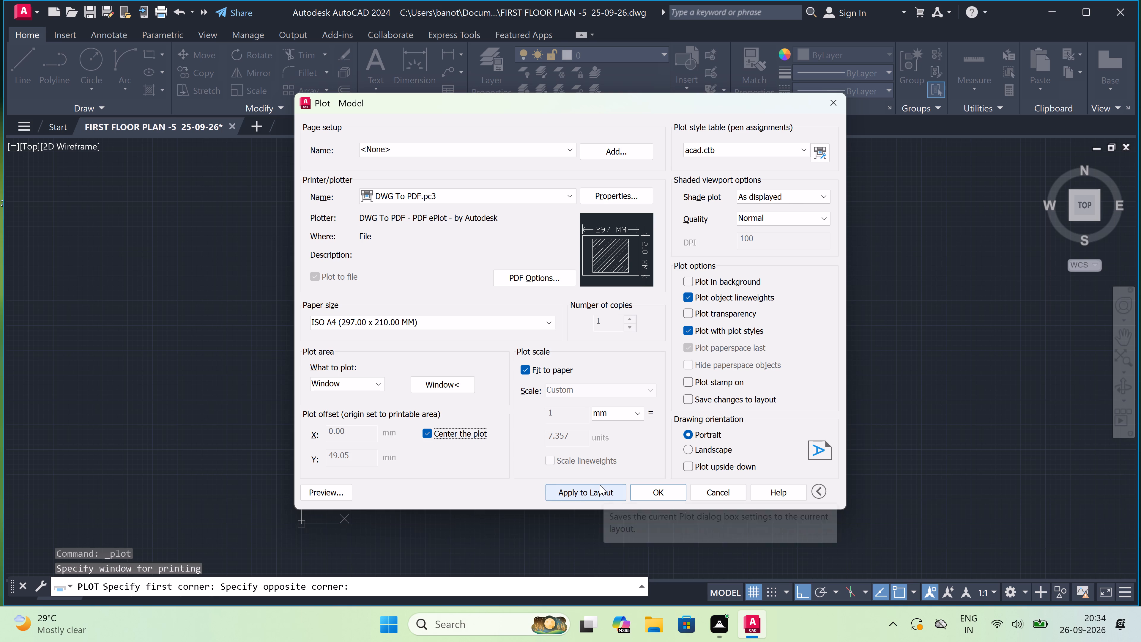
pyautogui.click(588, 492)
# Plot the sheet to Documents as the PDF GFIRST FLOOR PLAN -5 25-09-26, look over the output and close it.
pyautogui.click(650, 500)
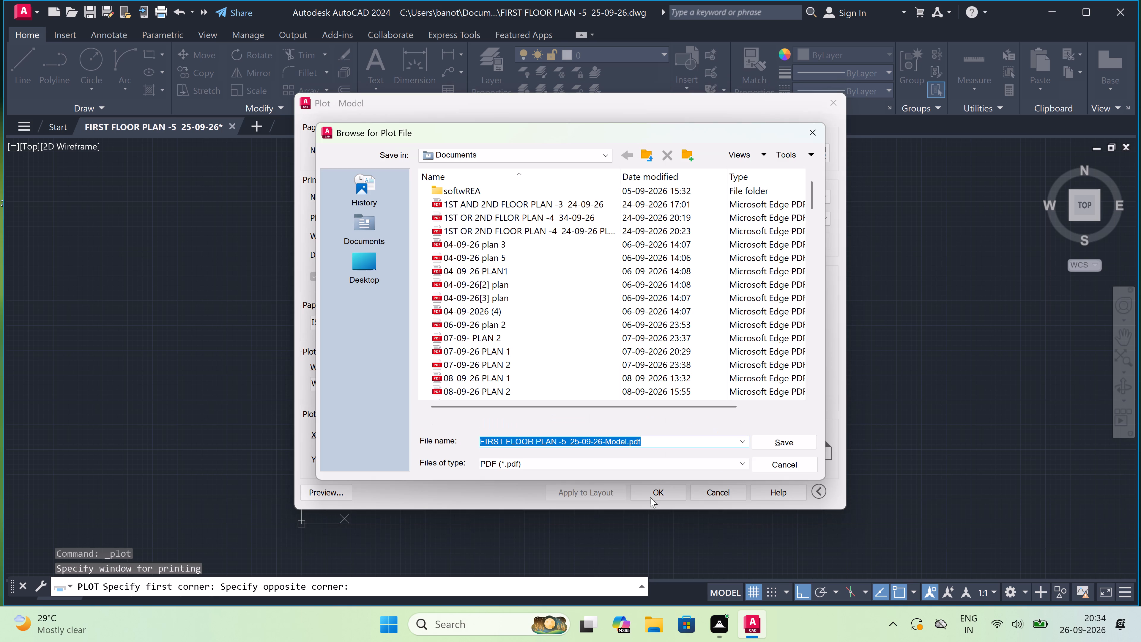
pyautogui.press('BackSpace')
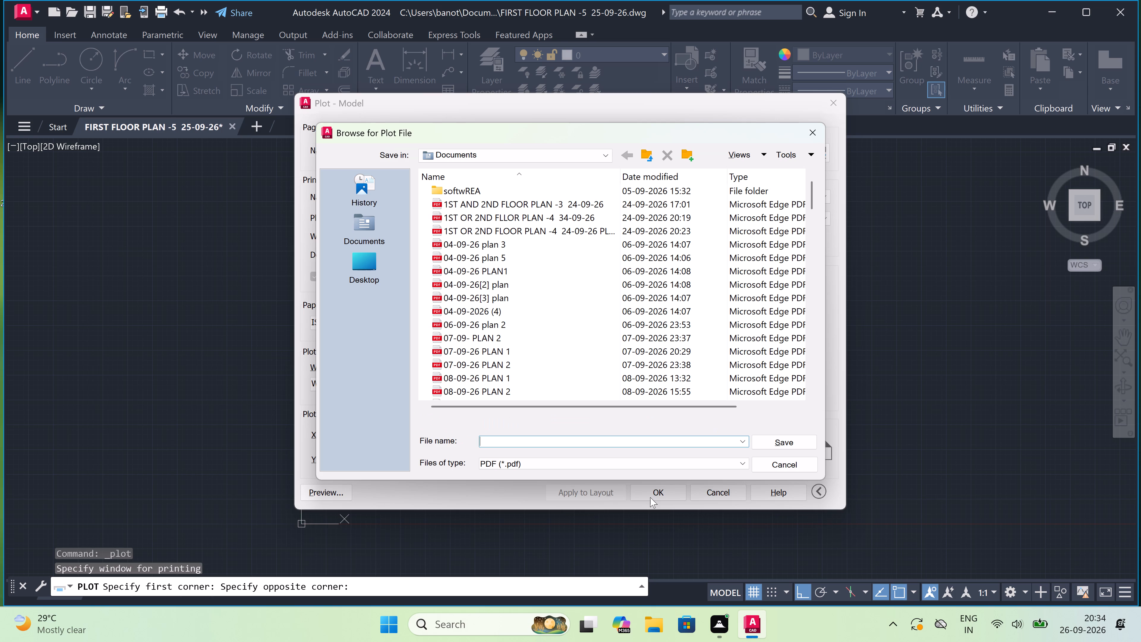
pyautogui.press('g')
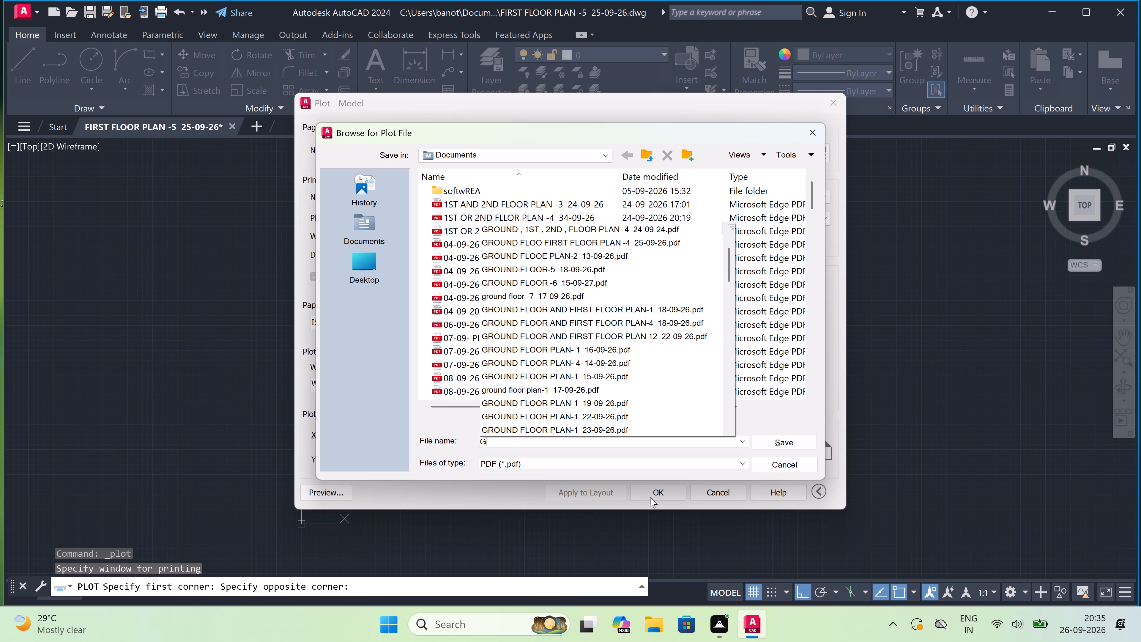
pyautogui.press('f')
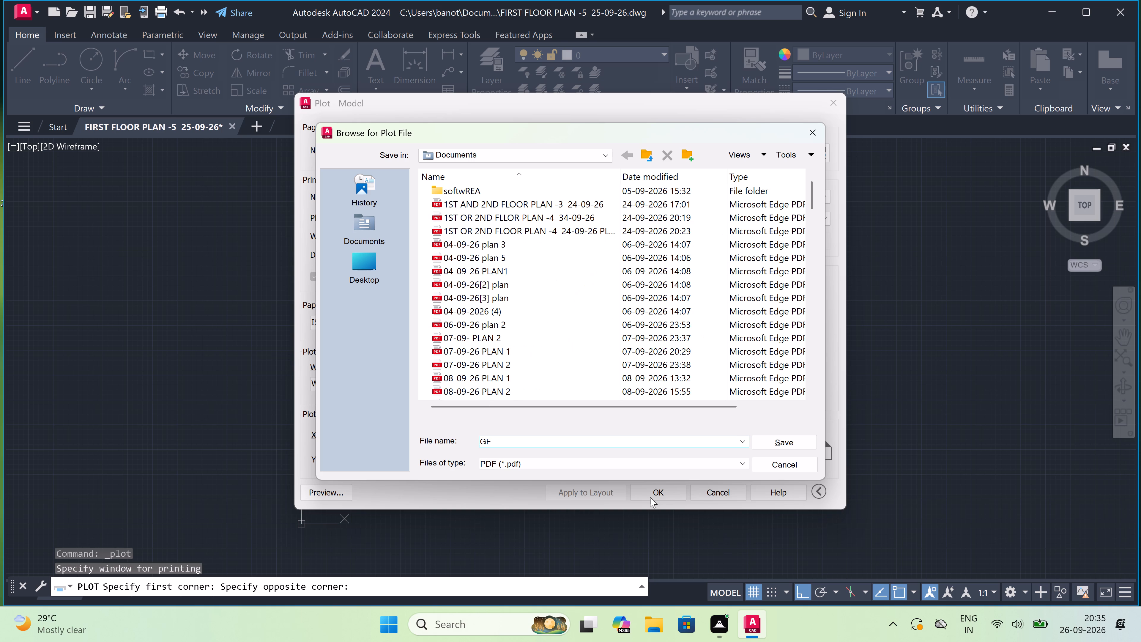
pyautogui.write('IRST')
pyautogui.press('space')
pyautogui.write('FLOOR PLAN -')
pyautogui.write('5')
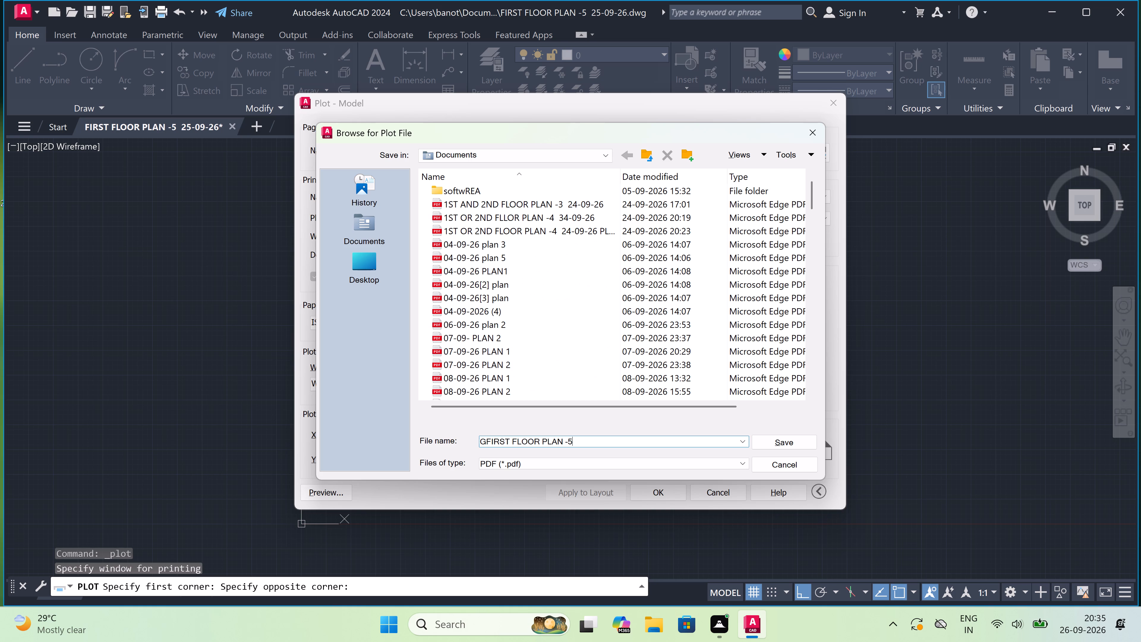
pyautogui.press('space')
pyautogui.press('space')
pyautogui.write('25-09-26')
pyautogui.click(773, 438)
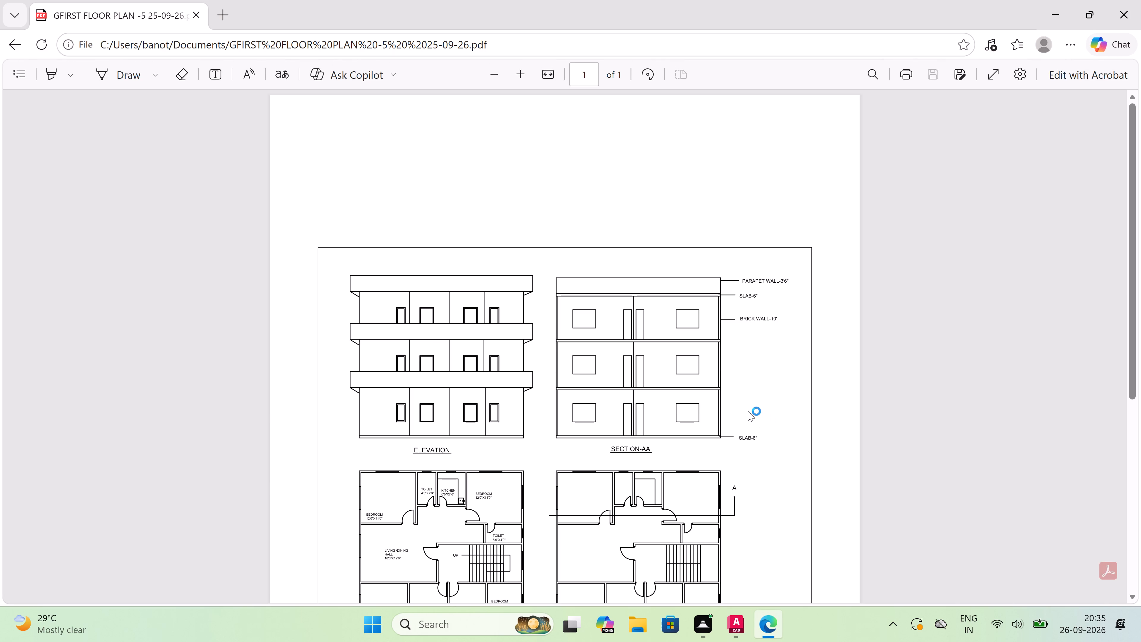
pyautogui.scroll(-4, 696, 393)
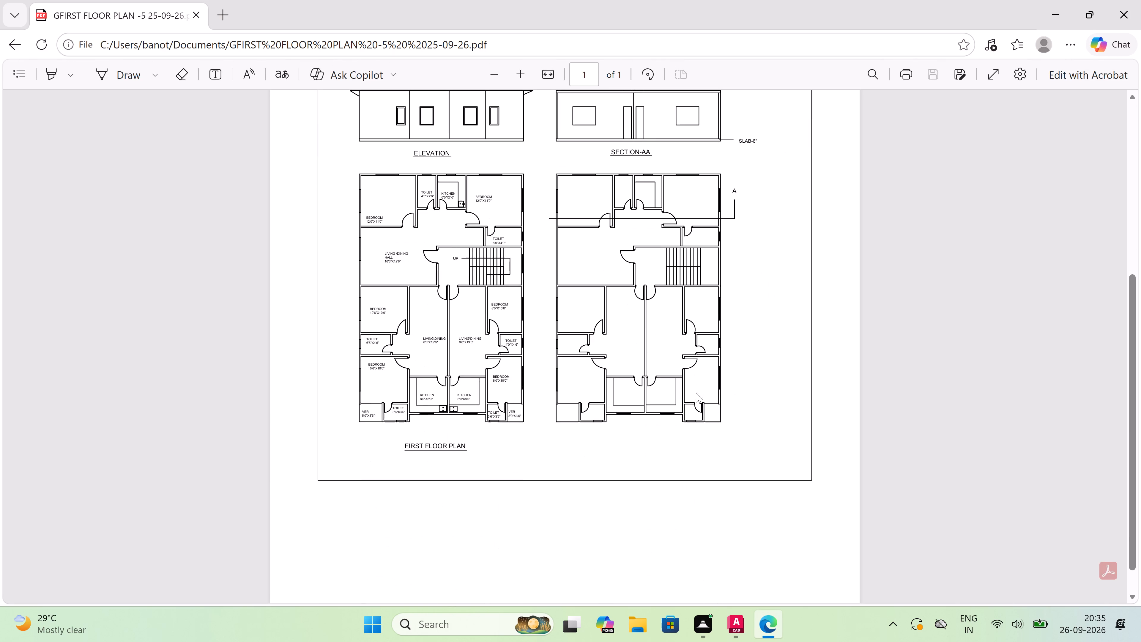
pyautogui.scroll(3, 696, 393)
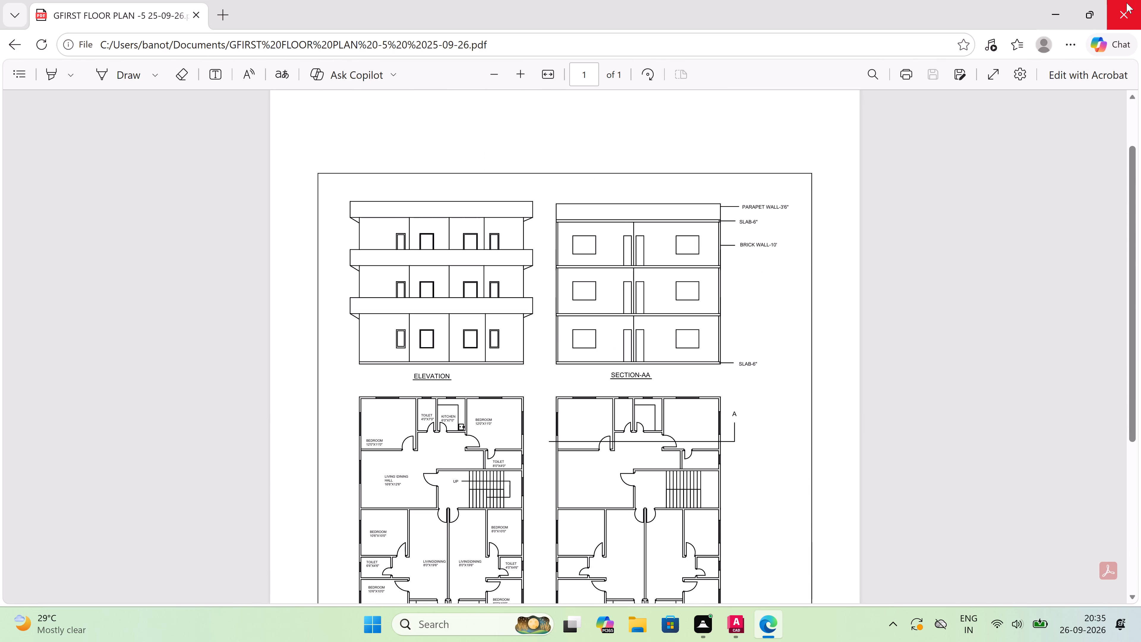
pyautogui.click(1126, 4)
# Save the drawing over the existing FIRST FLOOR PLAN -5 25-09-26.dwg in Documents and exit AutoCAD.
pyautogui.click(19, 6)
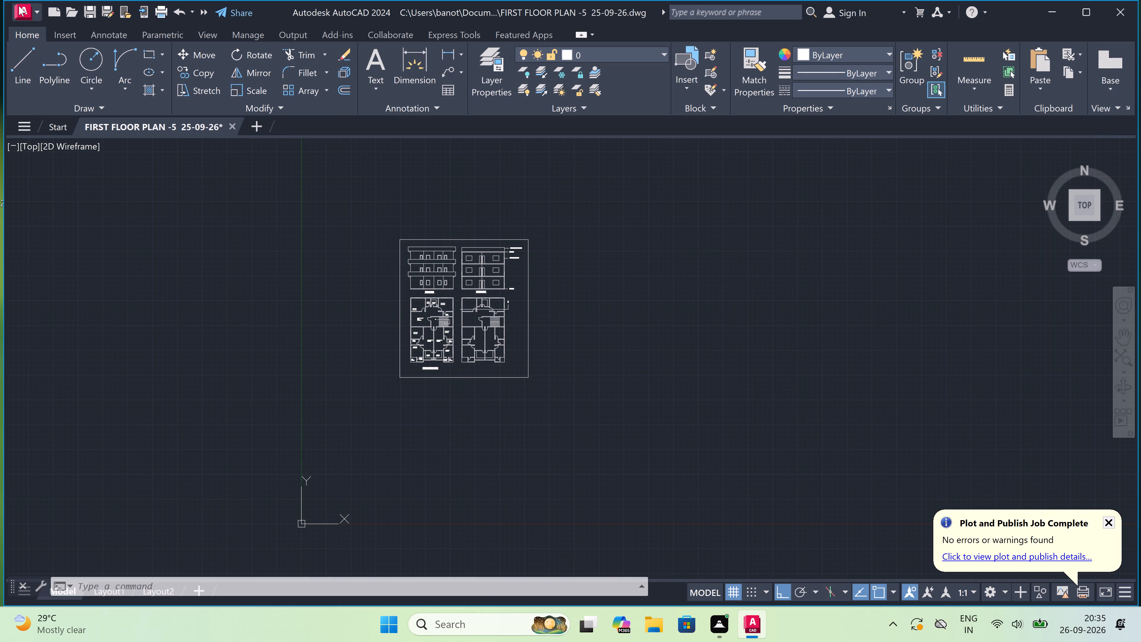
pyautogui.click(65, 203)
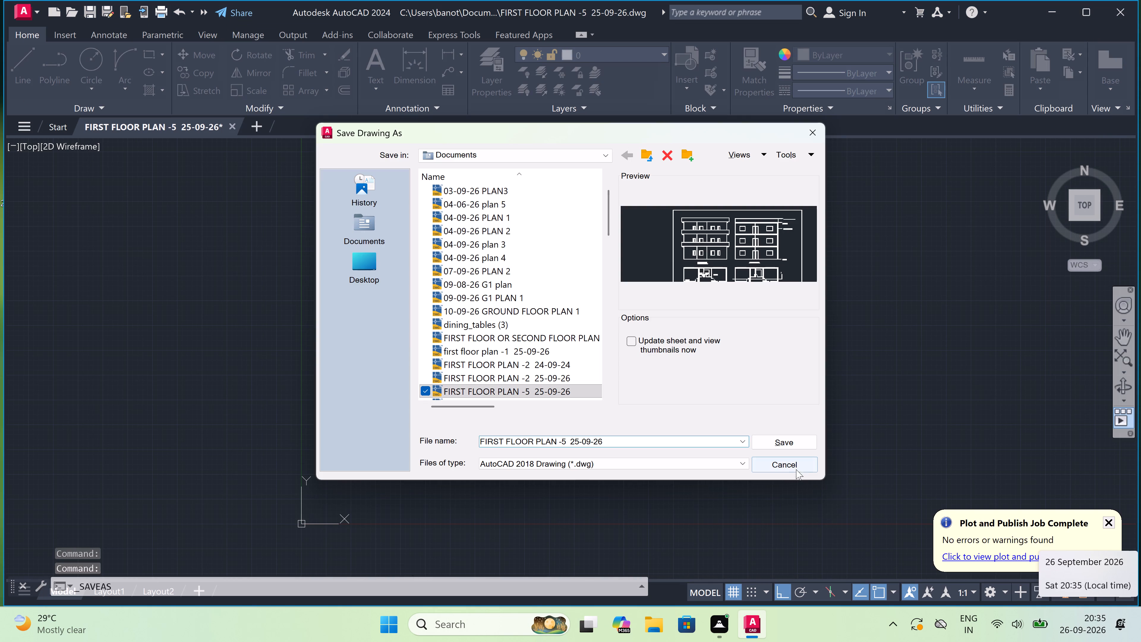
pyautogui.click(790, 443)
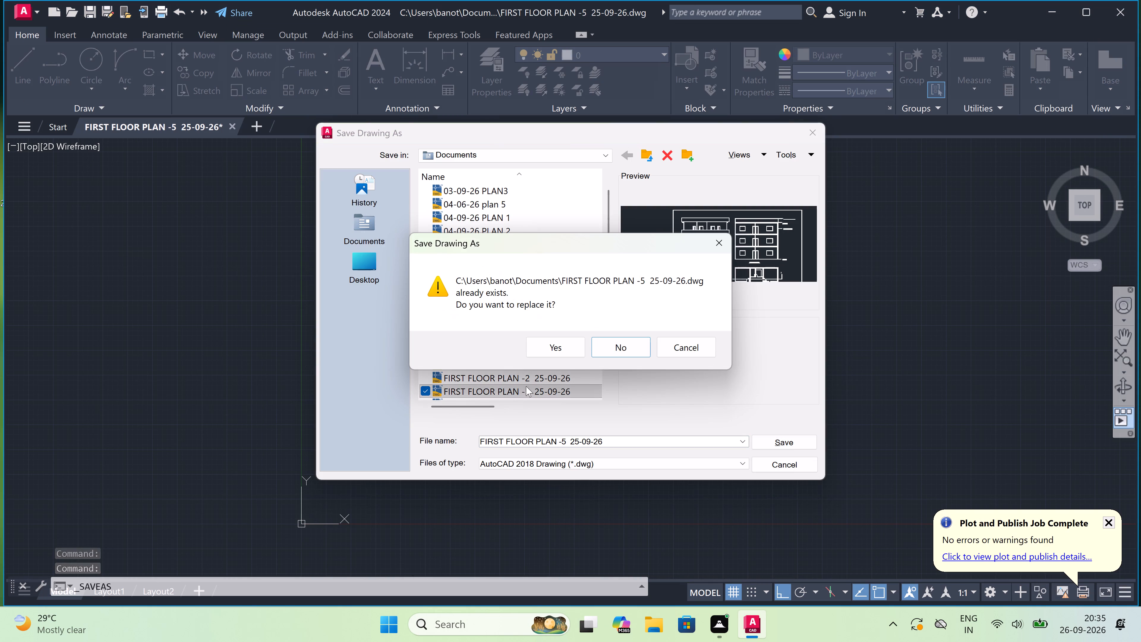
pyautogui.click(566, 346)
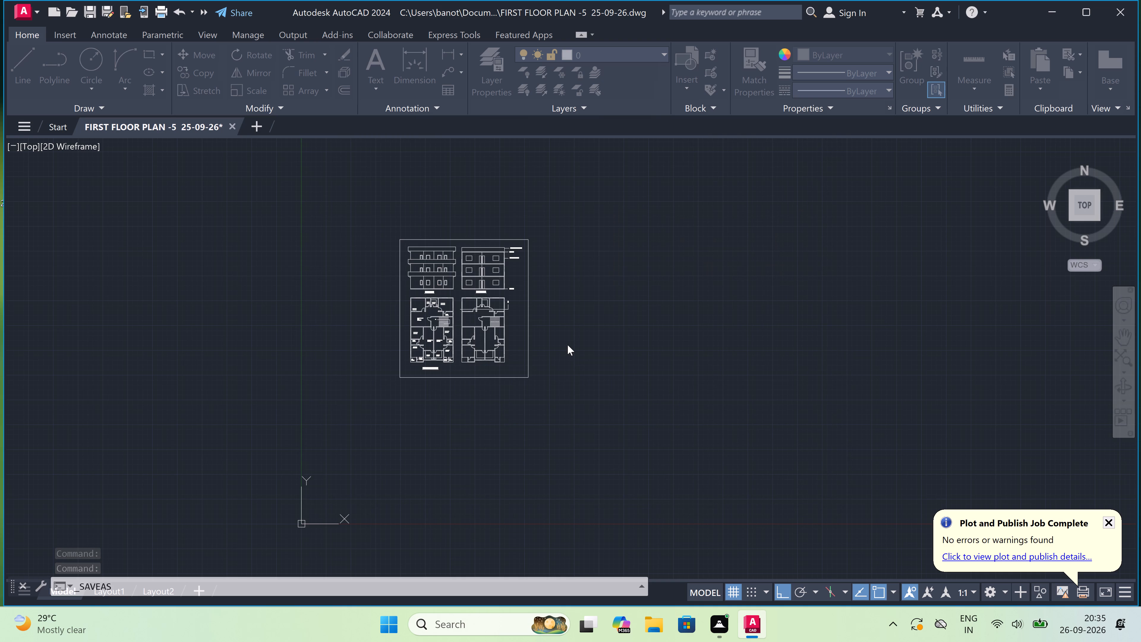
pyautogui.click(1129, 4)
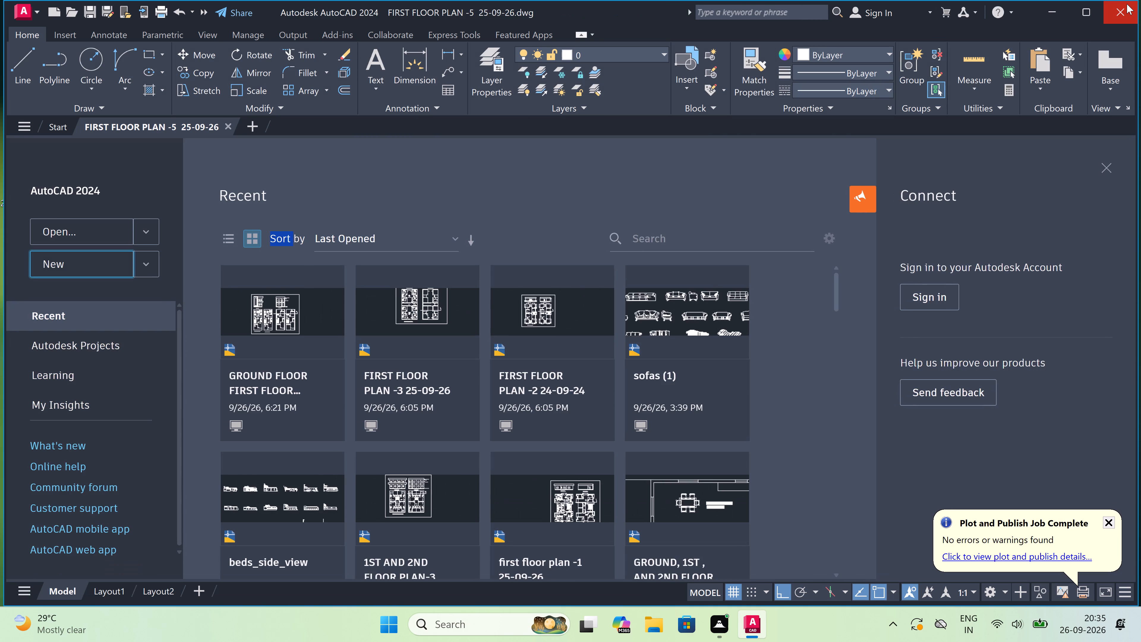